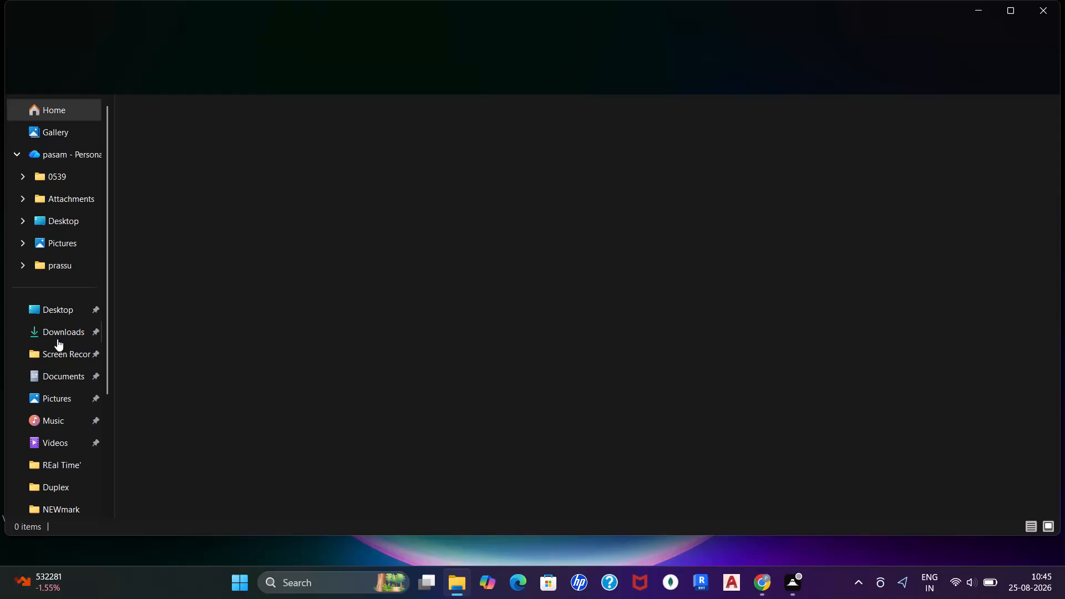
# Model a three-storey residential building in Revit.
# In the Downloads folder, delete the first of the two PDF files grouped under Today.
pyautogui.click(57, 339)
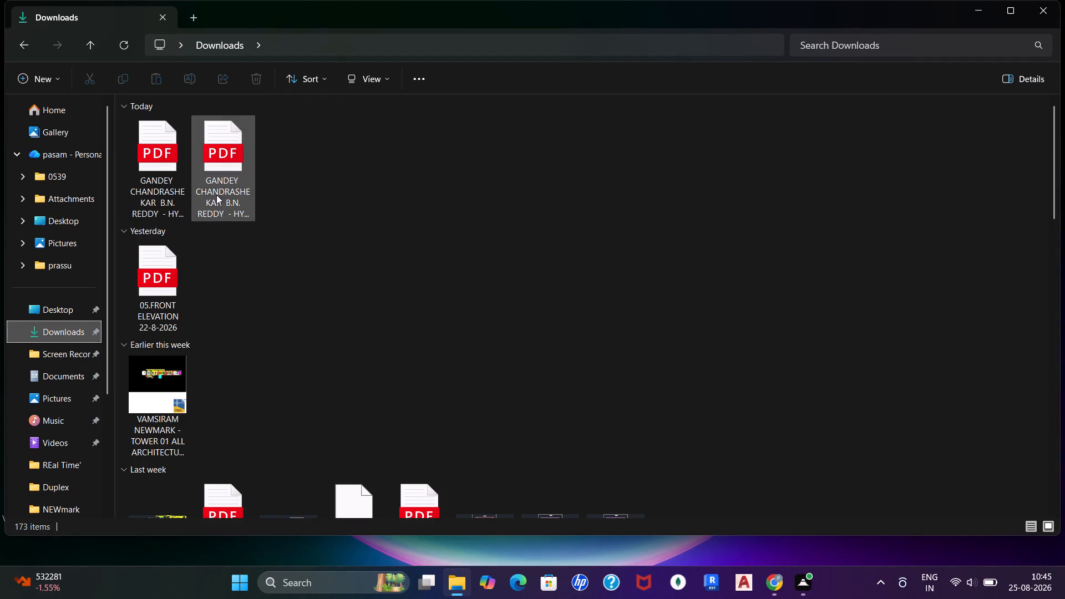
pyautogui.rightClick(165, 171)
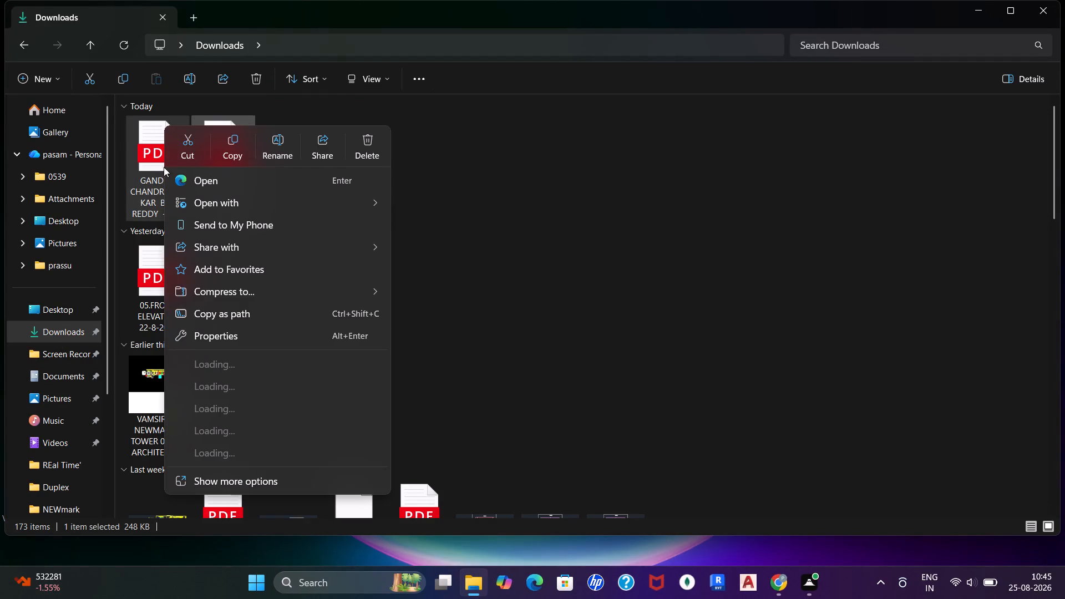
pyautogui.click(349, 143)
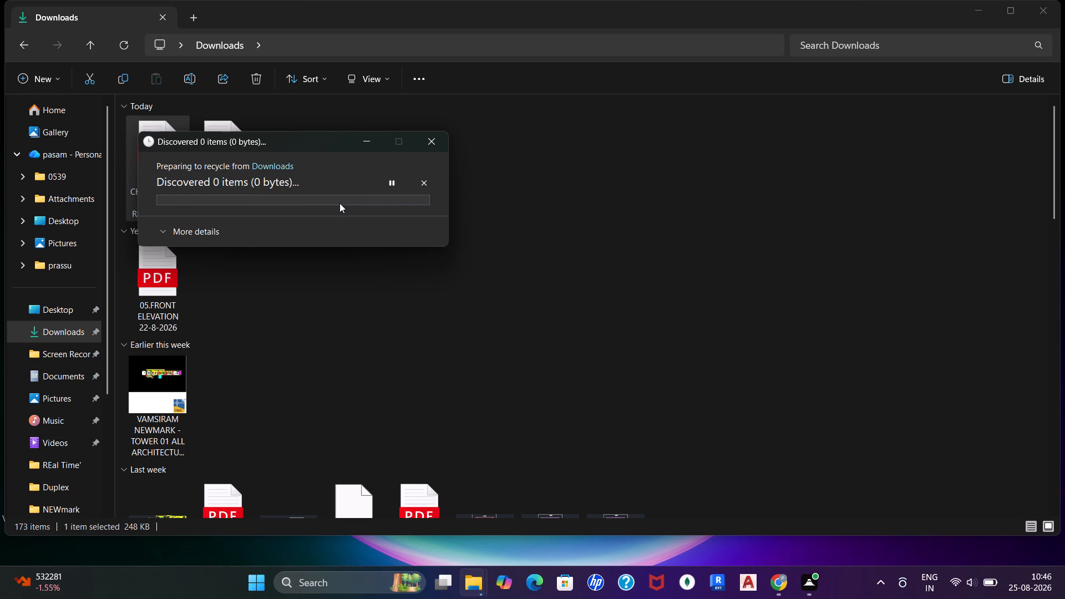
pyautogui.click(440, 143)
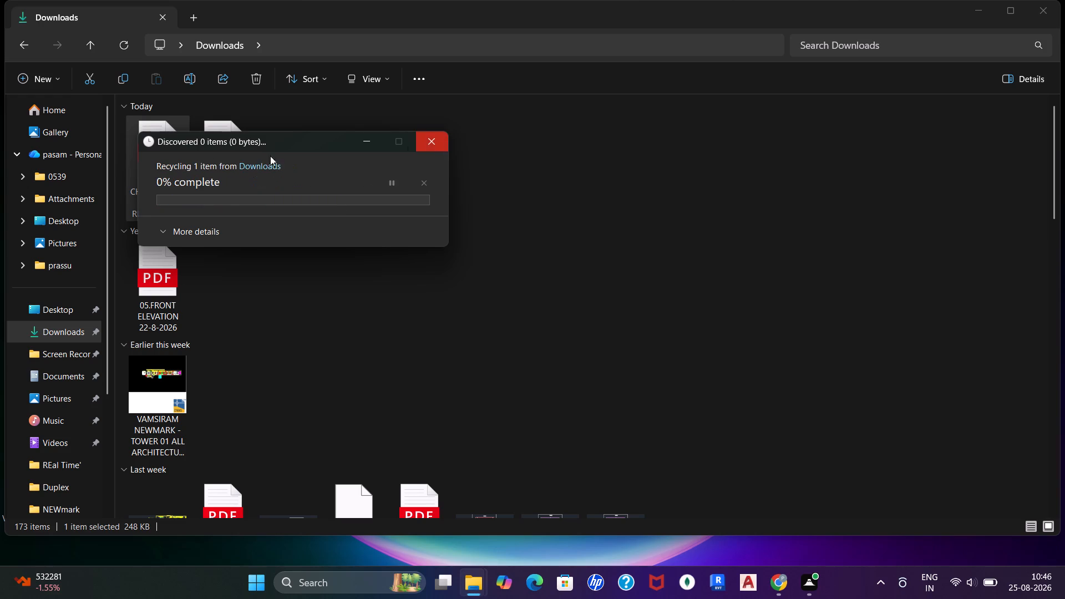
pyautogui.rightClick(165, 158)
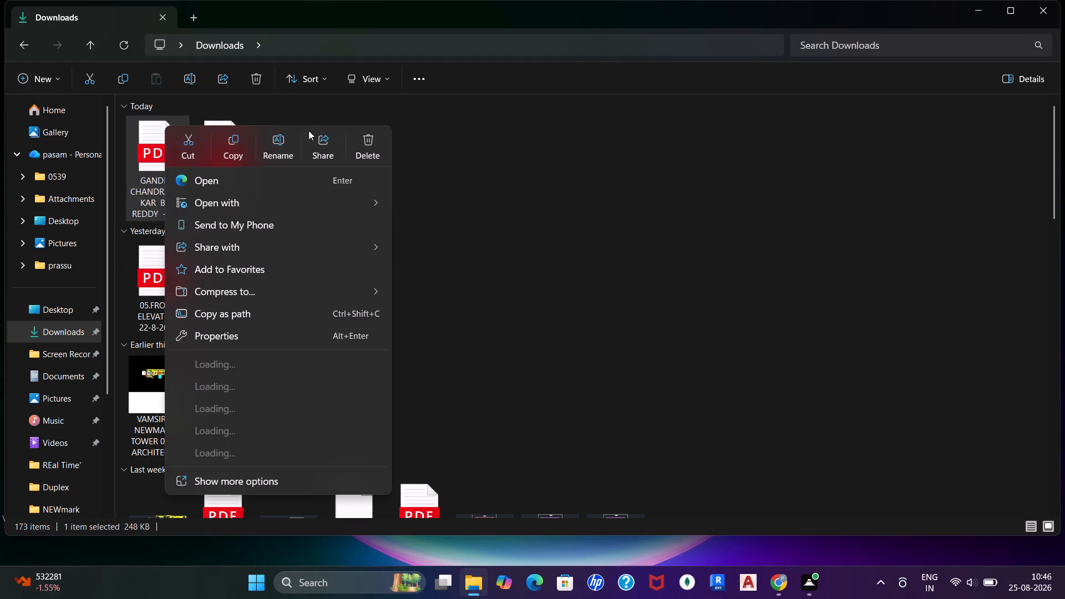
pyautogui.click(355, 147)
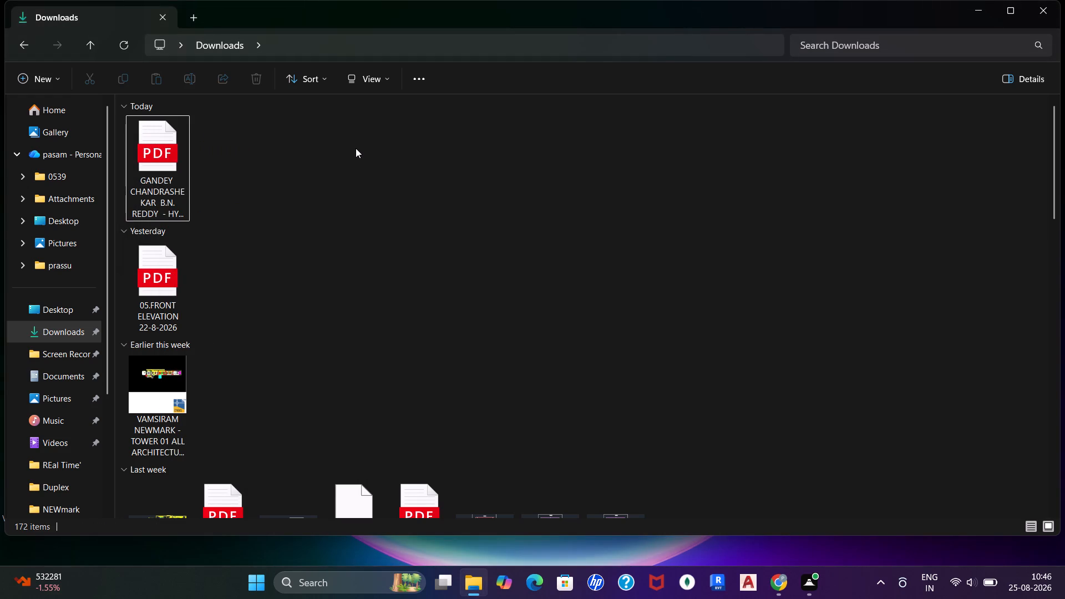
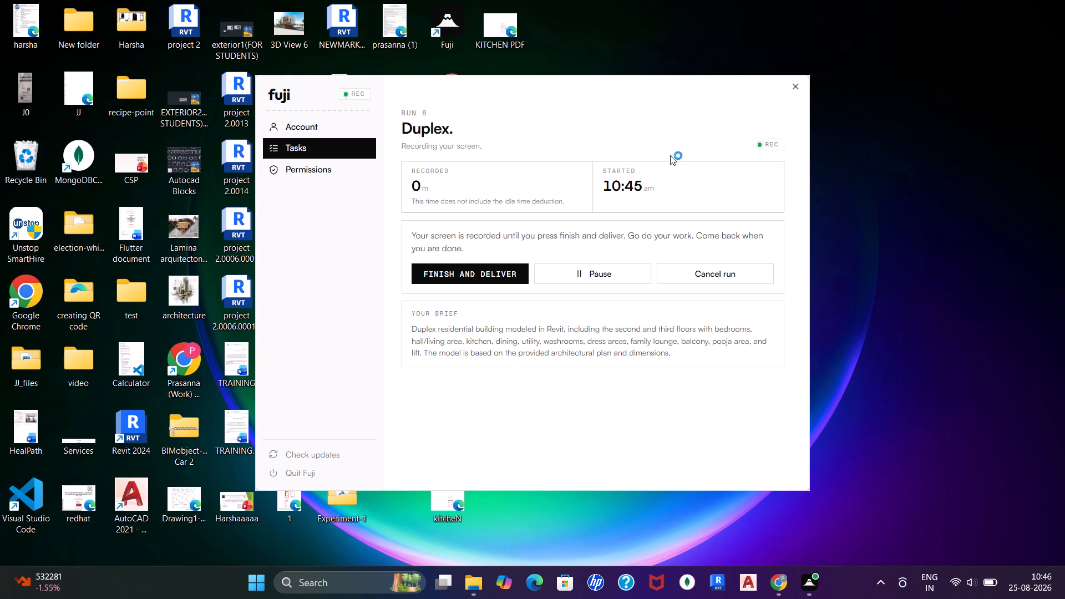
# Launch Revit to work on the duplex residential building model.
pyautogui.click(650, 13)
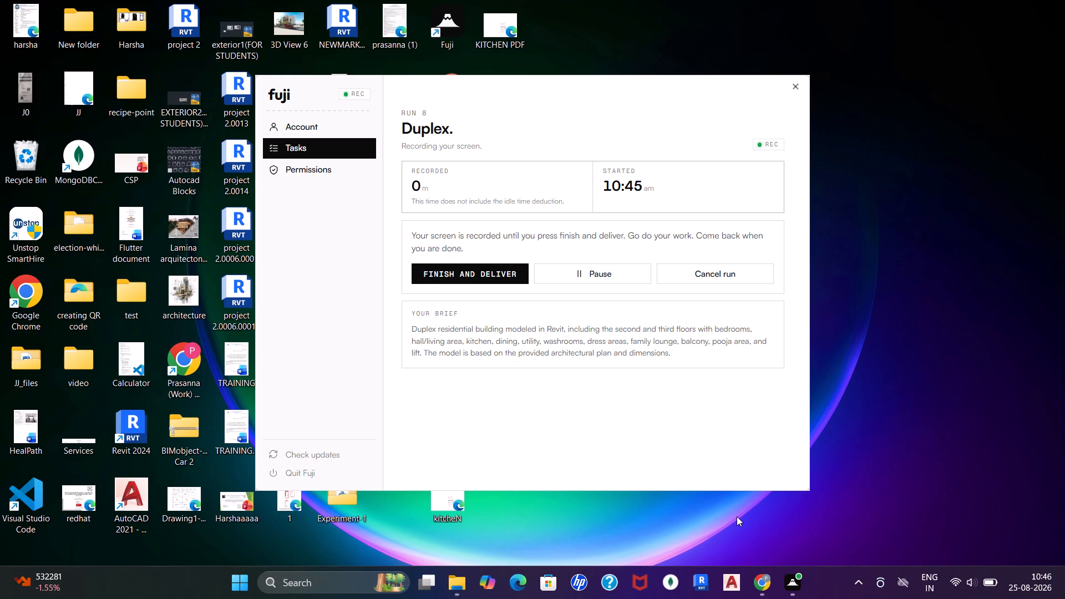
pyautogui.click(700, 589)
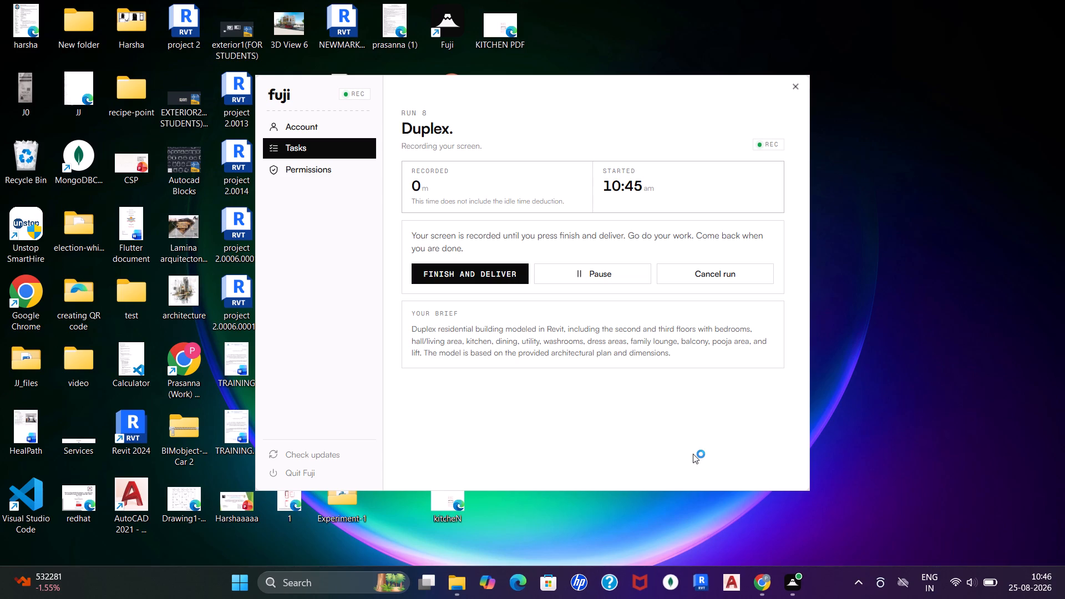
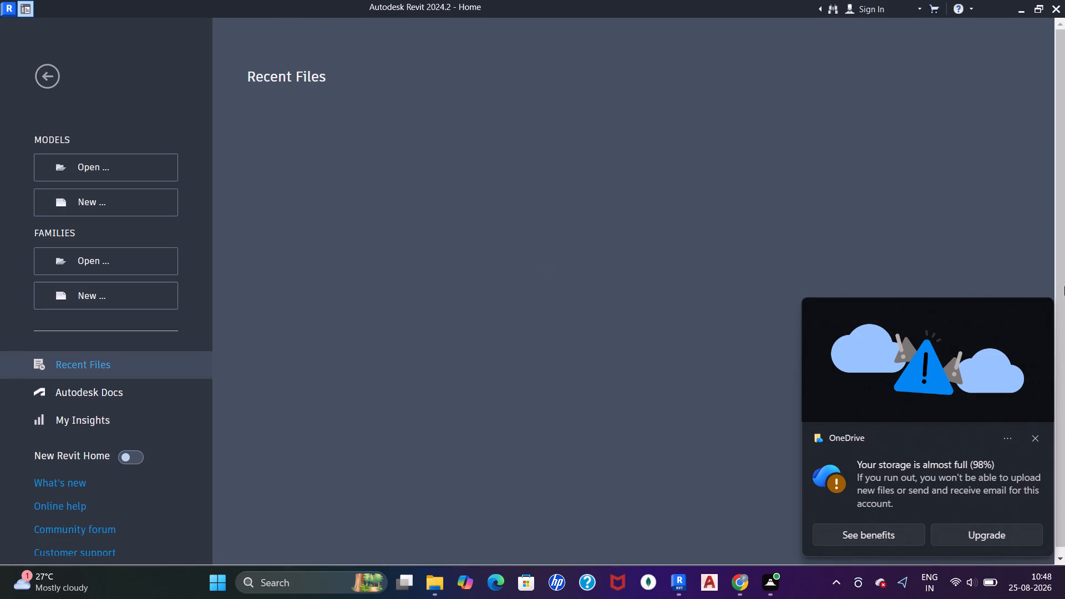
# Create a new project from the Architectural Template.
pyautogui.click(1032, 435)
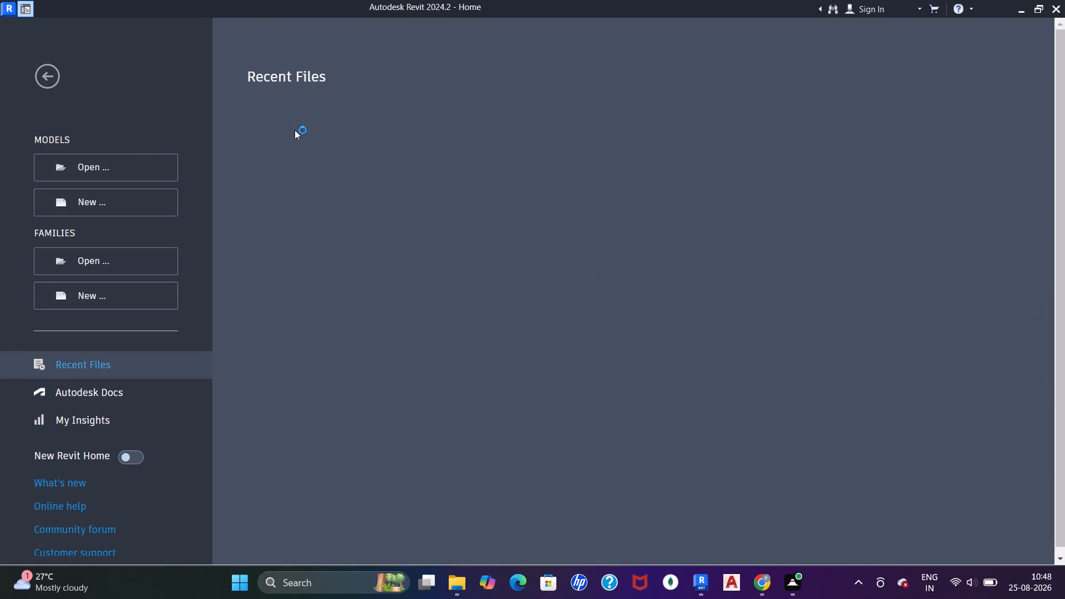
pyautogui.click(102, 205)
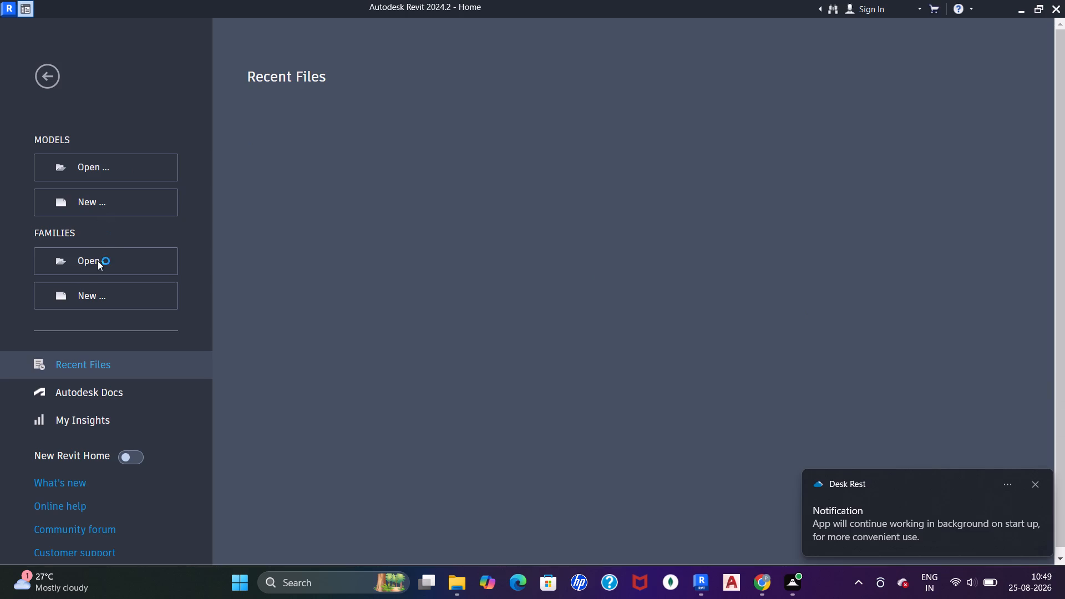
pyautogui.click(1036, 484)
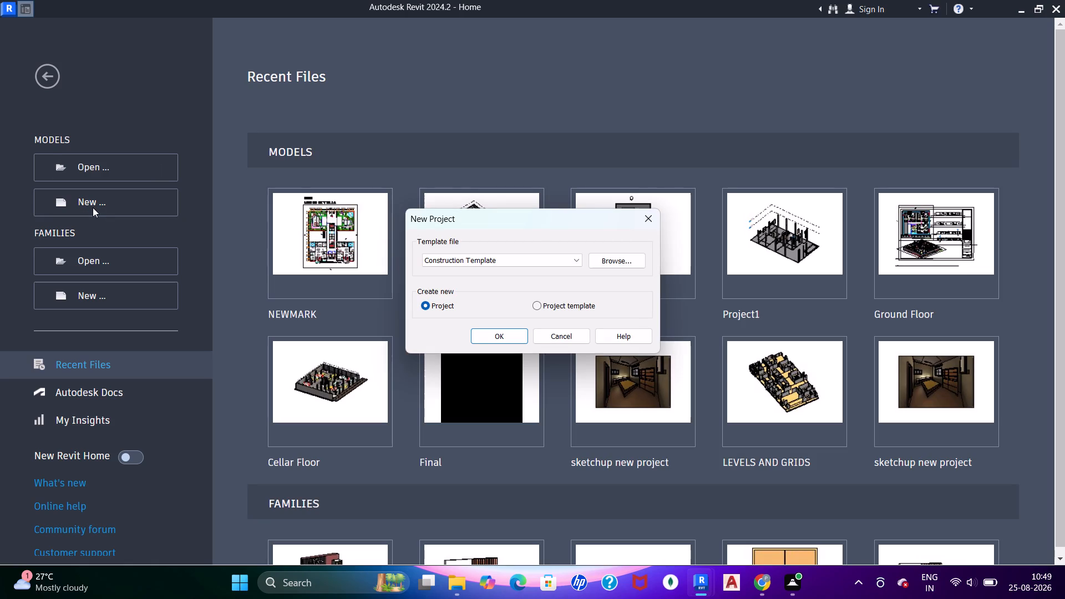
pyautogui.click(504, 258)
pyautogui.click(495, 290)
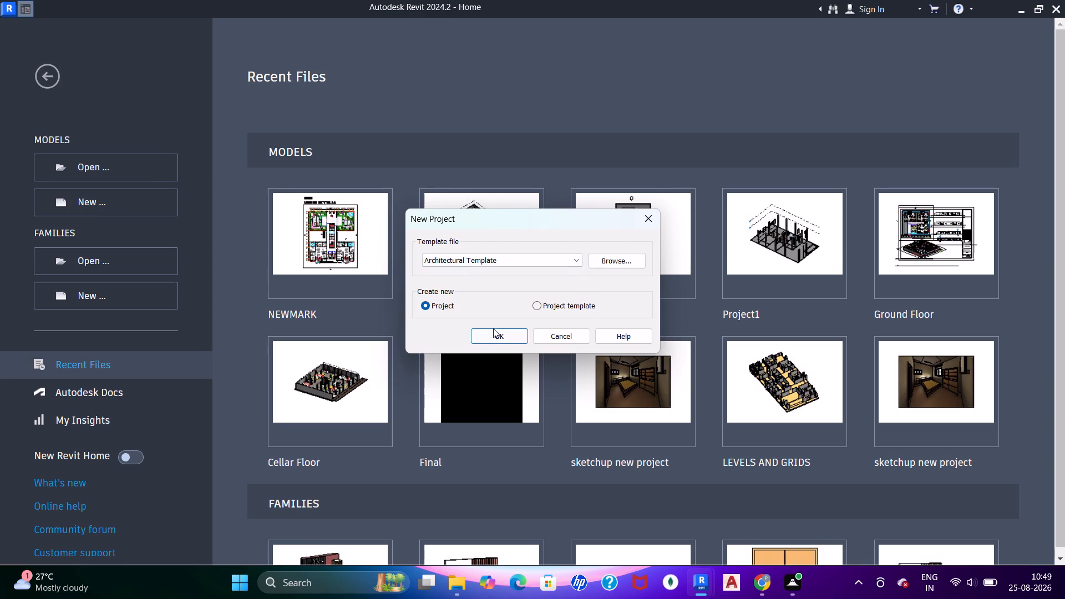
pyautogui.click(497, 324)
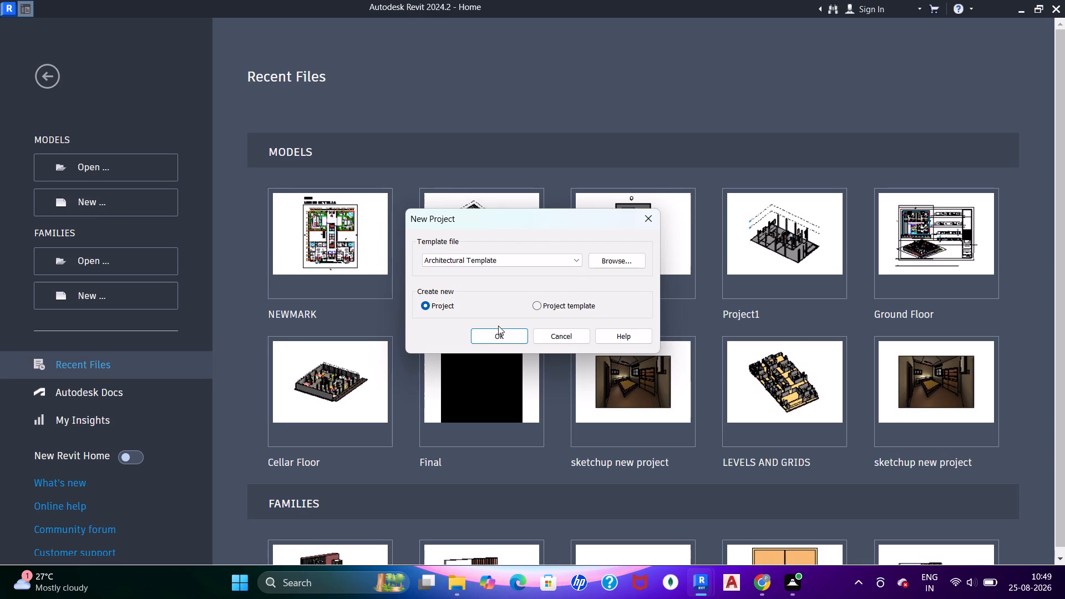
pyautogui.click(499, 327)
pyautogui.click(504, 341)
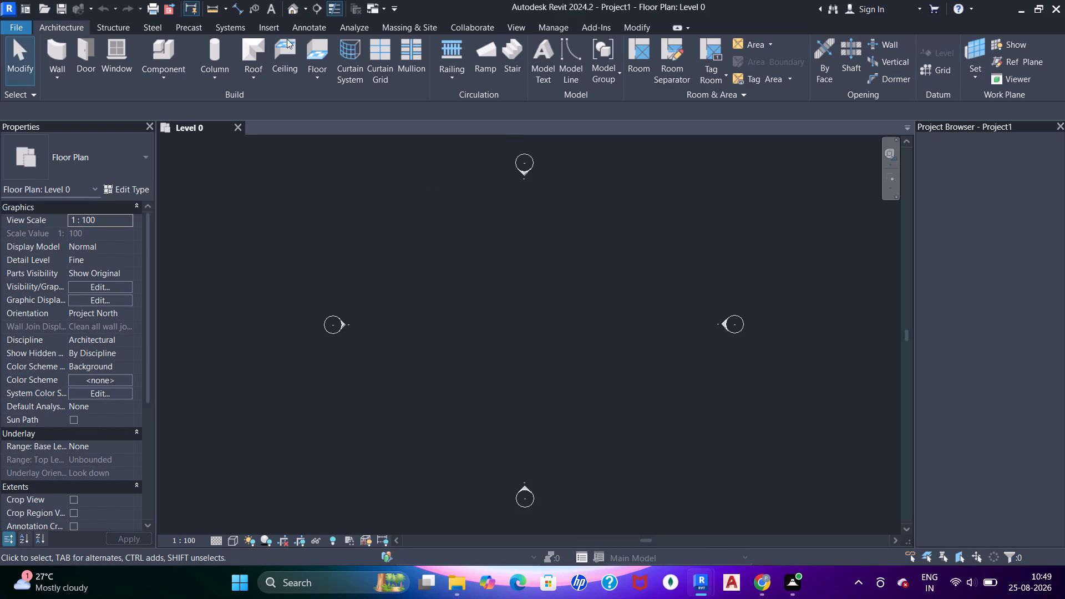
# Choose today's duplex plan PDF from the Downloads folder as the file for a PDF import.
pyautogui.click(274, 31)
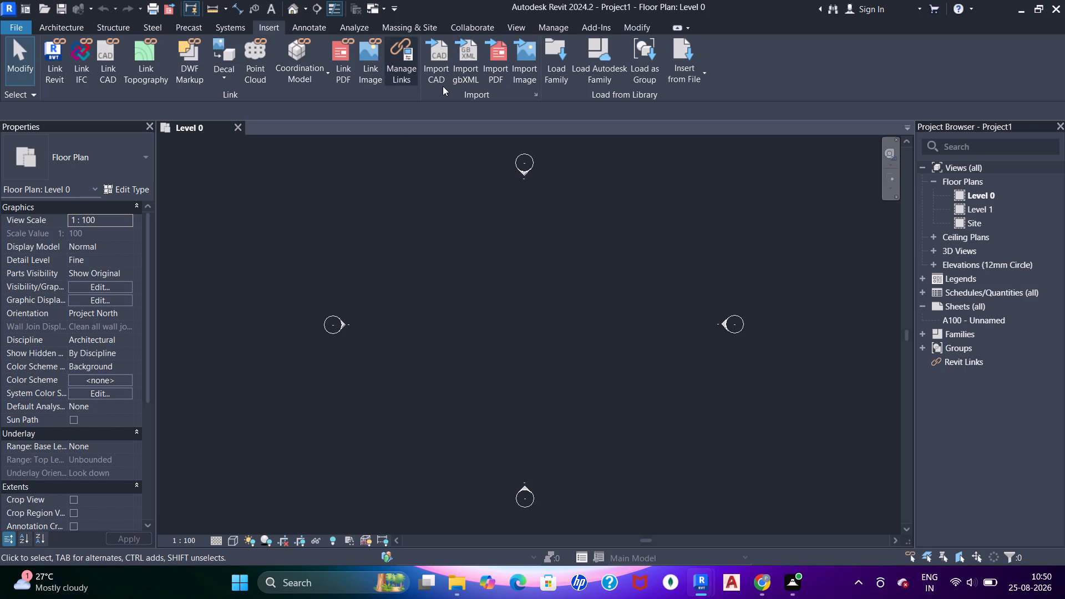
pyautogui.click(495, 69)
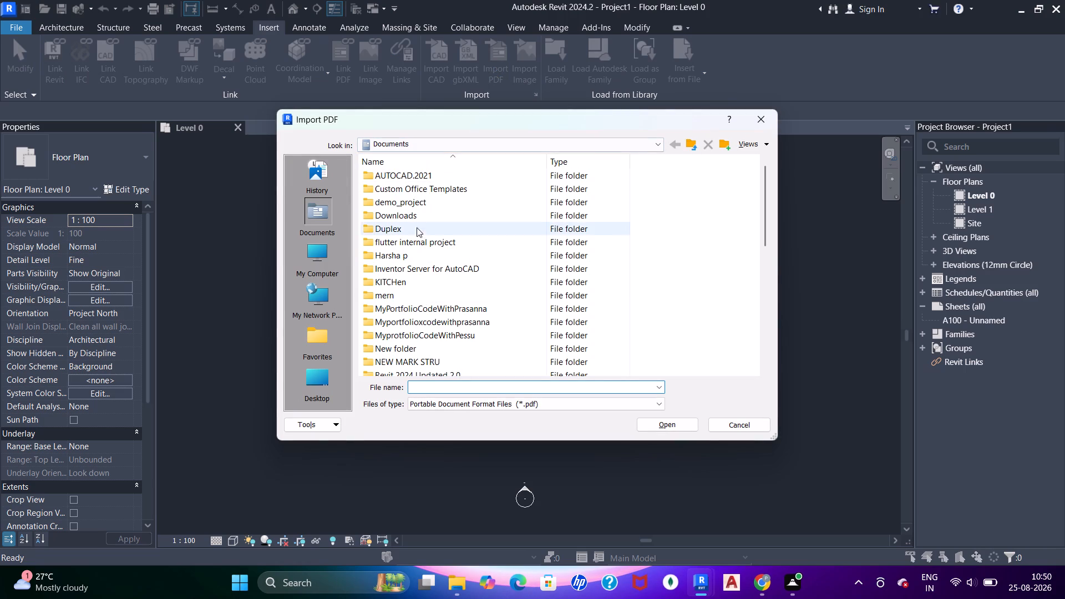
pyautogui.scroll(-6, 422, 246)
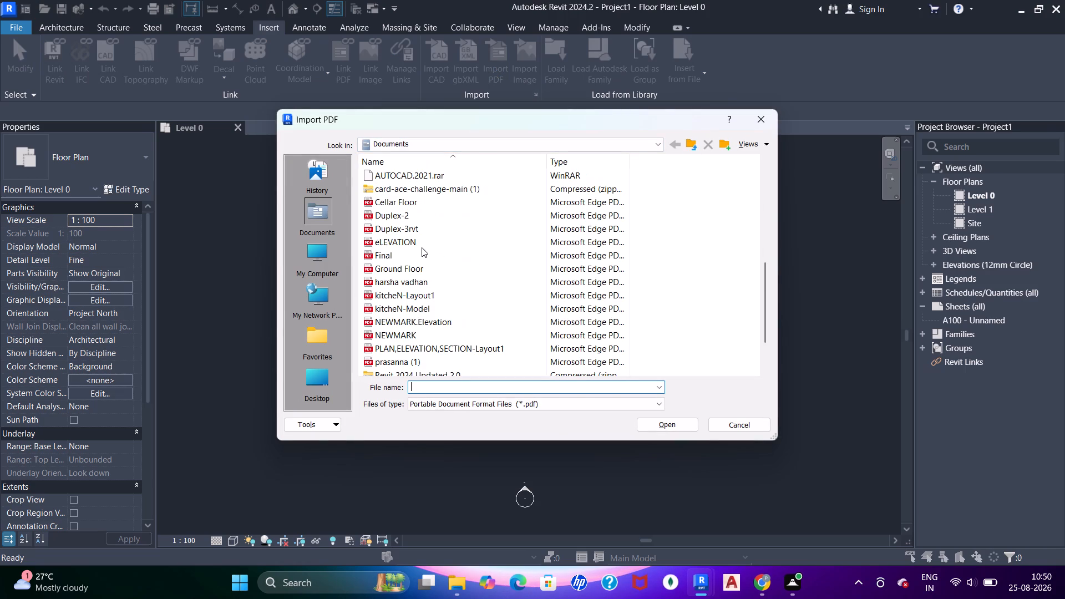
pyautogui.scroll(-5, 422, 247)
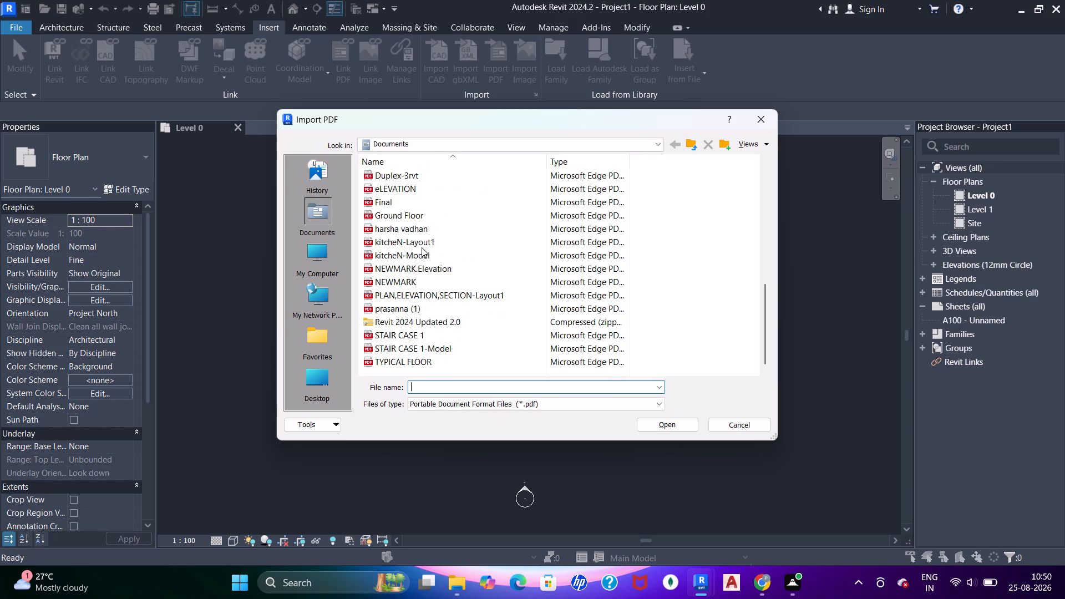
pyautogui.scroll(4, 422, 247)
pyautogui.click(322, 270)
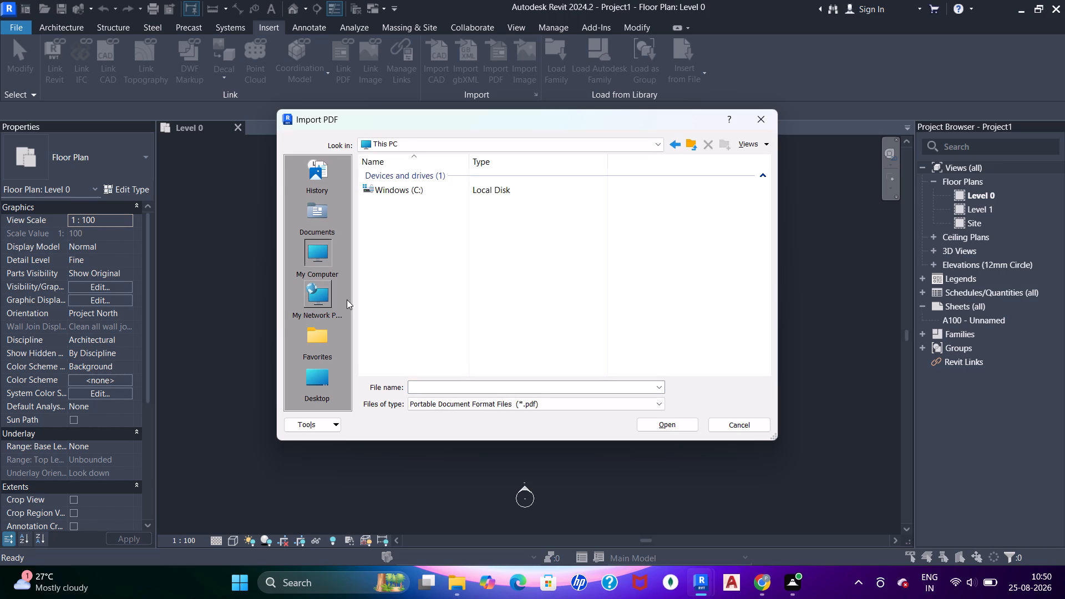
pyautogui.click(322, 388)
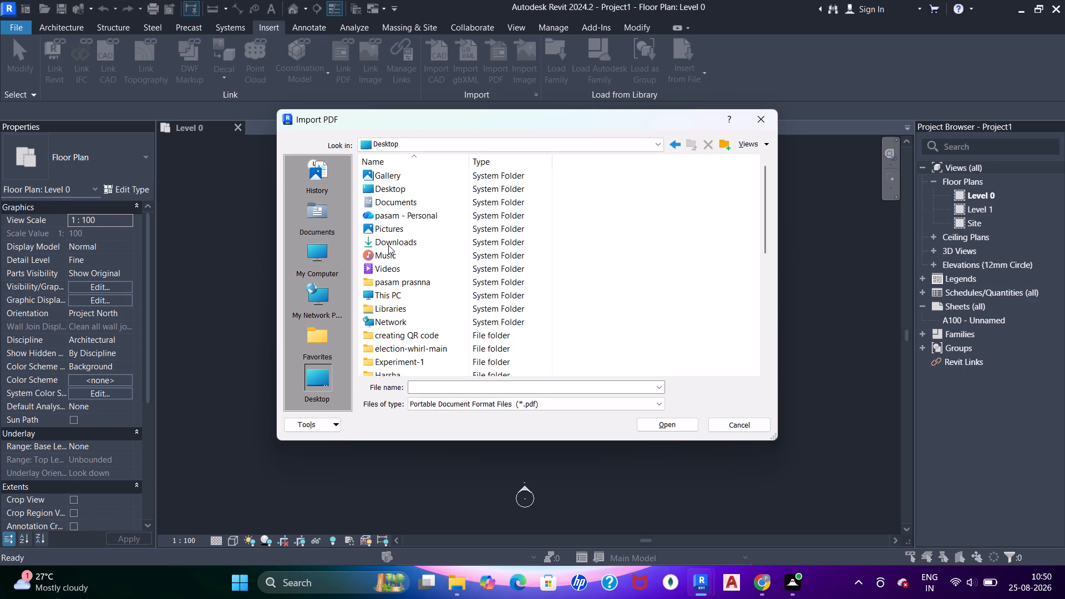
pyautogui.doubleClick(388, 245)
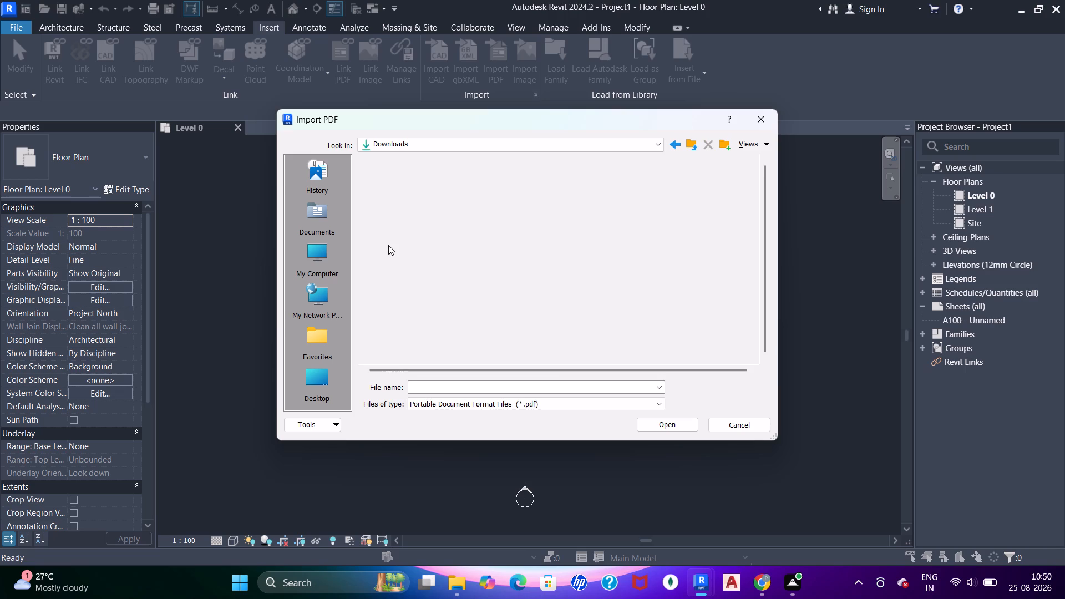
pyautogui.click(402, 185)
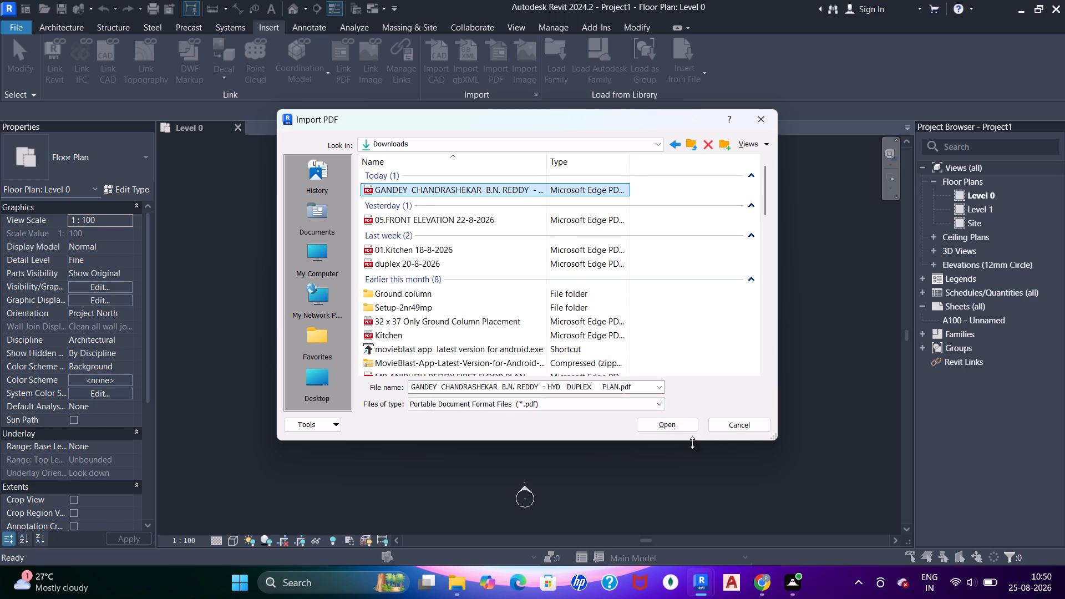
pyautogui.click(681, 425)
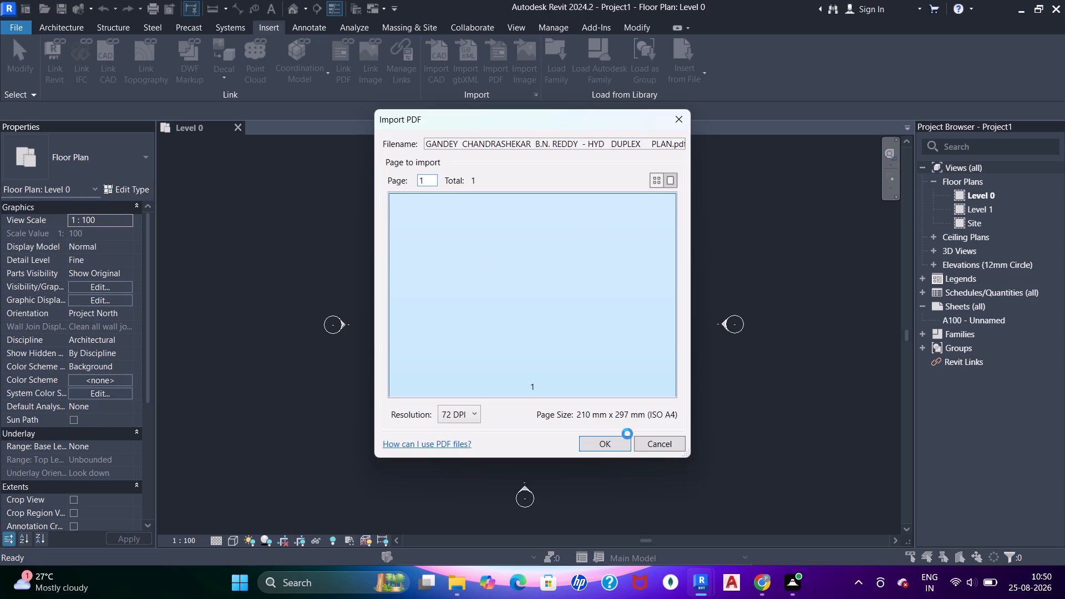
# Import the duplex plan at 600 DPI and place it between the elevation markers in the Level 0 floor plan.
pyautogui.click(468, 414)
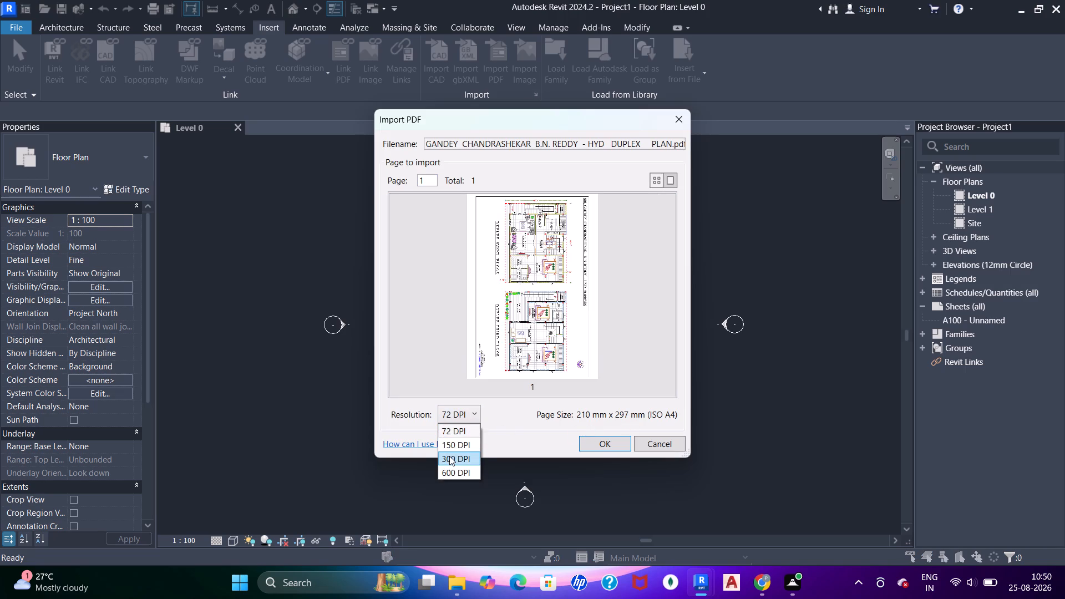
pyautogui.click(464, 473)
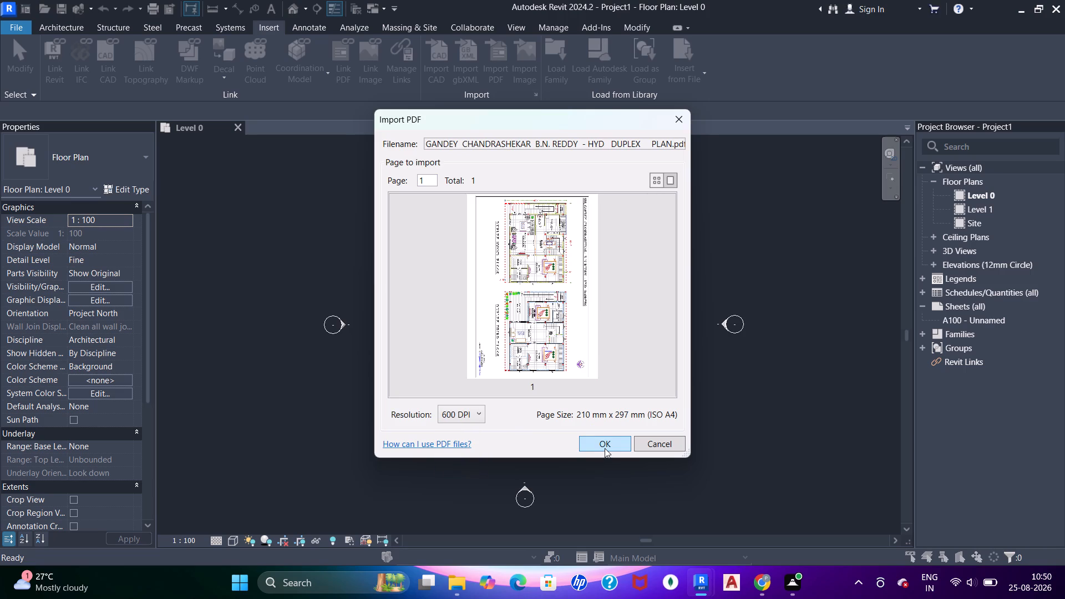
pyautogui.click(616, 440)
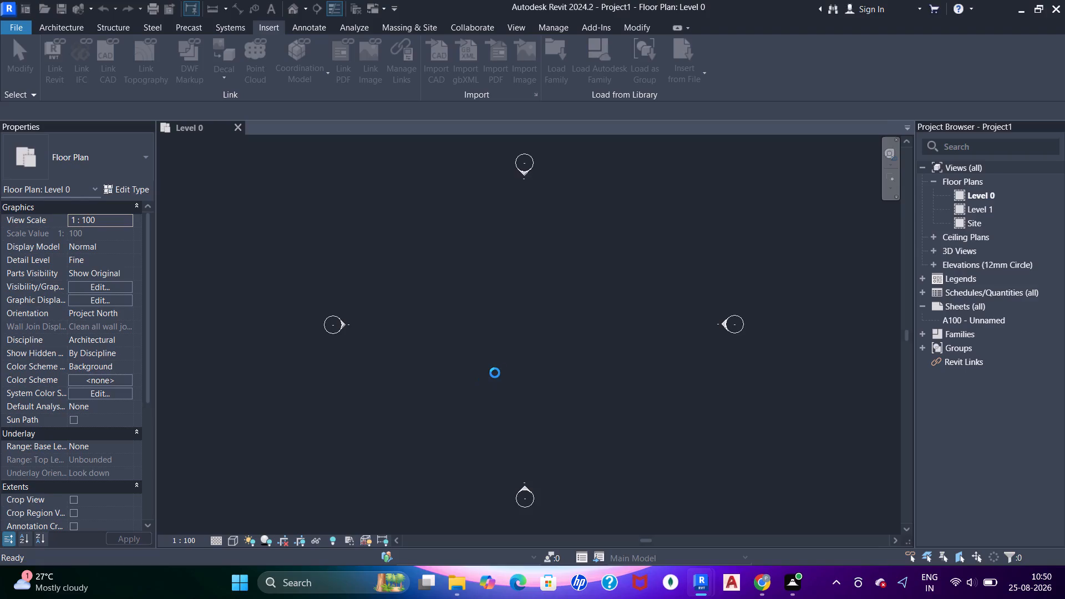
pyautogui.click(544, 311)
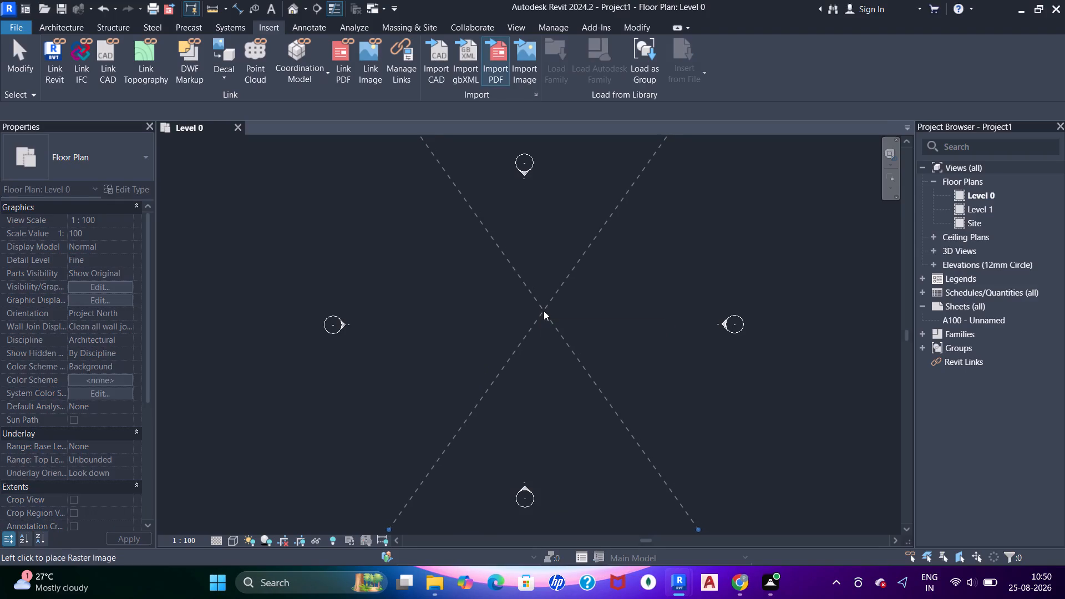
pyautogui.press('Escape')
pyautogui.press('Escape')
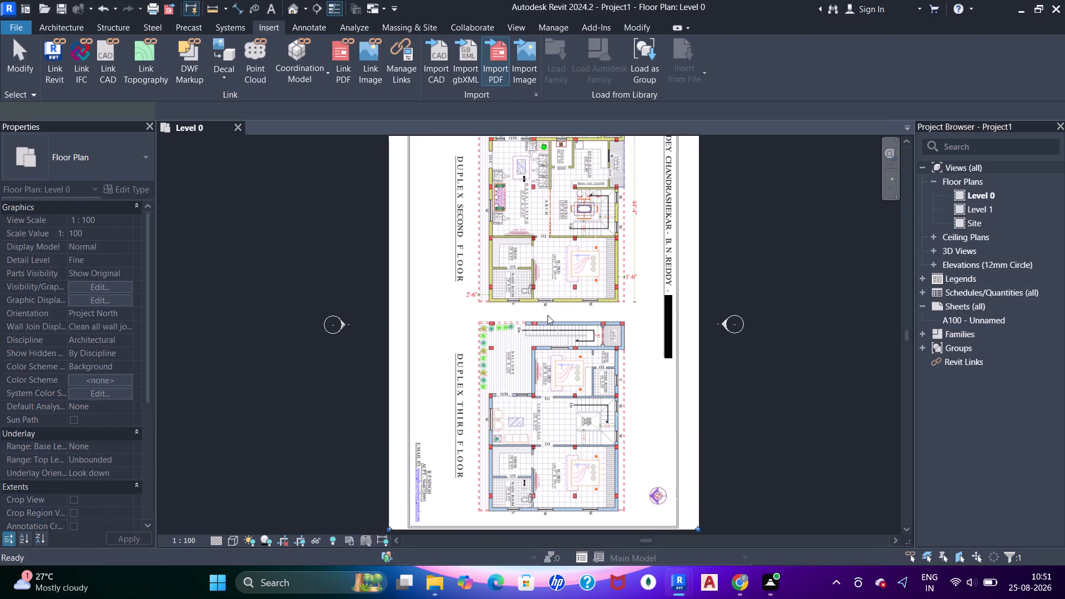
pyautogui.press('Escape')
pyautogui.press('Escape')
pyautogui.press('Escape')
pyautogui.press('Escape')
pyautogui.press('Escape')
pyautogui.press('Escape')
pyautogui.press('Escape')
pyautogui.press('Escape')
pyautogui.press('Escape')
# Set the project's length units to feet and fractional inches, with zero feet suppressed.
pyautogui.scroll(6, 627, 267)
pyautogui.scroll(-5, 625, 280)
pyautogui.write('un')
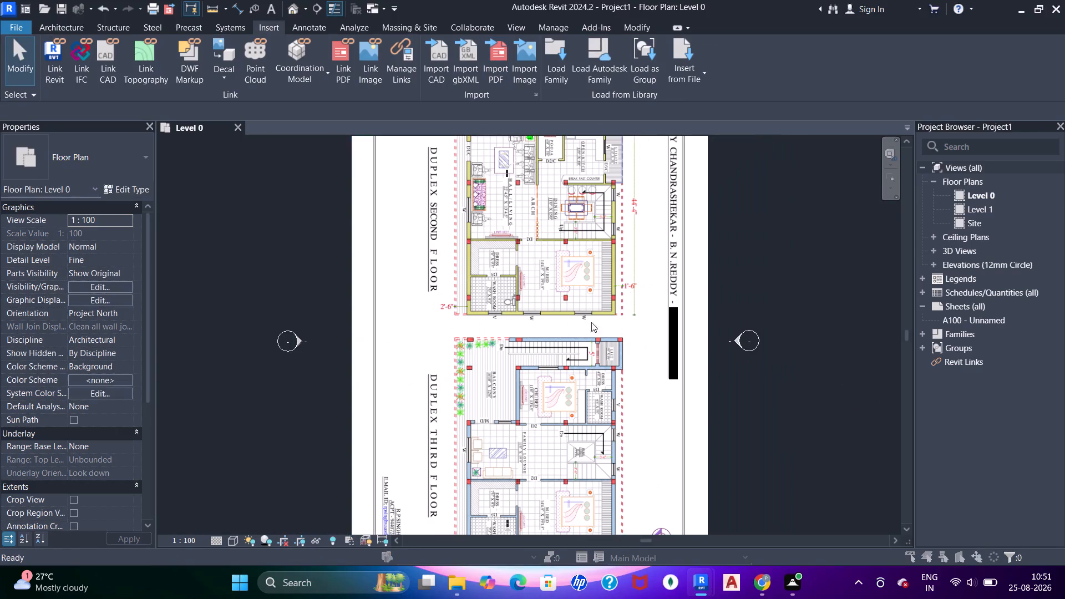
pyautogui.click(576, 250)
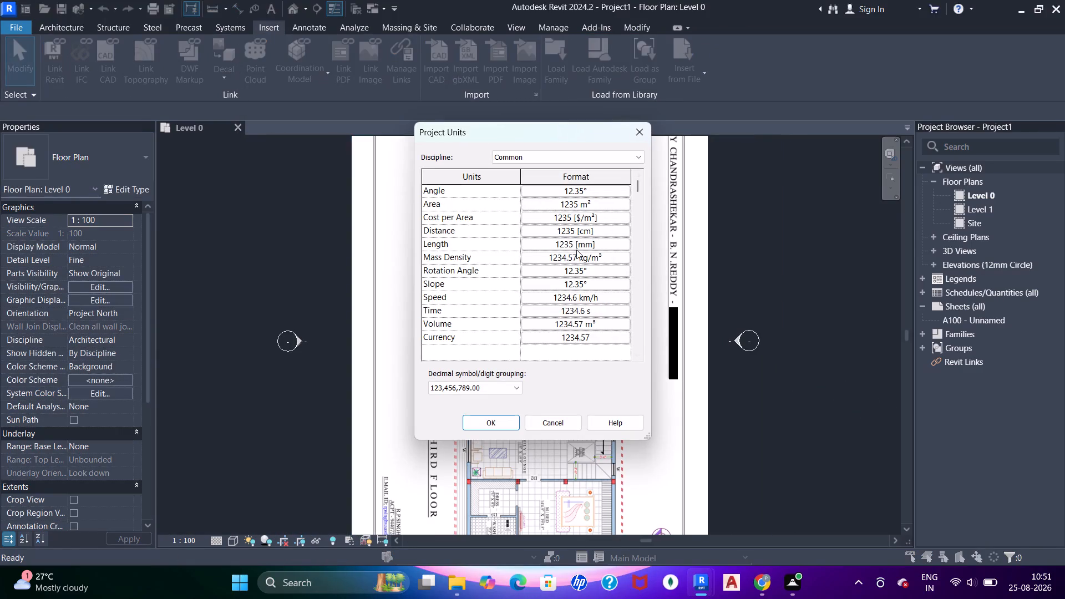
pyautogui.click(534, 207)
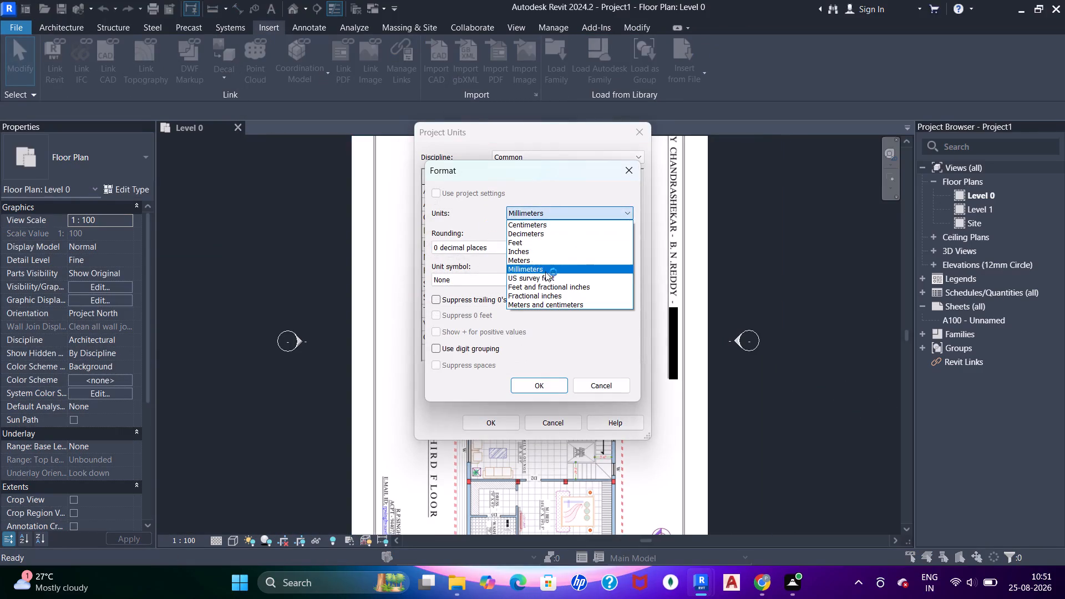
pyautogui.moveTo(549, 286); pyautogui.dragTo(532, 287)
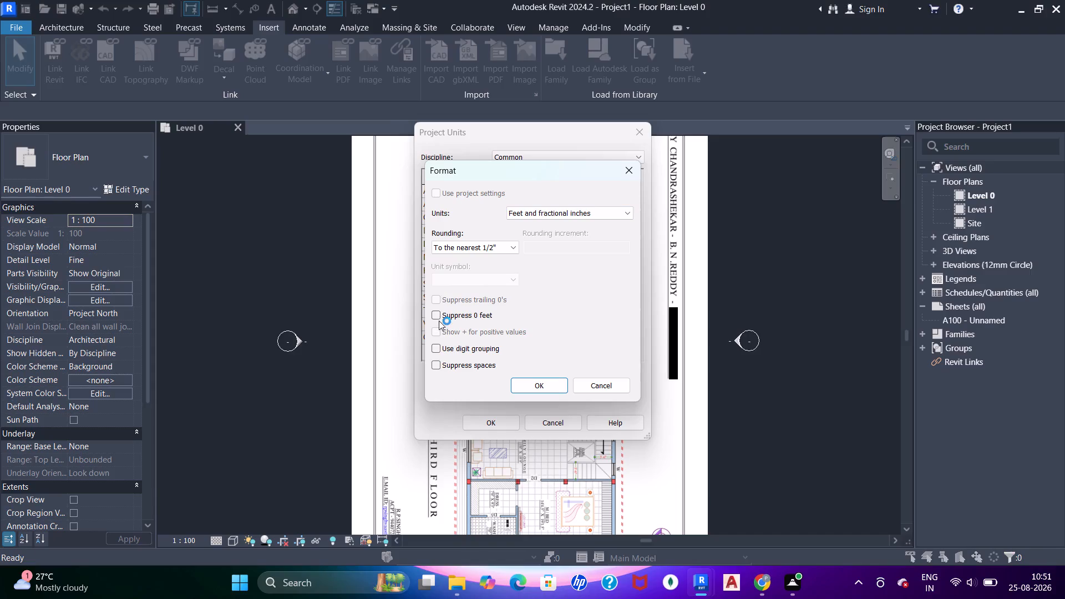
pyautogui.click(442, 317)
pyautogui.click(530, 387)
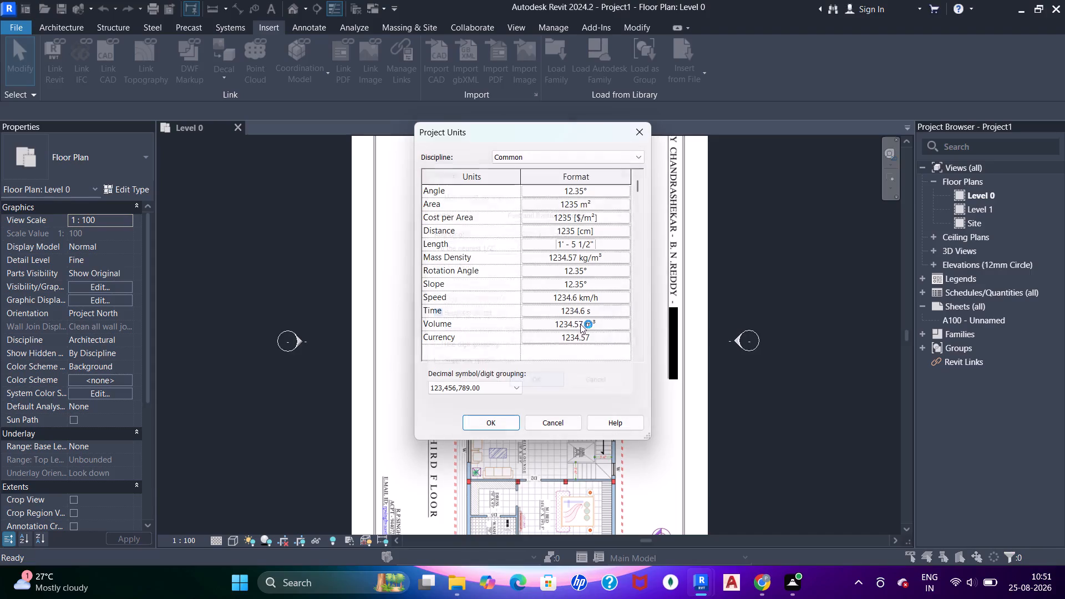
pyautogui.click(514, 420)
# Reposition the imported plan image so it sits centred among the elevation markers on Level 0.
pyautogui.scroll(-2, 516, 272)
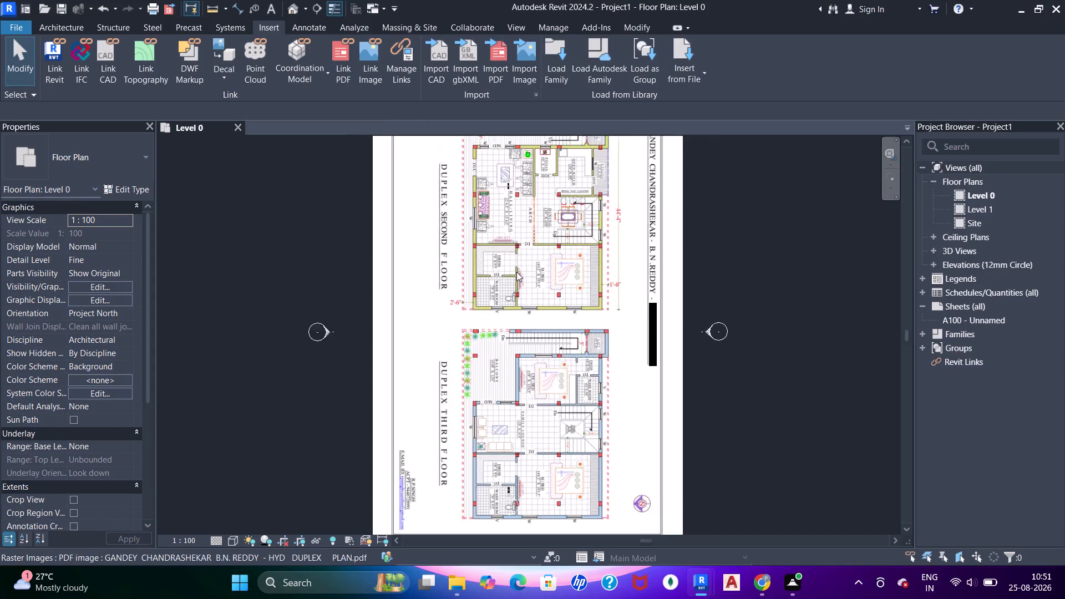
pyautogui.scroll(-1, 516, 272)
pyautogui.click(531, 273)
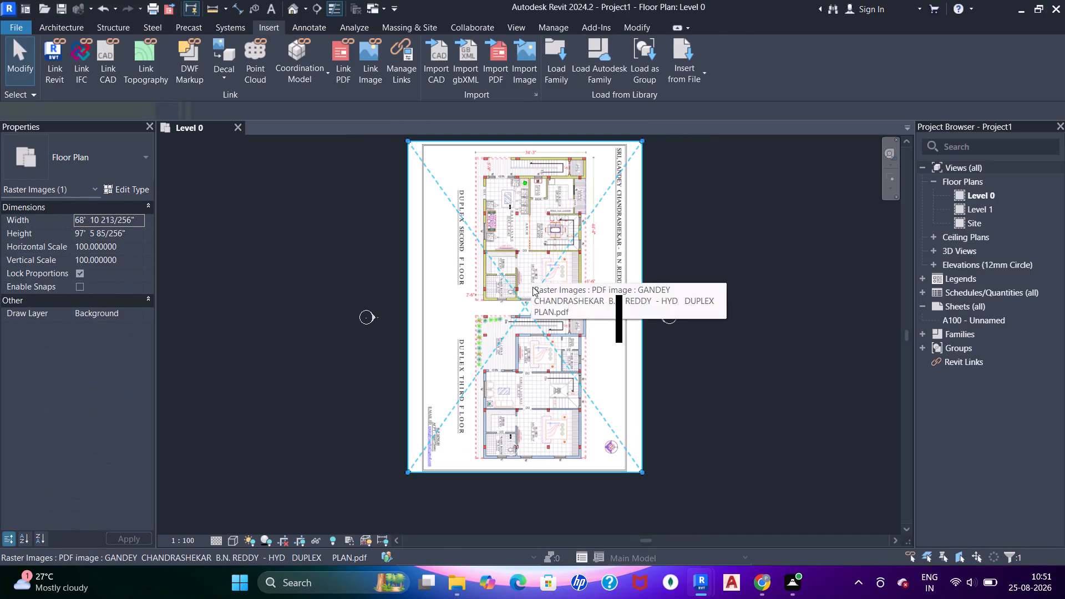
pyautogui.moveTo(532, 288); pyautogui.dragTo(535, 342)
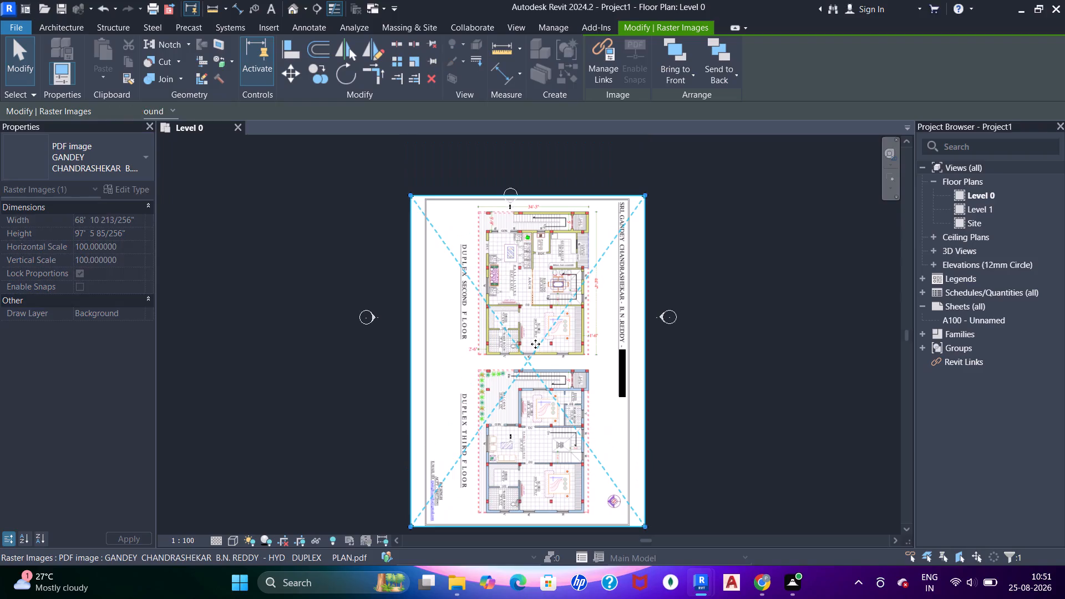
pyautogui.moveTo(534, 353); pyautogui.dragTo(524, 309)
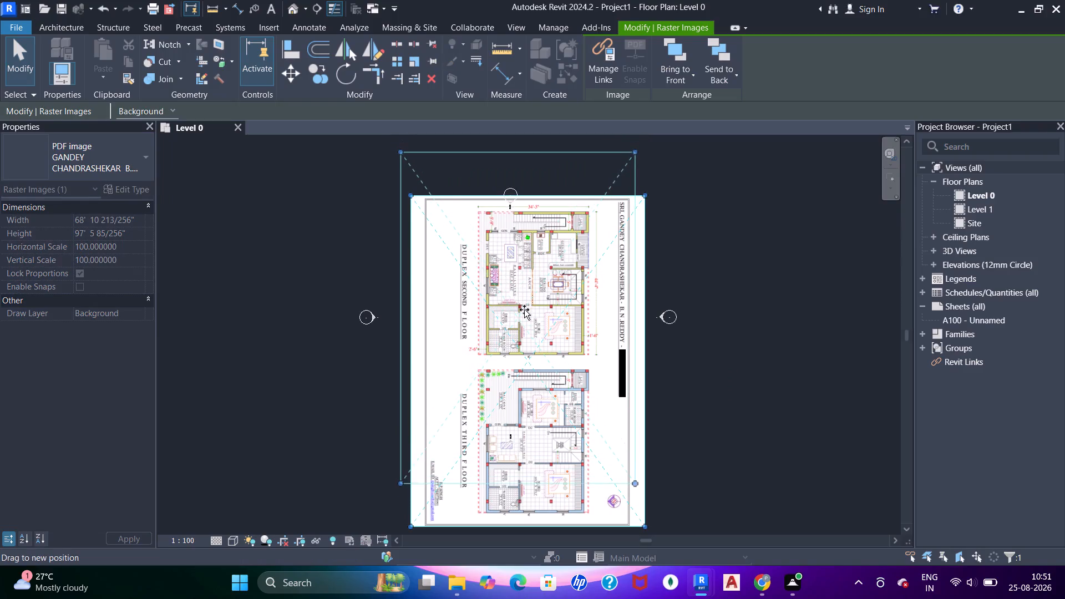
pyautogui.moveTo(524, 309); pyautogui.dragTo(529, 314)
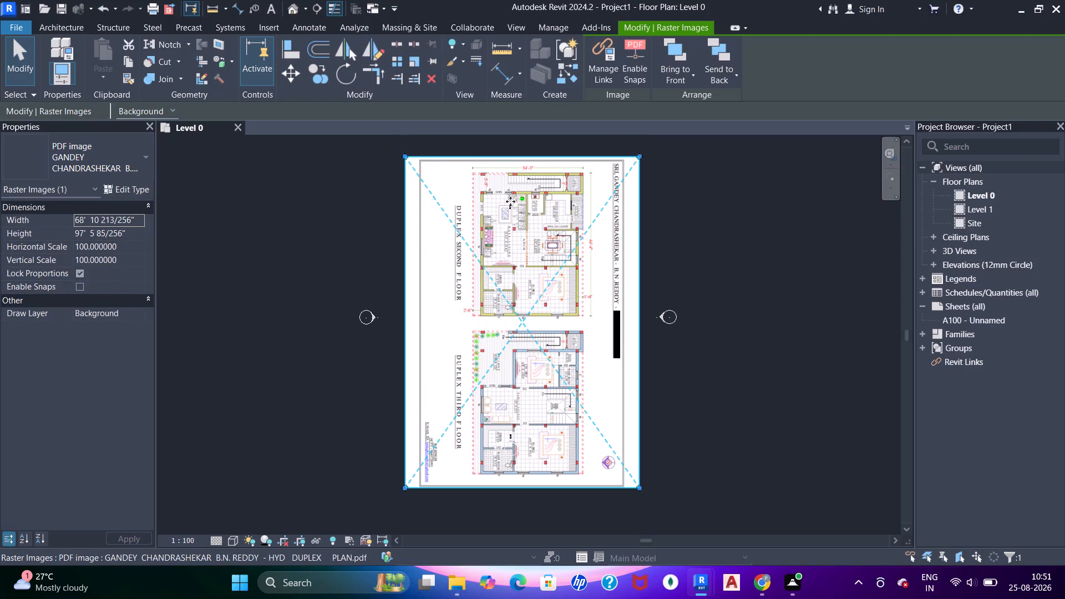
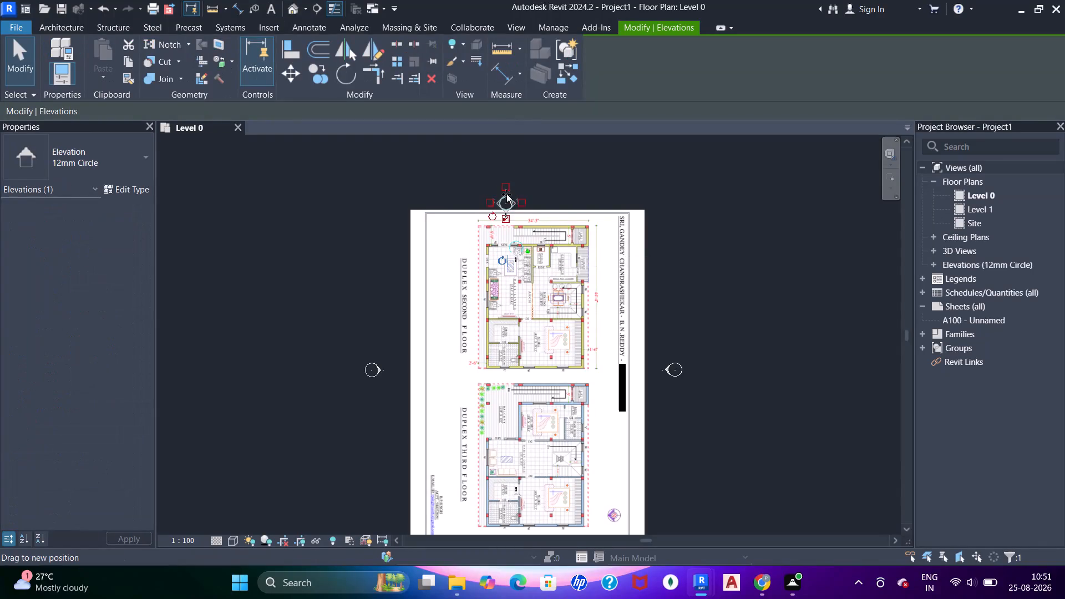
# Rotate the imported plan image 90° counterclockwise so both floor plans read upright.
pyautogui.click(535, 283)
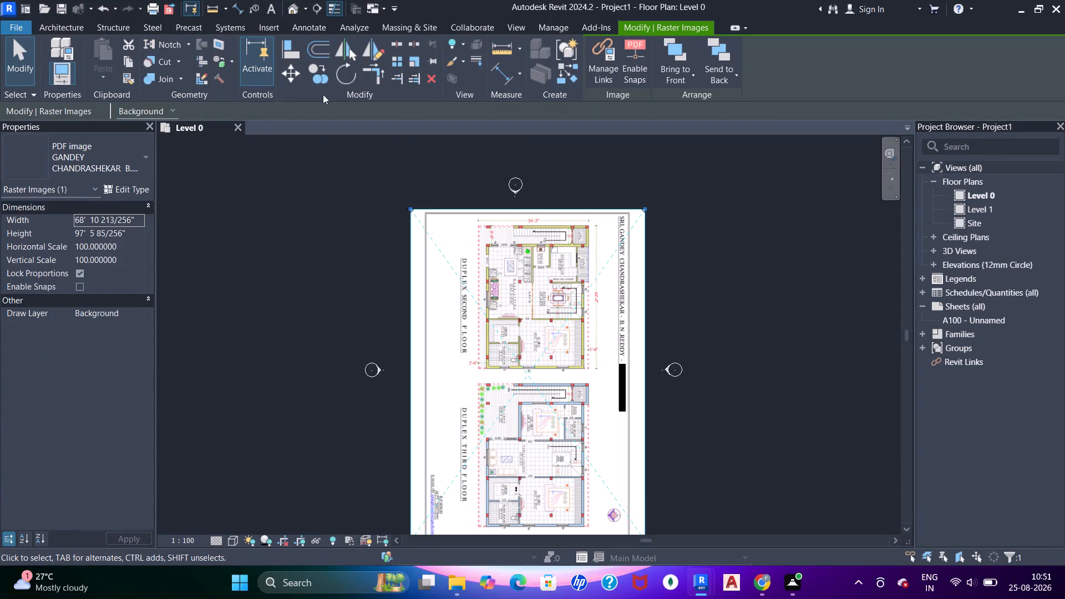
pyautogui.click(349, 79)
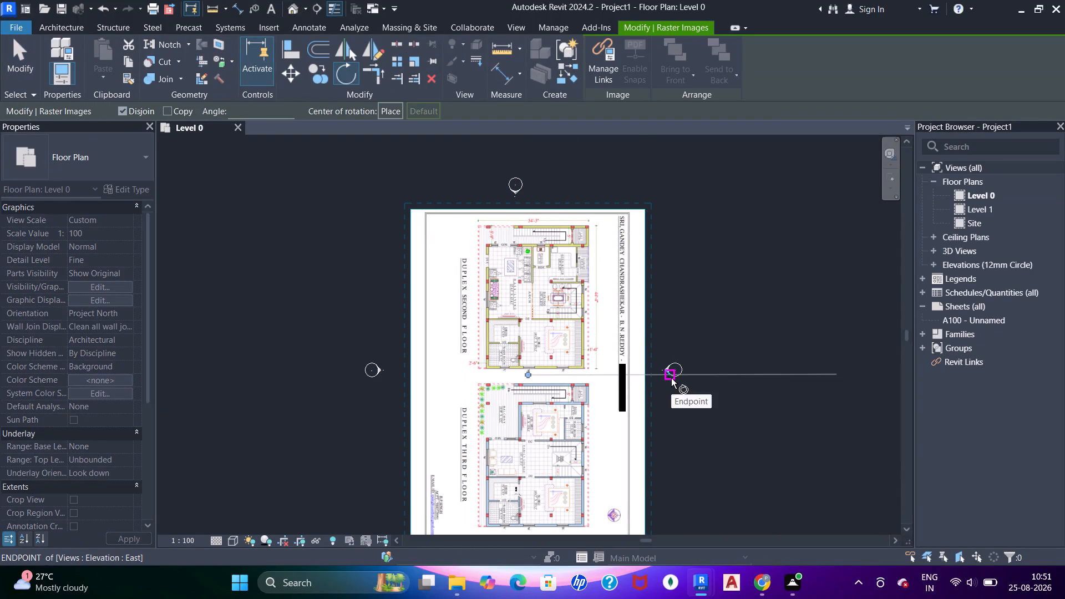
pyautogui.click(672, 379)
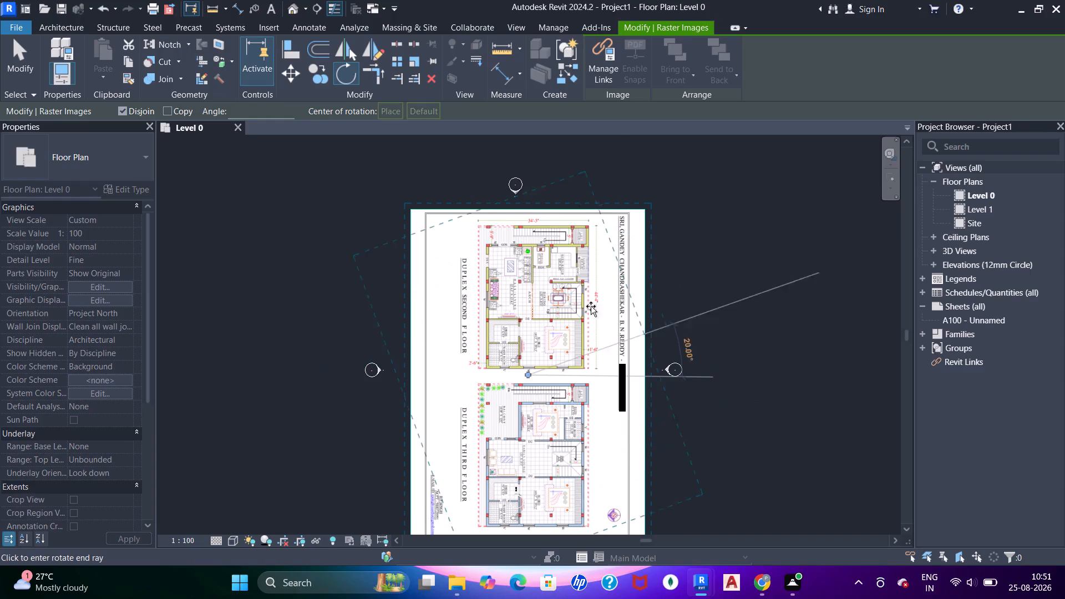
pyautogui.click(533, 280)
pyautogui.press('Escape')
pyautogui.press('Escape')
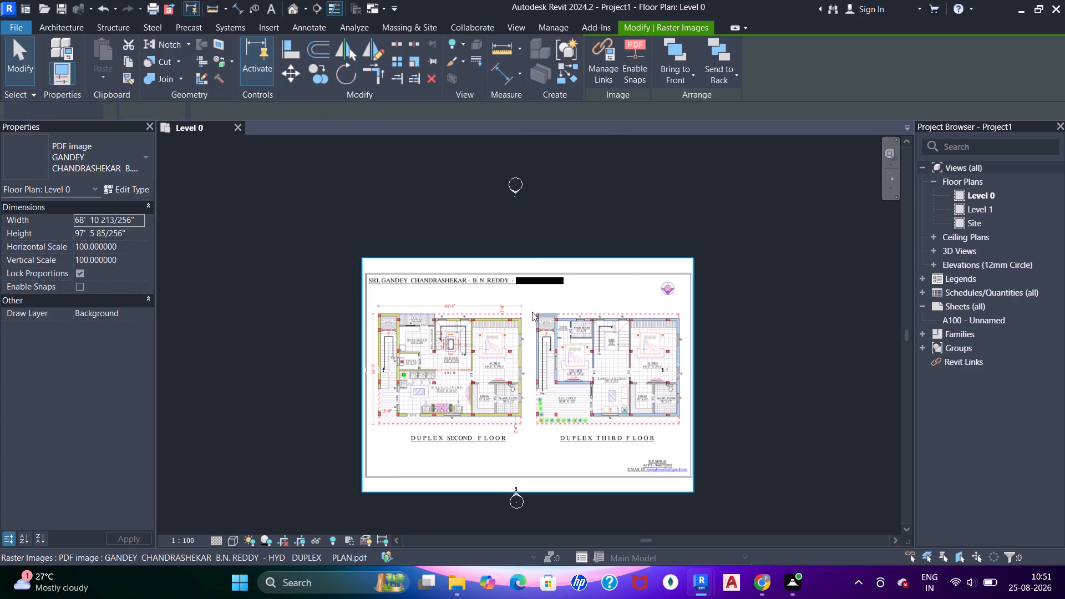
pyautogui.press('Escape')
# Move the north elevation marker closer to the plan sheet and the west and east markers outward, clear of its edges.
pyautogui.click(512, 183)
pyautogui.moveTo(515, 183); pyautogui.dragTo(519, 237)
pyautogui.click(377, 367)
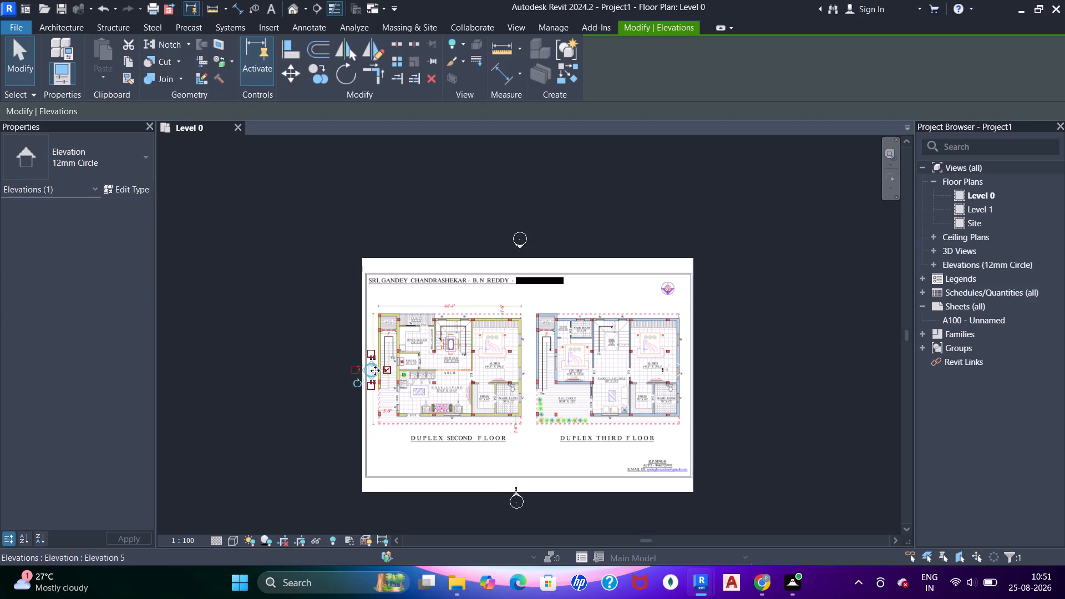
pyautogui.moveTo(374, 372); pyautogui.dragTo(347, 375)
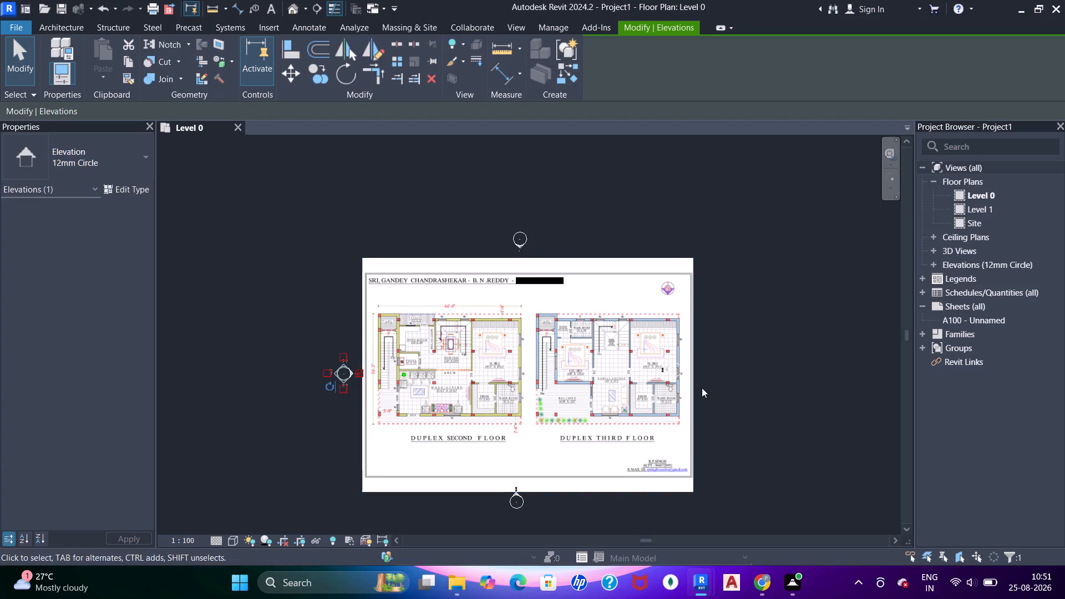
pyautogui.click(678, 367)
pyautogui.moveTo(674, 368); pyautogui.dragTo(708, 363)
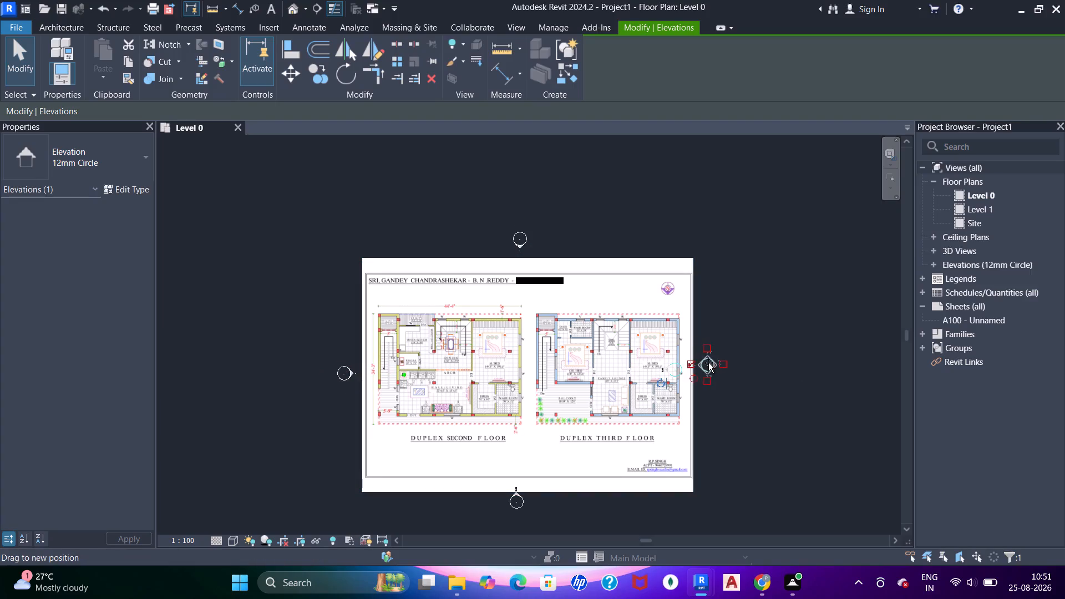
pyautogui.moveTo(708, 363); pyautogui.dragTo(712, 367)
pyautogui.press('Escape')
# Move the south elevation marker slightly farther below the plan sheet's bottom edge.
pyautogui.scroll(4, 525, 502)
pyautogui.moveTo(548, 371); pyautogui.dragTo(565, 321, button='middle')
pyautogui.click(539, 455)
pyautogui.press('Escape')
pyautogui.click(532, 461)
pyautogui.moveTo(532, 450); pyautogui.dragTo(537, 455)
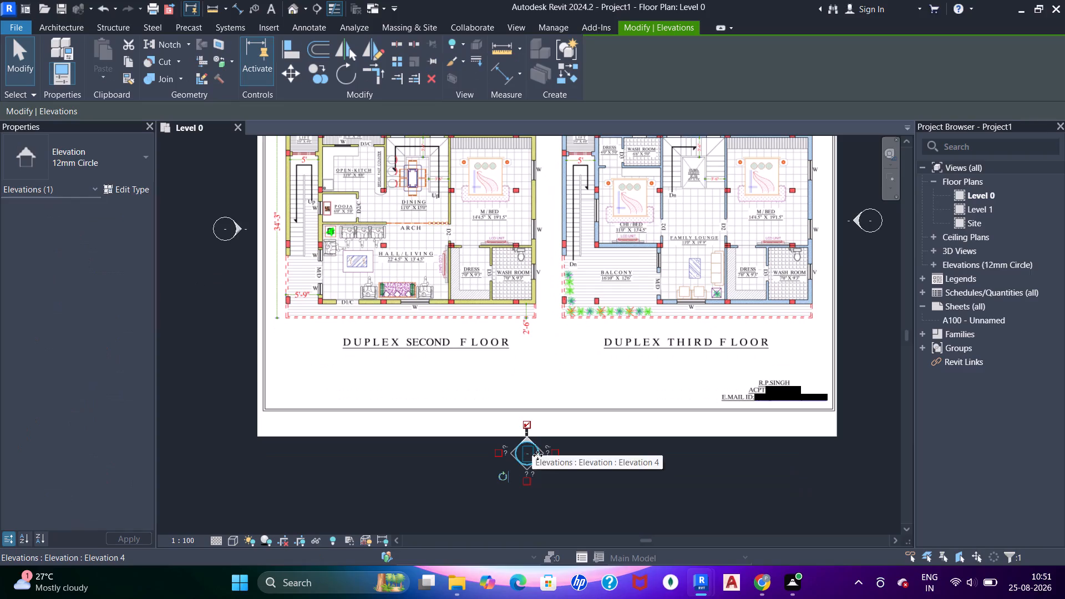
pyautogui.moveTo(537, 455); pyautogui.dragTo(549, 465)
pyautogui.scroll(-4, 559, 452)
pyautogui.moveTo(548, 304); pyautogui.dragTo(548, 369, button='middle')
pyautogui.press('Escape')
pyautogui.moveTo(544, 362); pyautogui.dragTo(550, 296, button='middle')
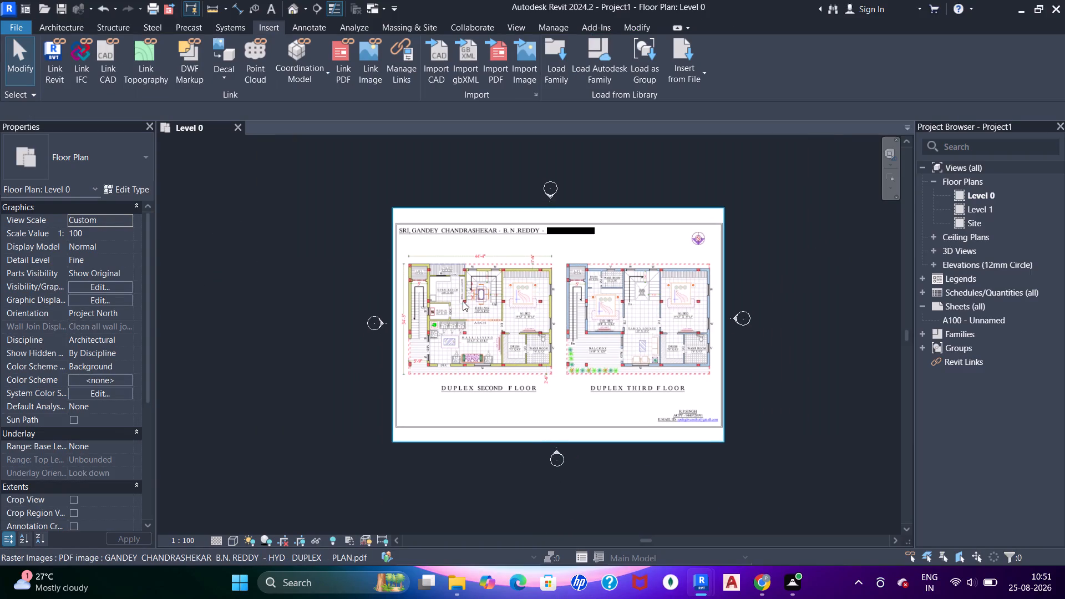
# Check the project units and inspect the lift, utility and kitchen area of the second-floor plan.
pyautogui.scroll(6, 403, 230)
pyautogui.scroll(4, 488, 307)
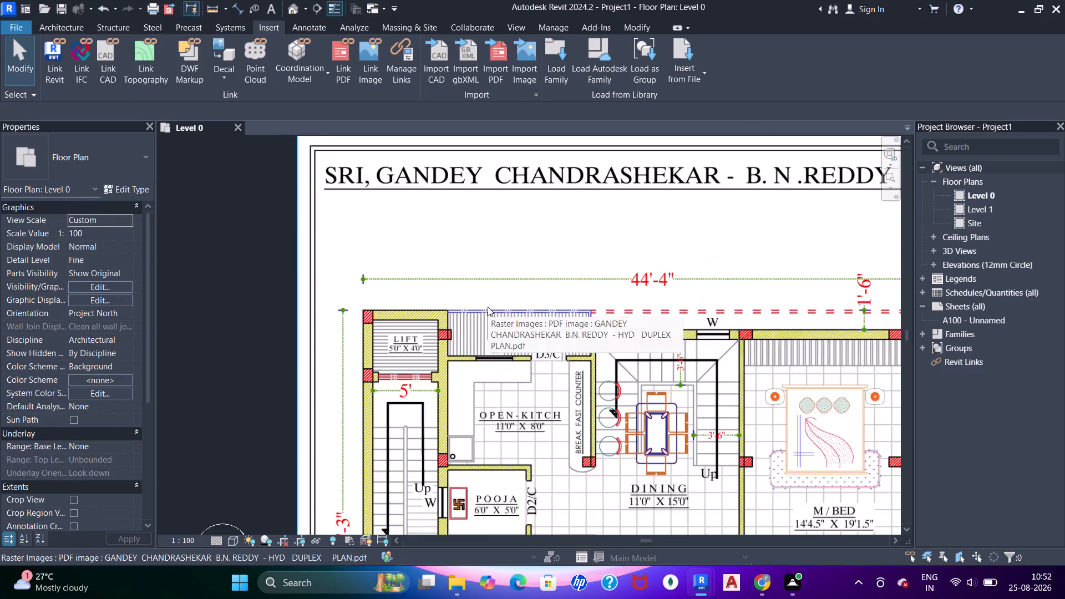
pyautogui.scroll(-7, 488, 307)
pyautogui.write('un')
pyautogui.press('Escape')
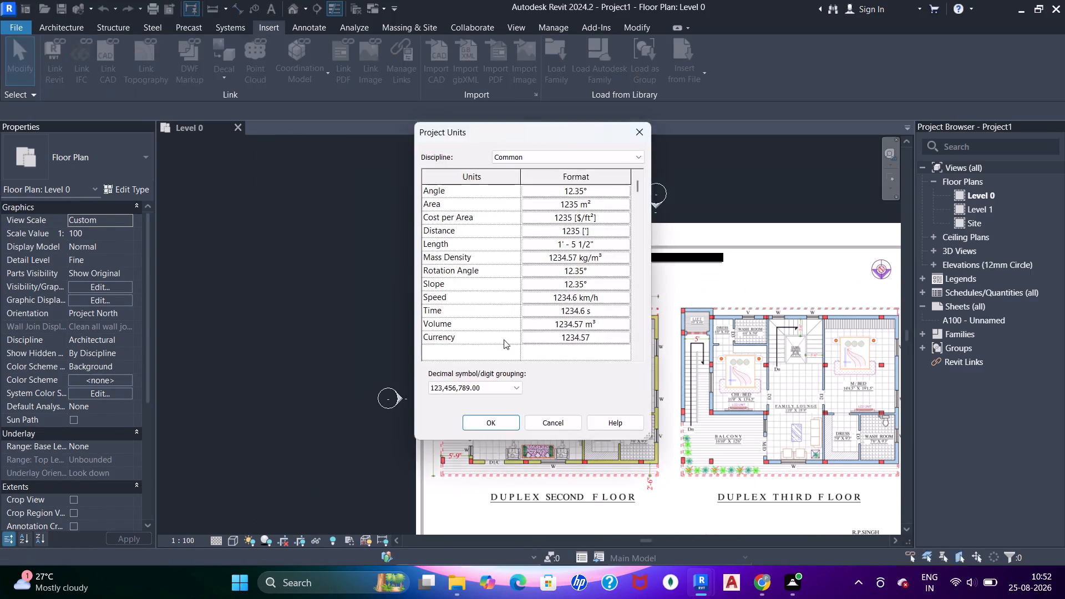
pyautogui.press('Escape')
pyautogui.press('Escape')
pyautogui.moveTo(473, 379); pyautogui.dragTo(432, 286, button='middle')
pyautogui.scroll(6, 426, 288)
pyautogui.scroll(-5, 379, 272)
pyautogui.moveTo(395, 227); pyautogui.dragTo(395, 268, button='middle')
pyautogui.scroll(7, 383, 275)
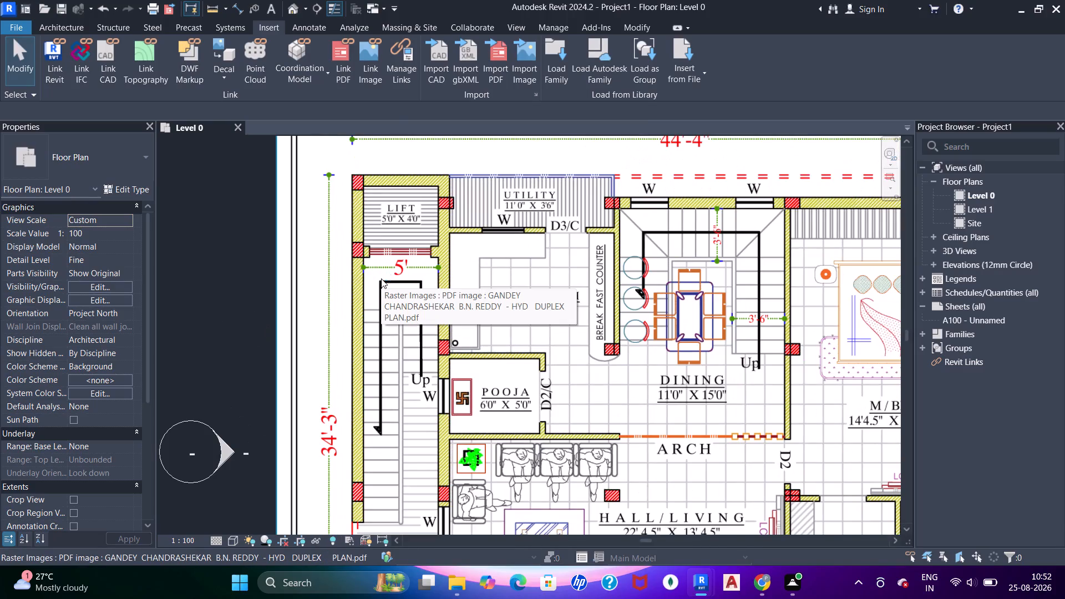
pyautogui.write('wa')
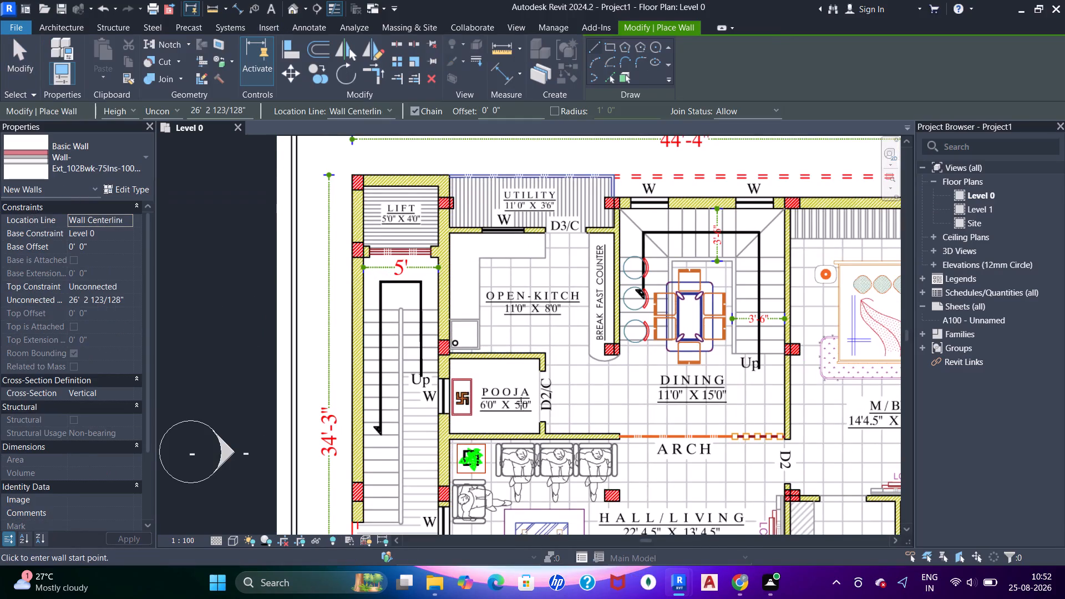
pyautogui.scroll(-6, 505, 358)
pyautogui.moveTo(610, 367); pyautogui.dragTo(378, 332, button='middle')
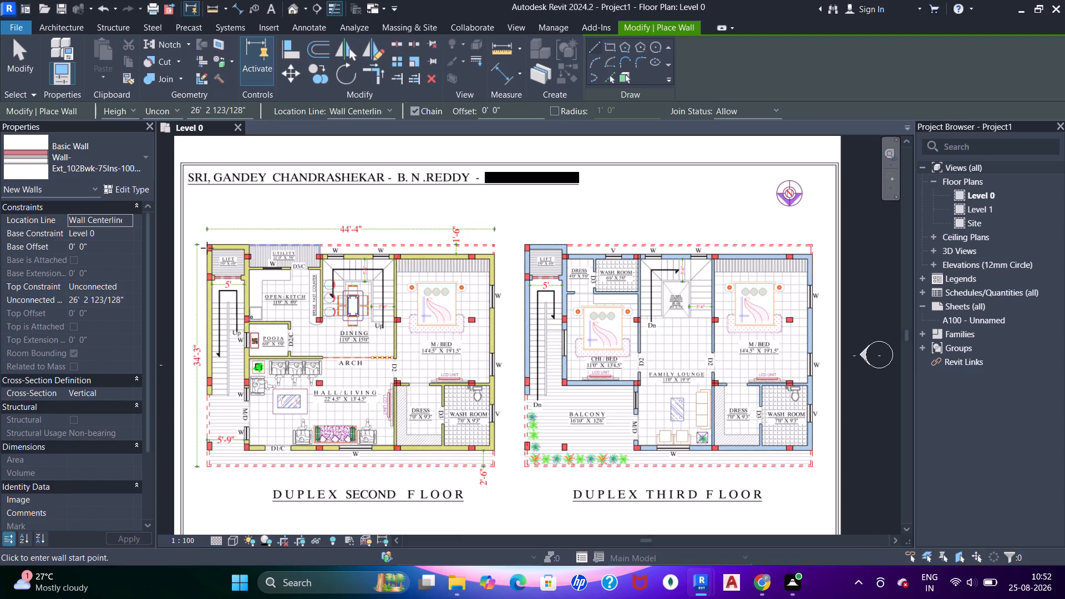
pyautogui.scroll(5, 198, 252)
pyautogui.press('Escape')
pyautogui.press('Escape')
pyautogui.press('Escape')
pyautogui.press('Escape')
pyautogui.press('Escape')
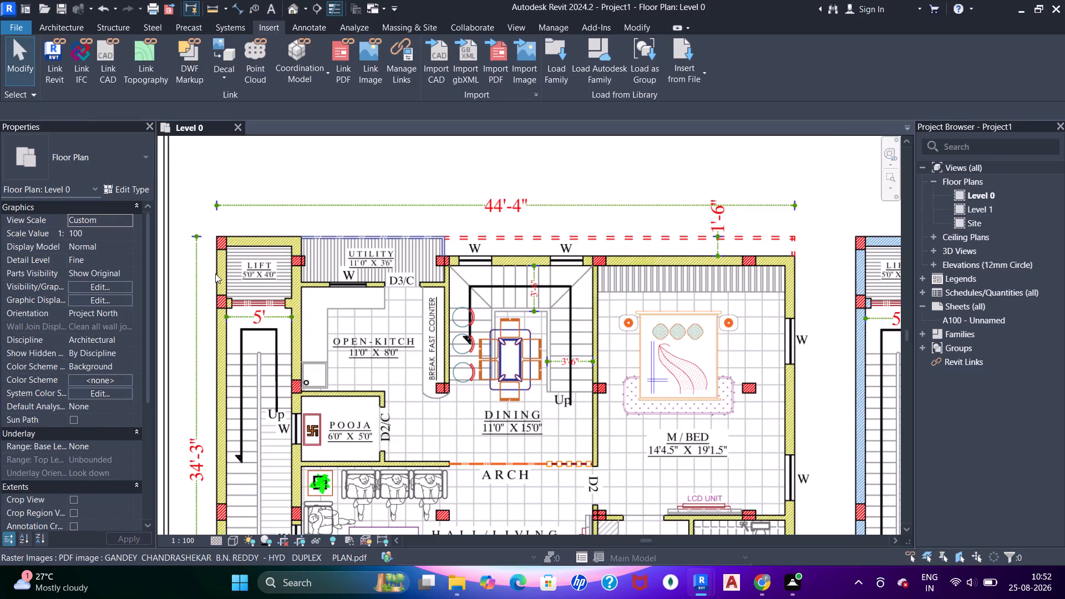
# Examine the layouts of the duplex second-floor and third-floor plans on the underlay.
pyautogui.scroll(1, 215, 273)
pyautogui.scroll(-2, 215, 273)
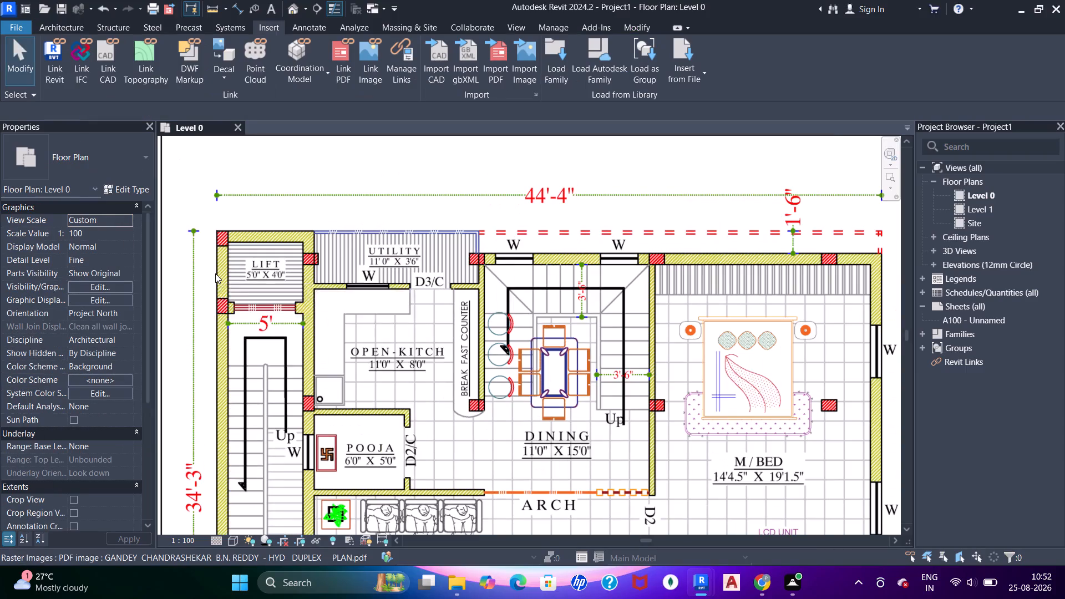
pyautogui.scroll(-4, 215, 273)
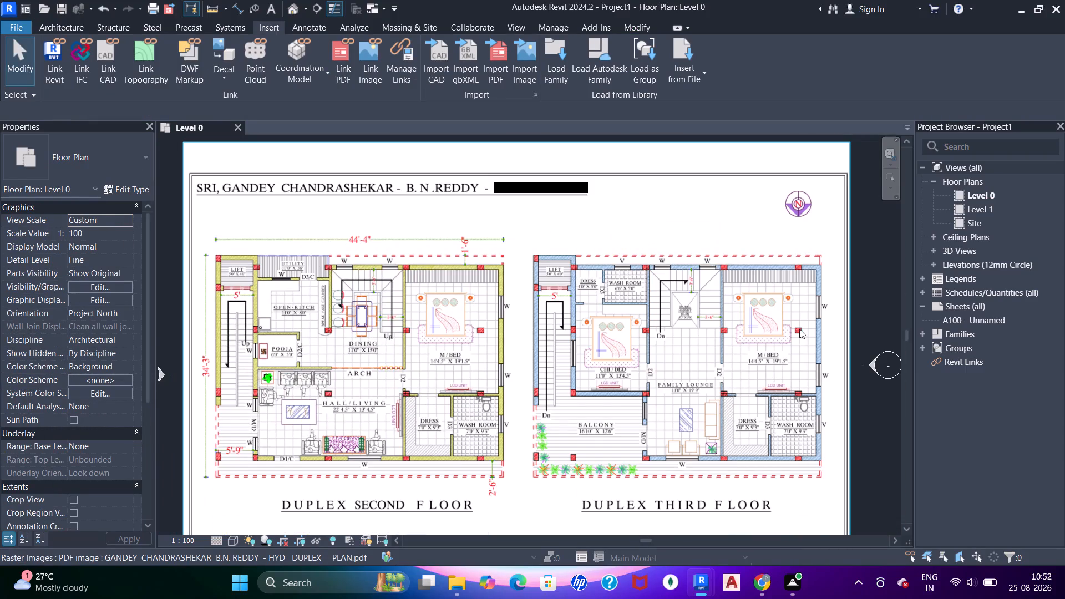
pyautogui.scroll(6, 800, 386)
pyautogui.scroll(-6, 795, 398)
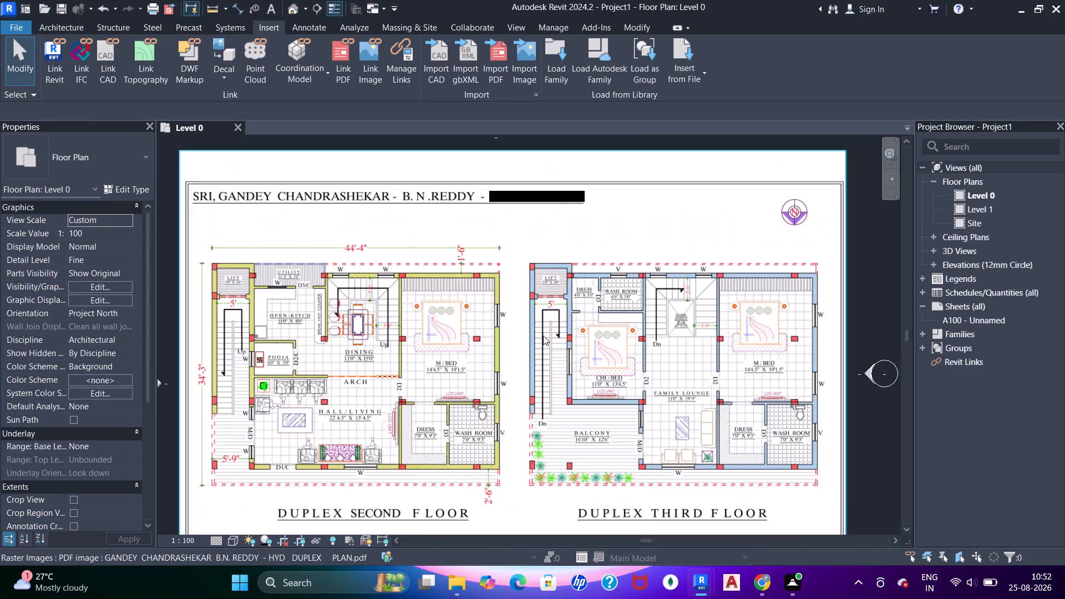
pyautogui.moveTo(661, 313); pyautogui.dragTo(739, 267, button='middle')
pyautogui.scroll(6, 327, 228)
pyautogui.scroll(-6, 326, 228)
pyautogui.scroll(2, 327, 252)
# Start a wall and duplicate the Wall-Ext_102Bwk-75Ins-100LBlk-12P type under the name 9".
pyautogui.press('w')
pyautogui.press('a')
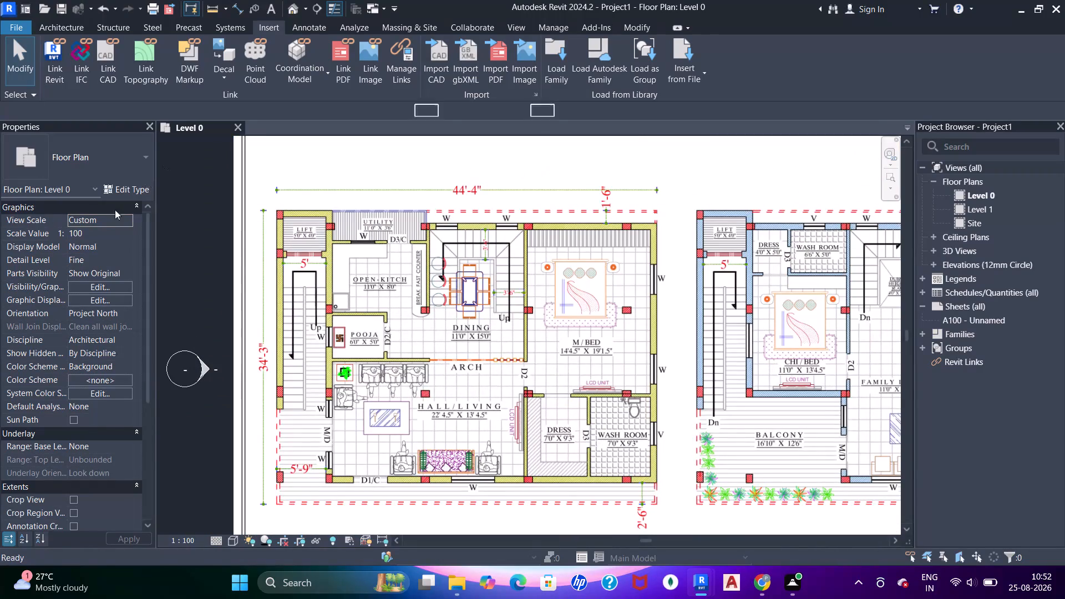
pyautogui.click(122, 192)
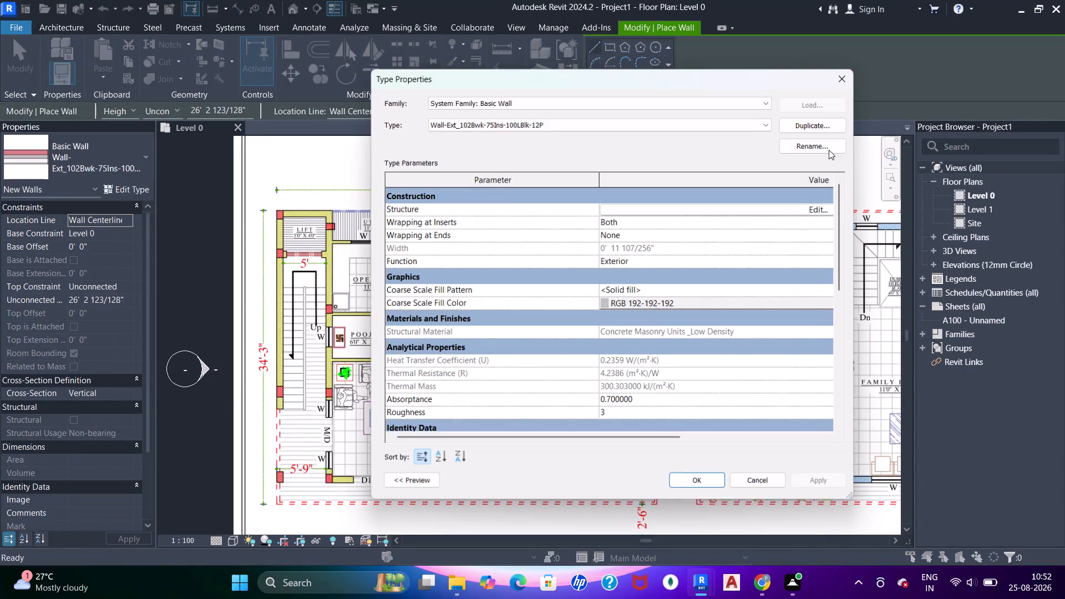
pyautogui.click(824, 123)
pyautogui.press('9')
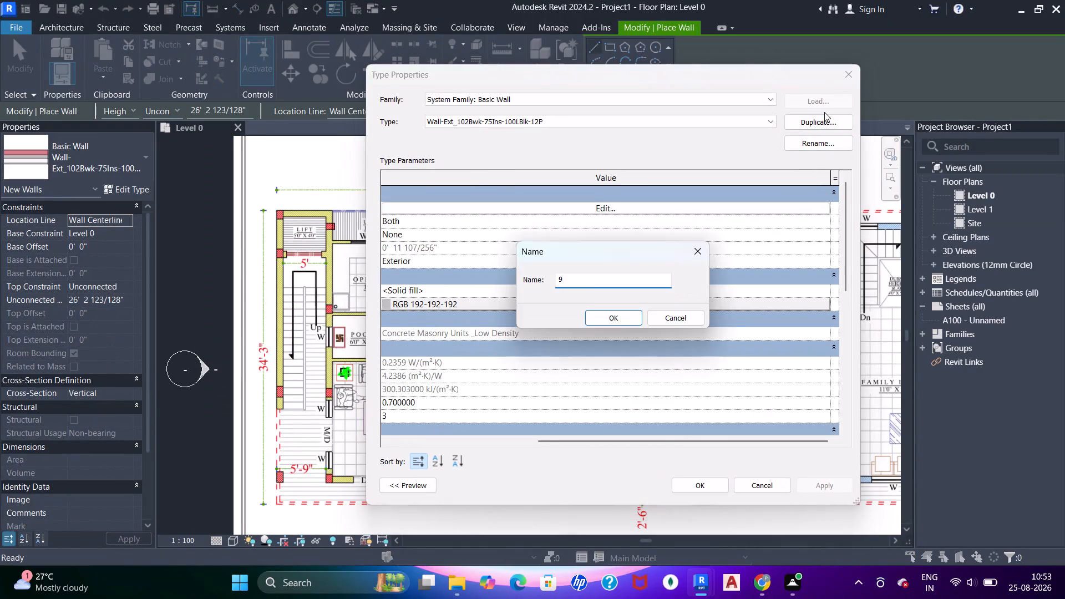
pyautogui.hotkey('shift', '"')
pyautogui.press('Return')
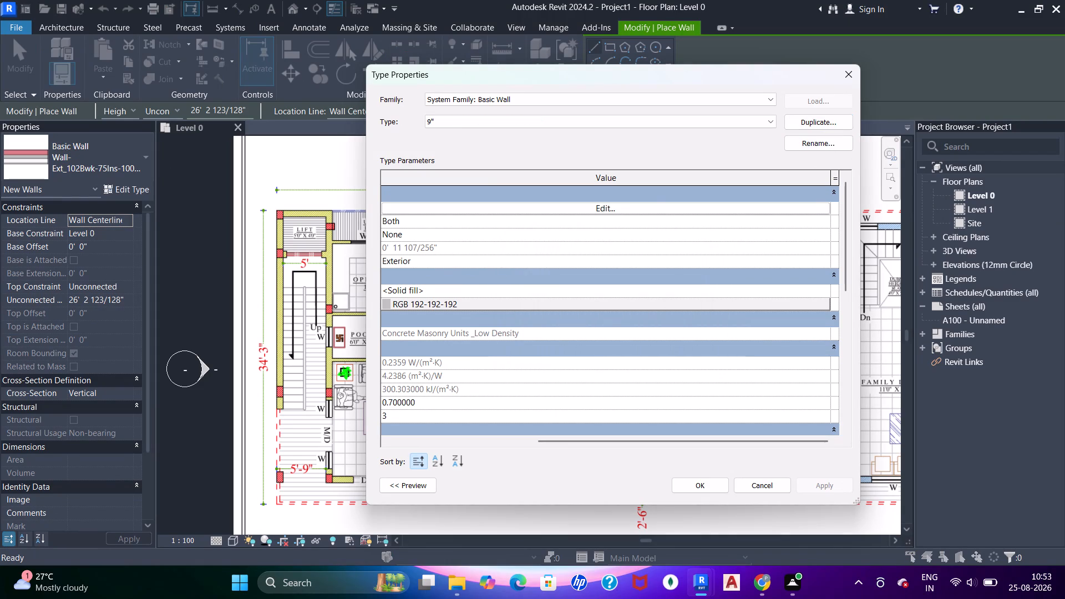
# Delete the brick, thermal/air and plaster layers from the 9" wall assembly, leaving only the structure layer.
pyautogui.click(656, 204)
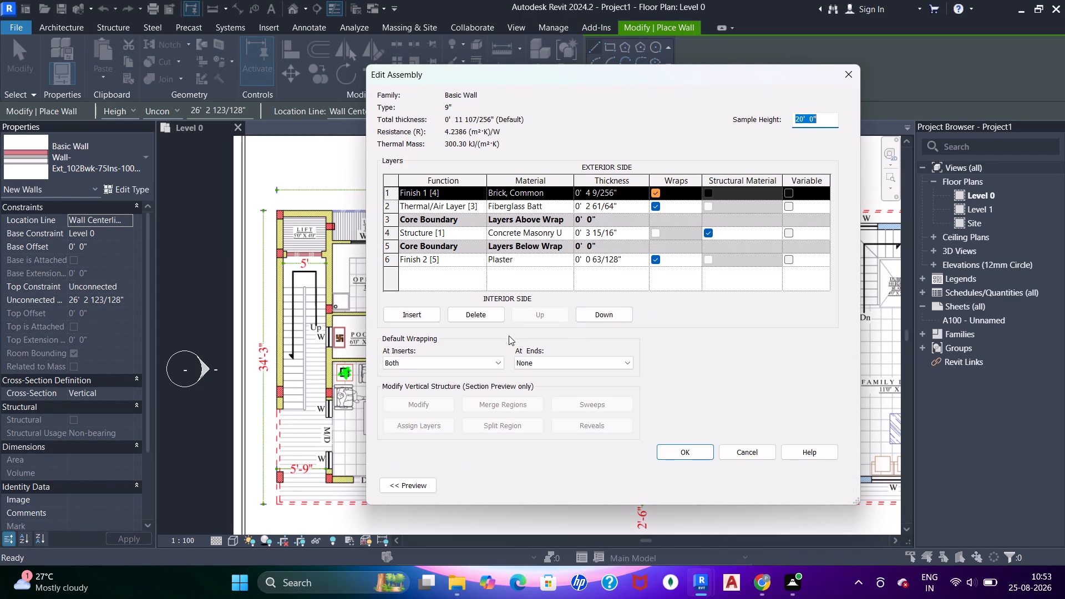
pyautogui.doubleClick(492, 313)
pyautogui.moveTo(492, 313); pyautogui.dragTo(492, 306)
pyautogui.click(525, 235)
pyautogui.click(481, 318)
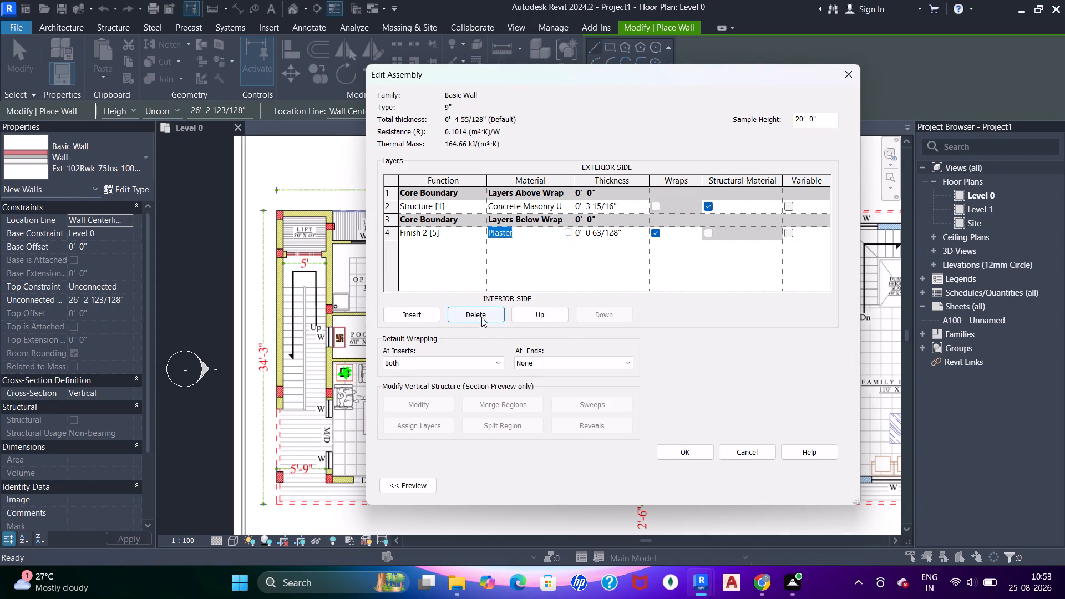
pyautogui.click(486, 311)
# Set the structure layer's thickness to 9" and apply the new wall type.
pyautogui.click(621, 200)
pyautogui.moveTo(622, 205); pyautogui.dragTo(579, 219)
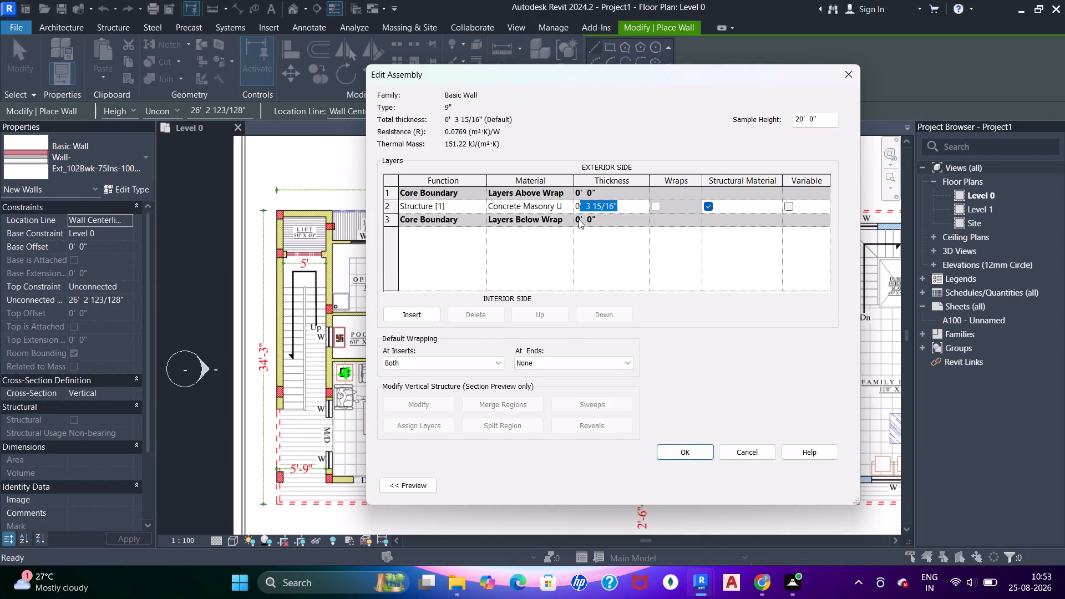
pyautogui.hotkey('ctrl', 'a')
pyautogui.press('9')
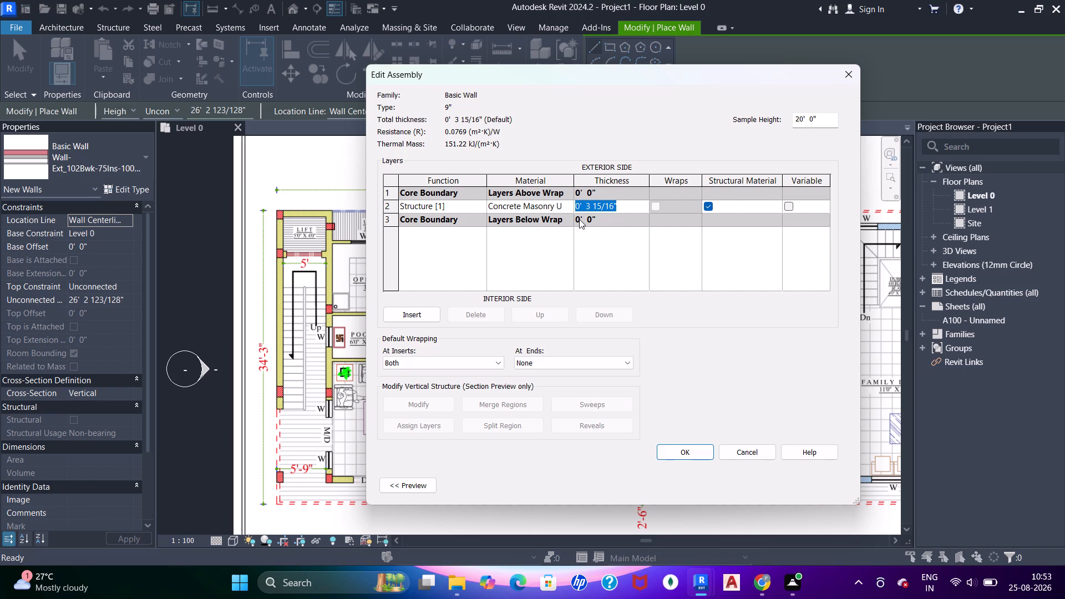
pyautogui.hotkey('shift', '"')
pyautogui.press('Return')
pyautogui.click(692, 444)
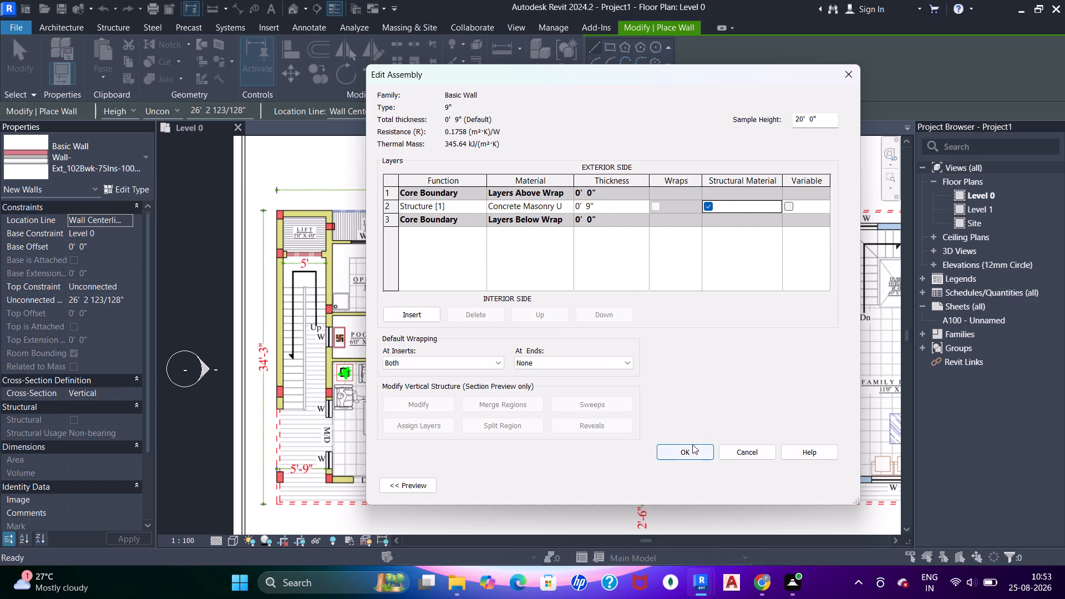
pyautogui.click(812, 484)
pyautogui.click(708, 484)
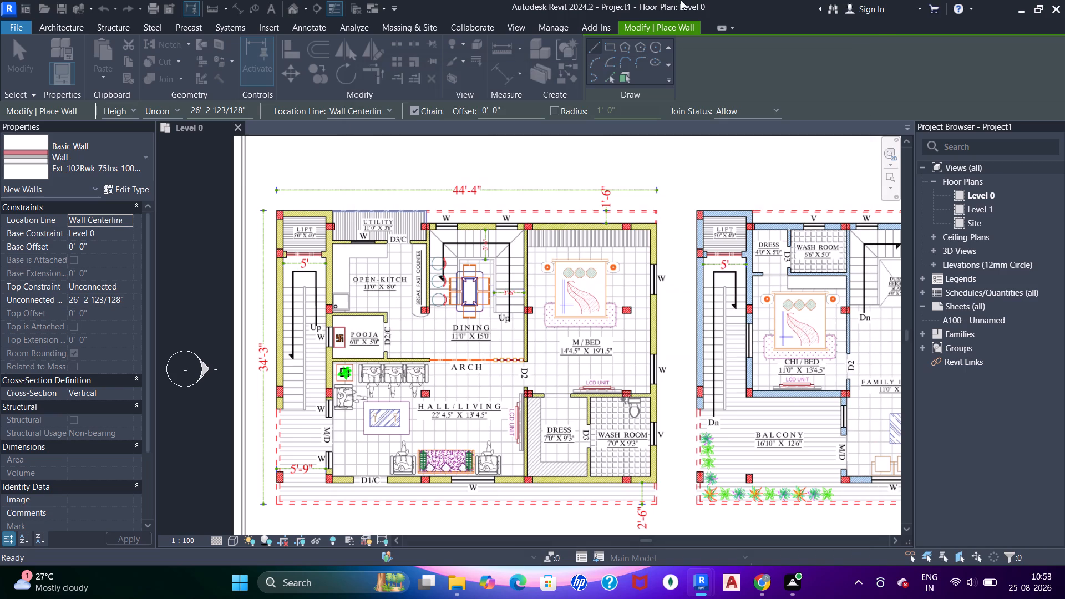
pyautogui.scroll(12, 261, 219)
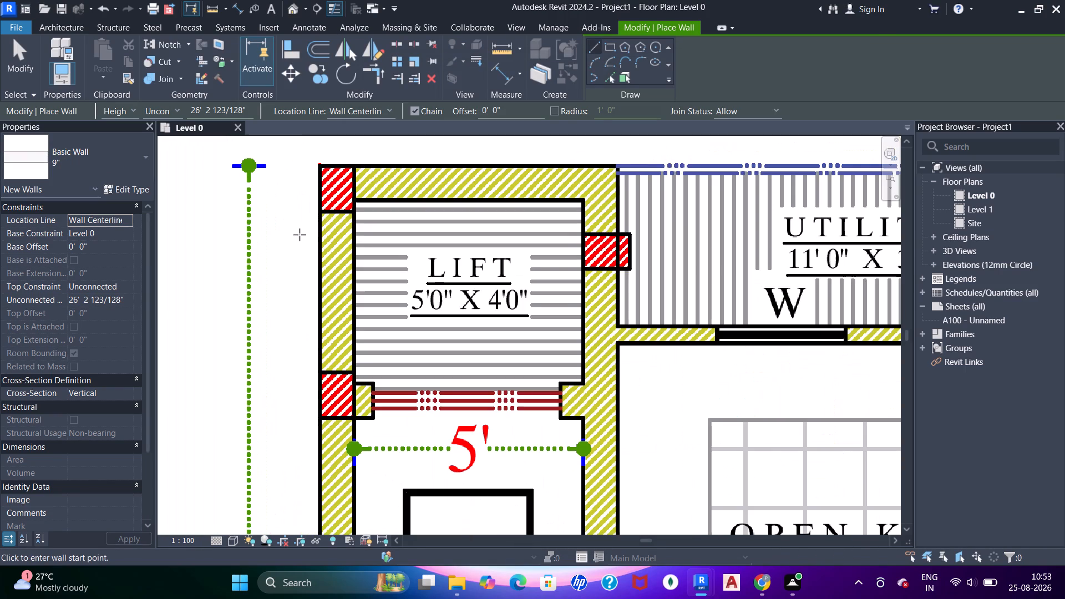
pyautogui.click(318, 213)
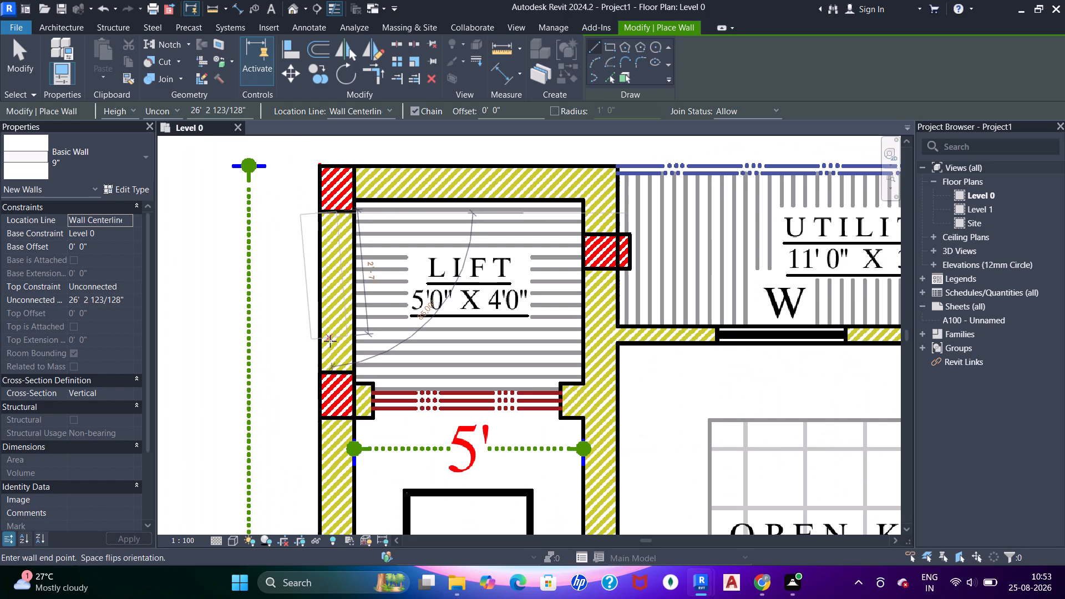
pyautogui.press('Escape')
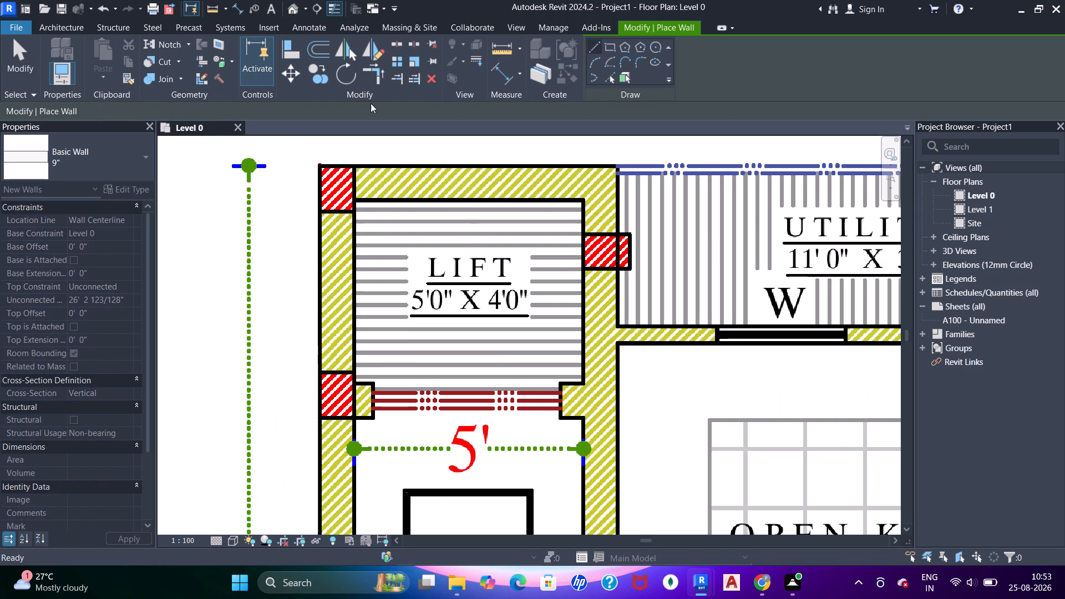
# Draw a 9" wall with location line Finish Face: Interior along the lift's outer side, between the two red columns on the second-floor plan.
pyautogui.click(361, 113)
pyautogui.click(353, 163)
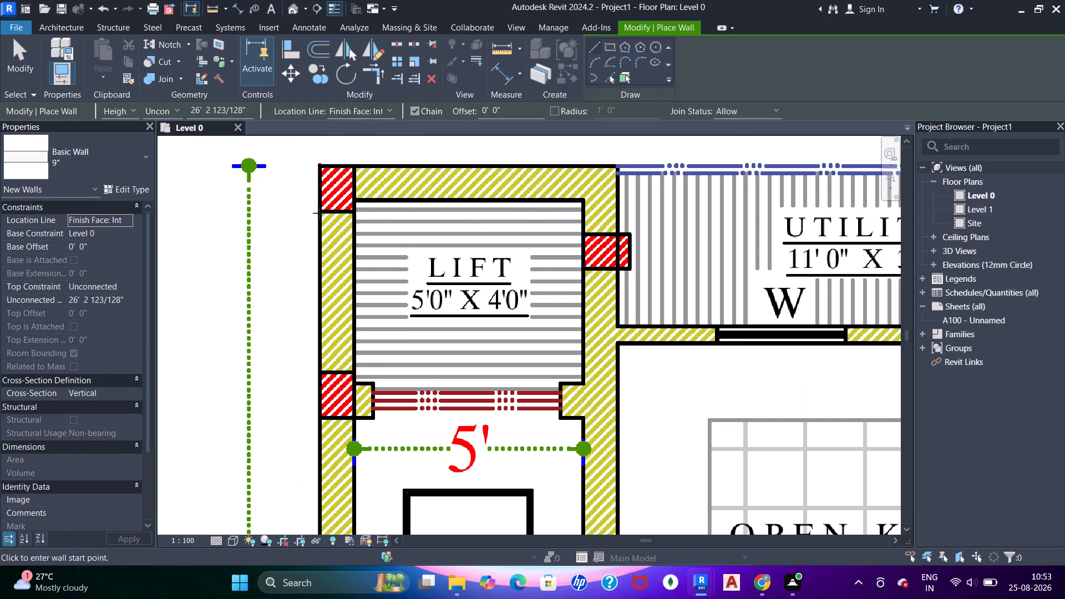
pyautogui.click(321, 210)
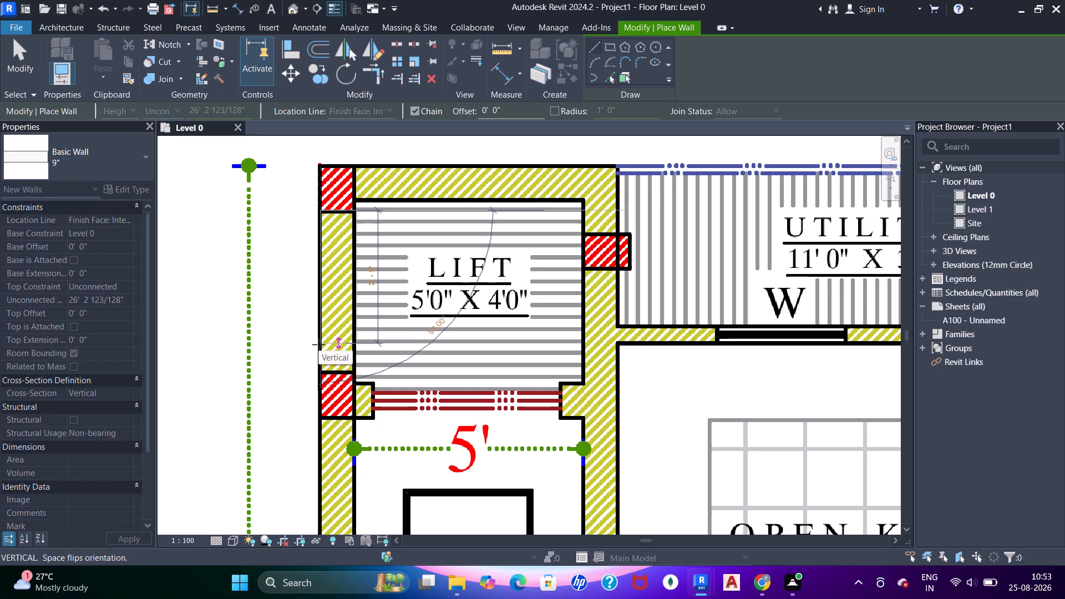
pyautogui.scroll(-4, 322, 343)
pyautogui.moveTo(337, 387); pyautogui.dragTo(312, 177, button='middle')
pyautogui.scroll(-1, 312, 189)
pyautogui.moveTo(301, 203); pyautogui.dragTo(284, 302, button='middle')
pyautogui.scroll(12, 277, 263)
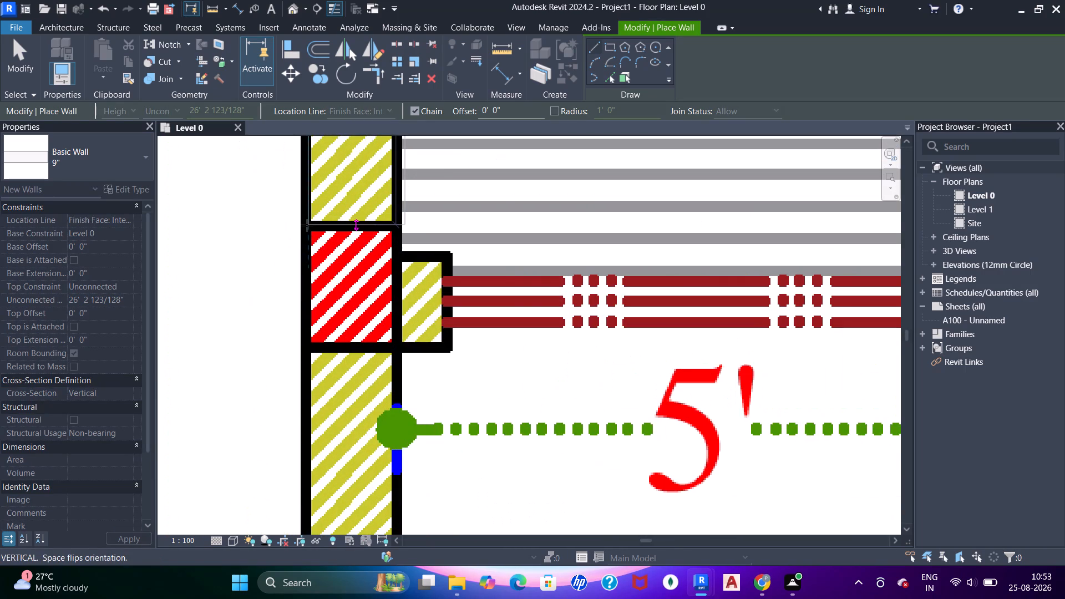
pyautogui.click(306, 226)
pyautogui.scroll(-2, 352, 292)
pyautogui.moveTo(314, 299); pyautogui.dragTo(310, 348, button='middle')
pyautogui.press('Escape')
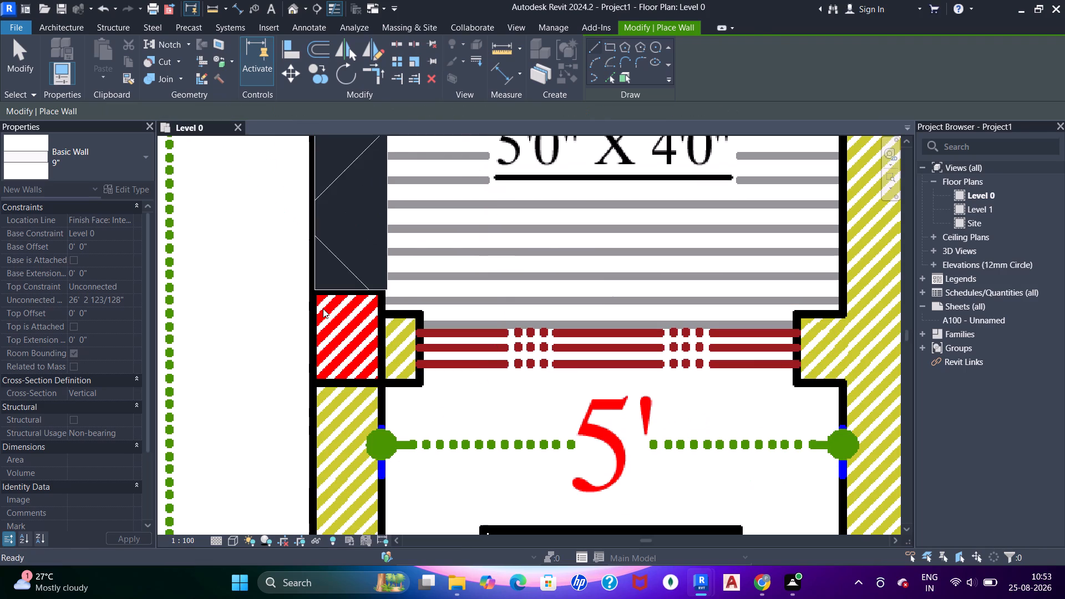
# Nudge the lift's outer 9" wall one increment outward so it sits over the plan's wall outline.
pyautogui.press('Escape')
pyautogui.press('Escape')
pyautogui.press('Escape')
pyautogui.press('Escape')
pyautogui.click(376, 283)
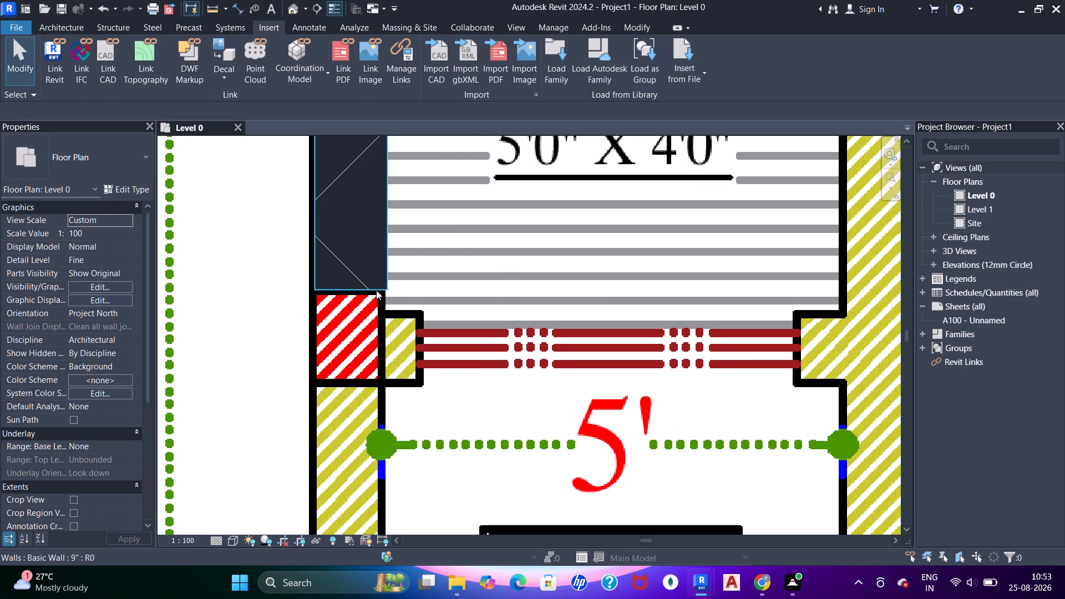
pyautogui.press('Left')
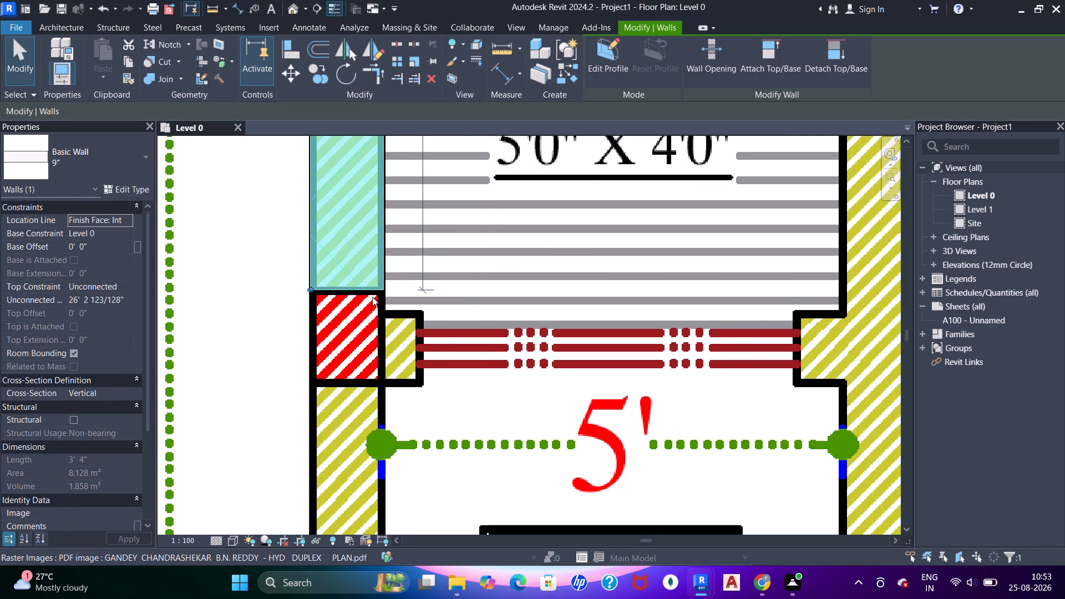
pyautogui.scroll(-8, 363, 297)
pyautogui.moveTo(358, 243); pyautogui.dragTo(354, 287, button='middle')
pyautogui.scroll(12, 350, 231)
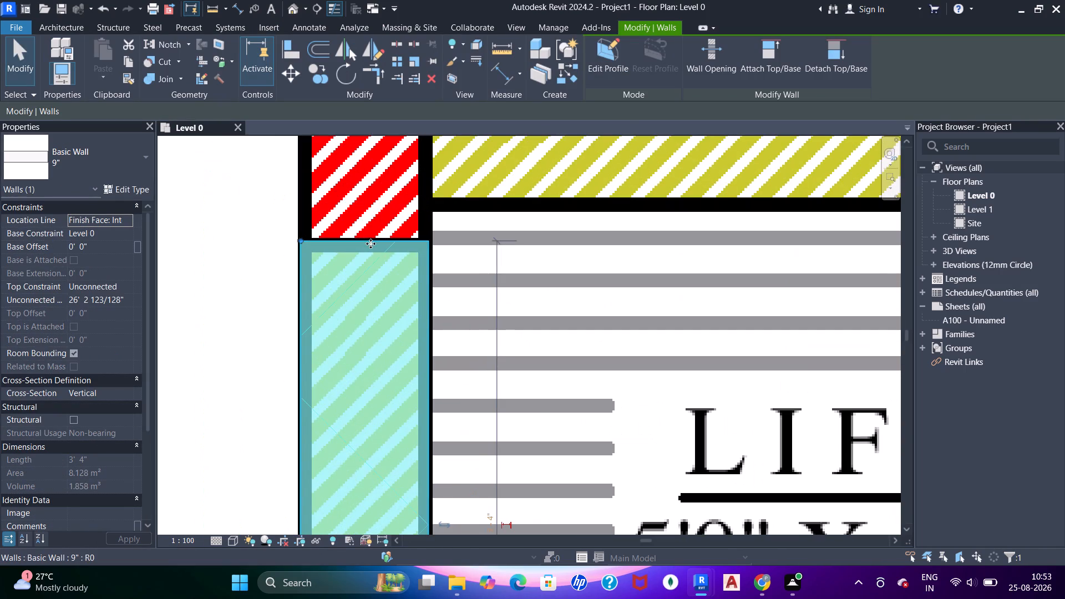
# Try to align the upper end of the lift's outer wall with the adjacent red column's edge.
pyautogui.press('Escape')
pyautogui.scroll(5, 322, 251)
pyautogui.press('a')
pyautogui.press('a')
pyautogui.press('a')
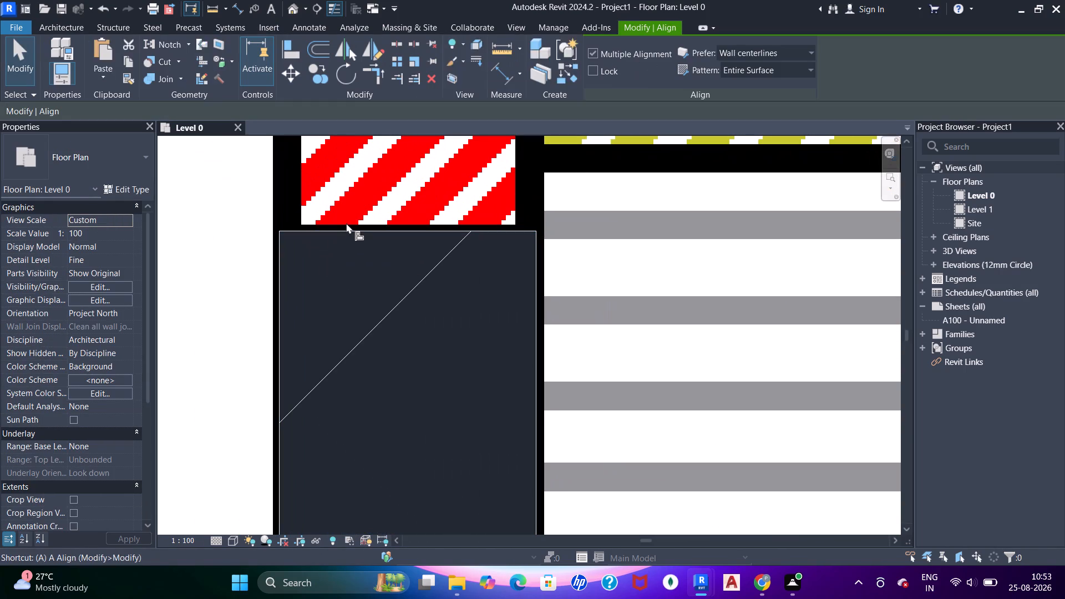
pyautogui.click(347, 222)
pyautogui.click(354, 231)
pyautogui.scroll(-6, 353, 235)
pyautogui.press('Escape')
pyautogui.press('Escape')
# Create a similar 9" wall about 14'-2" long along the staircase's outer side, between the lift's lower column and the next red column.
pyautogui.scroll(-7, 350, 239)
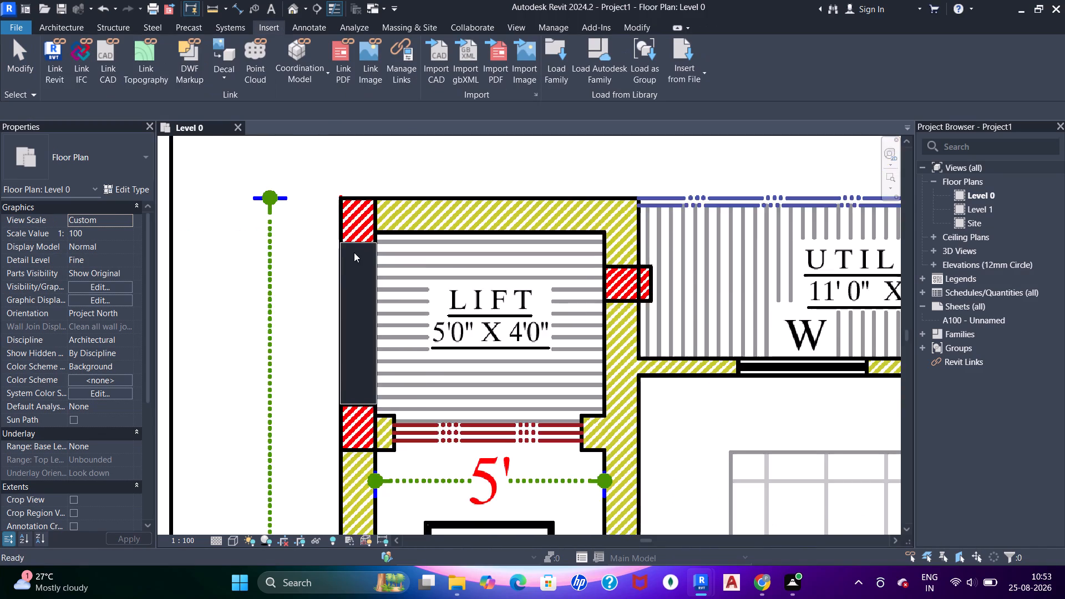
pyautogui.scroll(-5, 354, 252)
pyautogui.moveTo(368, 293); pyautogui.dragTo(349, 182, button='middle')
pyautogui.press('Escape')
pyautogui.click(344, 216)
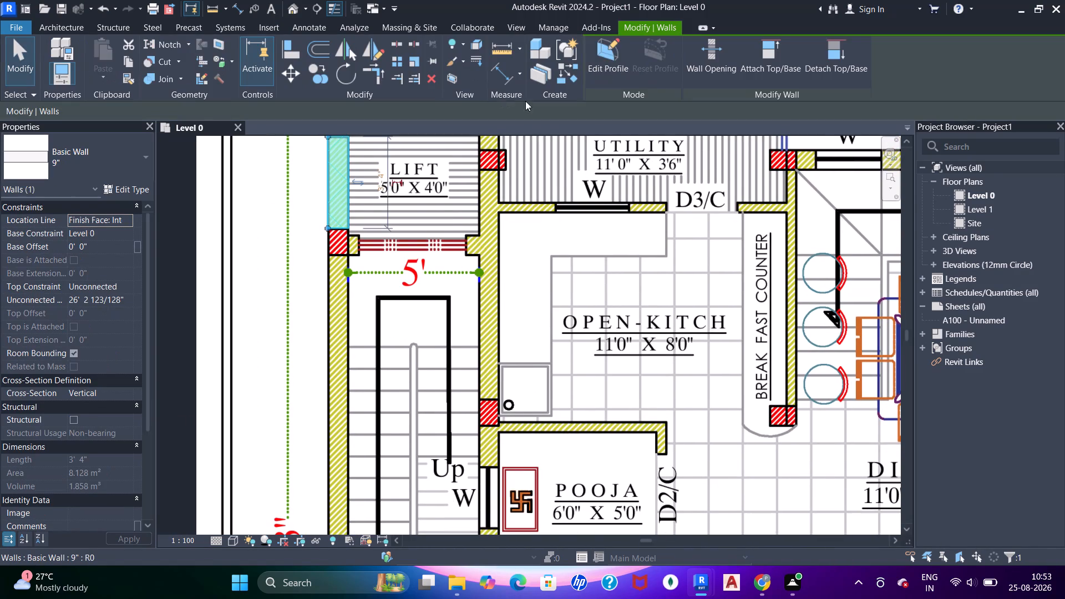
pyautogui.click(568, 70)
pyautogui.scroll(7, 334, 232)
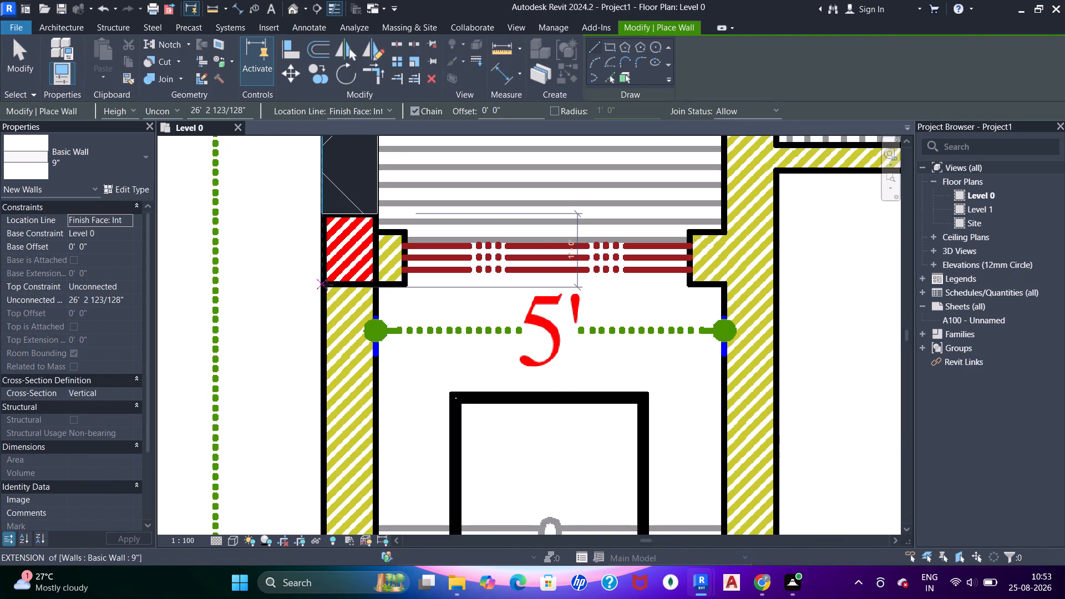
pyautogui.click(326, 285)
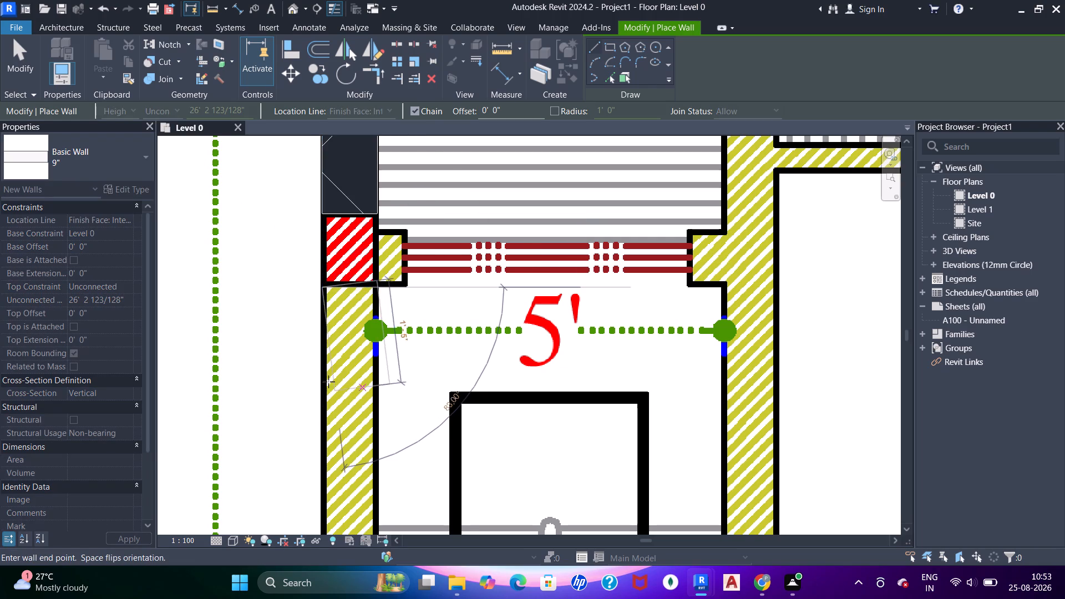
pyautogui.moveTo(327, 382); pyautogui.dragTo(323, 217, button='middle')
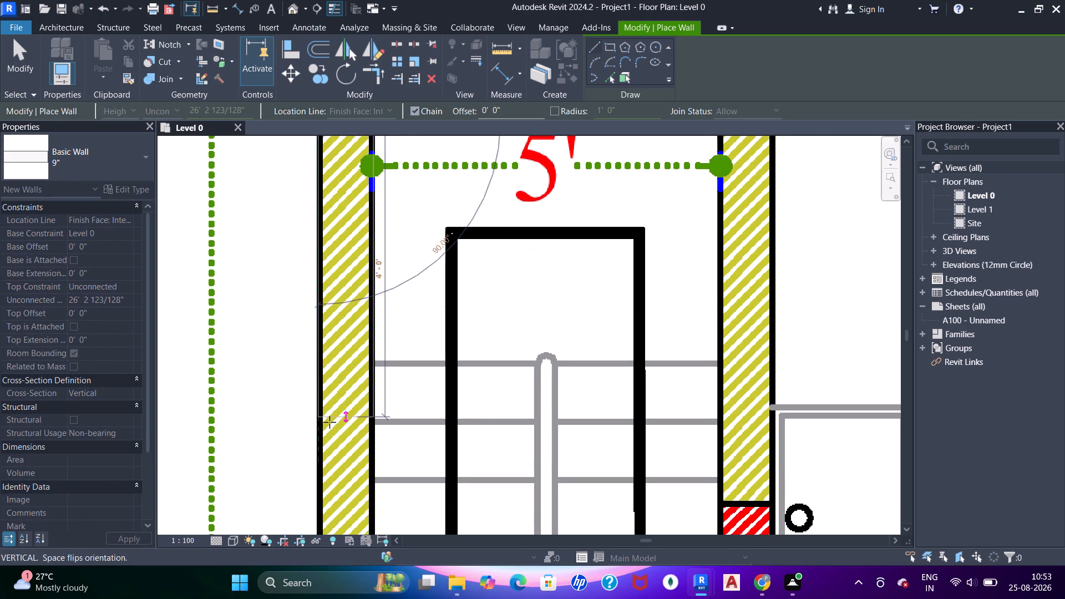
pyautogui.moveTo(327, 422); pyautogui.dragTo(325, 200, button='middle')
pyautogui.moveTo(316, 405); pyautogui.dragTo(313, 404, button='middle')
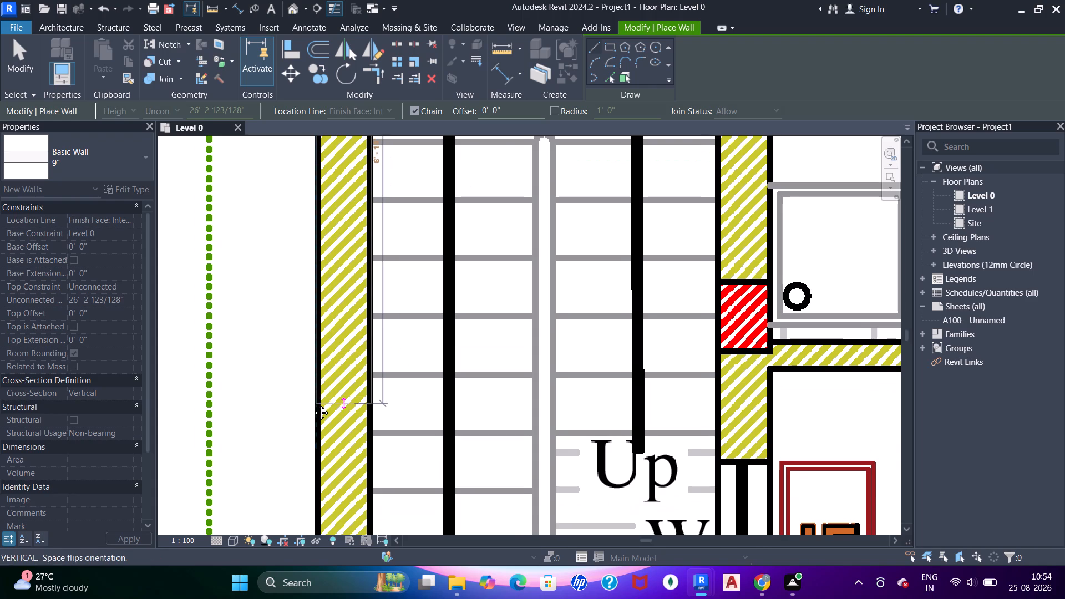
pyautogui.moveTo(313, 404); pyautogui.dragTo(303, 247, button='middle')
pyautogui.moveTo(297, 334); pyautogui.dragTo(298, 209, button='middle')
pyautogui.moveTo(317, 383); pyautogui.dragTo(327, 181, button='middle')
pyautogui.moveTo(321, 329); pyautogui.dragTo(321, 255, button='middle')
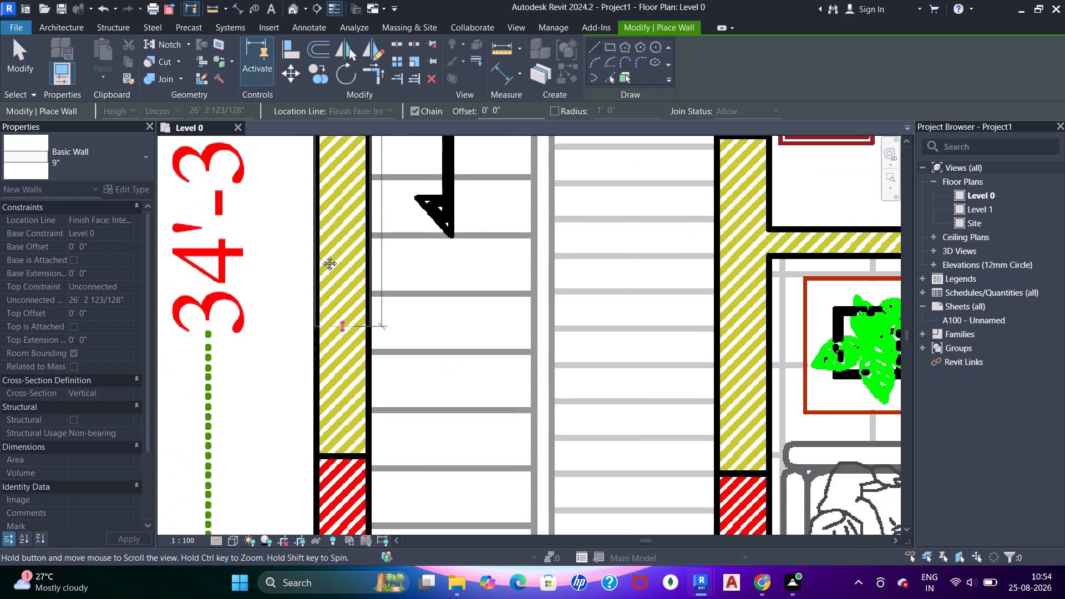
pyautogui.moveTo(321, 255); pyautogui.dragTo(321, 215, button='middle')
pyautogui.scroll(9, 310, 332)
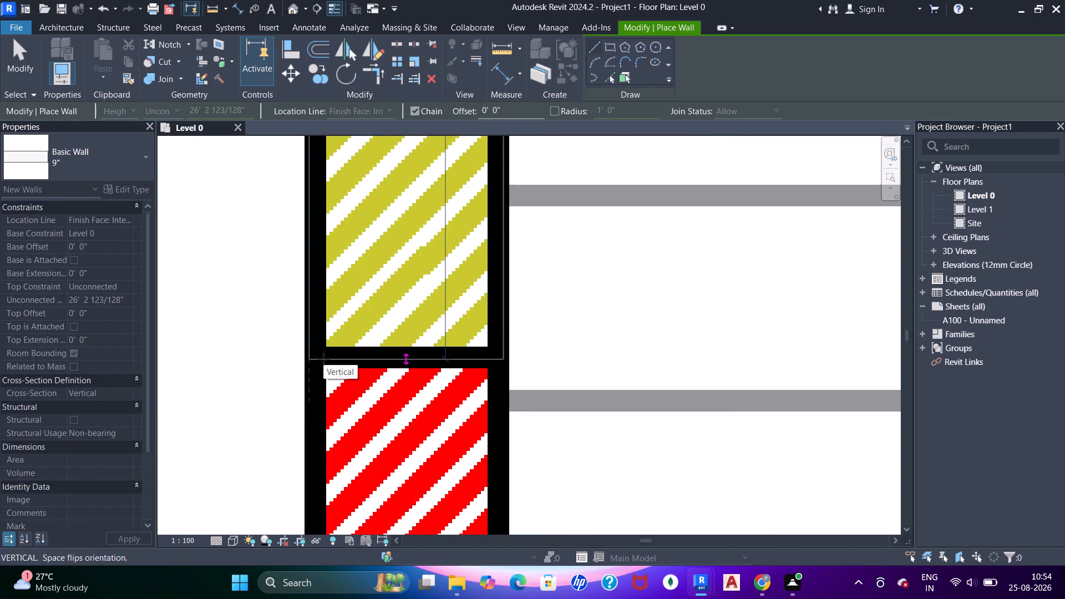
pyautogui.click(319, 361)
pyautogui.scroll(-6, 348, 353)
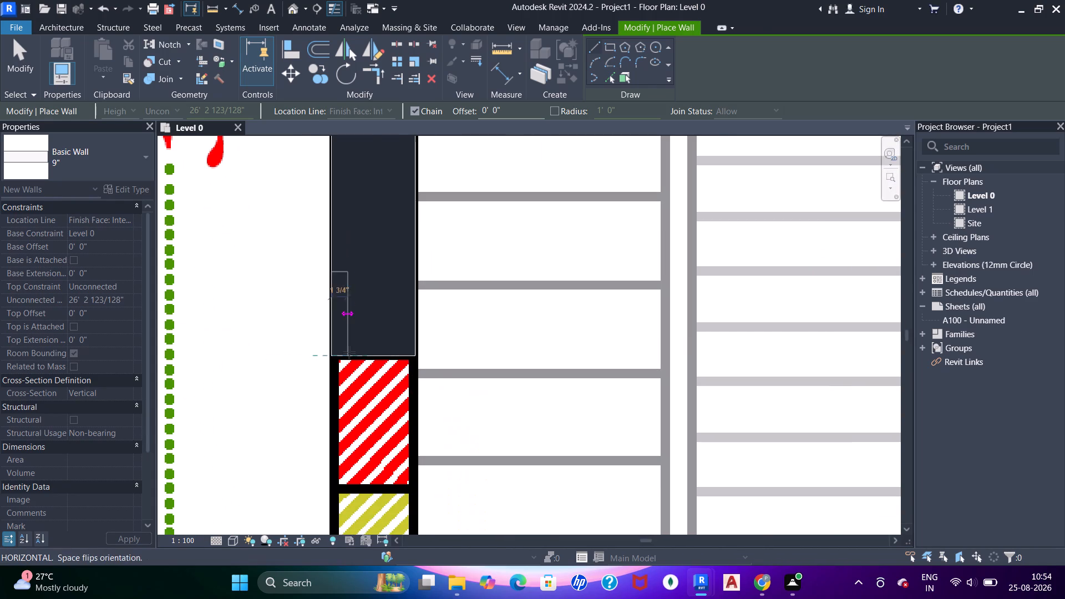
pyautogui.press('Escape')
pyautogui.press('Escape')
pyautogui.press('Escape')
pyautogui.scroll(-5, 352, 355)
pyautogui.press('Escape')
pyautogui.press('Escape')
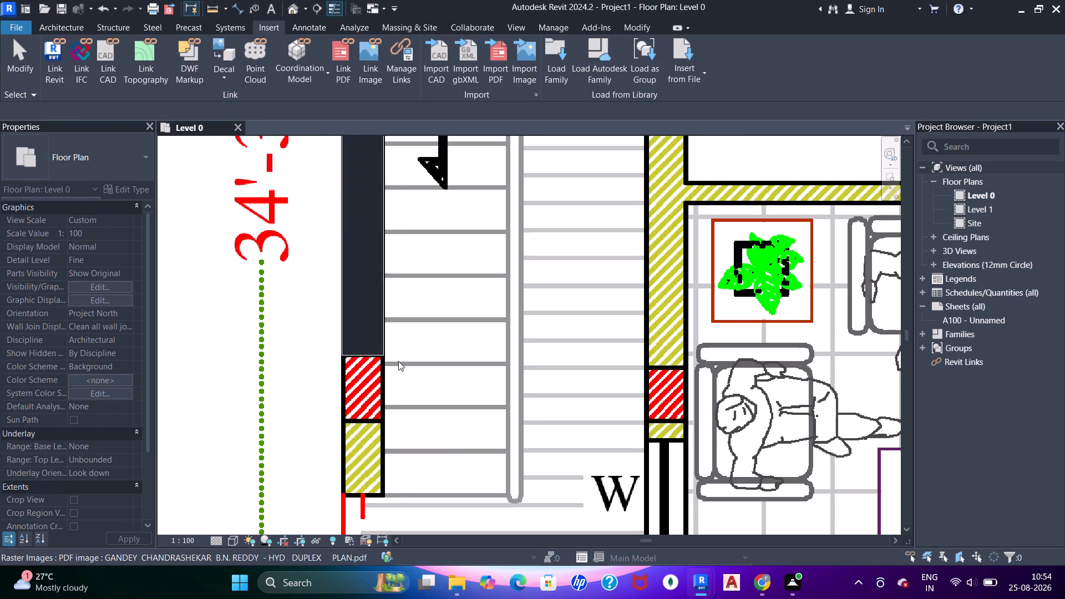
# Create a similar short 9" wall below the staircase's outer red column, tracing the hatched stub to its end.
pyautogui.click(372, 357)
pyautogui.click(570, 77)
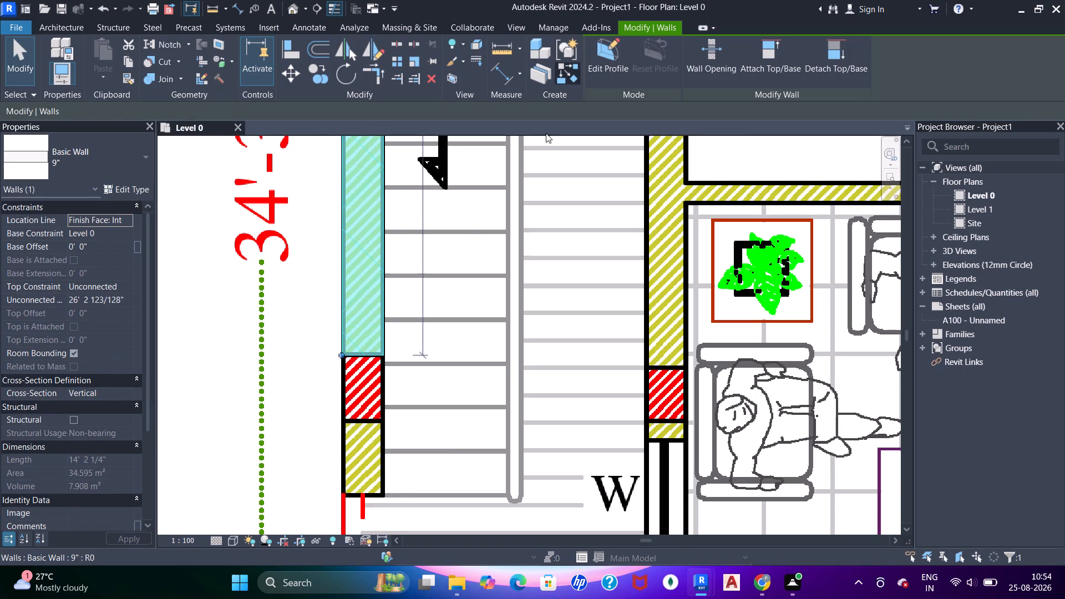
pyautogui.moveTo(361, 432); pyautogui.dragTo(377, 295, button='middle')
pyautogui.scroll(6, 368, 309)
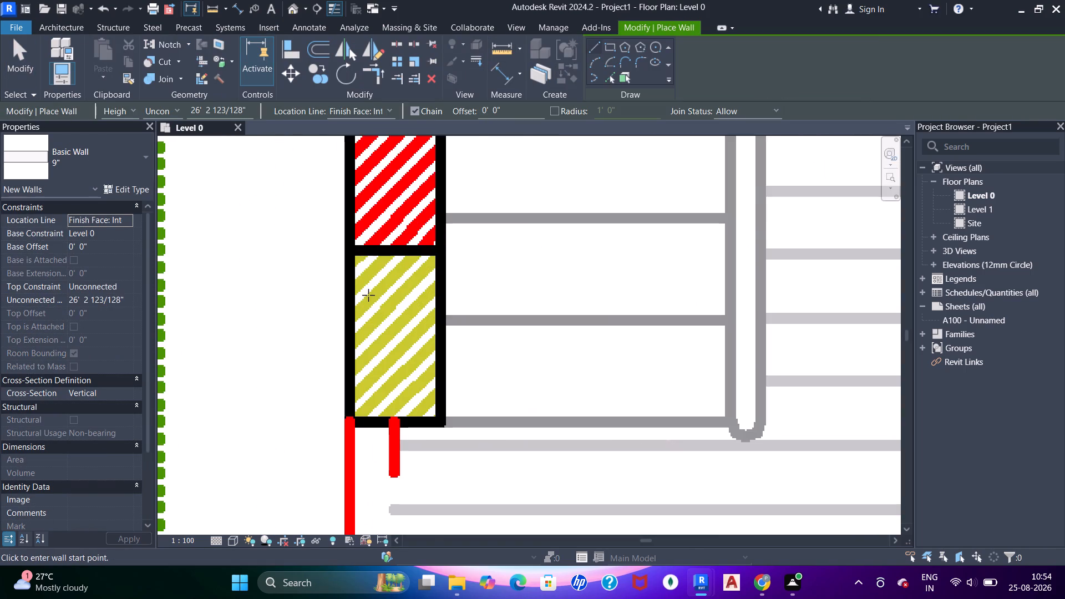
pyautogui.scroll(3, 326, 227)
pyautogui.click(362, 261)
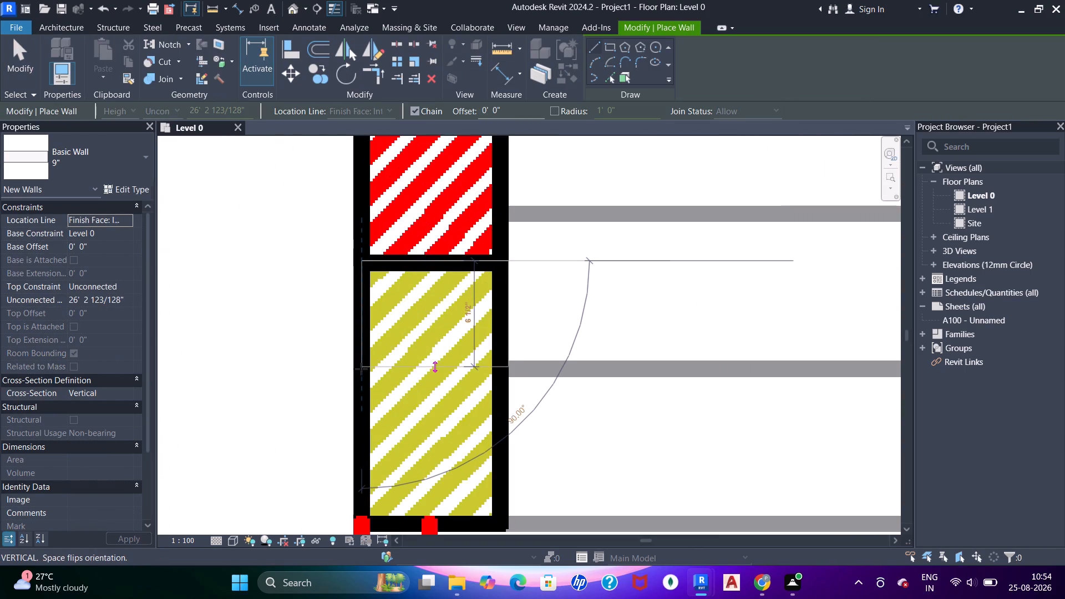
pyautogui.moveTo(362, 340); pyautogui.dragTo(366, 291, button='middle')
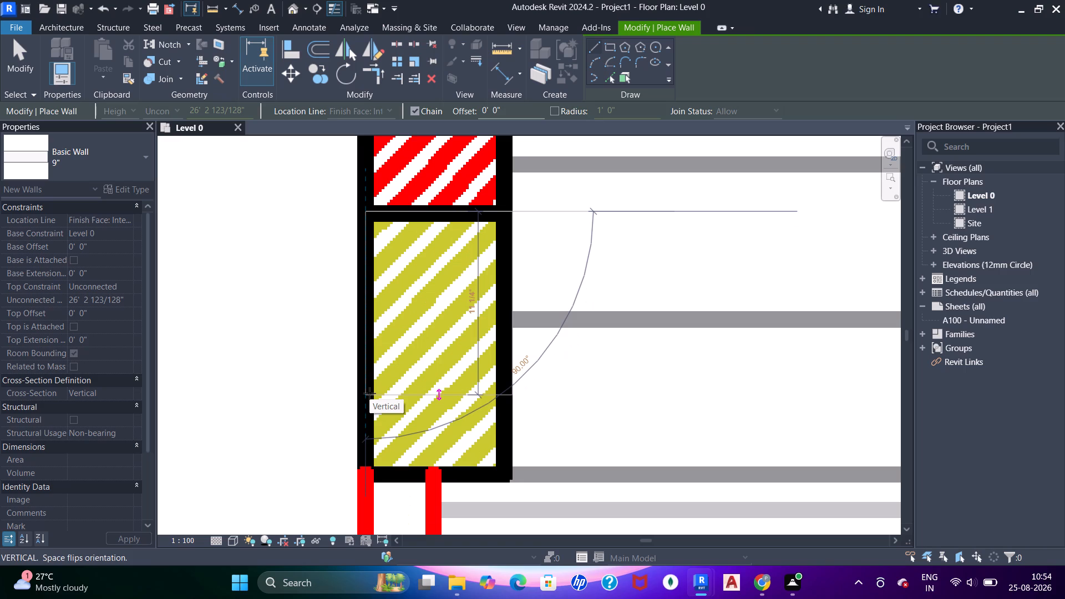
pyautogui.press('Escape')
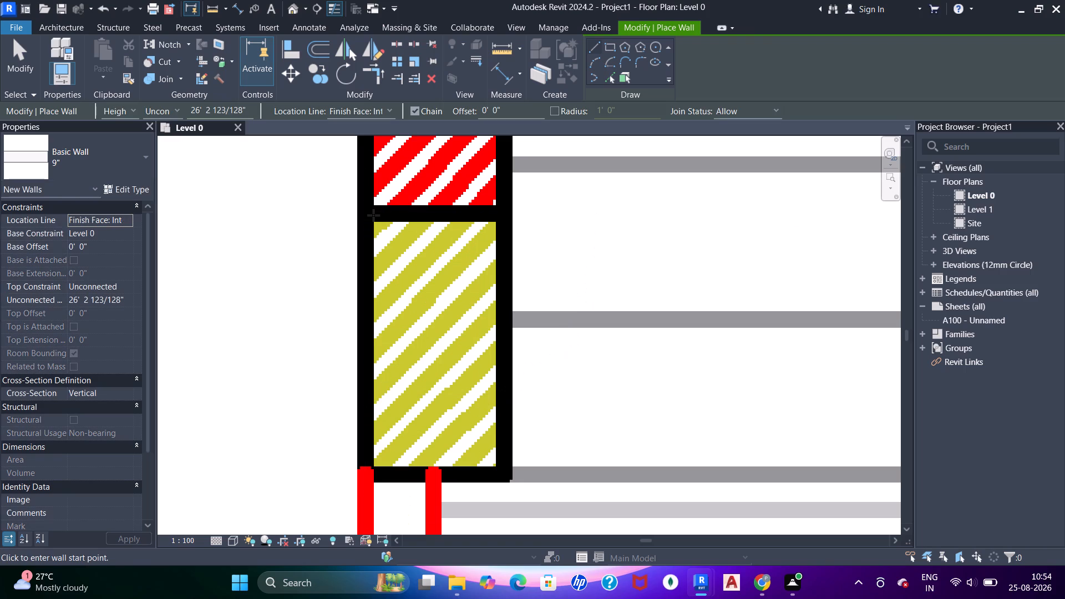
pyautogui.click(374, 219)
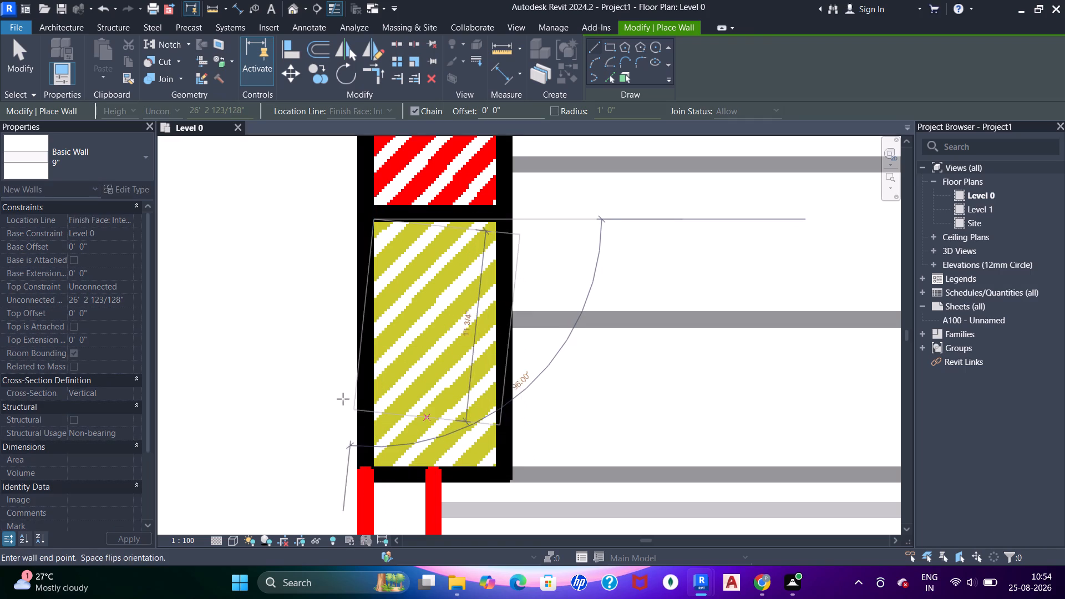
pyautogui.press('Escape')
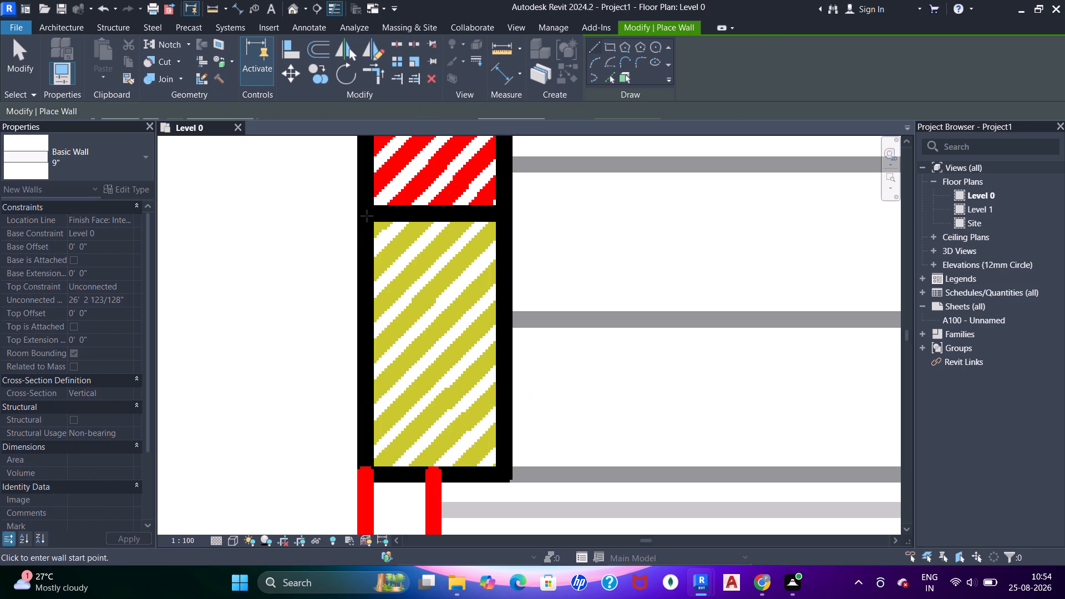
pyautogui.click(363, 216)
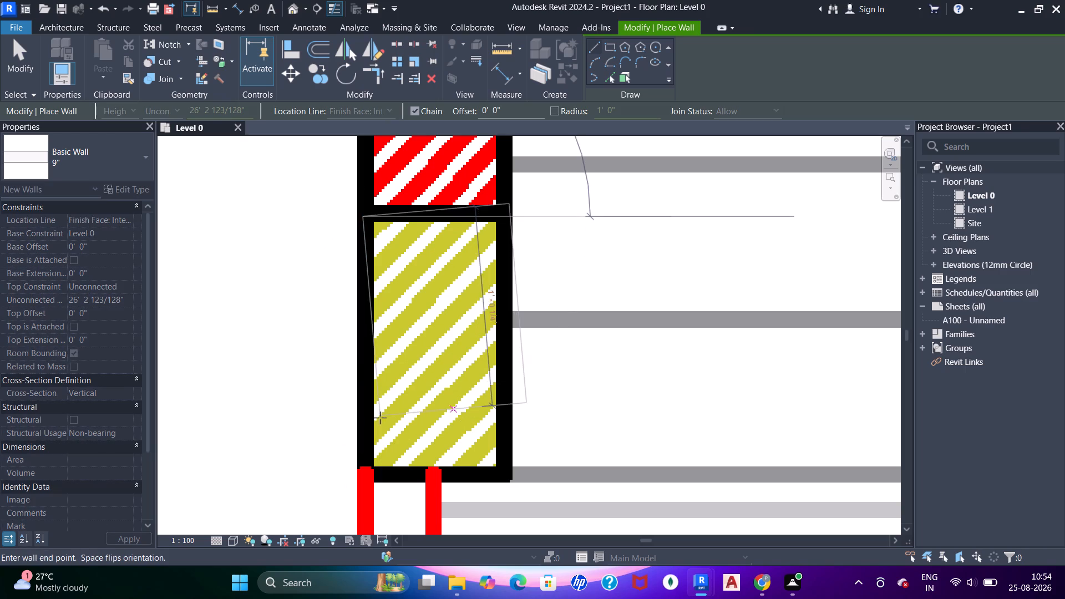
pyautogui.scroll(-3, 369, 419)
pyautogui.moveTo(369, 415); pyautogui.dragTo(364, 309, button='middle')
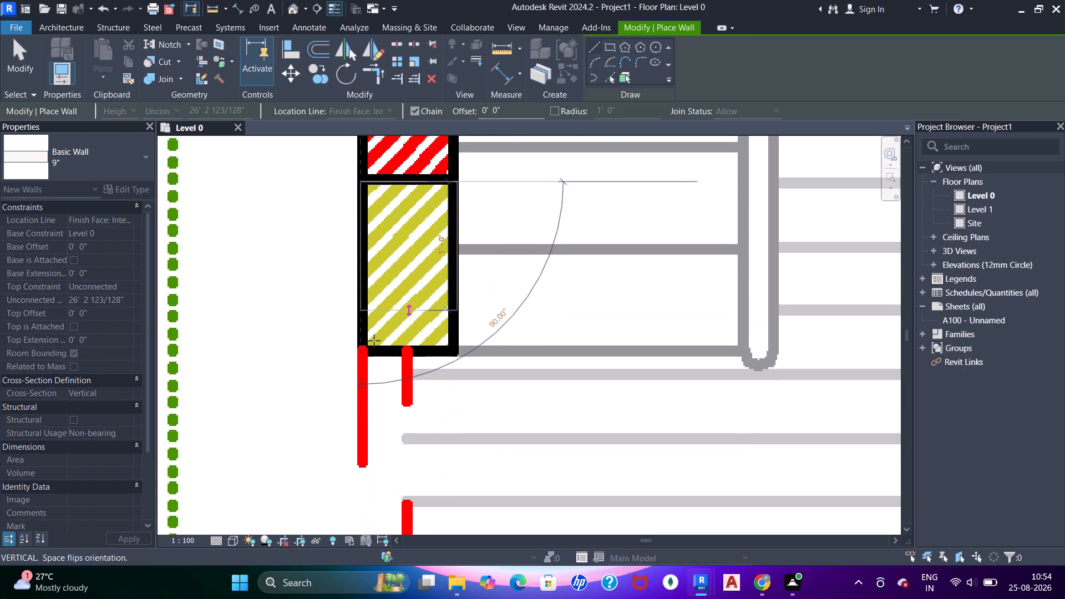
pyautogui.scroll(7, 374, 346)
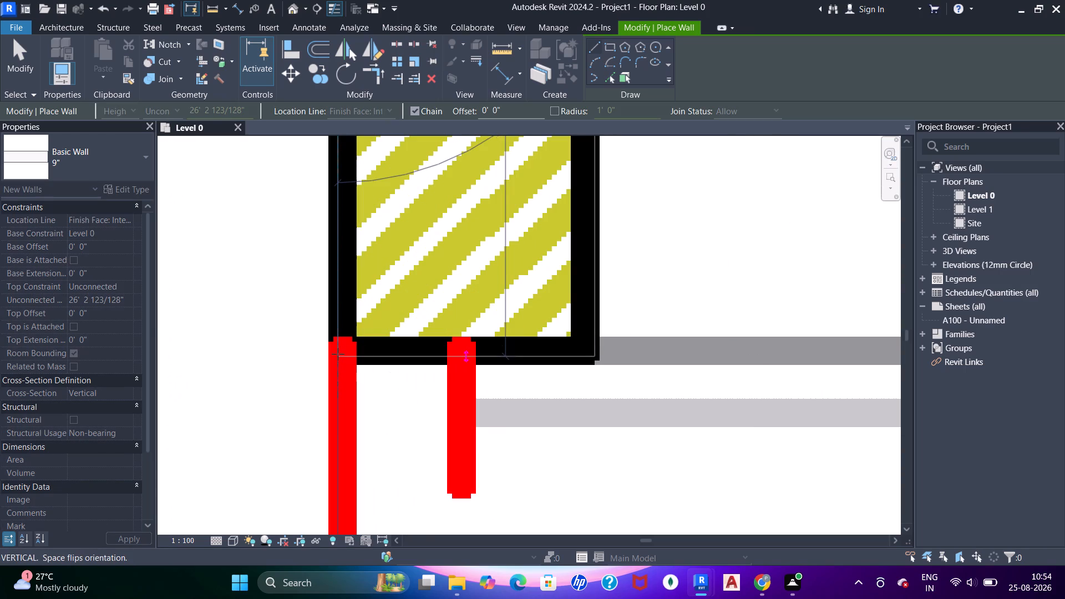
pyautogui.click(338, 354)
pyautogui.scroll(-12, 392, 323)
pyautogui.moveTo(404, 304); pyautogui.dragTo(393, 328, button='middle')
pyautogui.press('Escape')
pyautogui.press('Escape')
pyautogui.press('Escape')
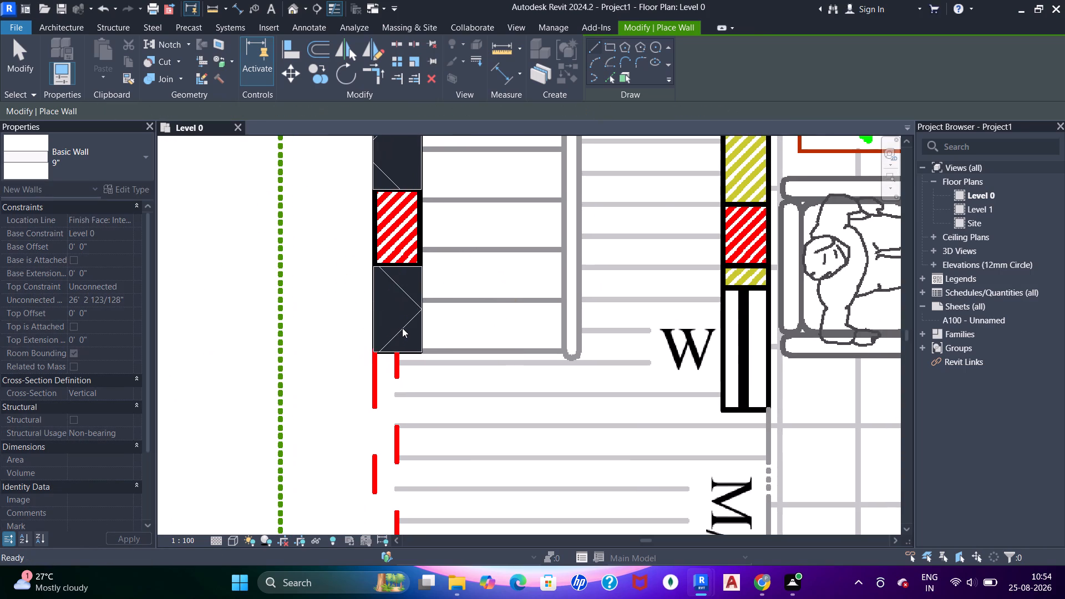
pyautogui.press('Escape')
pyautogui.press('Escape')
pyautogui.press('Escape')
# Draw a 9" wall along the hall's lower side, from the corner red column to the near edge of the D1/C opening.
pyautogui.scroll(-6, 447, 290)
pyautogui.moveTo(473, 337); pyautogui.dragTo(414, 247, button='middle')
pyautogui.press('Escape')
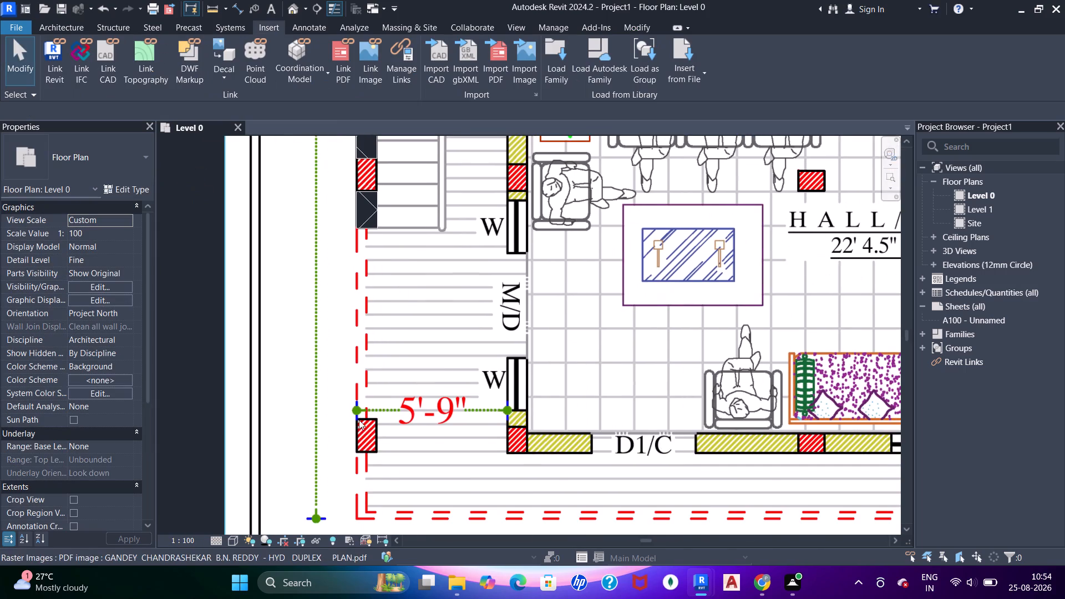
pyautogui.moveTo(358, 416); pyautogui.dragTo(318, 319, button='middle')
pyautogui.scroll(5, 551, 370)
pyautogui.scroll(4, 490, 368)
pyautogui.press('w')
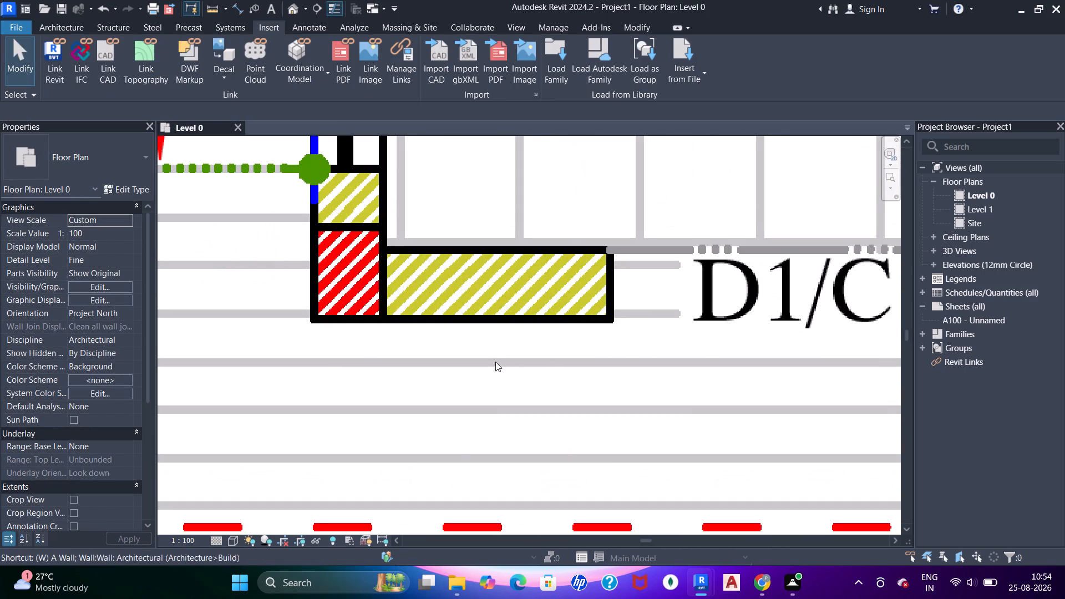
pyautogui.press('a')
pyautogui.scroll(5, 381, 316)
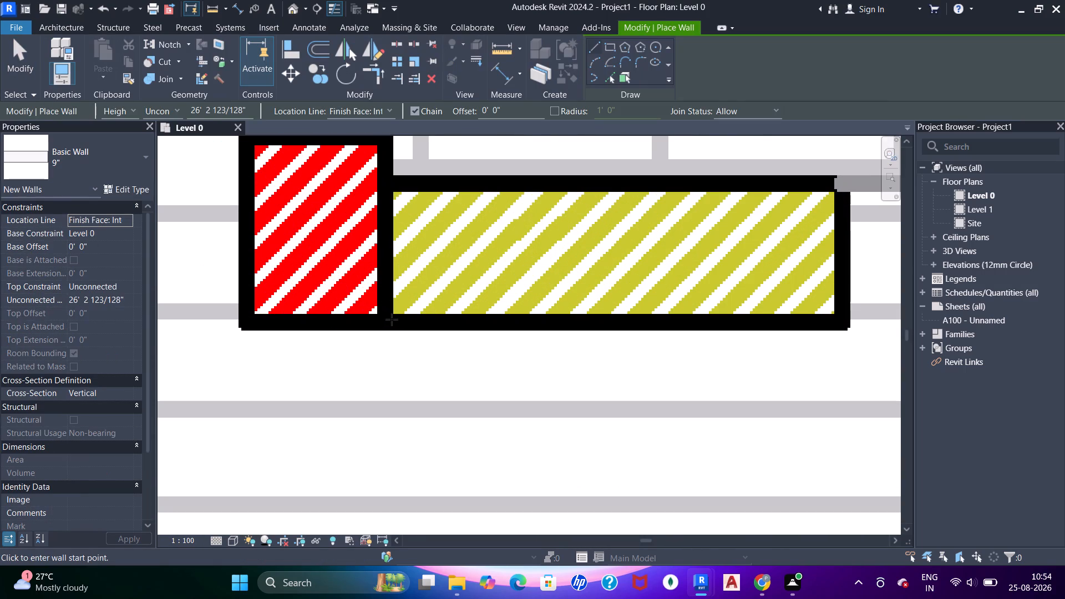
pyautogui.click(387, 321)
pyautogui.moveTo(595, 337); pyautogui.dragTo(444, 323, button='middle')
pyautogui.scroll(1, 444, 323)
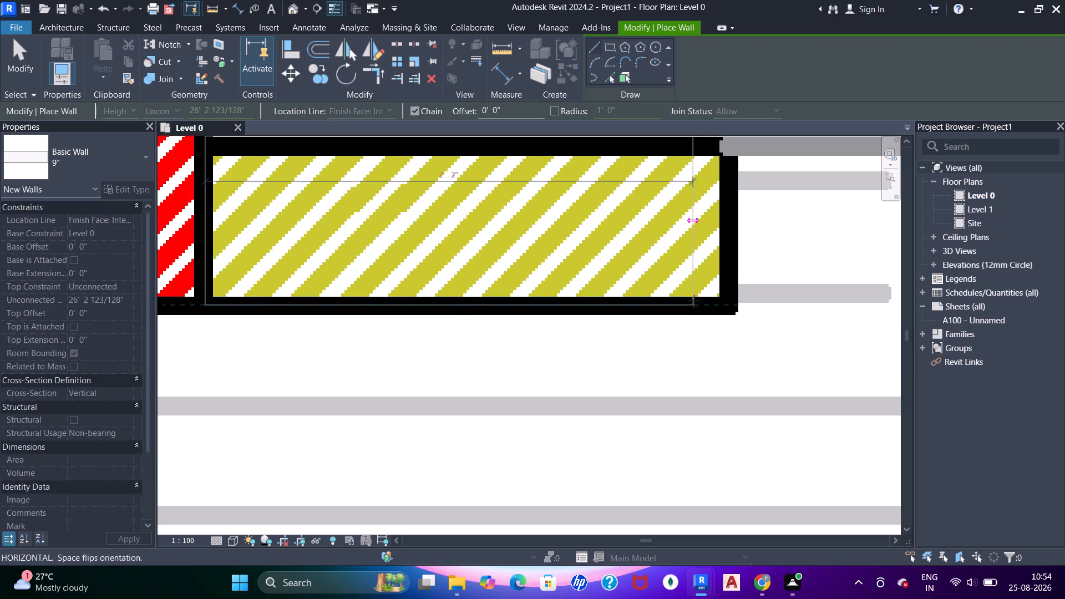
pyautogui.click(731, 302)
# Draw a 9" wall along the hall's lower side, from the far edge of the D1/C opening to the next red column.
pyautogui.scroll(-7, 727, 298)
pyautogui.moveTo(651, 315); pyautogui.dragTo(489, 370, button='middle')
pyautogui.scroll(-5, 535, 350)
pyautogui.moveTo(622, 334); pyautogui.dragTo(454, 338, button='middle')
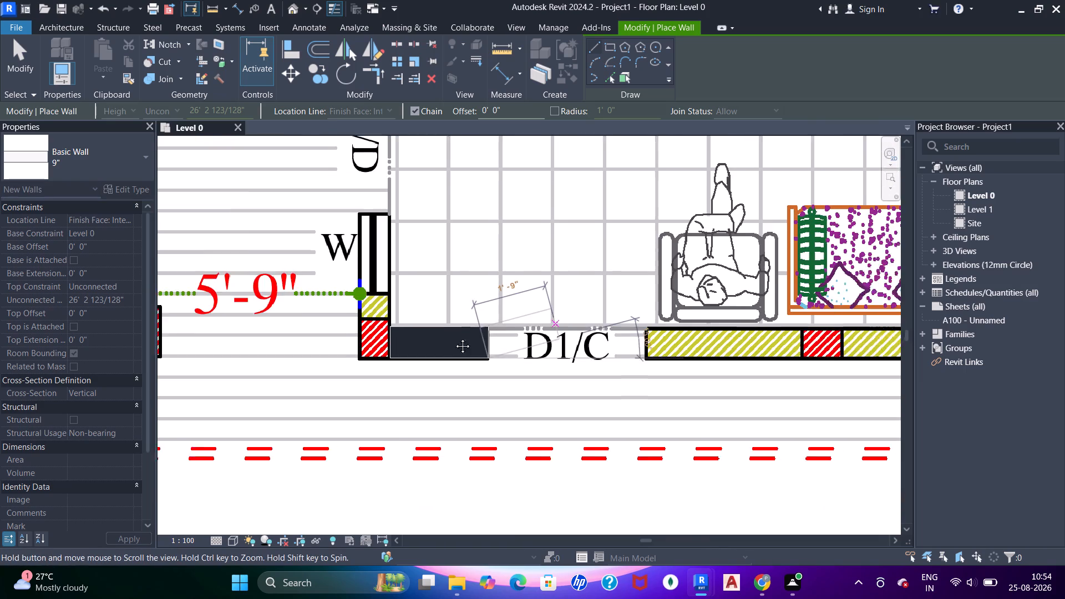
pyautogui.moveTo(454, 338); pyautogui.dragTo(409, 338, button='middle')
pyautogui.scroll(5, 512, 363)
pyautogui.press('Escape')
pyautogui.scroll(4, 479, 349)
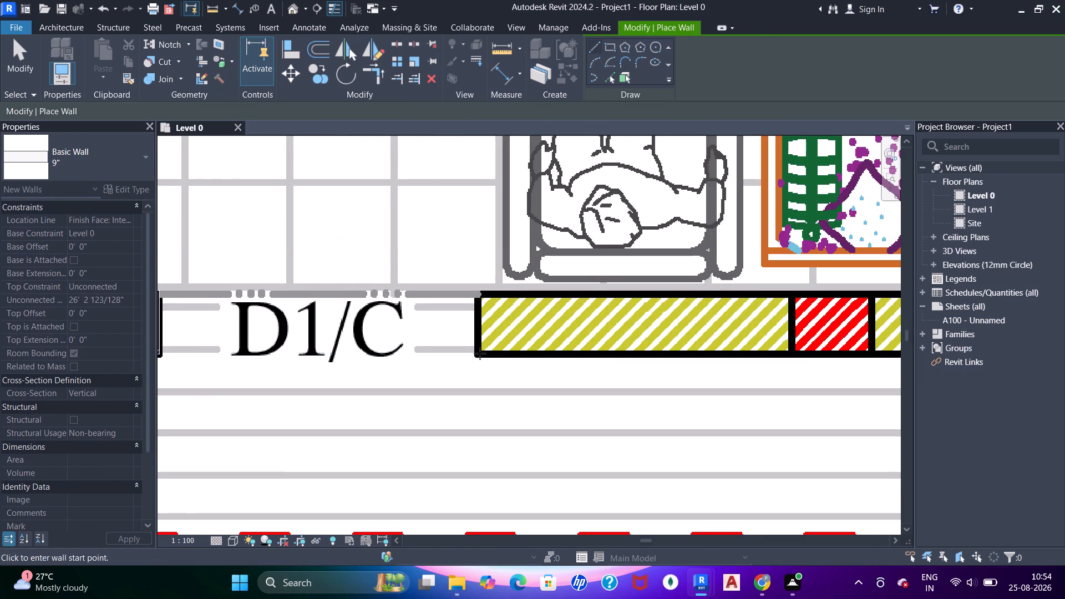
pyautogui.click(479, 357)
pyautogui.scroll(1, 654, 366)
pyautogui.moveTo(629, 368); pyautogui.dragTo(384, 369, button='middle')
pyautogui.moveTo(633, 374); pyautogui.dragTo(398, 372, button='middle')
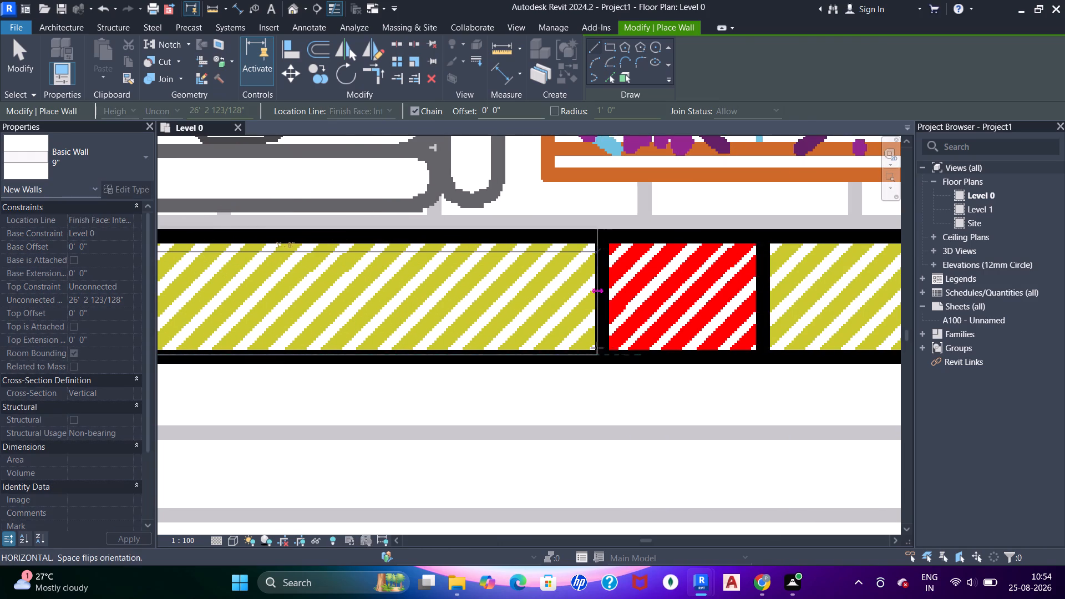
pyautogui.scroll(4, 597, 348)
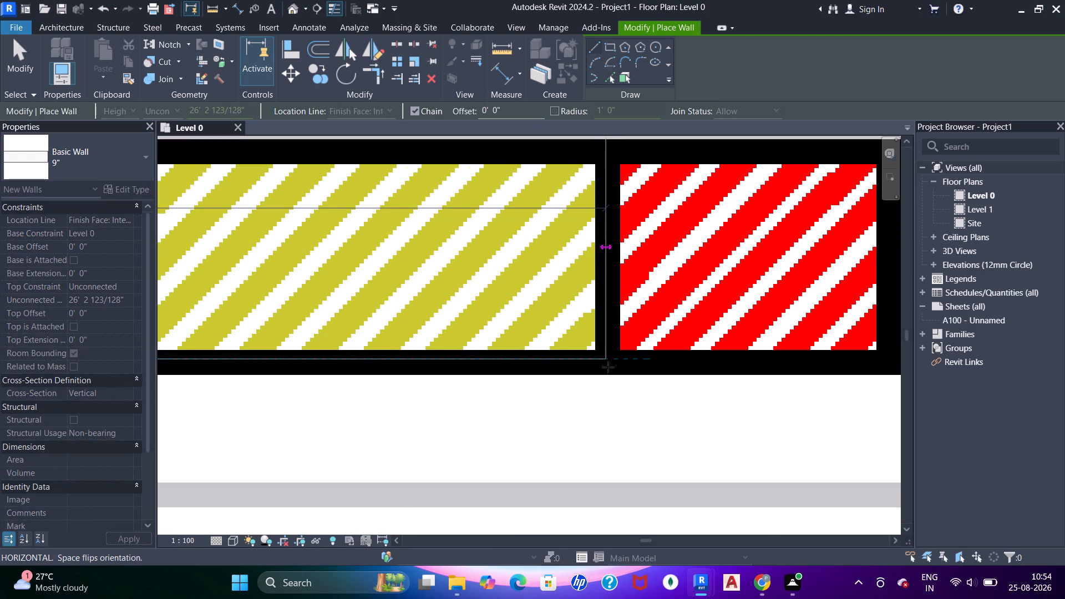
pyautogui.moveTo(610, 366); pyautogui.dragTo(596, 417, button='middle')
pyautogui.click(596, 417)
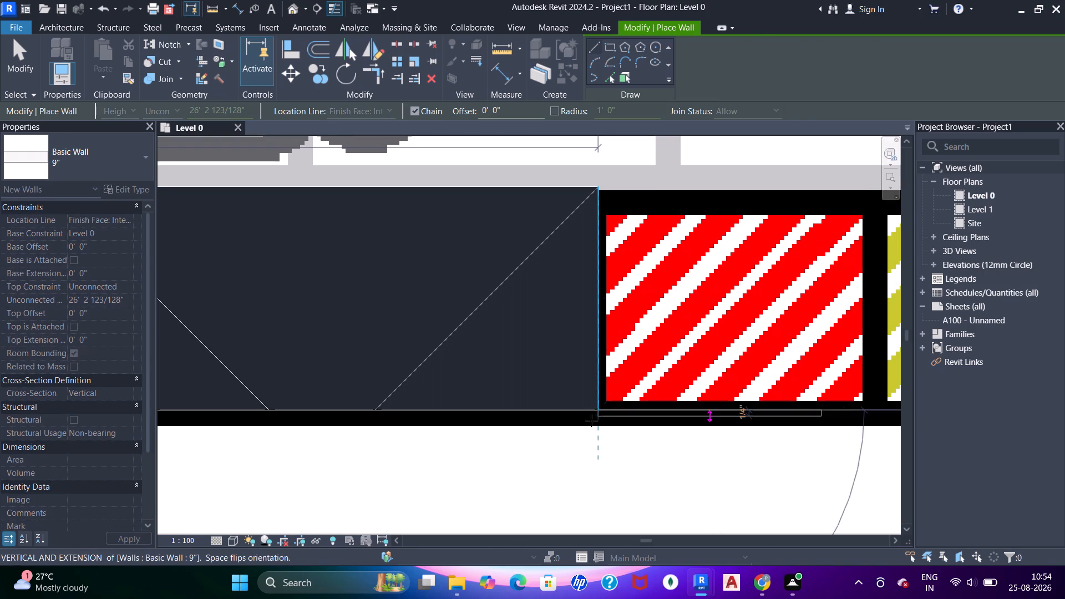
pyautogui.press('Escape')
pyautogui.press('Escape')
pyautogui.press('Escape')
pyautogui.press('Escape')
pyautogui.press('Escape')
pyautogui.press('Escape')
pyautogui.press('Escape')
pyautogui.press('Escape')
pyautogui.press('Escape')
pyautogui.press('Escape')
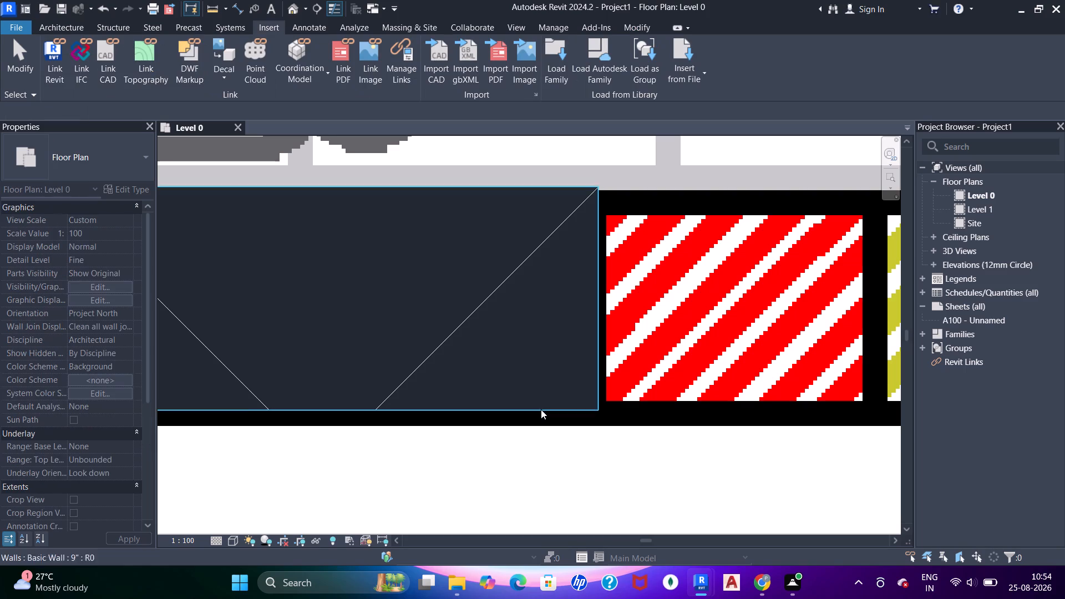
# Nudge the 9" wall between the D1/C opening and the red column three increments downward toward the plan's outer wall line.
pyautogui.click(541, 409)
pyautogui.press('Down')
pyautogui.press('Down')
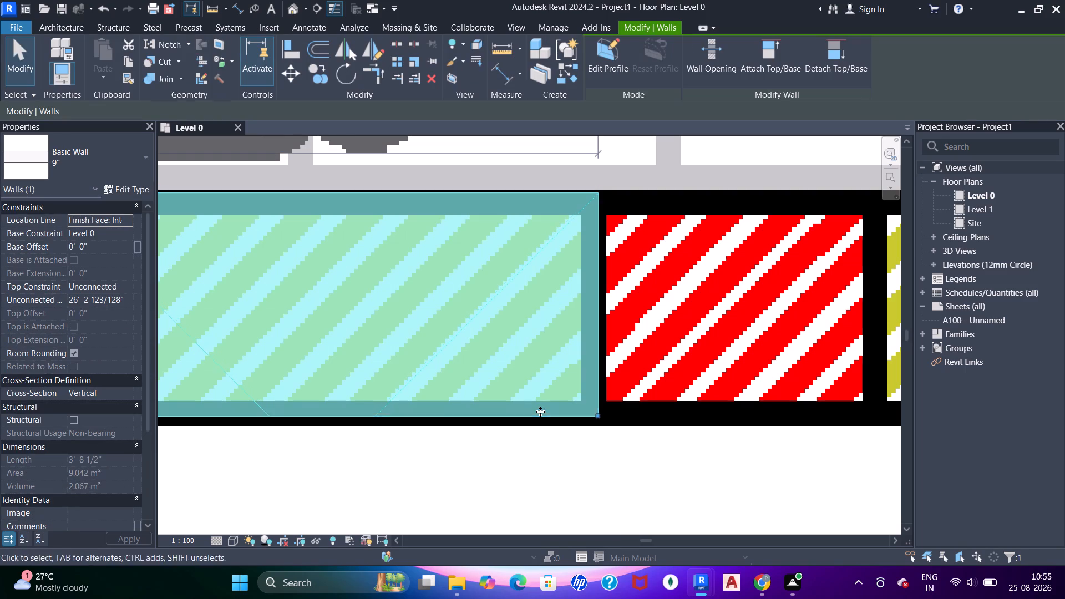
pyautogui.press('Down')
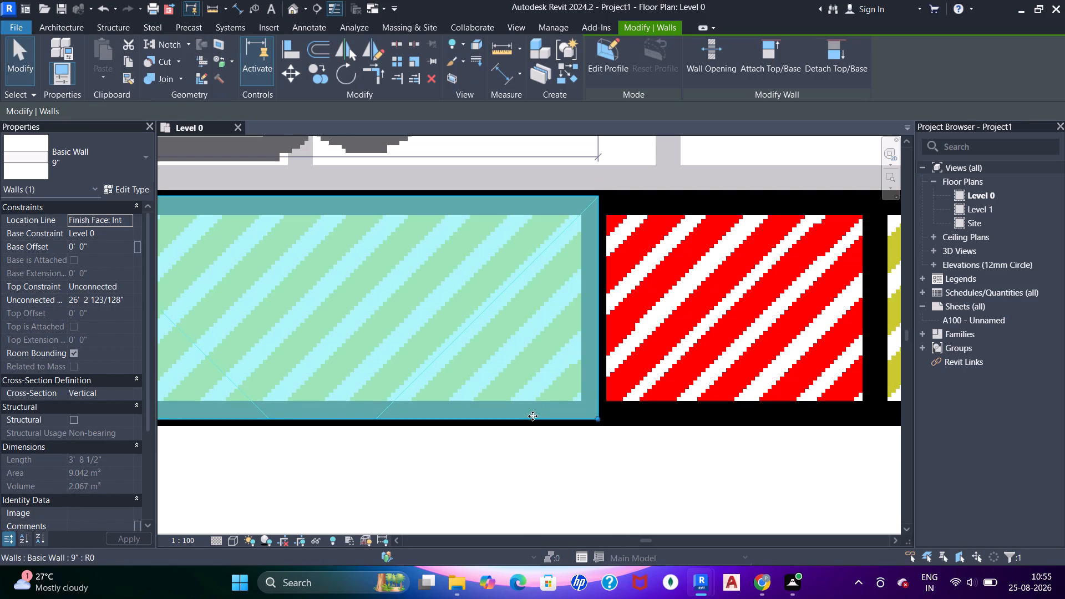
pyautogui.scroll(-7, 557, 378)
pyautogui.moveTo(457, 379); pyautogui.dragTo(531, 354, button='middle')
pyautogui.press('Escape')
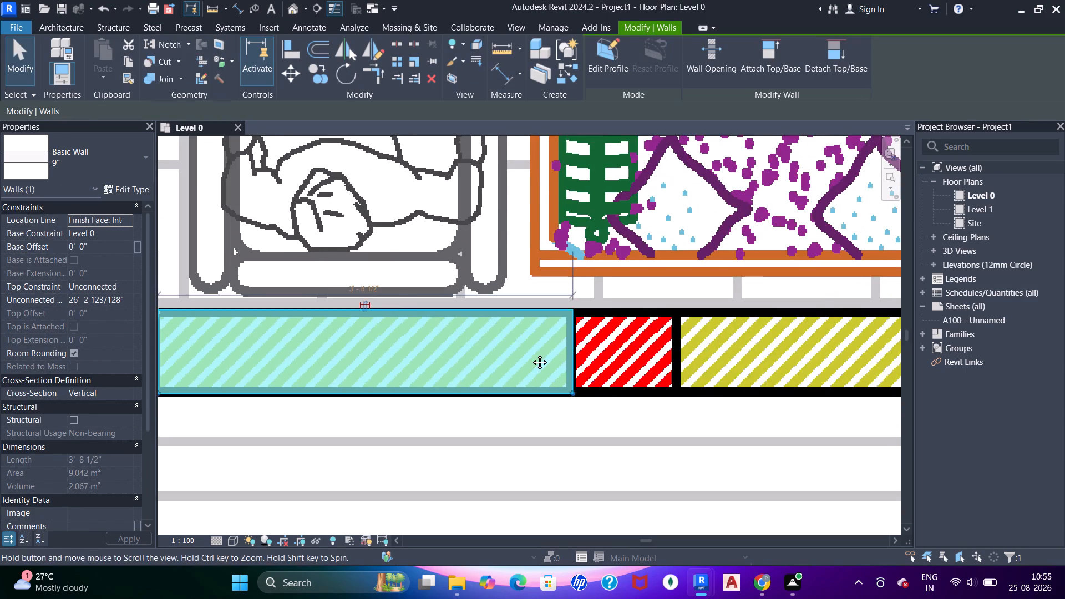
pyautogui.press('Escape')
# Create a similar 9" wall about 2'-5" long, from the red column's far side to the near edge of the W window.
pyautogui.scroll(3, 255, 333)
pyautogui.scroll(-5, 368, 280)
pyautogui.moveTo(581, 247); pyautogui.dragTo(452, 297, button='middle')
pyautogui.scroll(6, 450, 318)
pyautogui.click(503, 323)
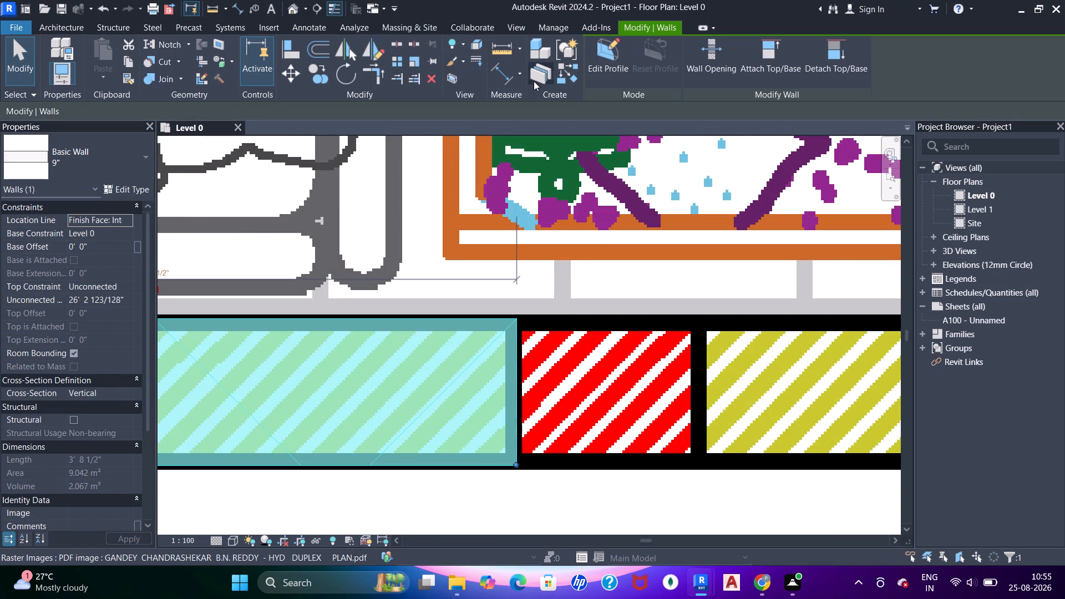
pyautogui.click(571, 74)
pyautogui.moveTo(696, 379); pyautogui.dragTo(511, 328, button='middle')
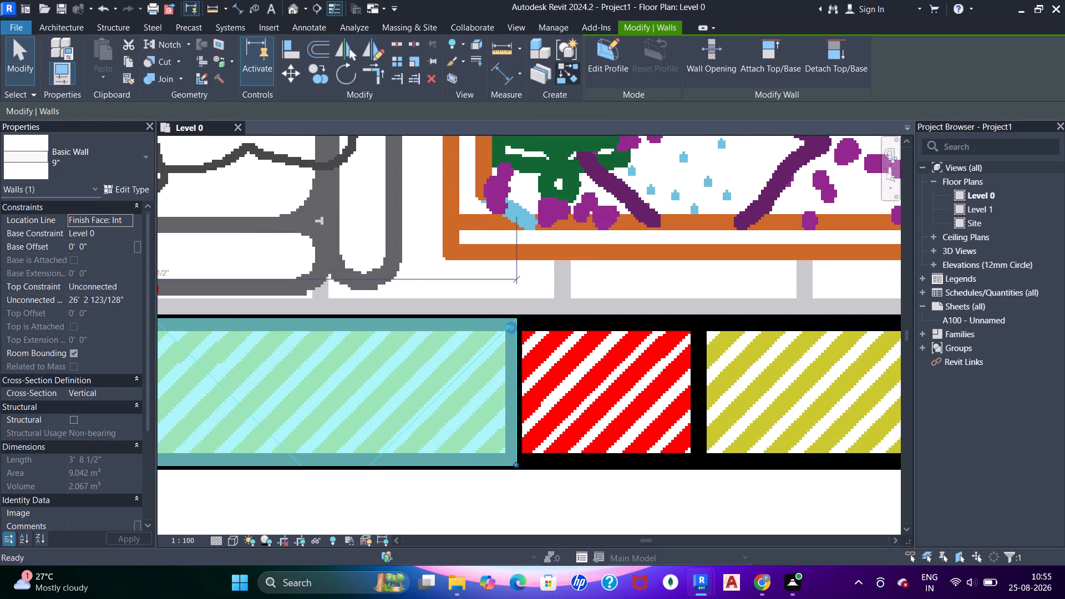
pyautogui.moveTo(663, 441); pyautogui.dragTo(534, 410, button='middle')
pyautogui.scroll(5, 502, 390)
pyautogui.moveTo(342, 400); pyautogui.dragTo(447, 475, button='middle')
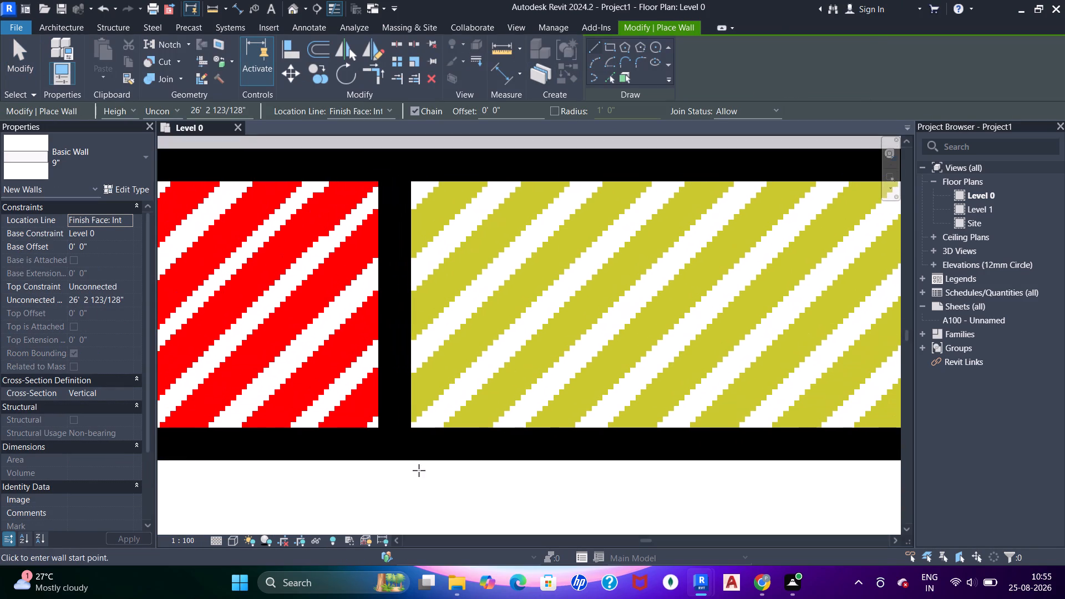
pyautogui.click(393, 443)
pyautogui.scroll(-5, 617, 440)
pyautogui.moveTo(660, 429); pyautogui.dragTo(383, 436, button='middle')
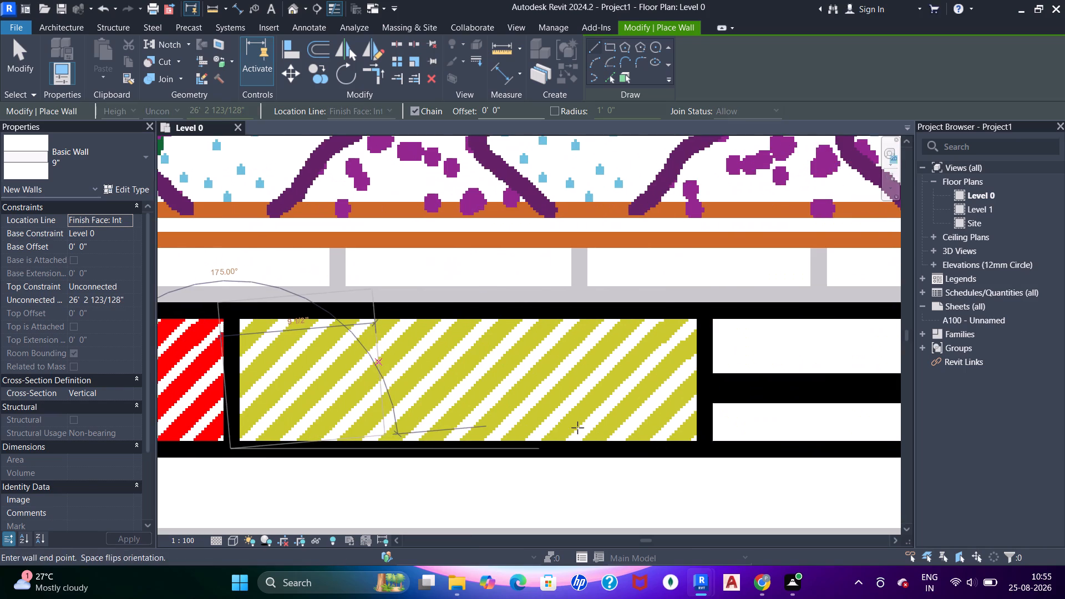
pyautogui.moveTo(526, 435); pyautogui.dragTo(473, 426, button='middle')
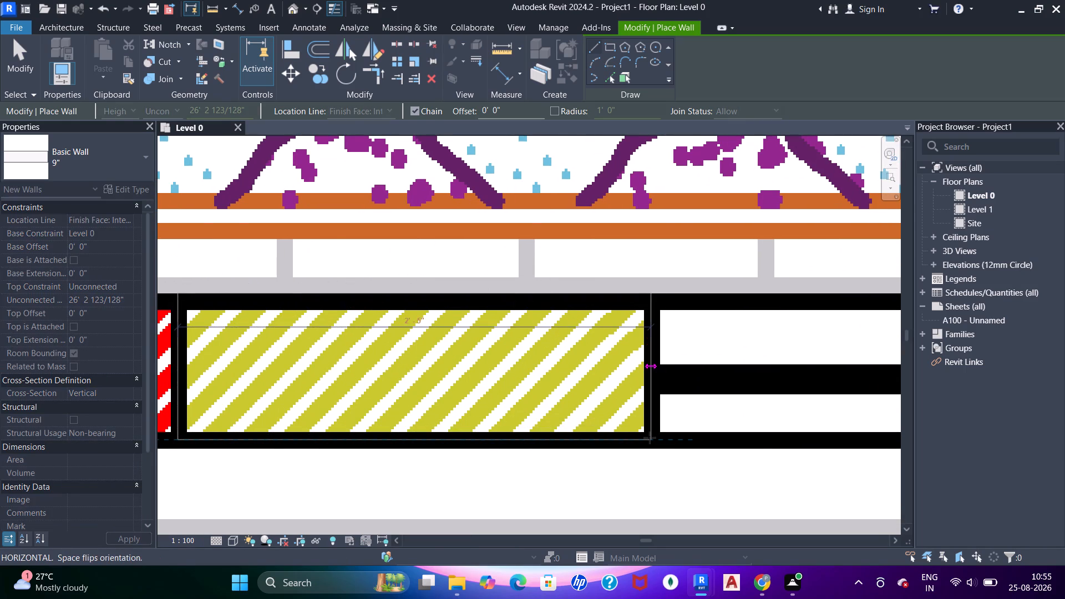
pyautogui.click(650, 438)
pyautogui.scroll(-7, 650, 436)
pyautogui.moveTo(650, 430); pyautogui.dragTo(471, 418, button='middle')
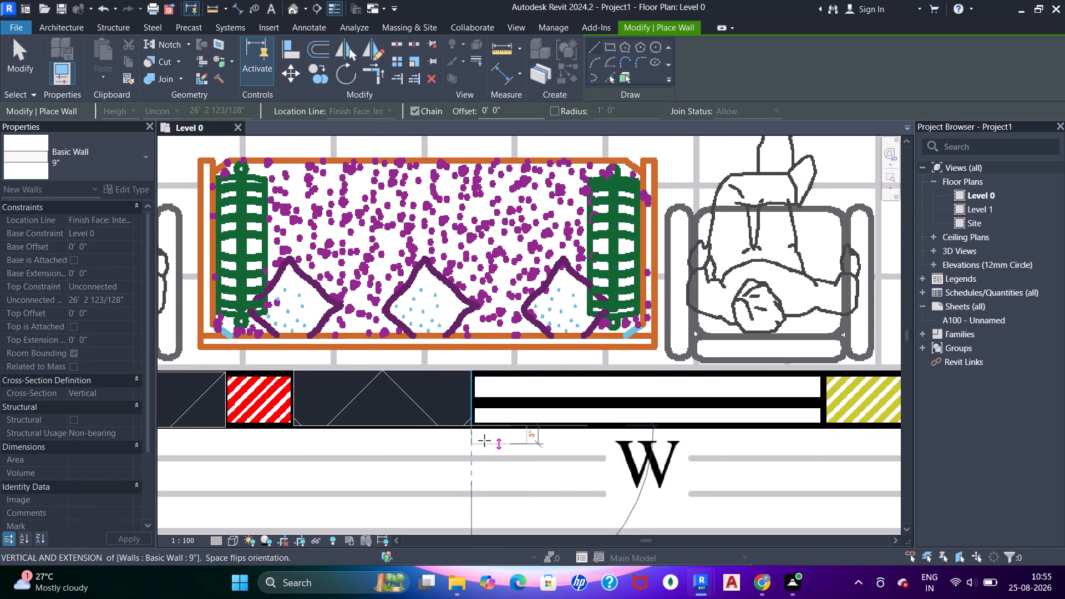
pyautogui.press('Escape')
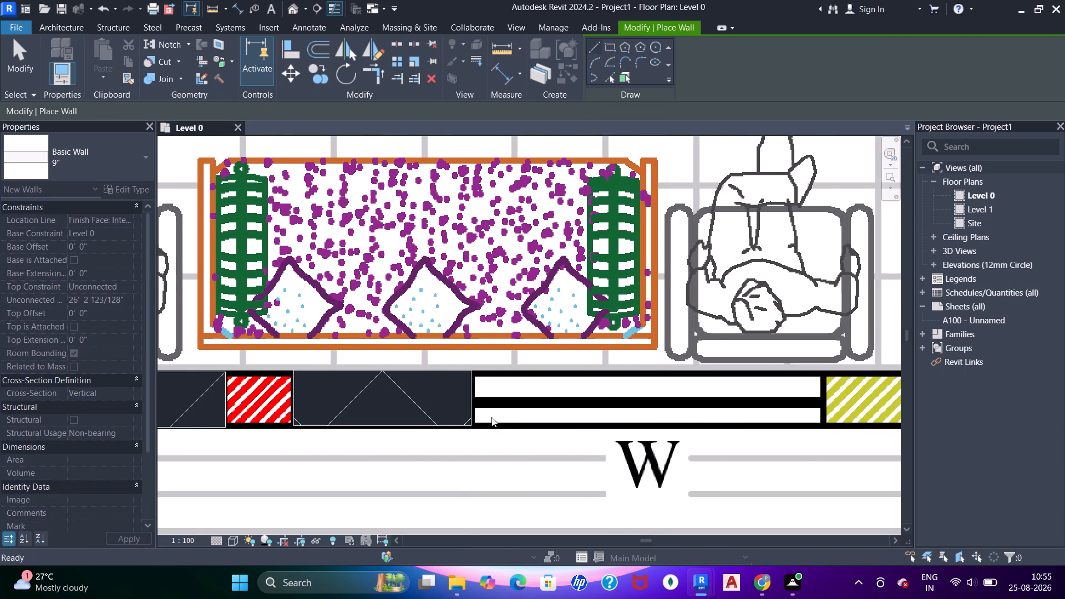
pyautogui.press('Escape')
pyautogui.press('Escape')
pyautogui.press('Escape')
pyautogui.press('Escape')
pyautogui.press('Escape')
pyautogui.press('Escape')
pyautogui.press('Escape')
# Stretch the new wall's end past the W window to the next red column, making it about 10'-5" long.
pyautogui.click(474, 395)
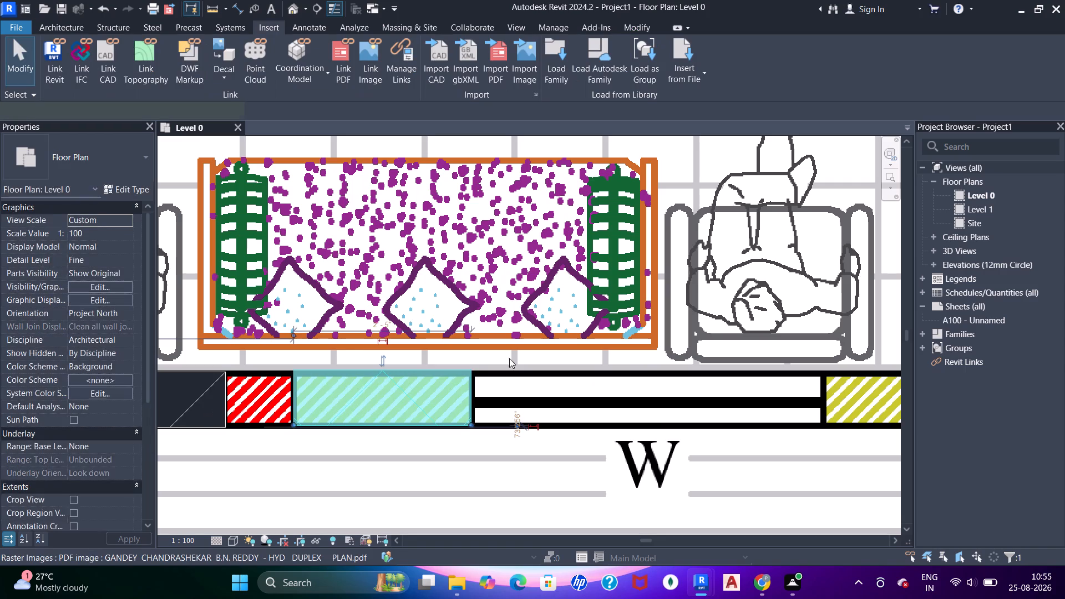
pyautogui.scroll(2, 469, 434)
pyautogui.scroll(-2, 486, 421)
pyautogui.moveTo(478, 423); pyautogui.dragTo(417, 429, button='middle')
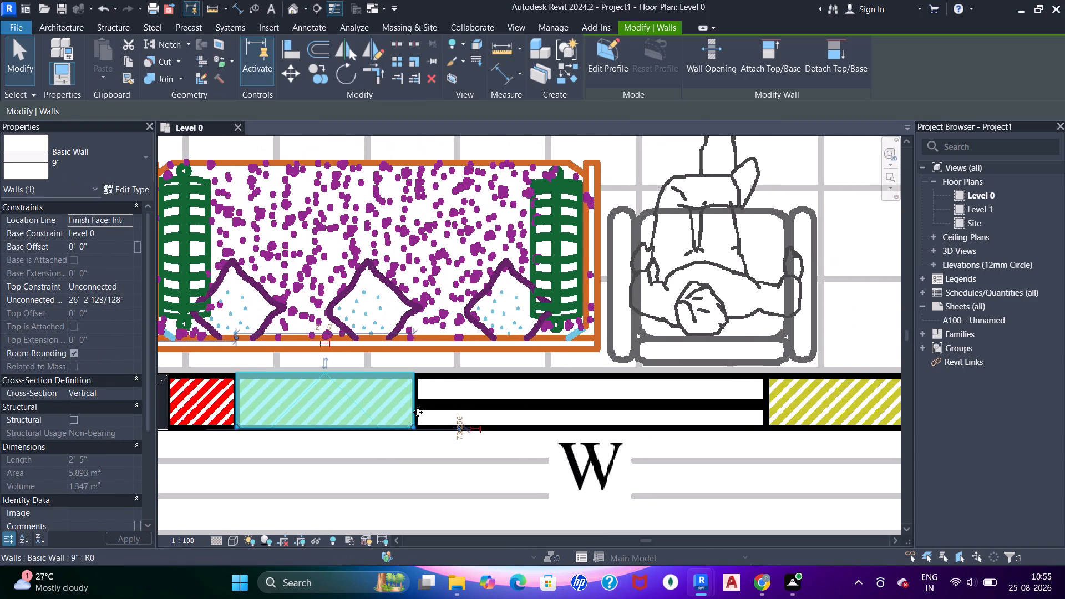
pyautogui.moveTo(415, 427); pyautogui.dragTo(744, 440)
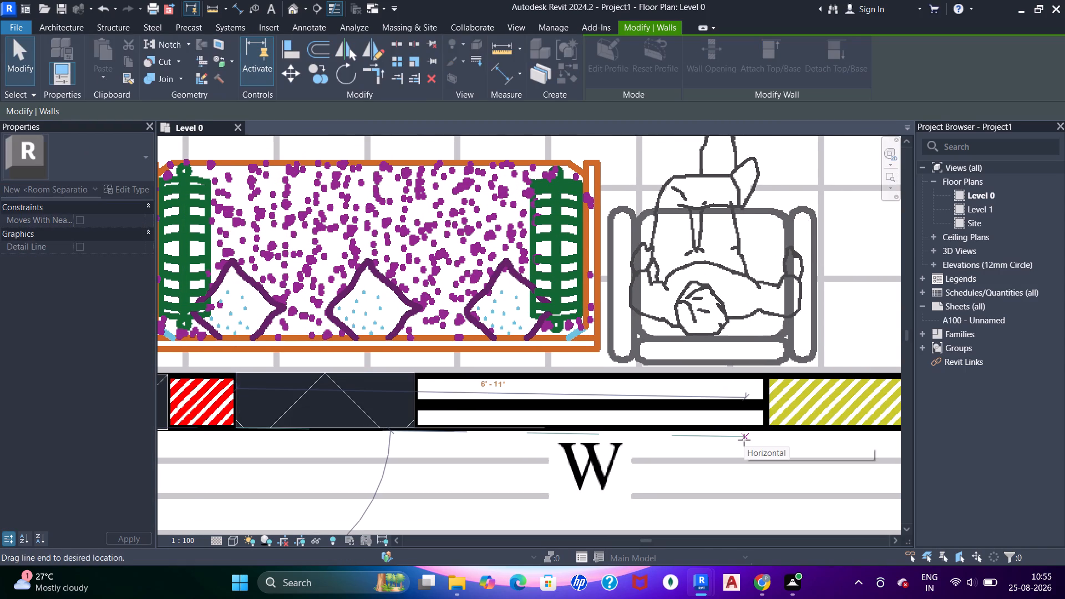
pyautogui.moveTo(744, 440); pyautogui.dragTo(823, 414)
pyautogui.moveTo(812, 423); pyautogui.dragTo(598, 444, button='middle')
pyautogui.scroll(2, 626, 424)
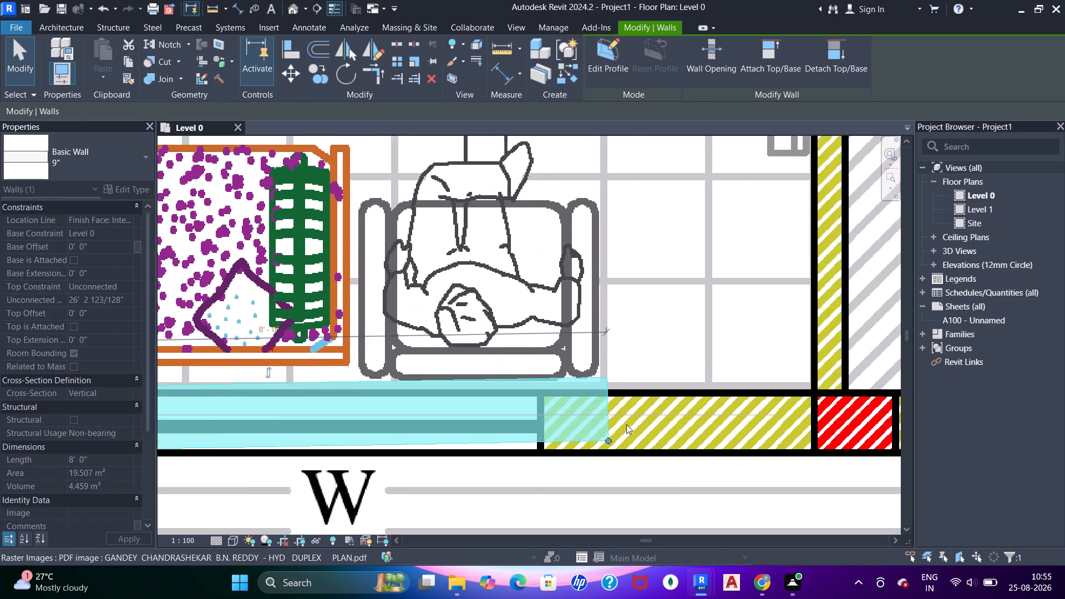
pyautogui.moveTo(605, 444); pyautogui.dragTo(834, 444)
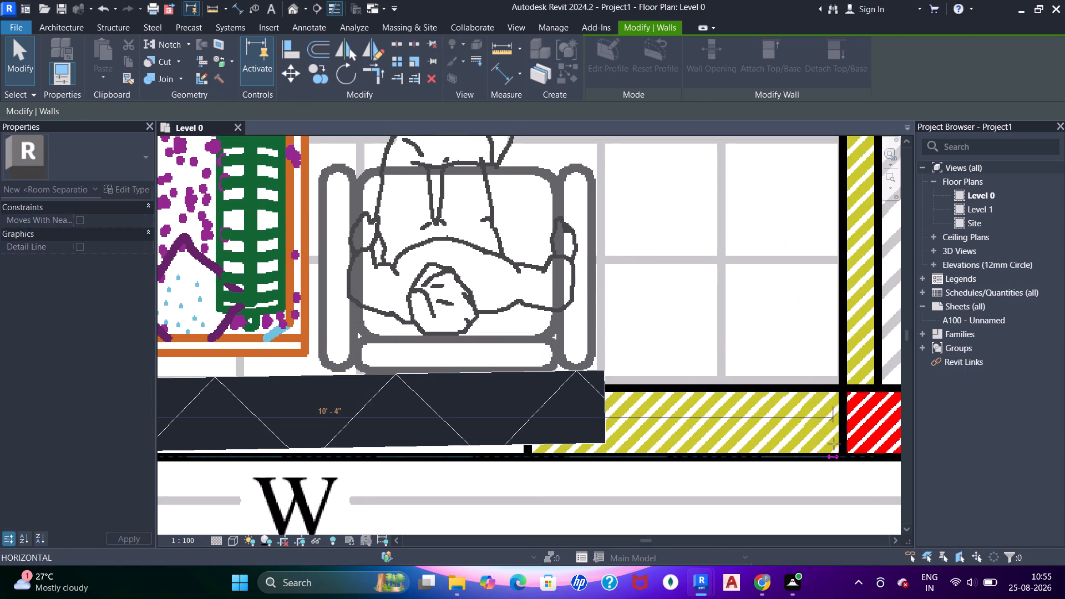
pyautogui.moveTo(834, 444); pyautogui.dragTo(842, 449)
pyautogui.scroll(-3, 778, 458)
pyautogui.moveTo(614, 446); pyautogui.dragTo(733, 434, button='middle')
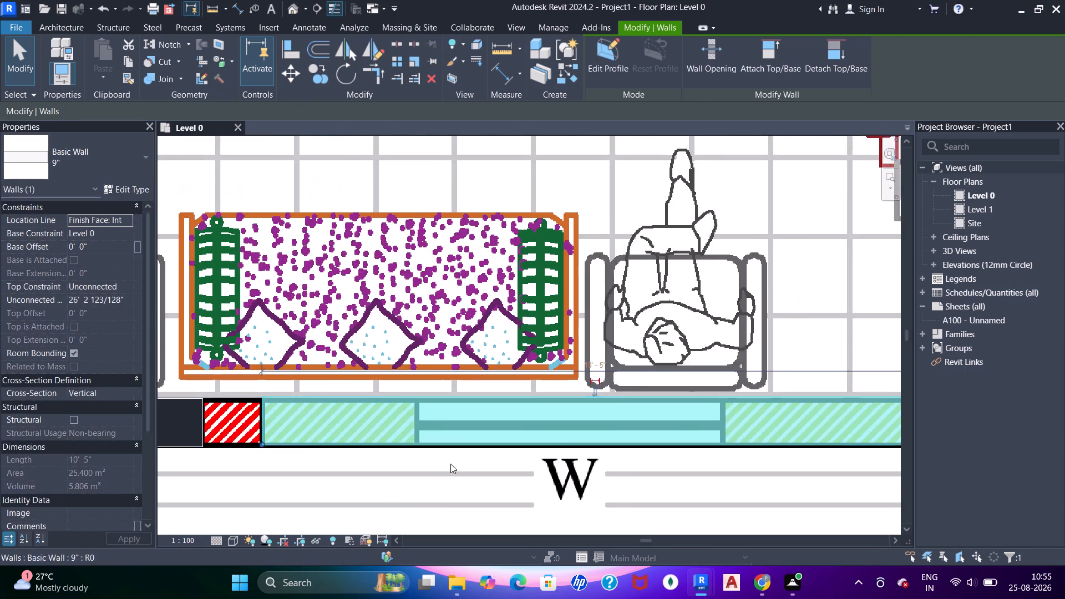
pyautogui.scroll(-2, 395, 463)
pyautogui.moveTo(334, 473); pyautogui.dragTo(407, 466, button='middle')
pyautogui.press('Escape')
# Align the outer faces of the hall's lower 9" walls, using the wall beside the corner column as the first reference.
pyautogui.scroll(-6, 316, 427)
pyautogui.moveTo(278, 460); pyautogui.dragTo(442, 458, button='middle')
pyautogui.moveTo(316, 456); pyautogui.dragTo(324, 451, button='middle')
pyautogui.scroll(2, 320, 453)
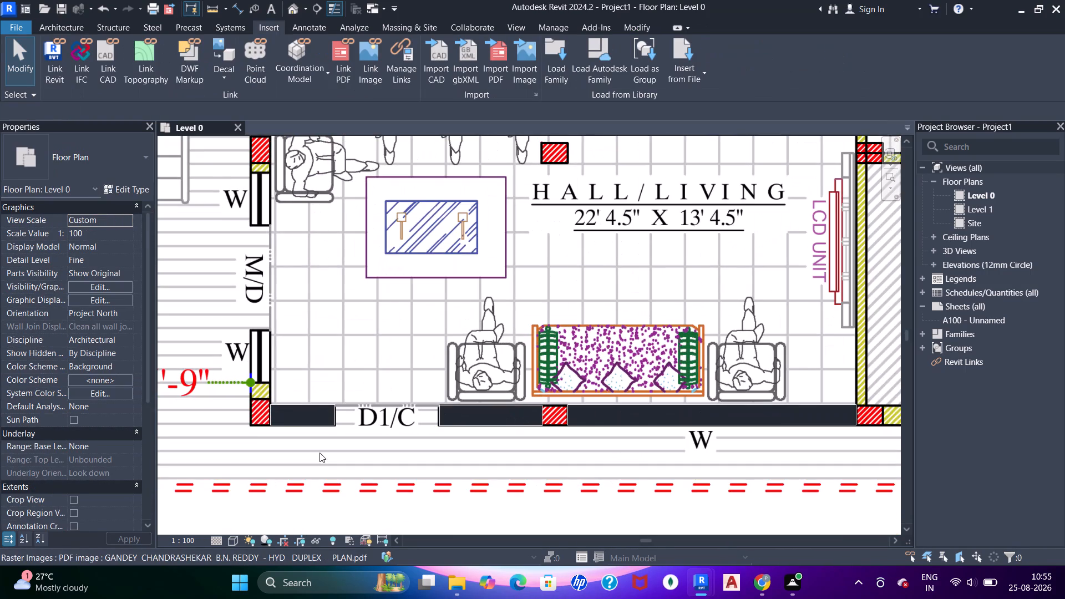
pyautogui.press('a')
pyautogui.press('a')
pyautogui.press('a')
pyautogui.press('a')
pyautogui.click(308, 422)
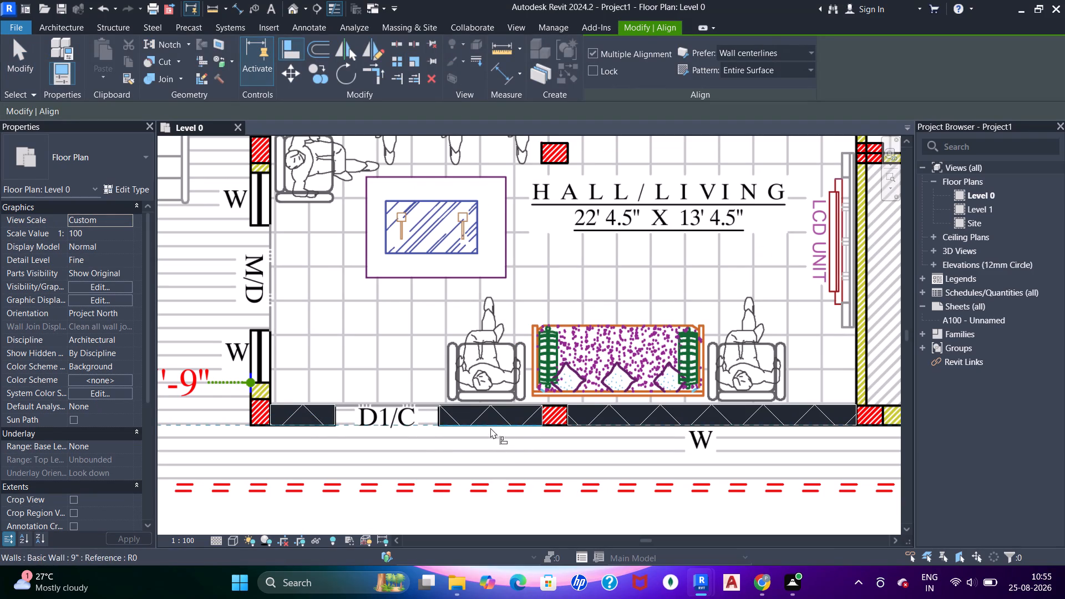
pyautogui.click(490, 428)
pyautogui.click(511, 440)
pyautogui.click(513, 424)
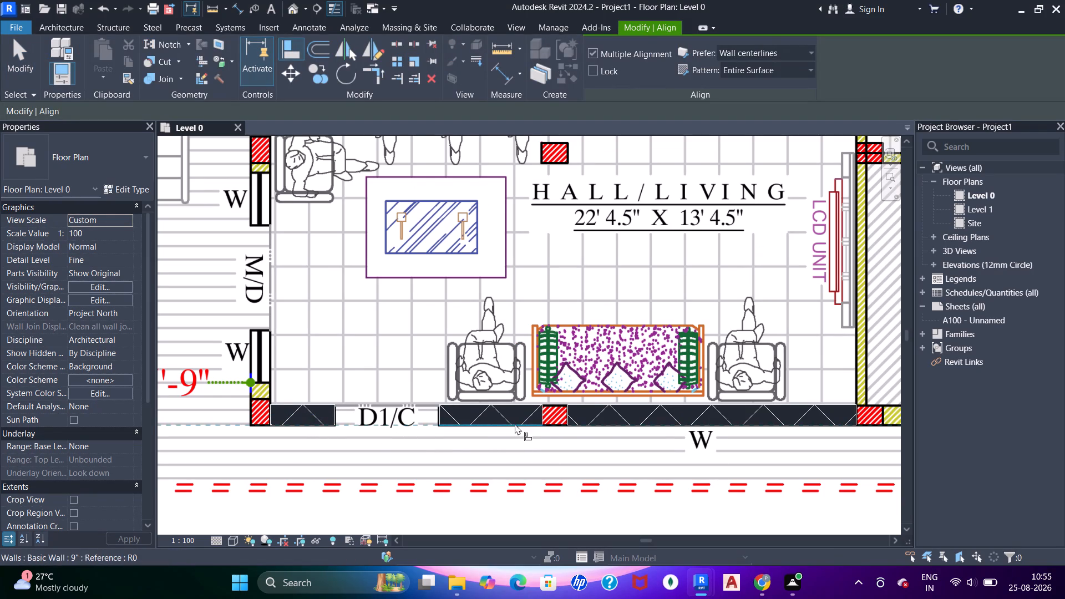
pyautogui.click(597, 426)
pyautogui.press('Escape')
pyautogui.press('Escape')
# Draw a 9" wall along the lower side of the dress and wash rooms, between the two red columns.
pyautogui.scroll(-4, 613, 414)
pyautogui.moveTo(672, 394); pyautogui.dragTo(461, 417, button='middle')
pyautogui.scroll(2, 523, 443)
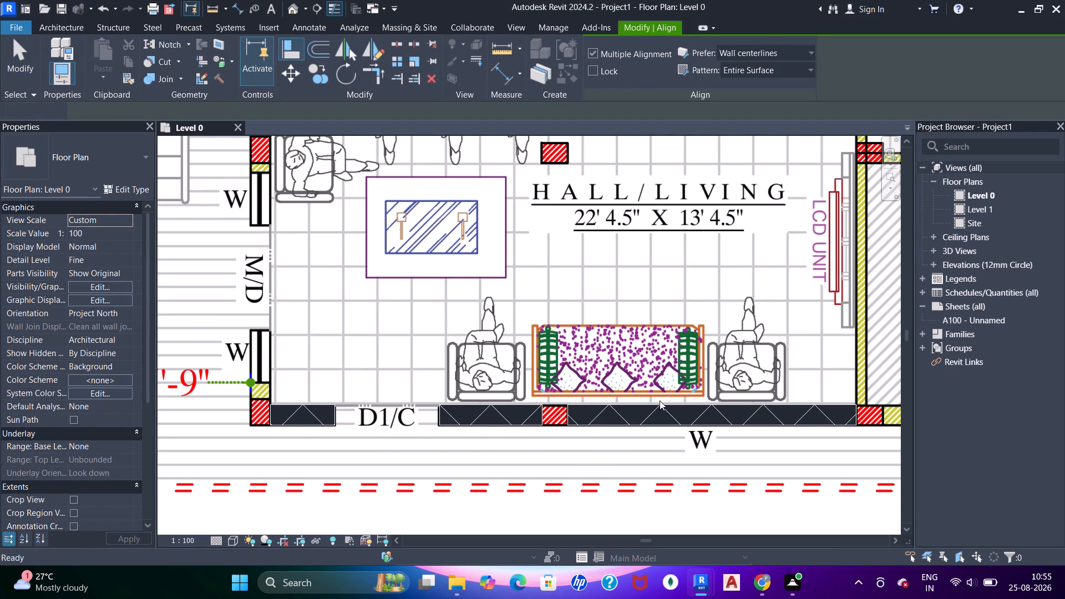
pyautogui.scroll(2, 660, 400)
pyautogui.press('Escape')
pyautogui.press('Escape')
pyautogui.scroll(6, 506, 445)
pyautogui.scroll(-5, 535, 418)
pyautogui.moveTo(556, 408); pyautogui.dragTo(528, 418, button='middle')
pyautogui.press('w')
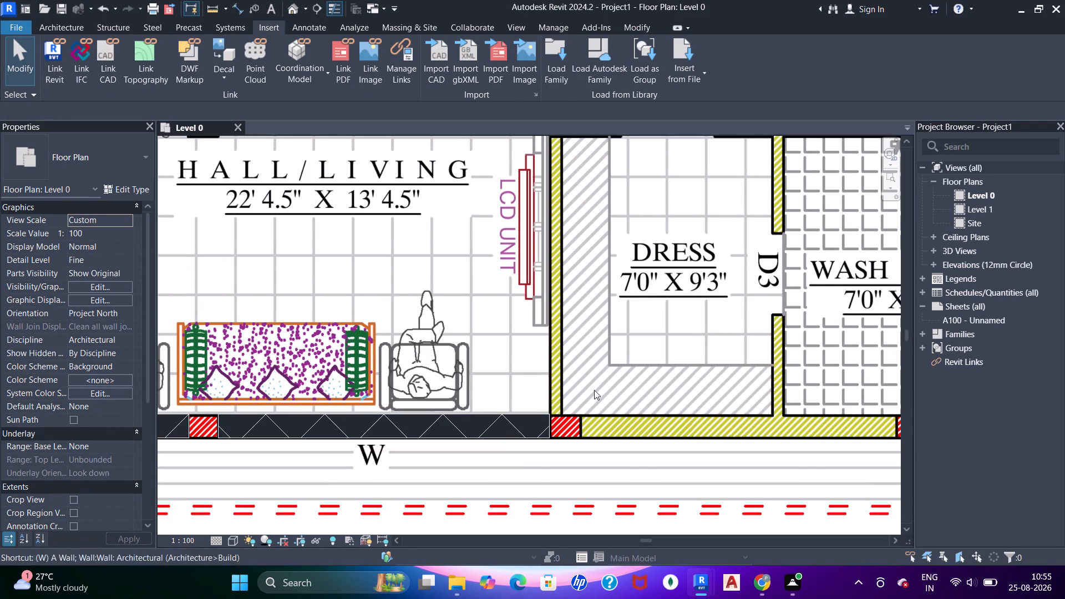
pyautogui.press('a')
pyautogui.scroll(6, 565, 437)
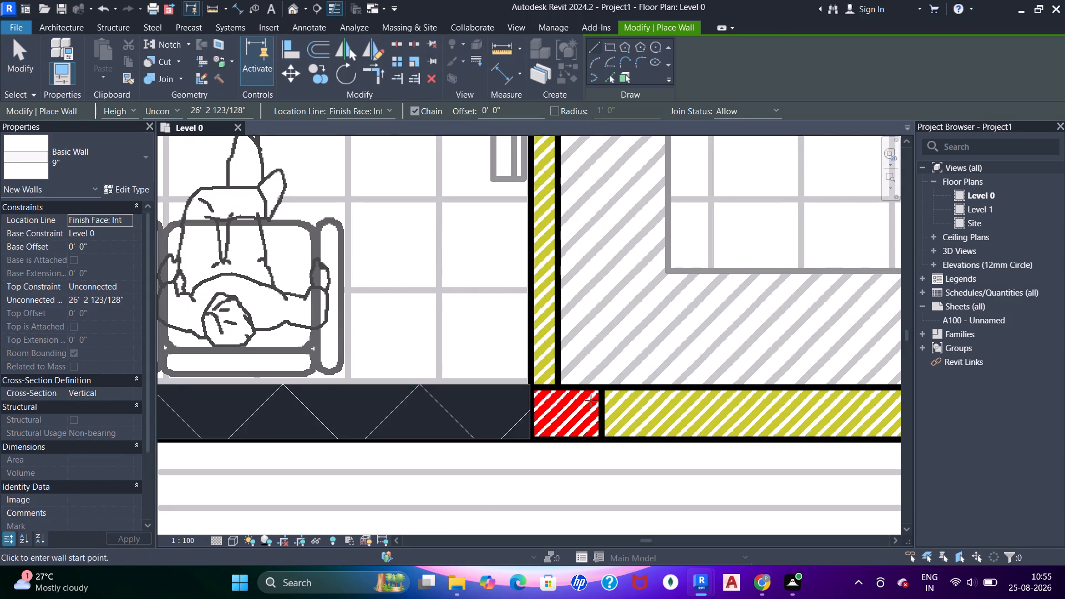
pyautogui.scroll(-6, 591, 400)
pyautogui.moveTo(606, 396); pyautogui.dragTo(445, 412, button='middle')
pyautogui.scroll(5, 438, 435)
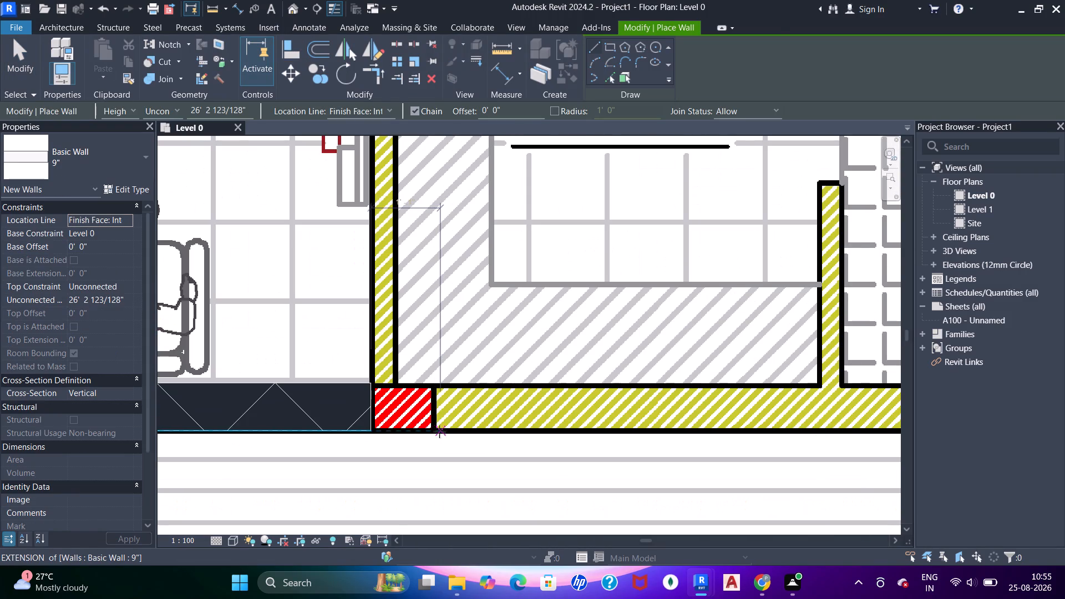
pyautogui.scroll(7, 435, 430)
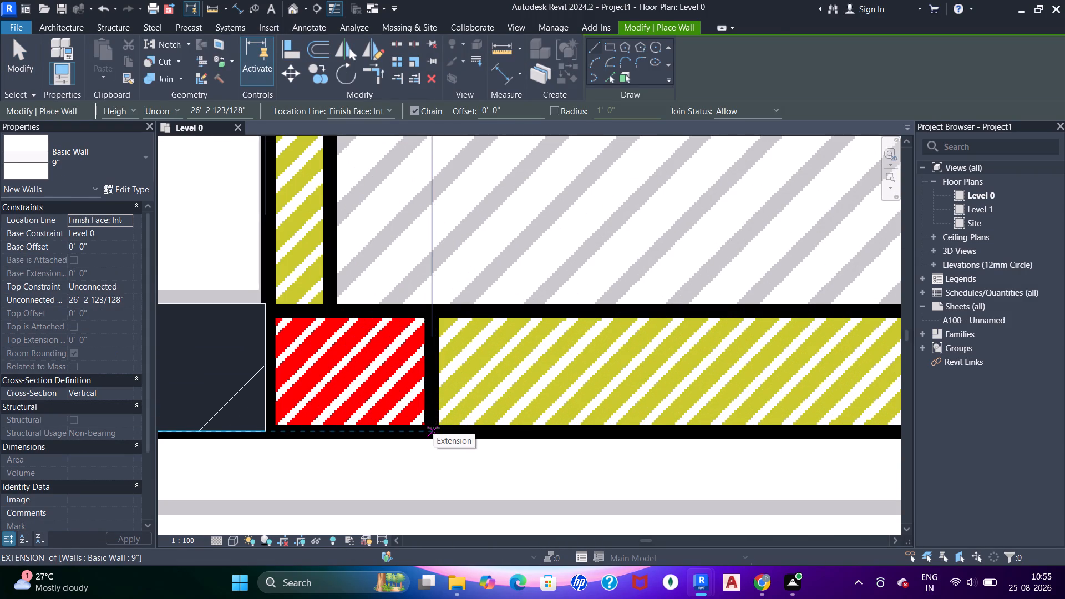
pyautogui.click(433, 428)
pyautogui.scroll(-5, 440, 425)
pyautogui.moveTo(475, 425); pyautogui.dragTo(589, 421, button='middle')
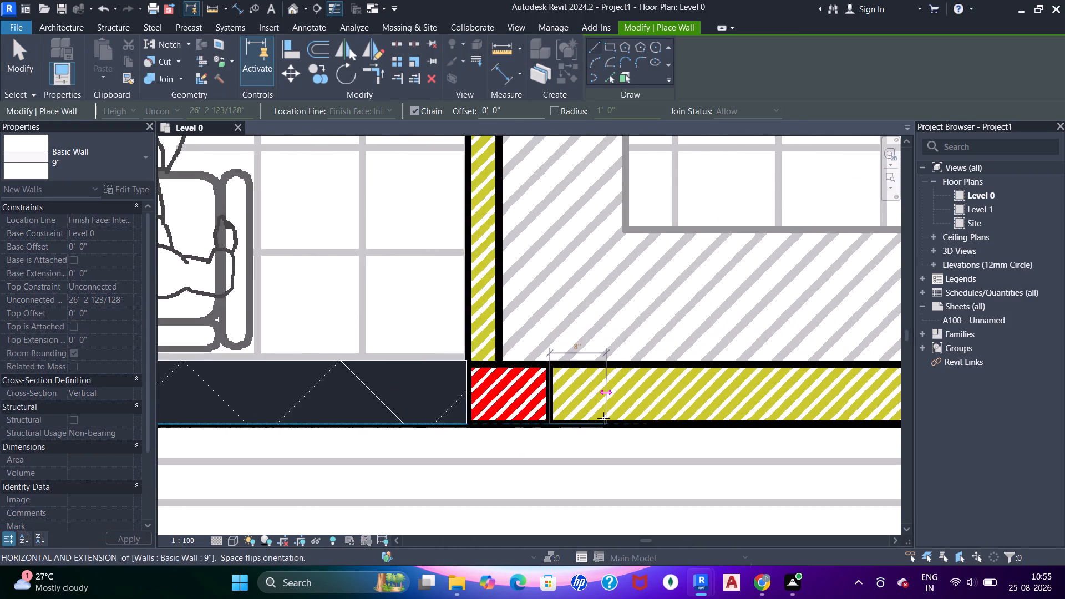
pyautogui.moveTo(603, 418); pyautogui.dragTo(342, 429, button='middle')
pyautogui.moveTo(546, 414); pyautogui.dragTo(373, 414, button='middle')
pyautogui.moveTo(534, 445); pyautogui.dragTo(286, 443, button='middle')
pyautogui.moveTo(463, 449); pyautogui.dragTo(291, 433, button='middle')
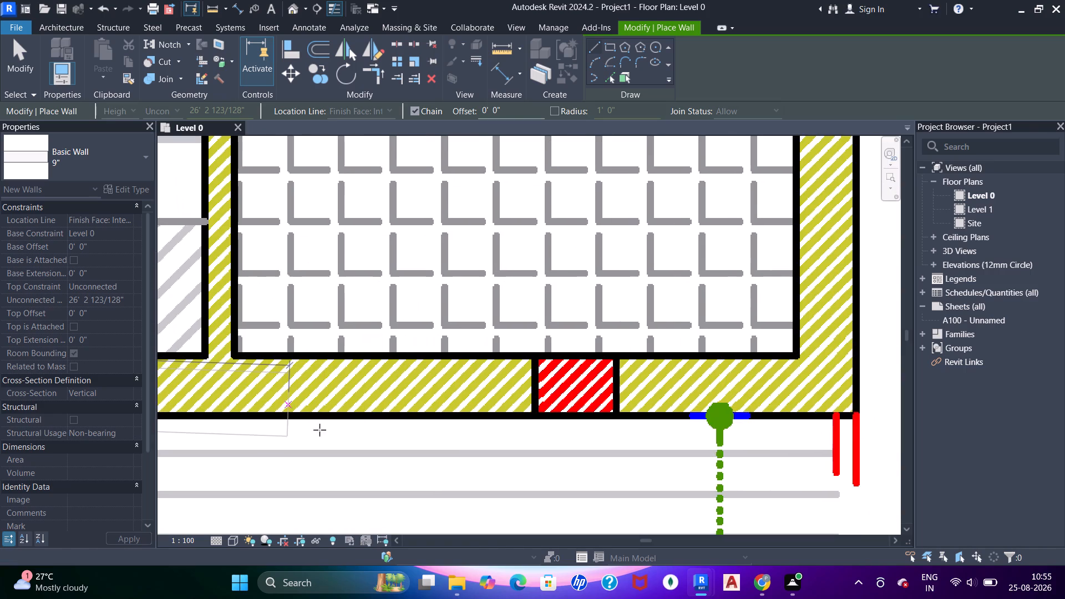
pyautogui.scroll(5, 515, 404)
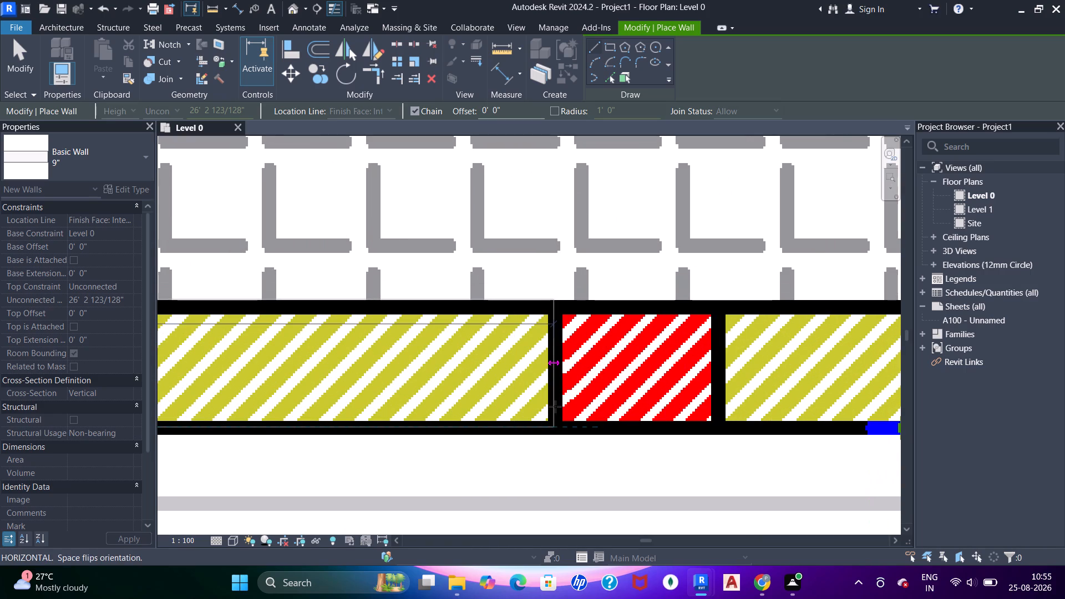
pyautogui.click(559, 408)
pyautogui.scroll(-4, 559, 408)
pyautogui.moveTo(512, 429); pyautogui.dragTo(371, 443, button='middle')
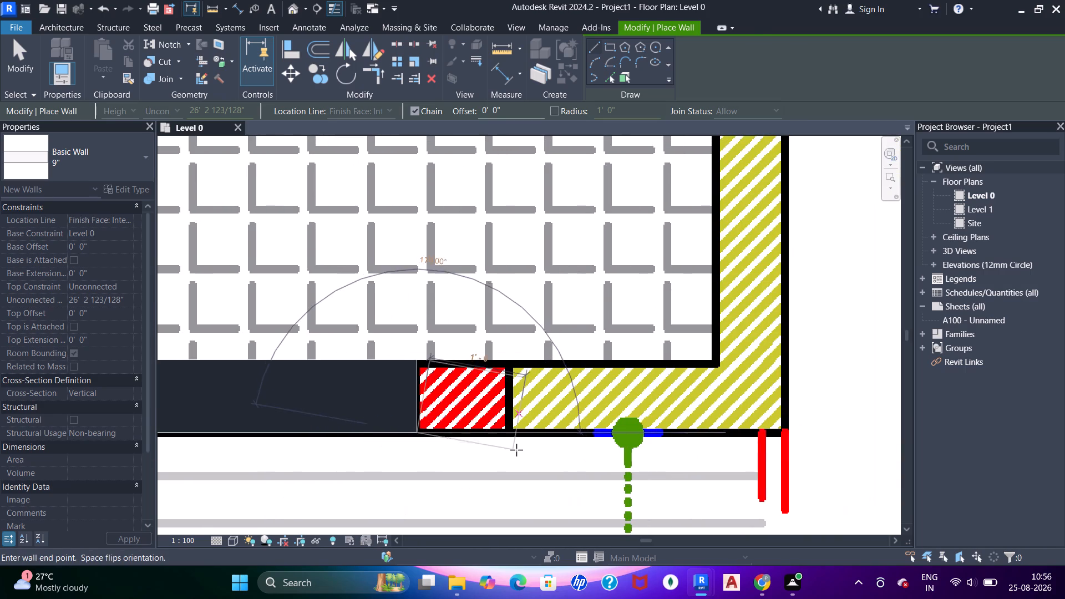
pyautogui.press('Escape')
# Draw a 9" wall from the wash room's lower red column to the inner face of the outer corner wall.
pyautogui.scroll(6, 513, 430)
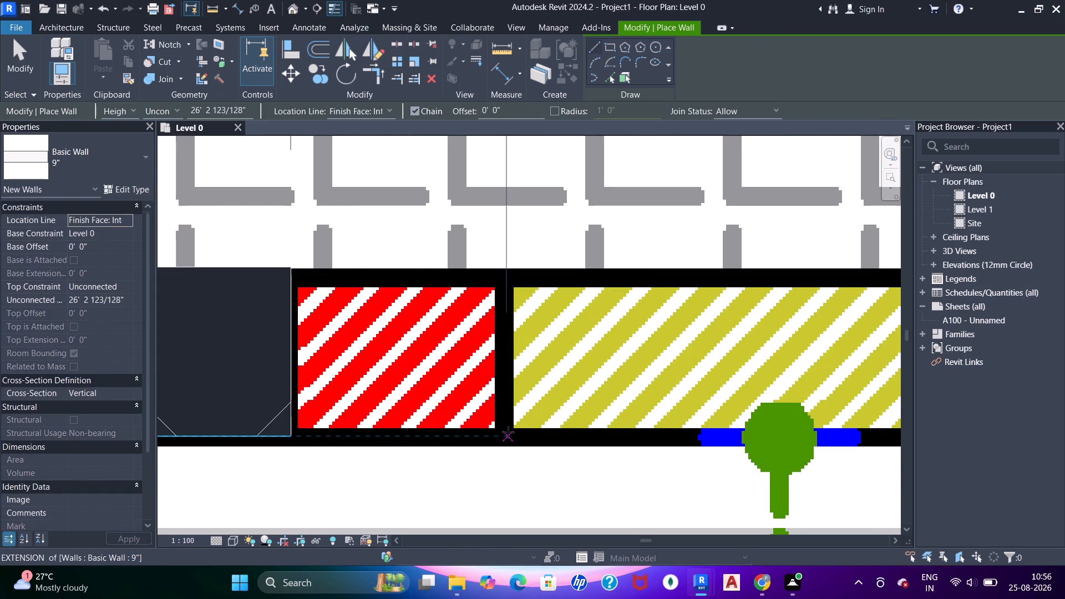
pyautogui.click(508, 432)
pyautogui.scroll(-4, 523, 422)
pyautogui.moveTo(503, 438); pyautogui.dragTo(374, 443, button='middle')
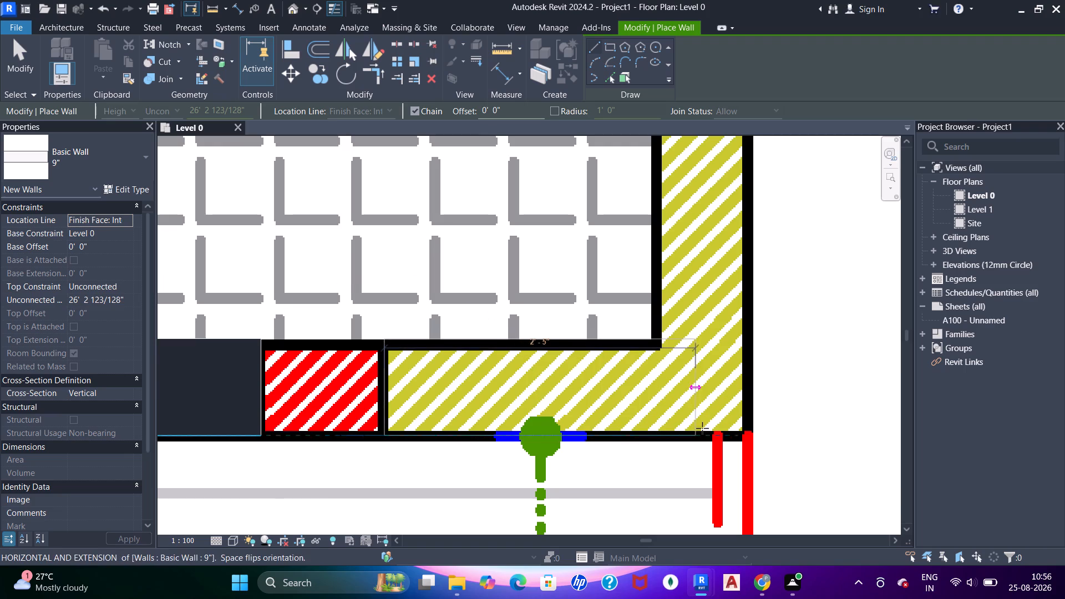
pyautogui.scroll(3, 755, 435)
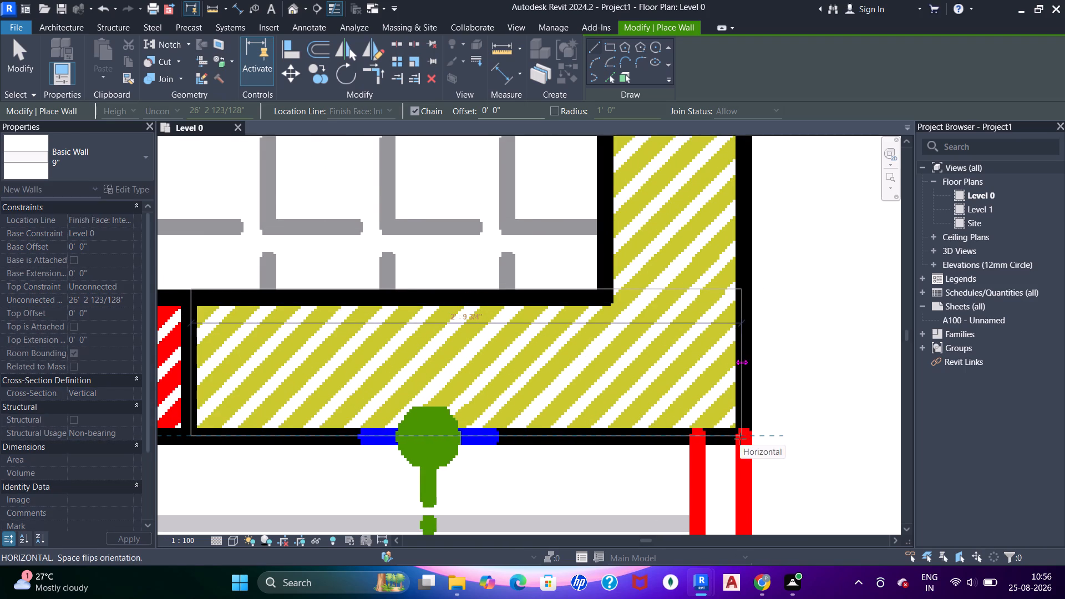
pyautogui.scroll(-4, 740, 439)
pyautogui.scroll(5, 655, 439)
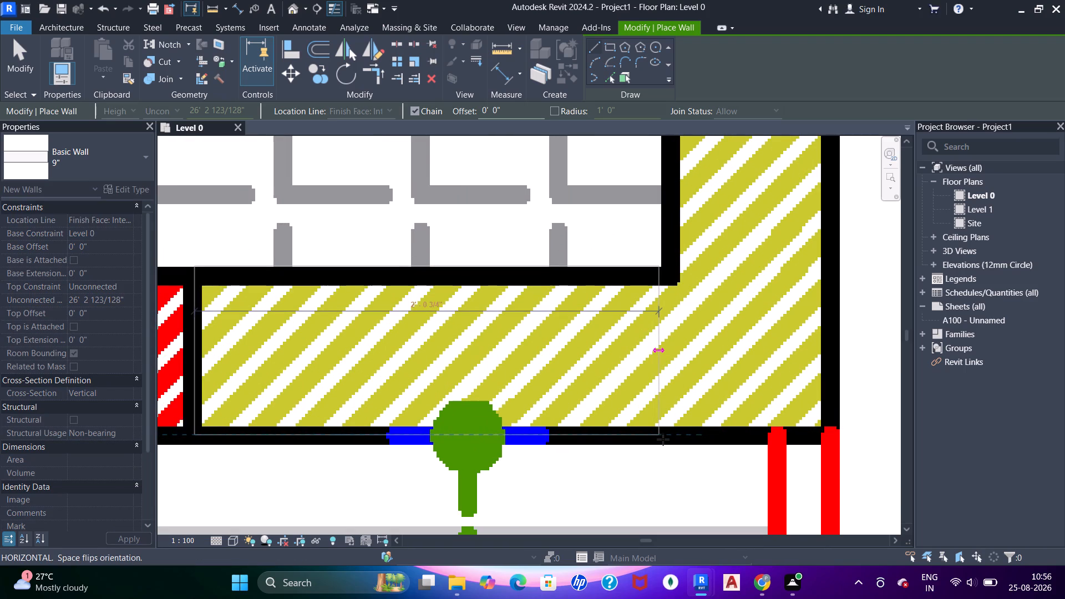
pyautogui.click(669, 439)
pyautogui.scroll(-3, 667, 440)
pyautogui.middleClick(511, 401)
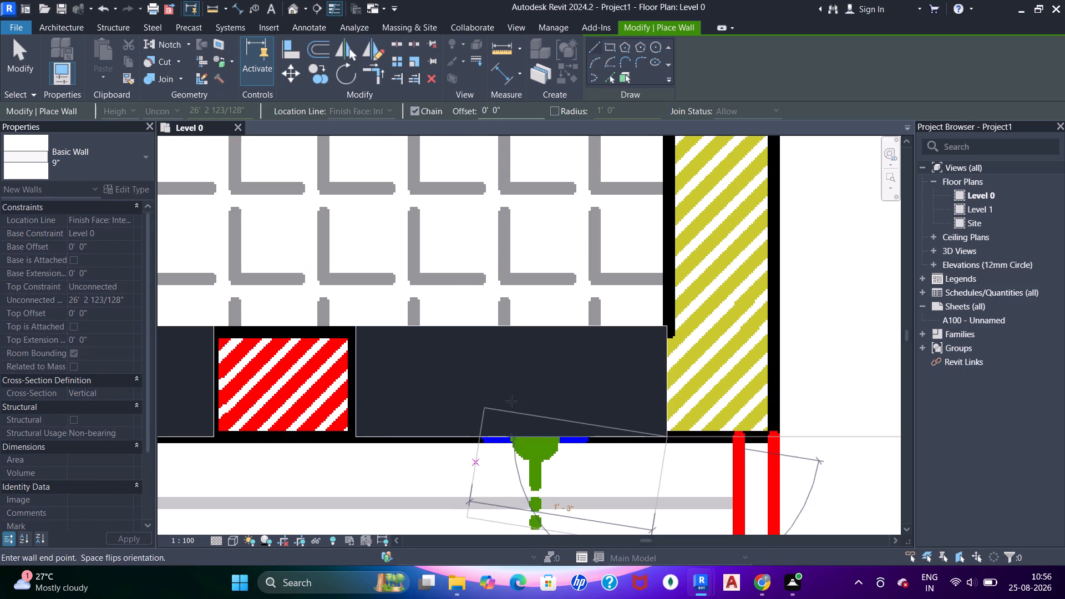
pyautogui.press('Escape')
pyautogui.press('Escape')
pyautogui.press('Escape')
pyautogui.press('Escape')
pyautogui.press('Escape')
pyautogui.press('Escape')
pyautogui.press('Escape')
pyautogui.press('Escape')
# Align the outer face of the short wall beside the wash room's lower column with the adjacent dress and wash room wall.
pyautogui.moveTo(350, 441); pyautogui.dragTo(415, 428, button='middle')
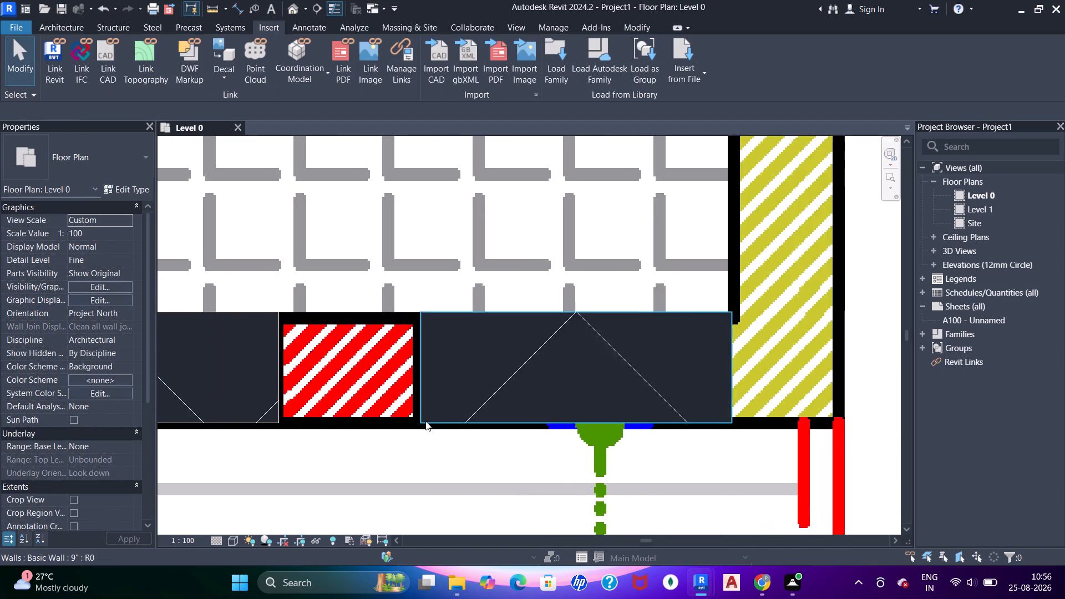
pyautogui.scroll(4, 425, 421)
pyautogui.press('Escape')
pyautogui.press('Escape')
pyautogui.moveTo(420, 430); pyautogui.dragTo(472, 429, button='middle')
pyautogui.press('a')
pyautogui.press('a')
pyautogui.press('a')
pyautogui.press('a')
pyautogui.click(207, 421)
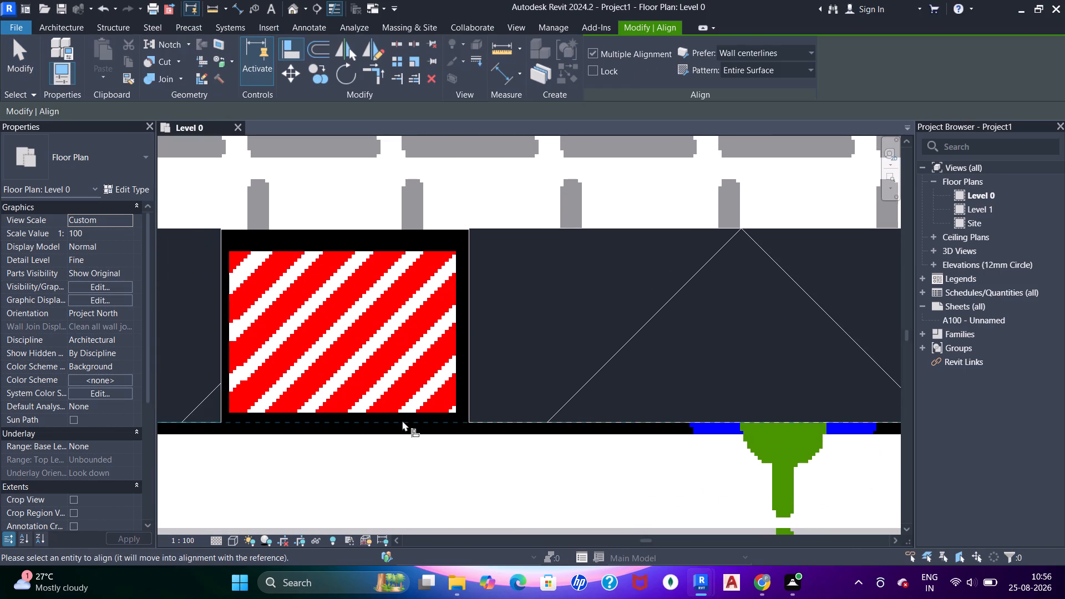
pyautogui.click(510, 424)
pyautogui.scroll(-6, 512, 425)
pyautogui.press('Escape')
pyautogui.press('Escape')
# Nudge the 2'-4" wall between the corner column and the D1/C door slightly outward toward the plan's outer line.
pyautogui.scroll(-4, 444, 395)
pyautogui.moveTo(311, 395); pyautogui.dragTo(521, 357, button='middle')
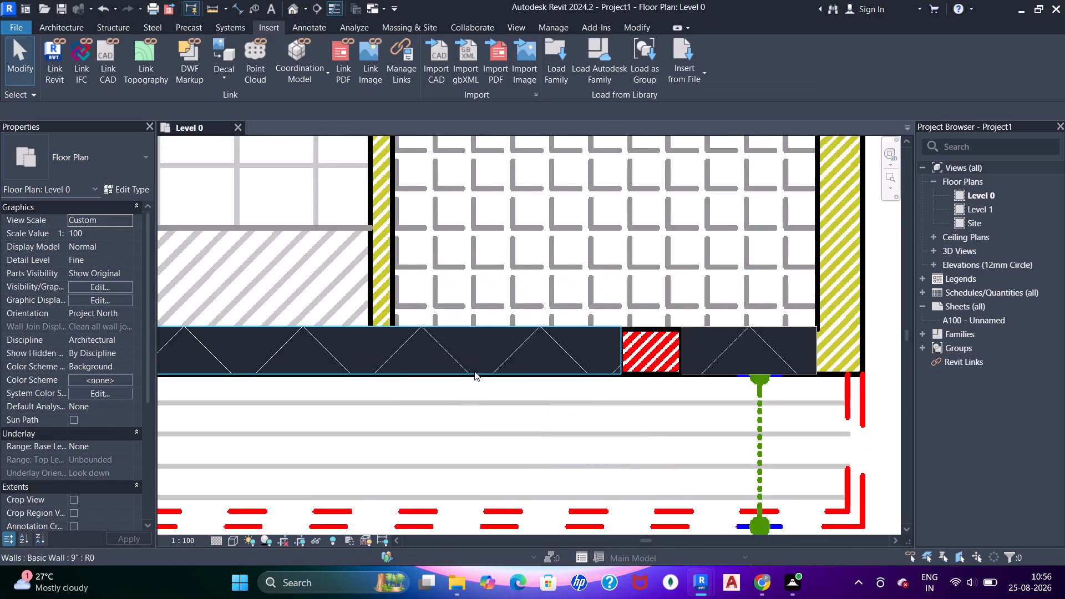
pyautogui.scroll(-4, 465, 378)
pyautogui.moveTo(328, 414); pyautogui.dragTo(596, 382, button='middle')
pyautogui.moveTo(451, 396); pyautogui.dragTo(759, 397, button='middle')
pyautogui.moveTo(341, 398); pyautogui.dragTo(600, 398, button='middle')
pyautogui.scroll(1, 376, 372)
pyautogui.moveTo(376, 372); pyautogui.dragTo(466, 355, button='middle')
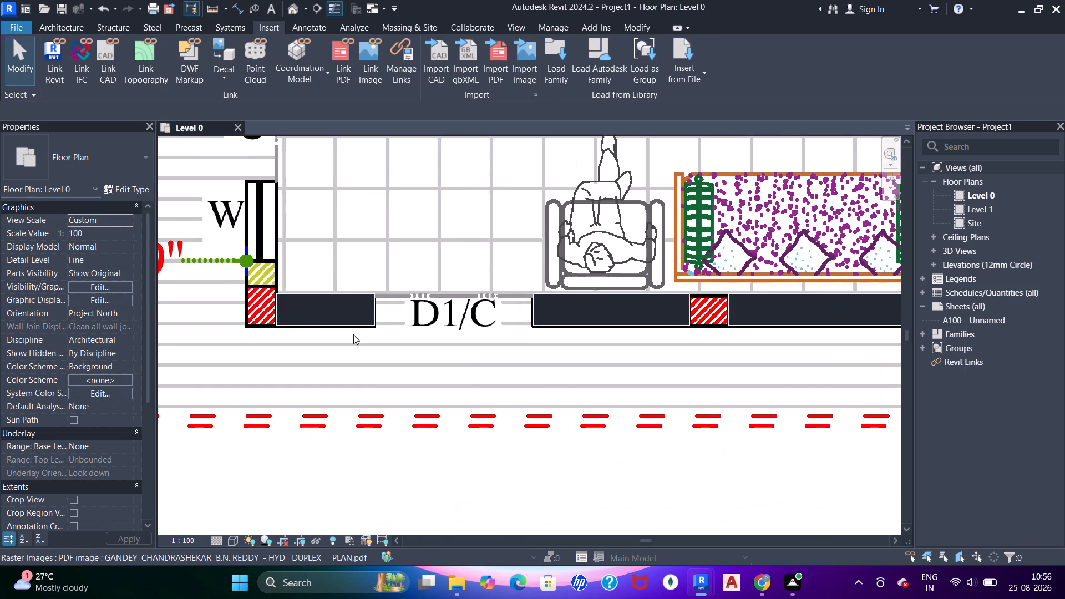
pyautogui.scroll(6, 348, 333)
pyautogui.scroll(2, 292, 313)
pyautogui.click(292, 313)
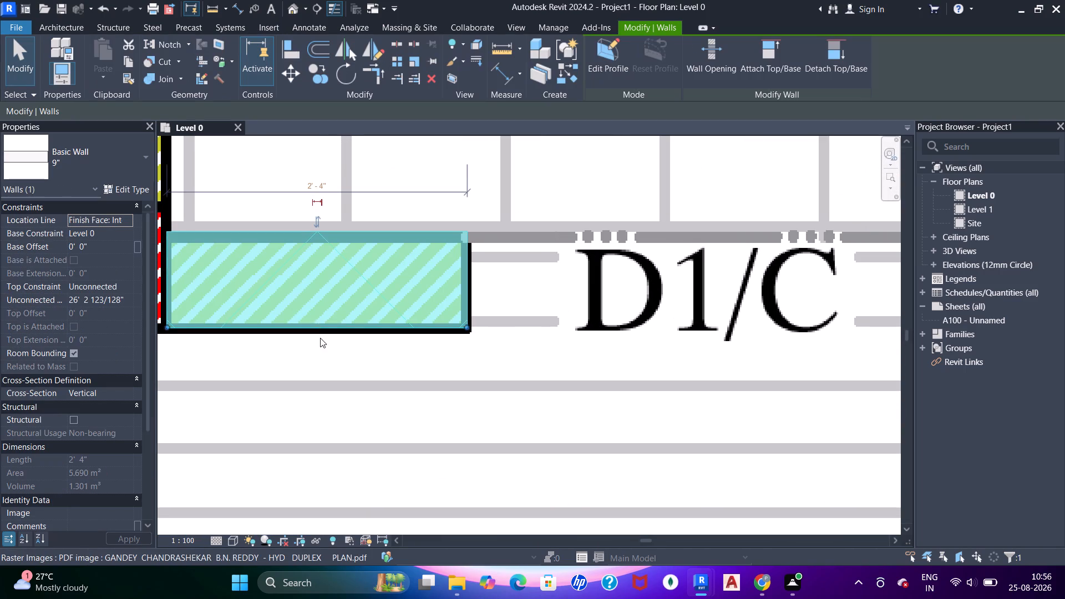
pyautogui.press('Down')
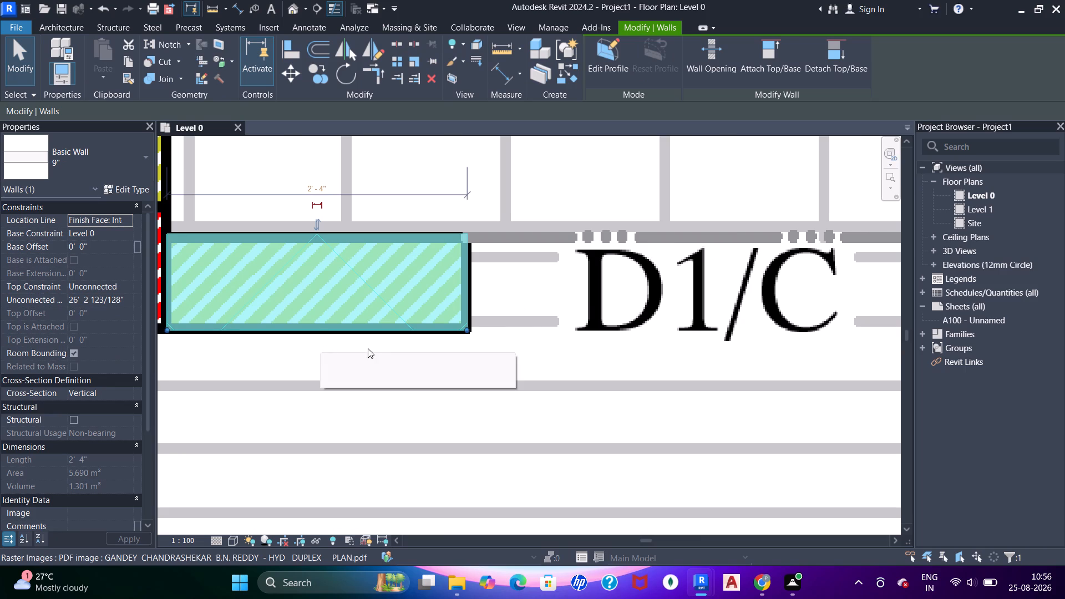
pyautogui.scroll(-6, 394, 331)
pyautogui.press('Escape')
# Align the outer face of the wall on the far side of the D1/C door with the nudged 2'-4" wall.
pyautogui.moveTo(509, 362); pyautogui.dragTo(486, 385, button='middle')
pyautogui.press('a')
pyautogui.press('a')
pyautogui.press('a')
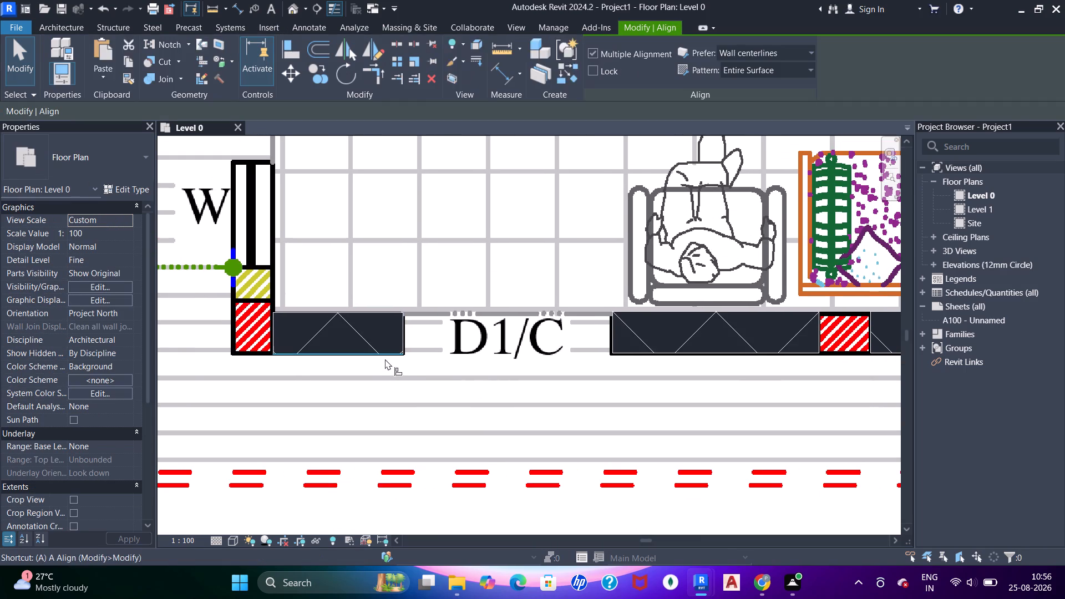
pyautogui.click(385, 359)
pyautogui.click(648, 354)
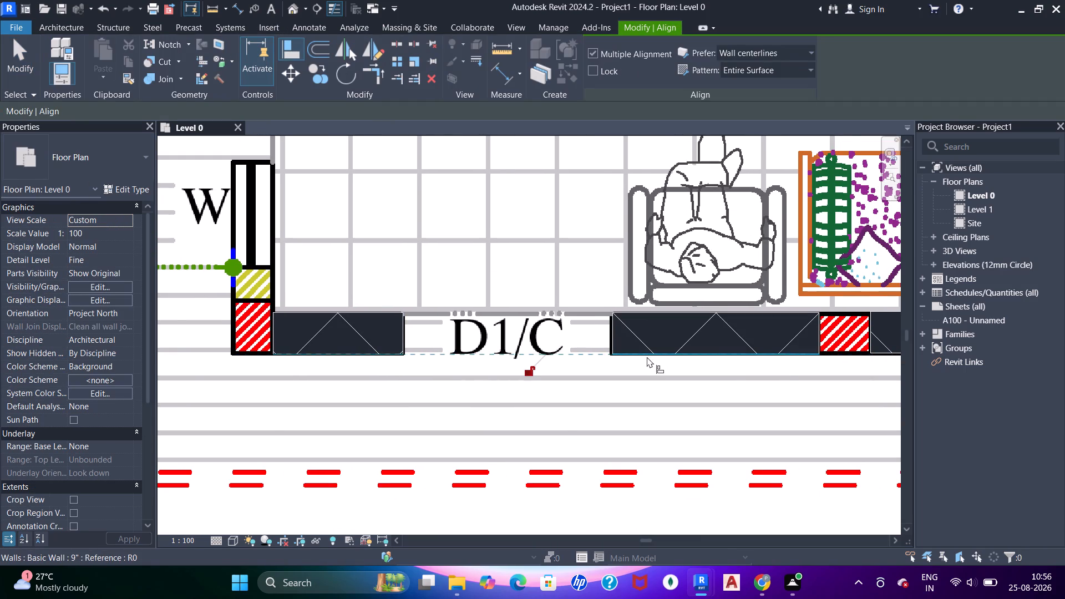
# Align the outer face of the hall wall at the W window with the wall between the D1/C door and the column.
pyautogui.scroll(-4, 647, 359)
pyautogui.moveTo(681, 362); pyautogui.dragTo(301, 433, button='middle')
pyautogui.click(430, 485)
pyautogui.click(454, 430)
pyautogui.moveTo(535, 427); pyautogui.dragTo(400, 411, button='middle')
pyautogui.moveTo(285, 446); pyautogui.dragTo(433, 446, button='middle')
pyautogui.click(428, 445)
pyautogui.click(337, 412)
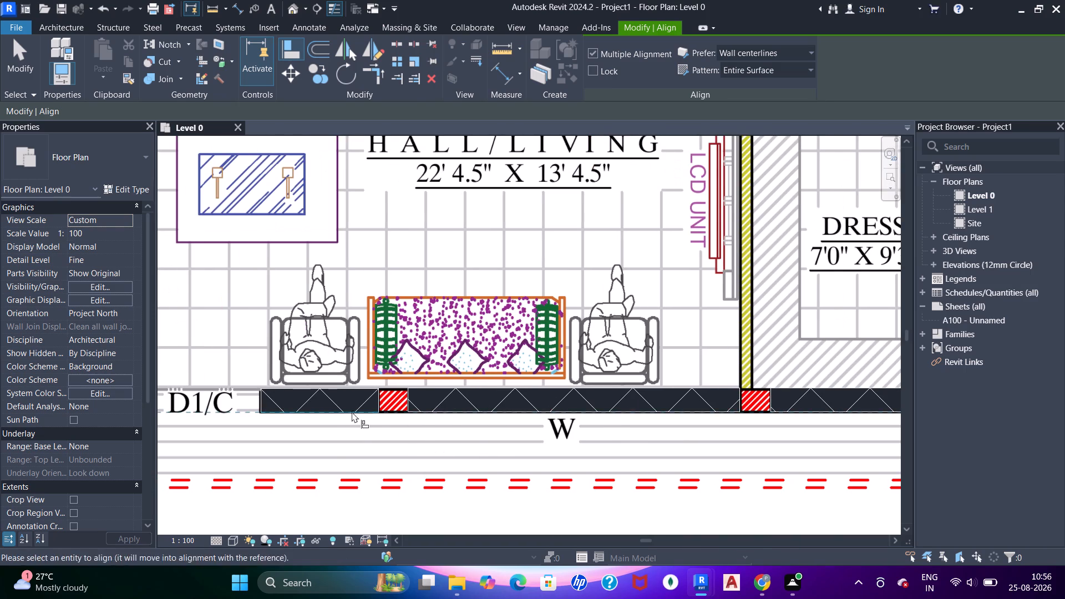
pyautogui.click(432, 411)
# Align the outer face of the lower dress and wash room wall with the hall wall at the W window.
pyautogui.click(453, 435)
pyautogui.click(453, 414)
pyautogui.moveTo(539, 425); pyautogui.dragTo(449, 429, button='middle')
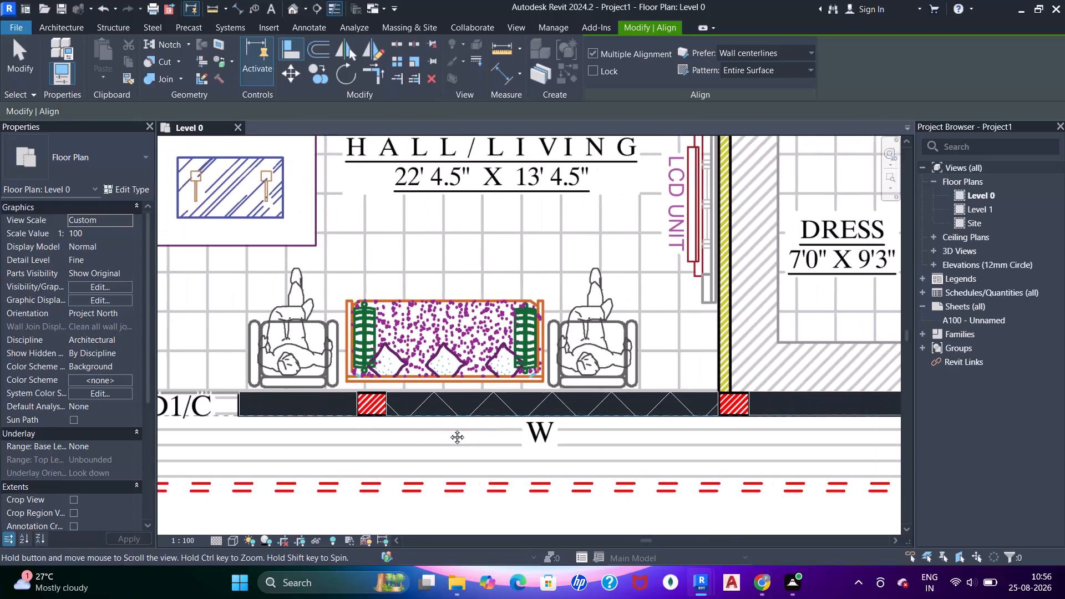
pyautogui.moveTo(449, 429); pyautogui.dragTo(377, 427, button='middle')
pyautogui.click(666, 413)
pyautogui.scroll(-2, 660, 424)
pyautogui.moveTo(660, 430); pyautogui.dragTo(504, 444, button='middle')
pyautogui.scroll(3, 495, 441)
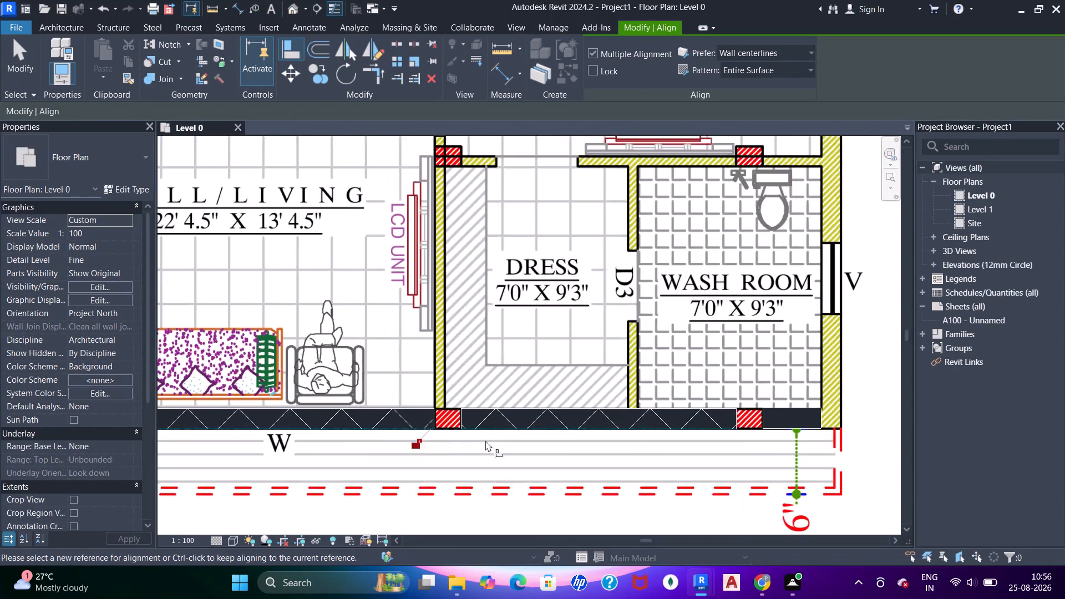
pyautogui.scroll(4, 485, 440)
pyautogui.click(323, 412)
pyautogui.click(498, 414)
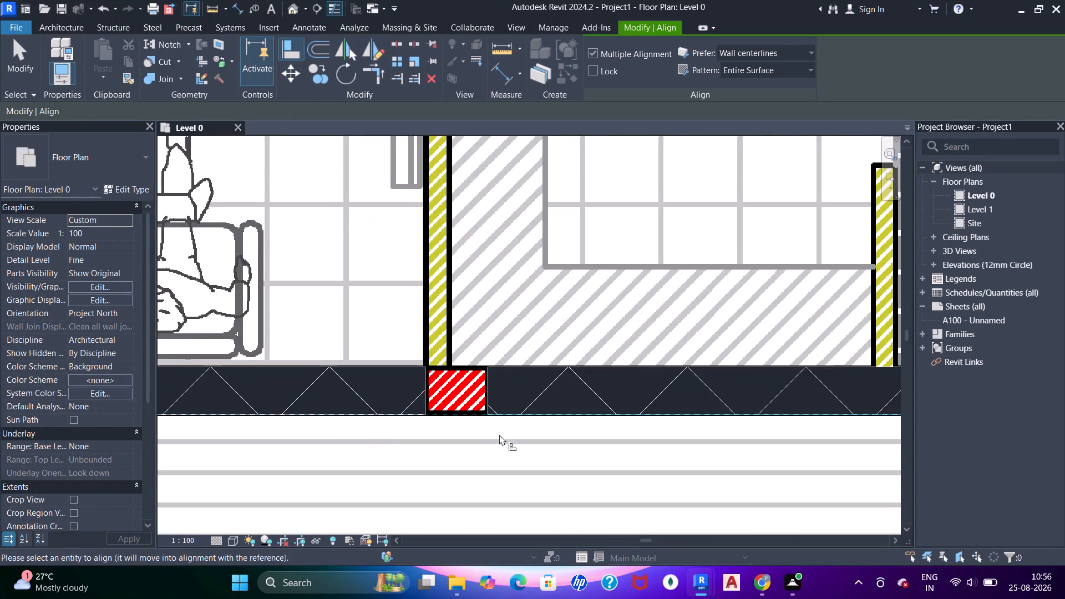
pyautogui.press('Escape')
pyautogui.press('Escape')
# Align the outer face of the short wall beyond the wash room's lower column with the dress and wash room wall.
pyautogui.scroll(-5, 508, 450)
pyautogui.moveTo(689, 456); pyautogui.dragTo(419, 440, button='middle')
pyautogui.scroll(3, 447, 438)
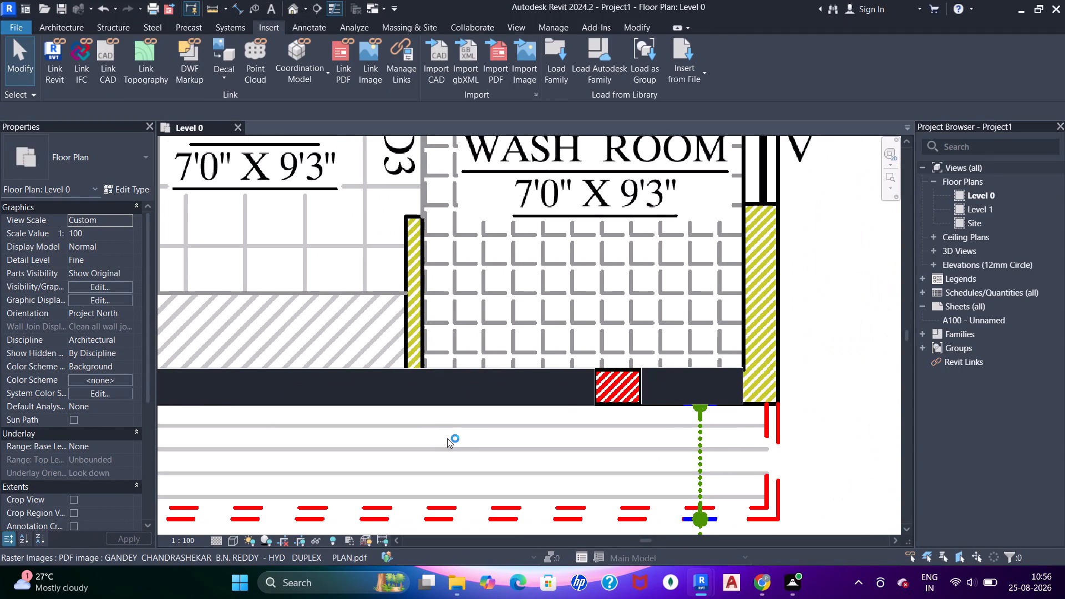
pyautogui.press('a')
pyautogui.press('a')
pyautogui.press('a')
pyautogui.moveTo(447, 408); pyautogui.dragTo(454, 410)
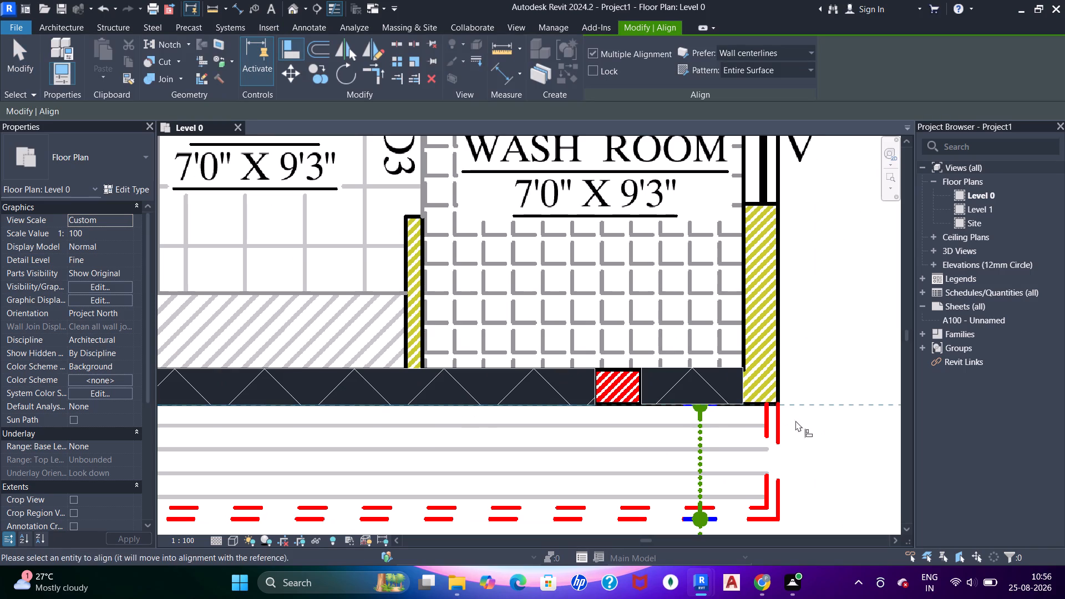
pyautogui.click(678, 400)
pyautogui.press('Escape')
pyautogui.press('Escape')
# Draw a 9" wall along the wash room's outer side, from the lower outer corner up to the M/Bed W window, about 10'-6 1/2" long.
pyautogui.scroll(-10, 469, 371)
pyautogui.moveTo(426, 366); pyautogui.dragTo(440, 366, button='middle')
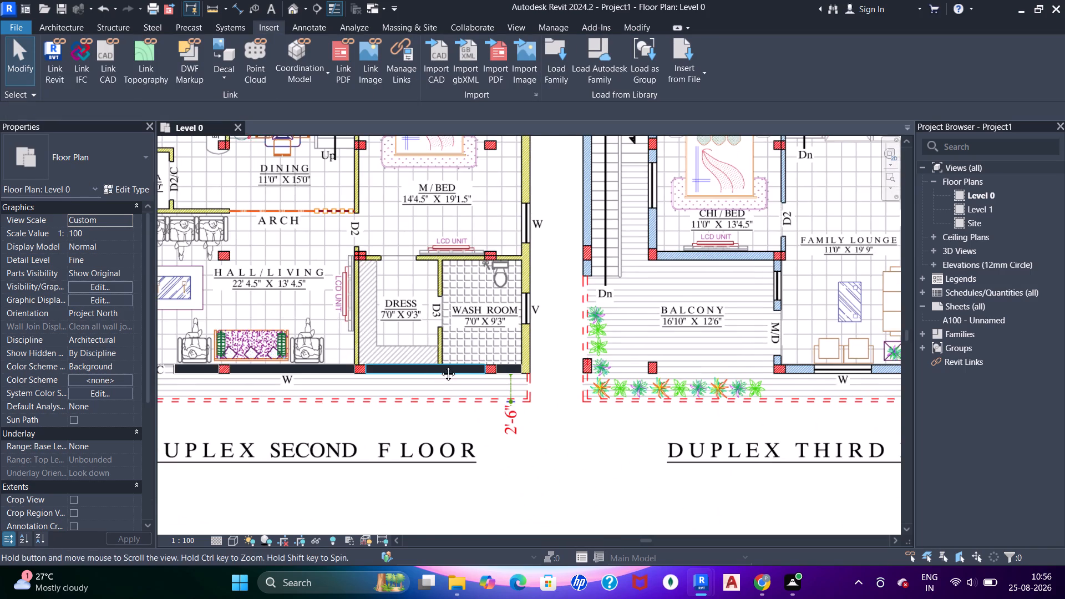
pyautogui.moveTo(440, 366); pyautogui.dragTo(448, 369, button='middle')
pyautogui.scroll(5, 498, 368)
pyautogui.press('Escape')
pyautogui.scroll(3, 591, 397)
pyautogui.scroll(-2, 589, 394)
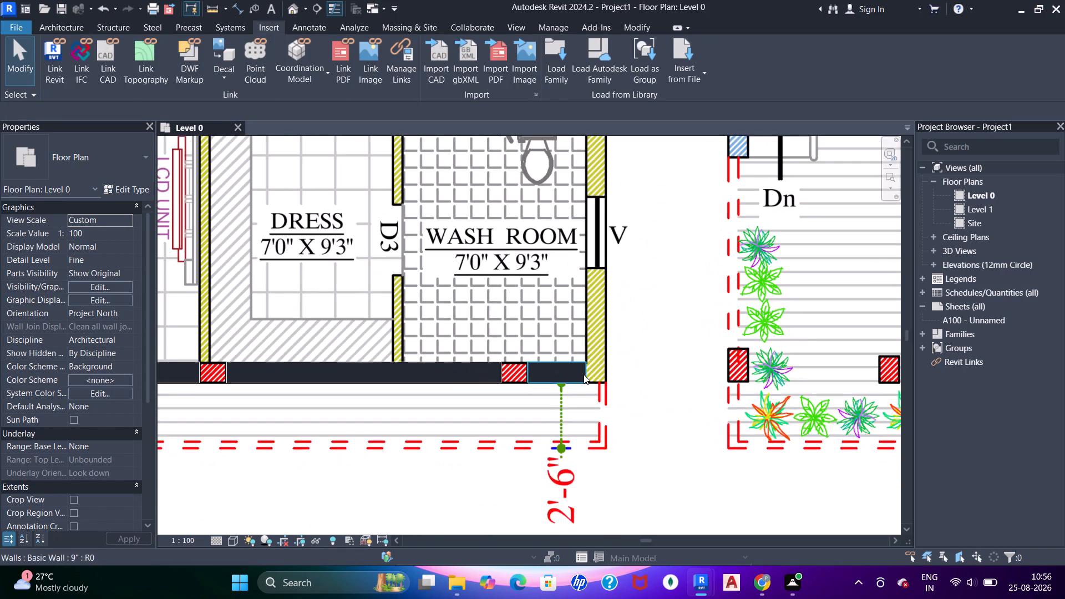
pyautogui.moveTo(581, 381); pyautogui.dragTo(579, 411, button='middle')
pyautogui.click(573, 402)
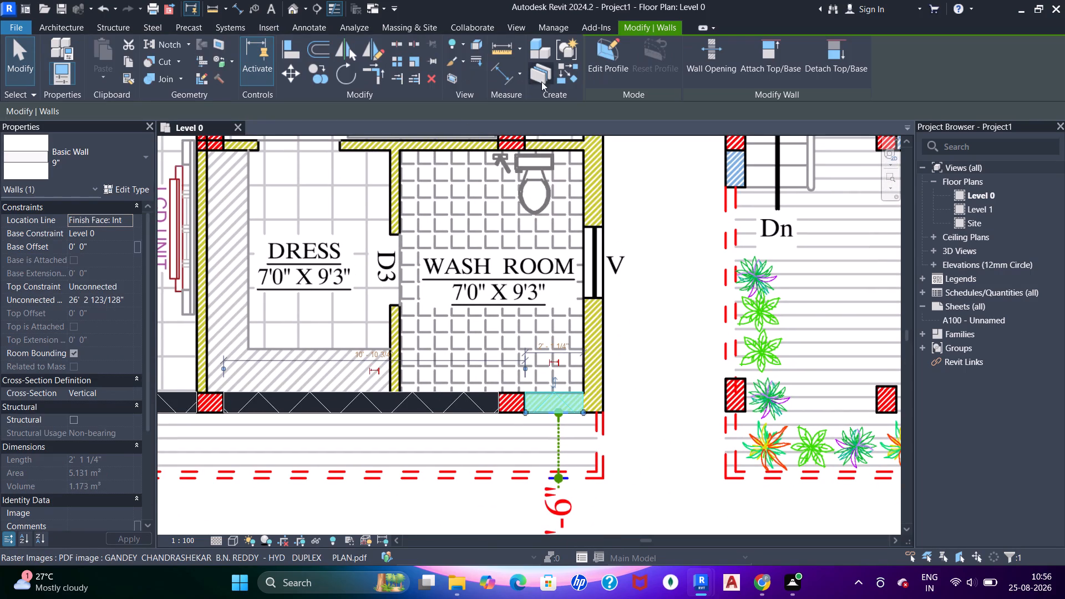
pyautogui.click(574, 74)
pyautogui.scroll(10, 616, 474)
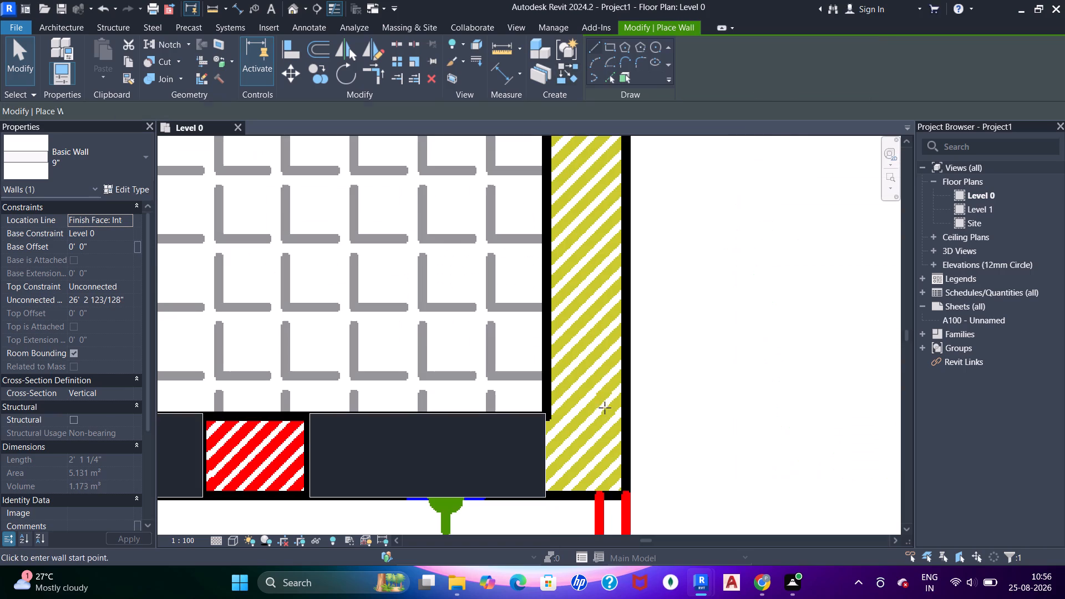
pyautogui.scroll(5, 623, 491)
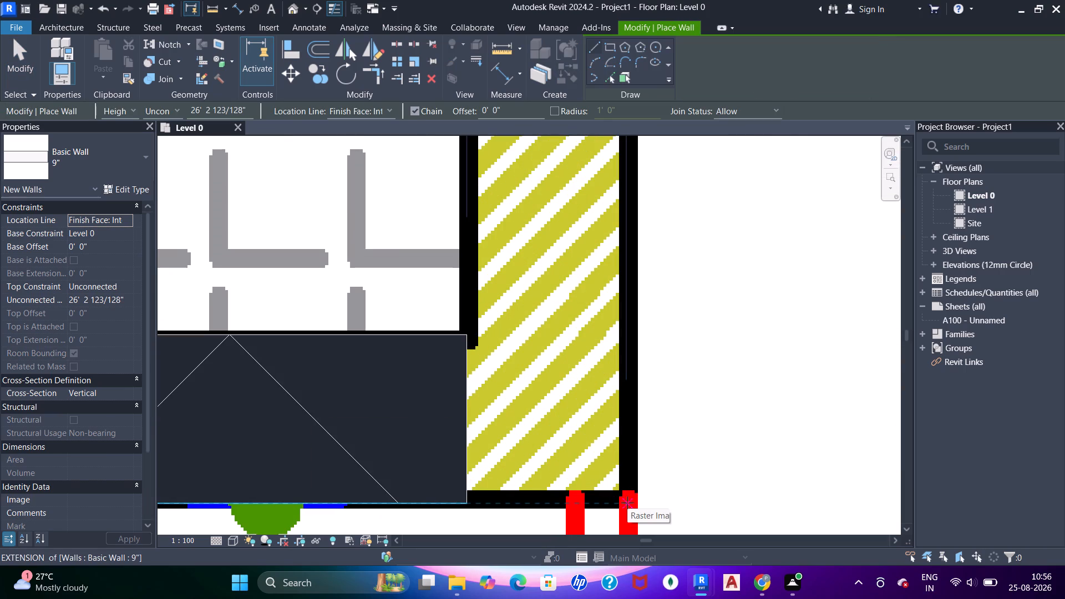
pyautogui.click(627, 502)
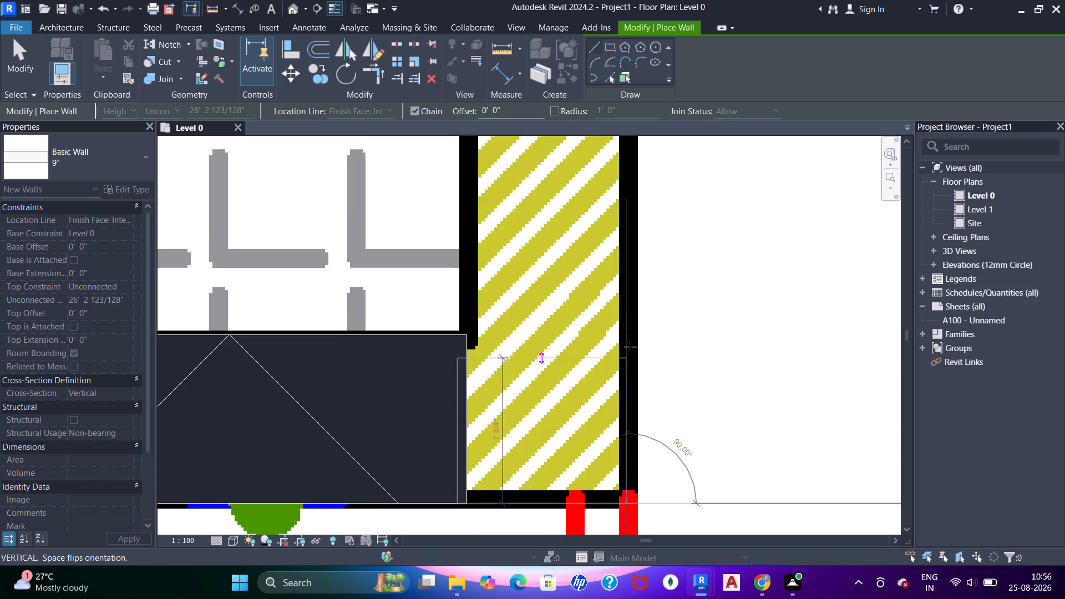
pyautogui.scroll(-6, 624, 339)
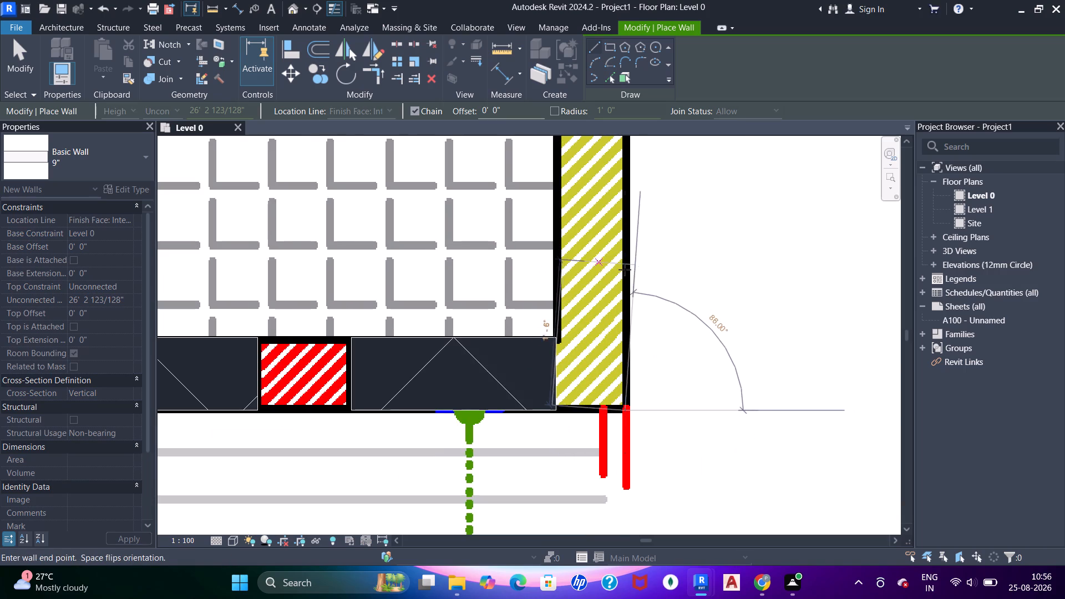
pyautogui.moveTo(624, 266); pyautogui.dragTo(596, 421, button='middle')
pyautogui.moveTo(584, 264); pyautogui.dragTo(580, 365, button='middle')
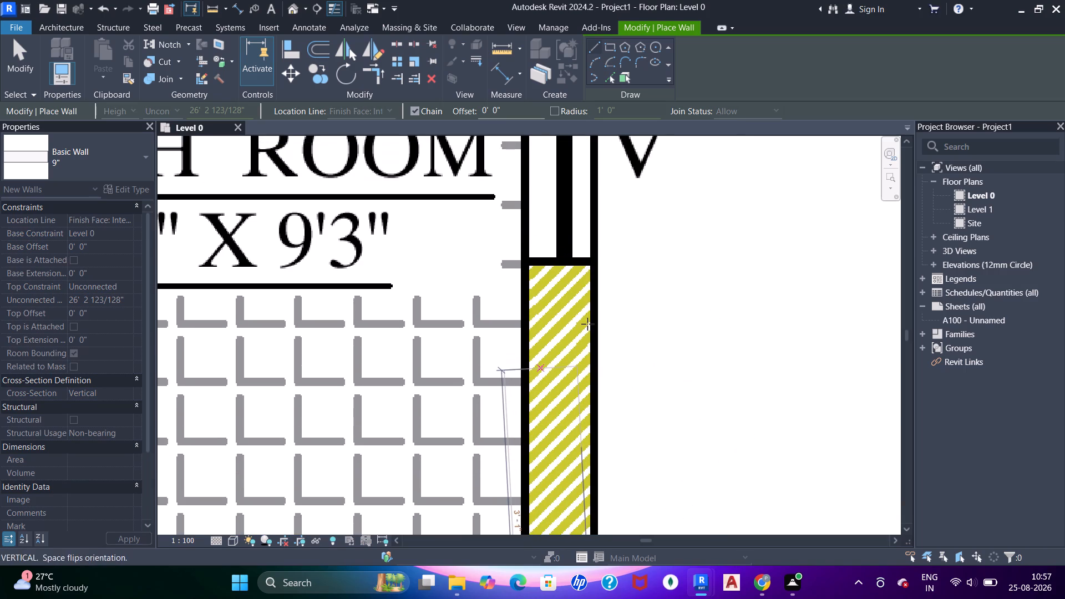
pyautogui.moveTo(575, 270); pyautogui.dragTo(569, 498, button='middle')
pyautogui.scroll(-5, 568, 400)
pyautogui.scroll(1, 555, 313)
pyautogui.moveTo(553, 317); pyautogui.dragTo(555, 468, button='middle')
pyautogui.moveTo(546, 319); pyautogui.dragTo(564, 365, button='middle')
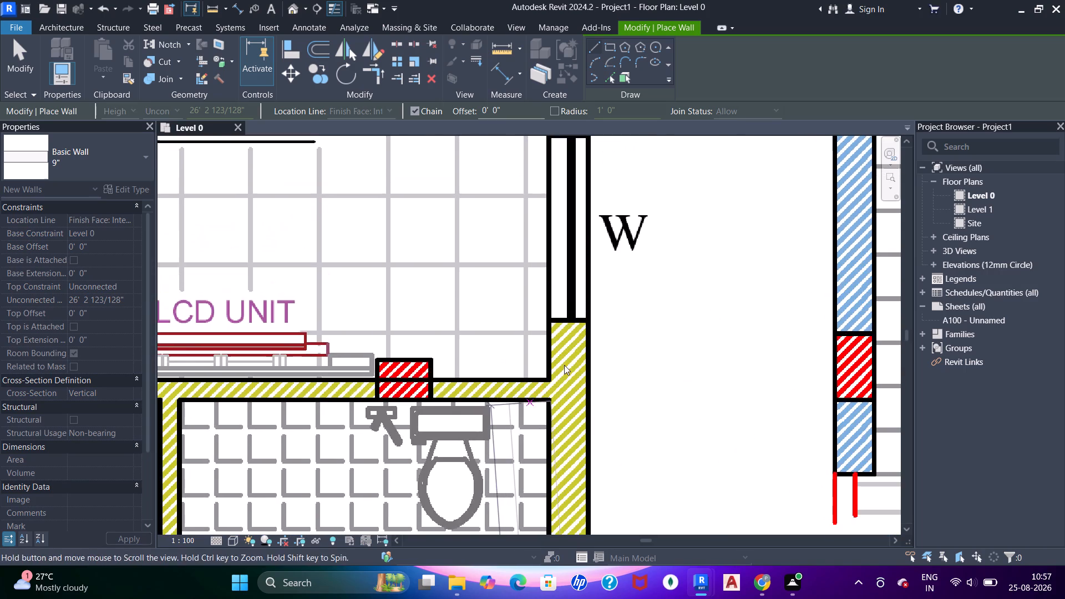
pyautogui.moveTo(564, 365); pyautogui.dragTo(557, 396, button='middle')
pyautogui.scroll(5, 579, 301)
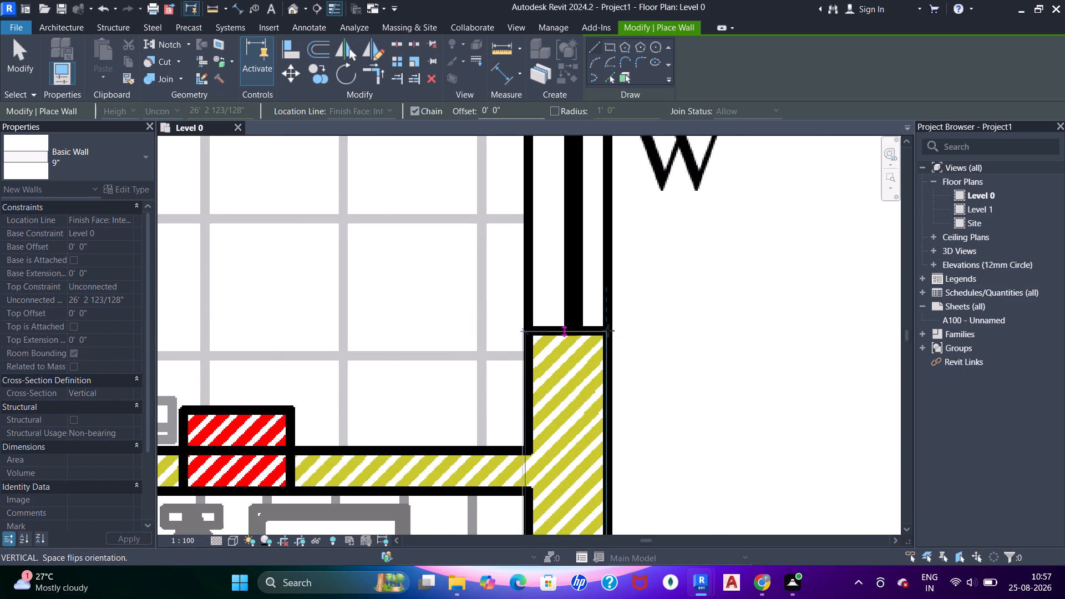
pyautogui.click(608, 331)
pyautogui.scroll(-6, 607, 330)
pyautogui.moveTo(616, 421); pyautogui.dragTo(603, 263, button='middle')
pyautogui.press('Escape')
pyautogui.press('Escape')
pyautogui.press('Escape')
pyautogui.press('Escape')
pyautogui.press('Escape')
pyautogui.press('Escape')
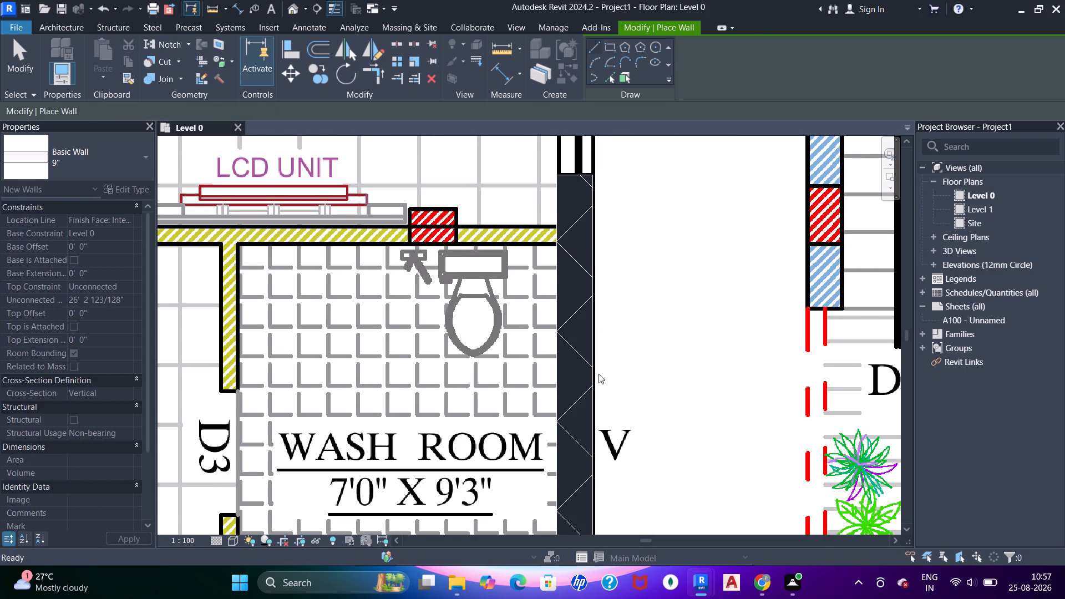
pyautogui.press('Escape')
pyautogui.press('Escape')
pyautogui.press('Escape')
pyautogui.press('Escape')
# Nudge the new outer wash room wall slightly outward toward the plan's outer line.
pyautogui.click(597, 382)
pyautogui.scroll(-4, 604, 311)
pyautogui.moveTo(619, 410); pyautogui.dragTo(653, 213, button='middle')
pyautogui.scroll(-1, 626, 292)
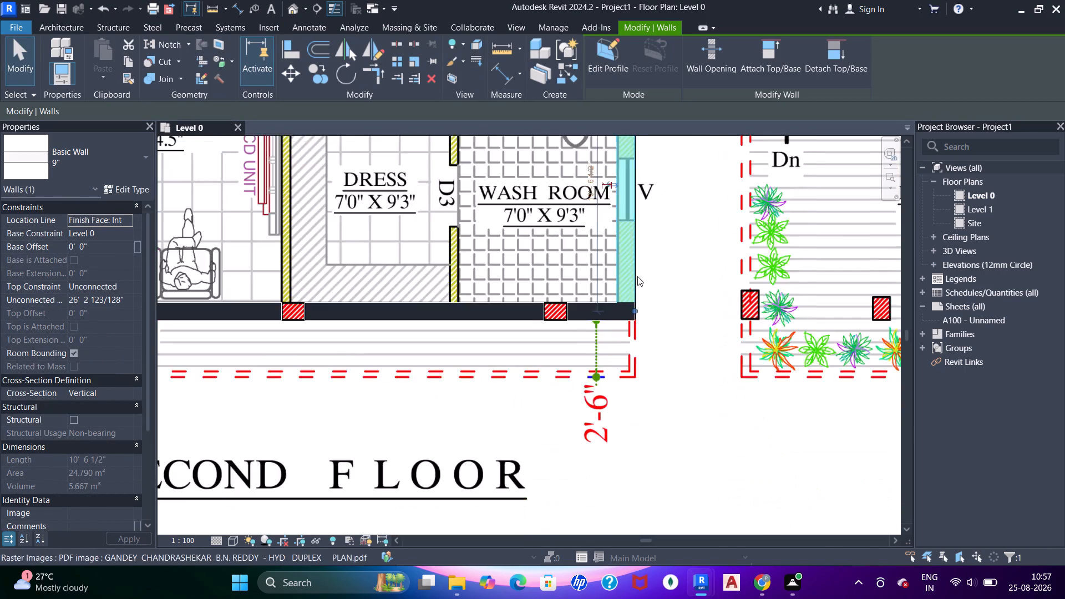
pyautogui.scroll(10, 633, 299)
pyautogui.moveTo(625, 319); pyautogui.dragTo(613, 365, button='middle')
pyautogui.press('Right')
pyautogui.scroll(1, 619, 362)
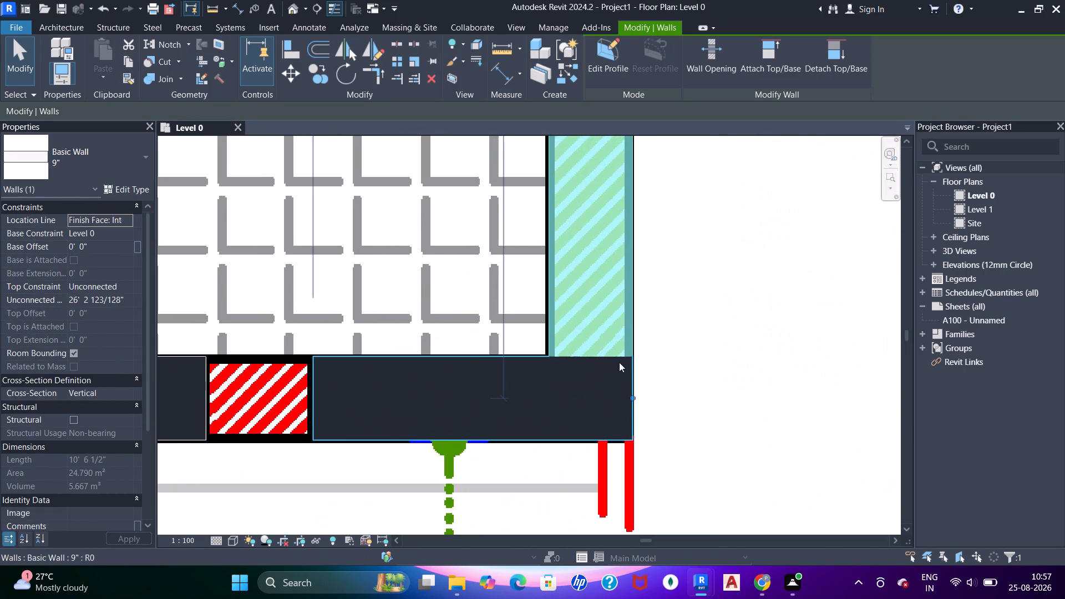
pyautogui.press('Escape')
pyautogui.press('Escape')
# Disallow the join at the short lower wall's corner end and pull that end back to make it 2'-0" long.
pyautogui.click(501, 354)
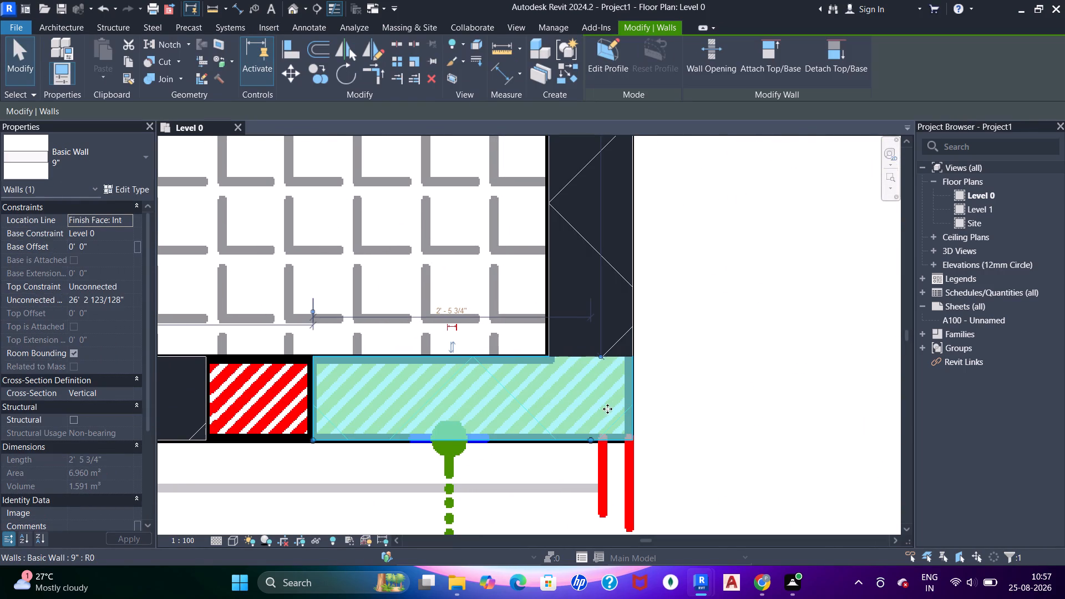
pyautogui.rightClick(593, 440)
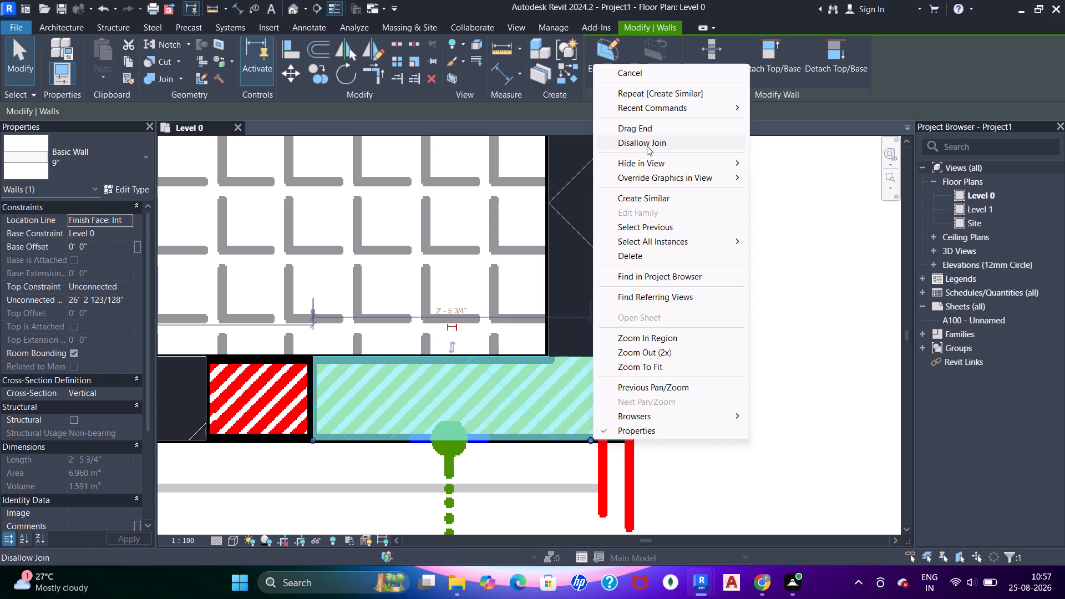
pyautogui.click(647, 143)
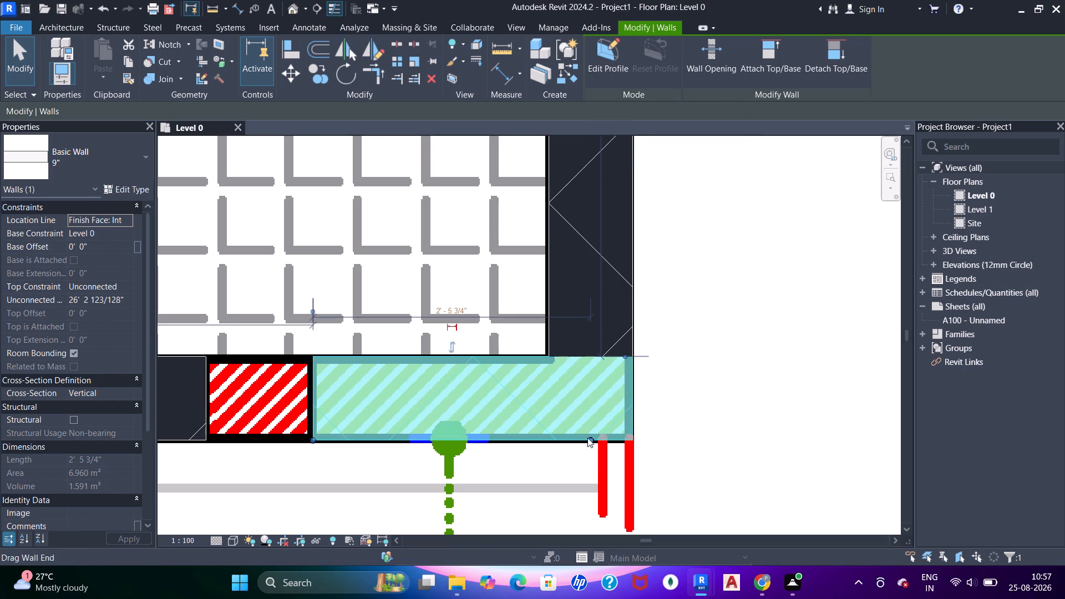
pyautogui.moveTo(587, 438); pyautogui.dragTo(538, 439)
# Stretch the lower end of the outer wash room wall down to the outer face line of the lower walls.
pyautogui.click(613, 399)
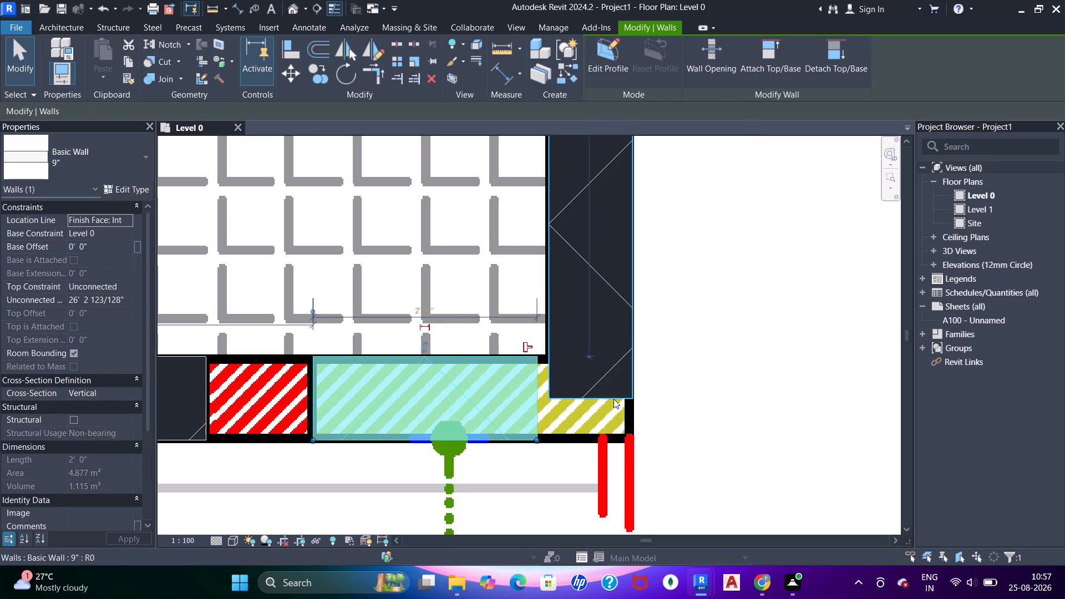
pyautogui.moveTo(627, 399); pyautogui.dragTo(630, 435)
pyautogui.press('Escape')
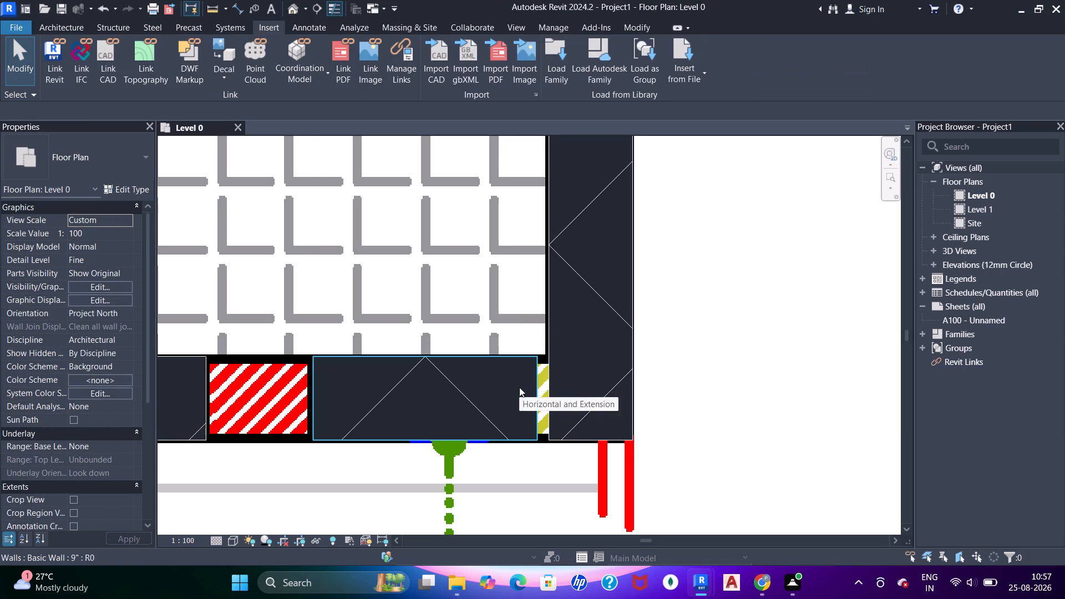
# Align the short lower wall's free end with the inner face of the outer wash room wall.
pyautogui.press('a')
pyautogui.press('a')
pyautogui.press('a')
pyautogui.click(553, 390)
pyautogui.click(536, 413)
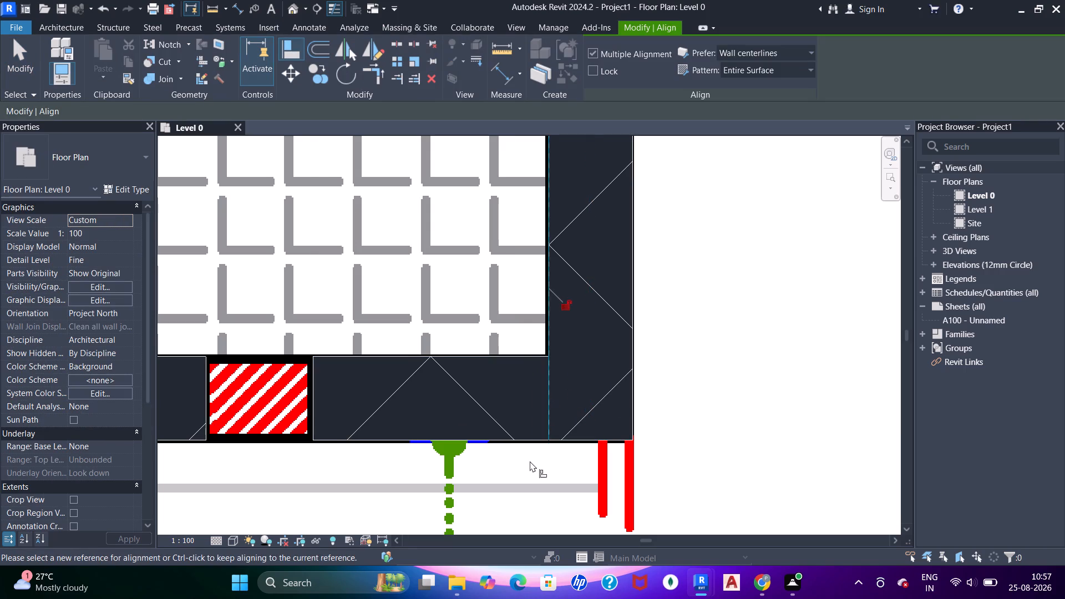
pyautogui.click(525, 467)
# Align the outer face of the short lower wall and the end of the outer wash room wall with the adjoining lower wall.
pyautogui.click(196, 439)
pyautogui.click(328, 438)
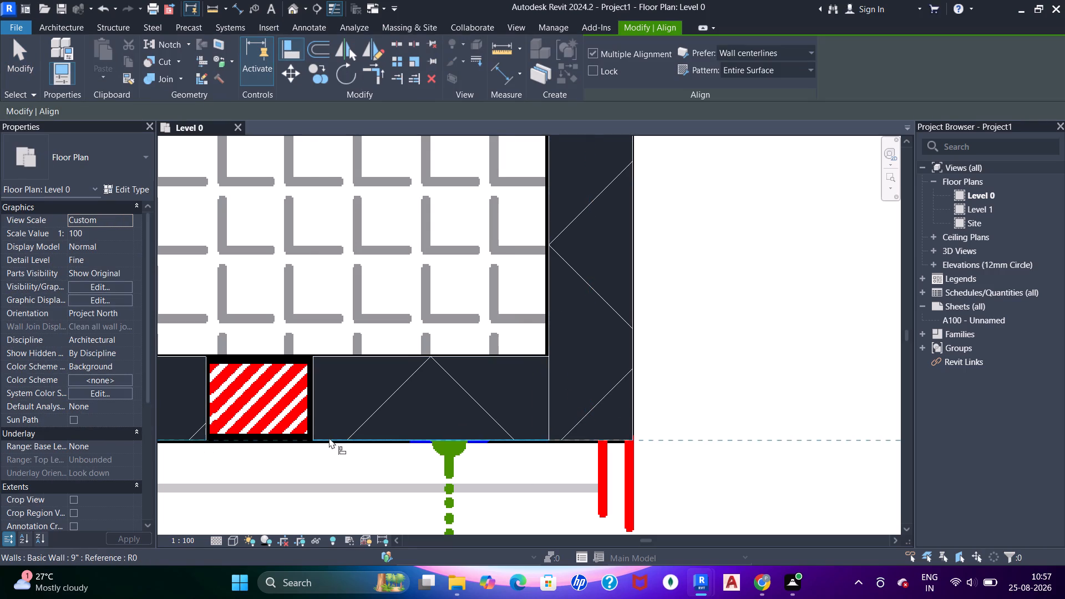
pyautogui.click(352, 464)
pyautogui.click(468, 438)
pyautogui.click(580, 443)
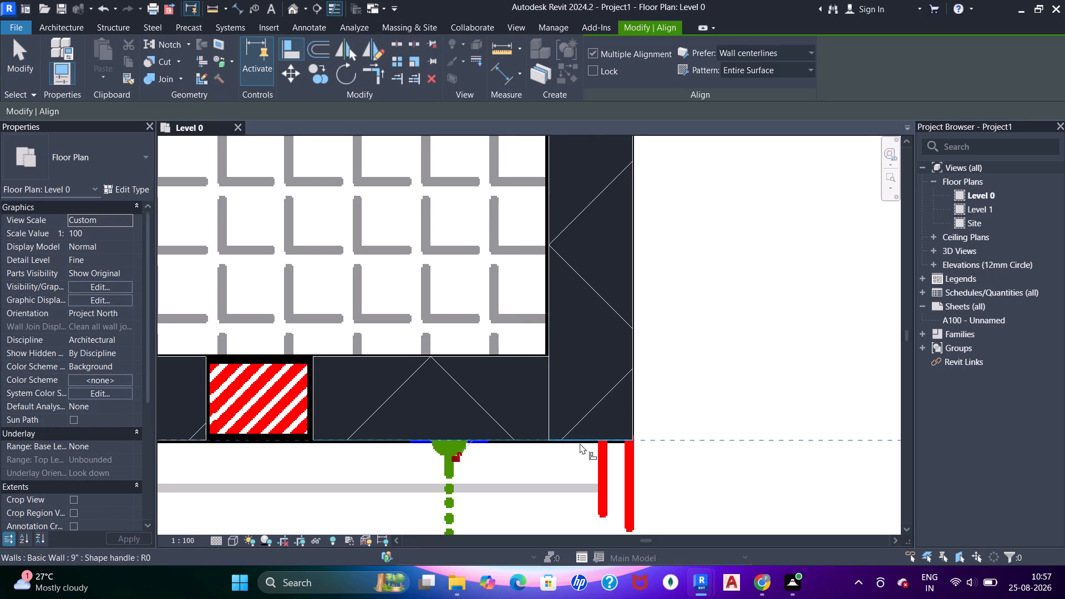
# Stretch the upper end of the outer wash room wall up past the window along M/BED, making it 21'-0" long.
pyautogui.scroll(-5, 579, 428)
pyautogui.moveTo(579, 339); pyautogui.dragTo(585, 366, button='middle')
pyautogui.scroll(1, 585, 366)
pyautogui.press('Escape')
pyautogui.press('Escape')
pyautogui.scroll(-7, 580, 363)
pyautogui.moveTo(582, 304); pyautogui.dragTo(579, 392, button='middle')
pyautogui.press('Escape')
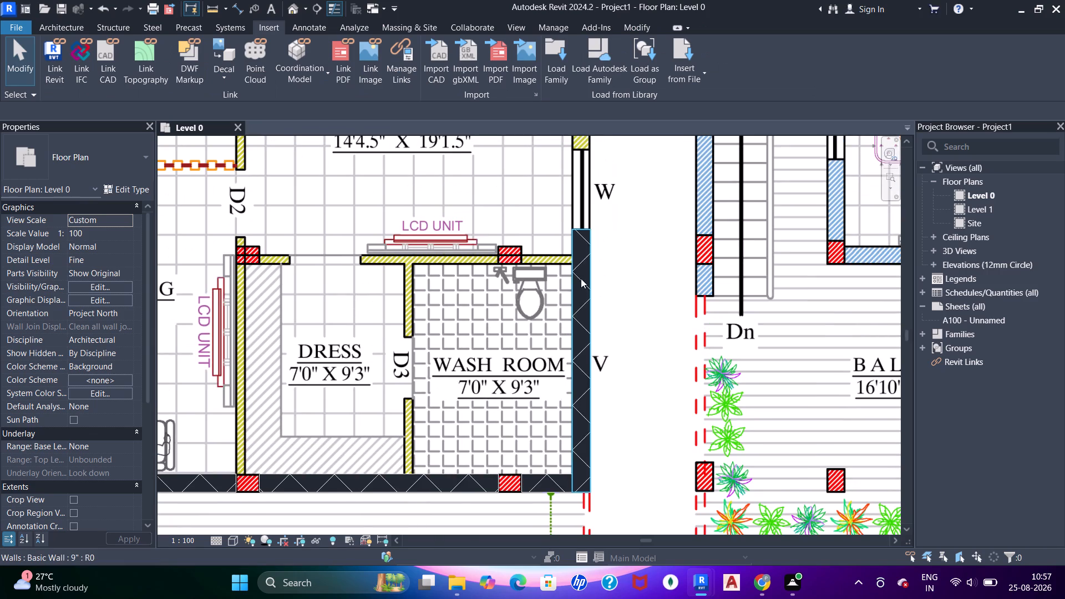
pyautogui.click(581, 278)
pyautogui.scroll(7, 580, 278)
pyautogui.moveTo(586, 265); pyautogui.dragTo(577, 338, button='middle')
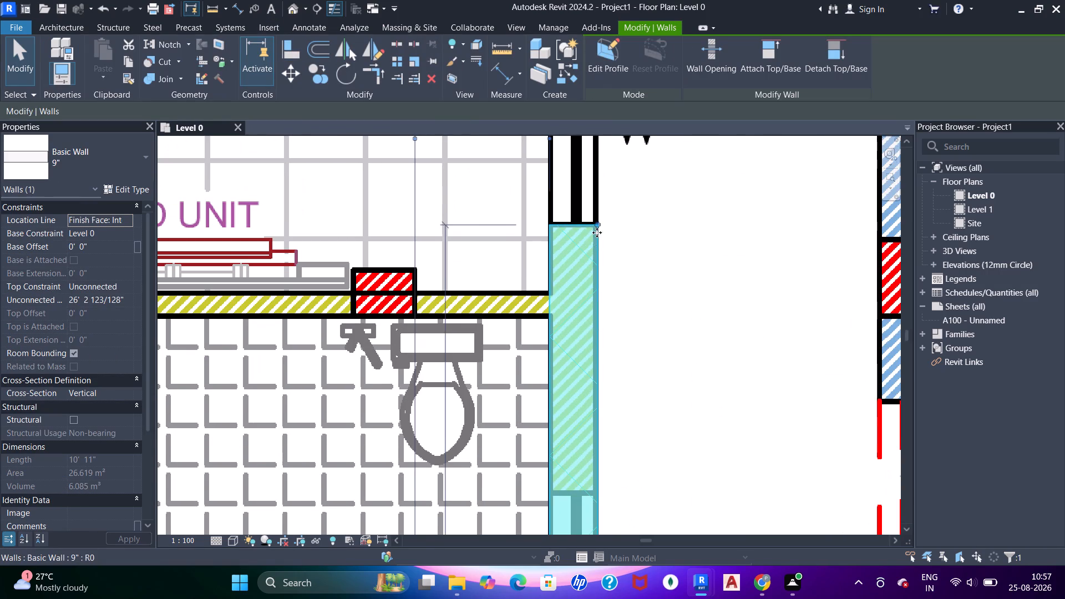
pyautogui.rightClick(603, 221)
pyautogui.moveTo(649, 268); pyautogui.dragTo(632, 270)
pyautogui.scroll(-4, 551, 266)
pyautogui.moveTo(564, 255); pyautogui.dragTo(569, 374, button='middle')
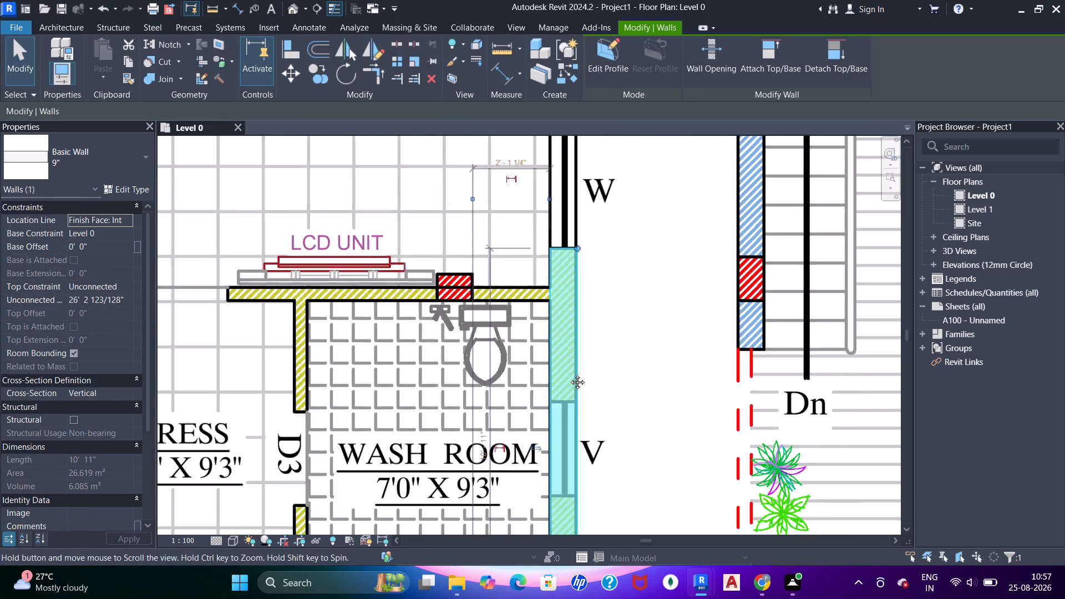
pyautogui.moveTo(569, 374); pyautogui.dragTo(570, 377, button='middle')
pyautogui.moveTo(574, 359); pyautogui.dragTo(574, 454, button='middle')
pyautogui.scroll(-4, 577, 367)
pyautogui.moveTo(579, 332); pyautogui.dragTo(572, 454, button='middle')
pyautogui.scroll(1, 572, 454)
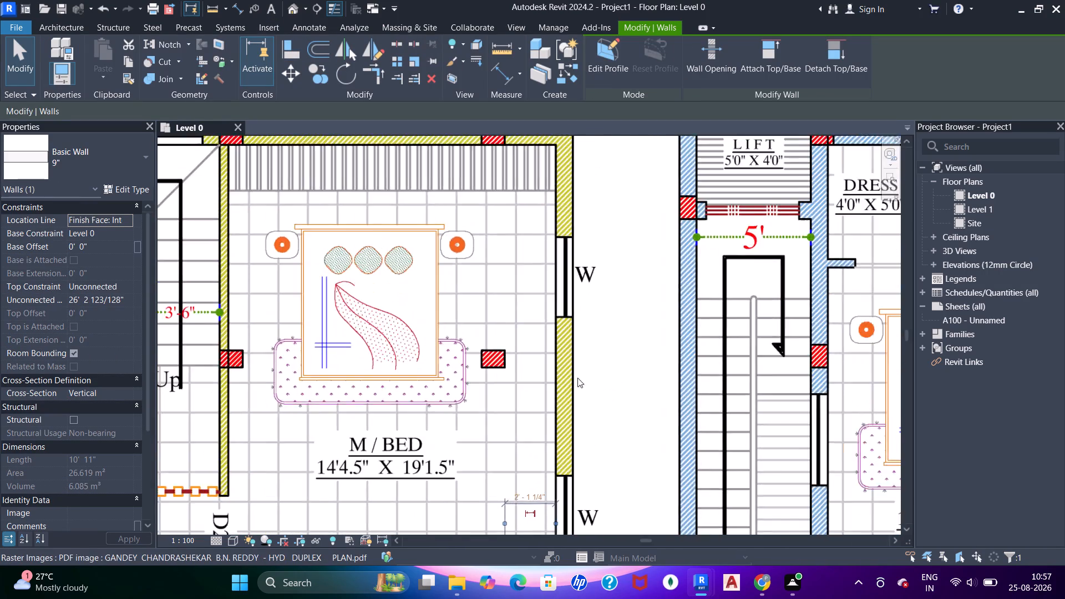
pyautogui.scroll(-2, 577, 360)
pyautogui.moveTo(576, 369); pyautogui.dragTo(586, 261, button='middle')
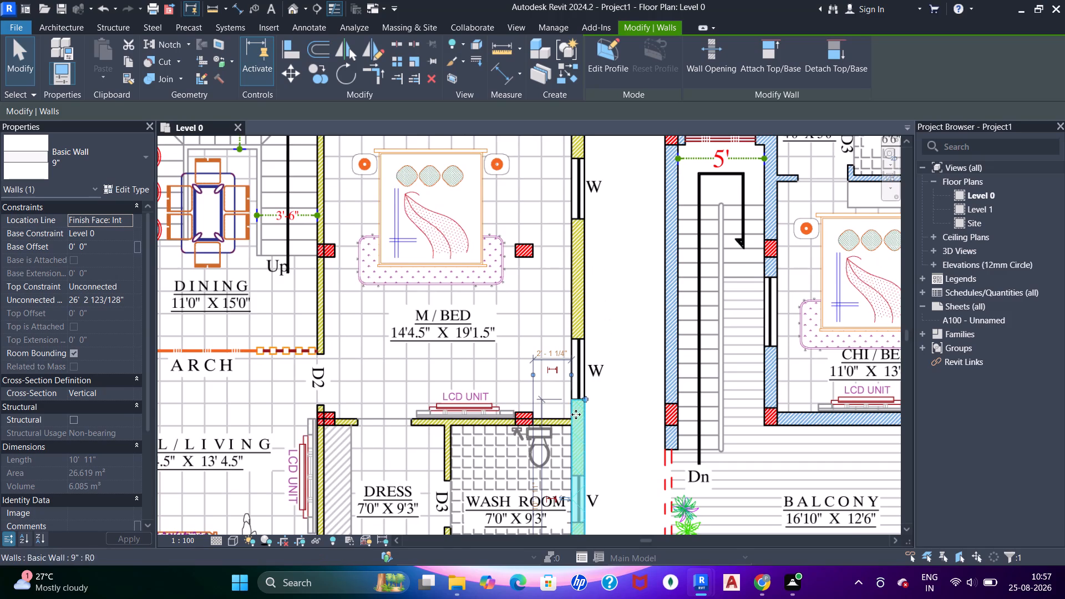
pyautogui.scroll(2, 576, 414)
pyautogui.moveTo(589, 393); pyautogui.dragTo(571, 291)
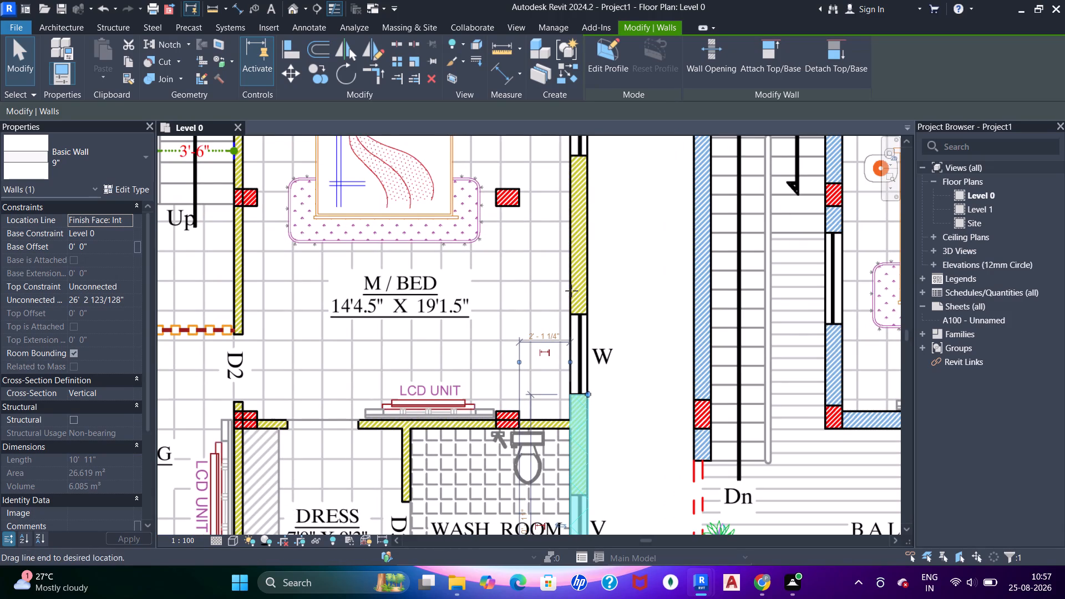
pyautogui.moveTo(571, 291); pyautogui.dragTo(582, 156)
# Stretch the same outer wall's upper end on to the outer corner of M/BED, making it 28'-9" long.
pyautogui.moveTo(585, 171); pyautogui.dragTo(582, 423, button='middle')
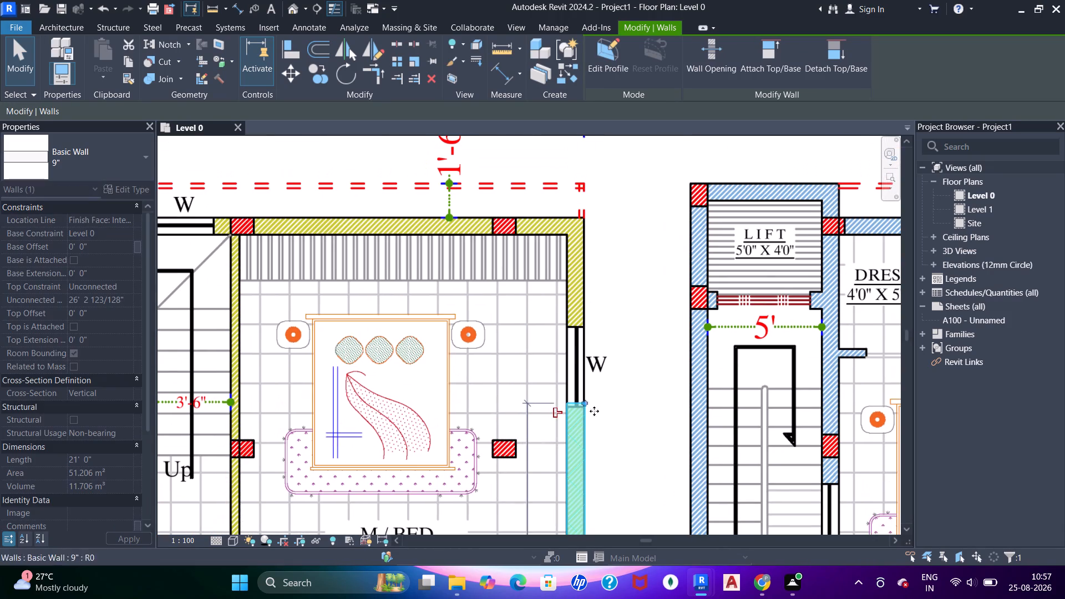
pyautogui.moveTo(585, 404); pyautogui.dragTo(587, 233)
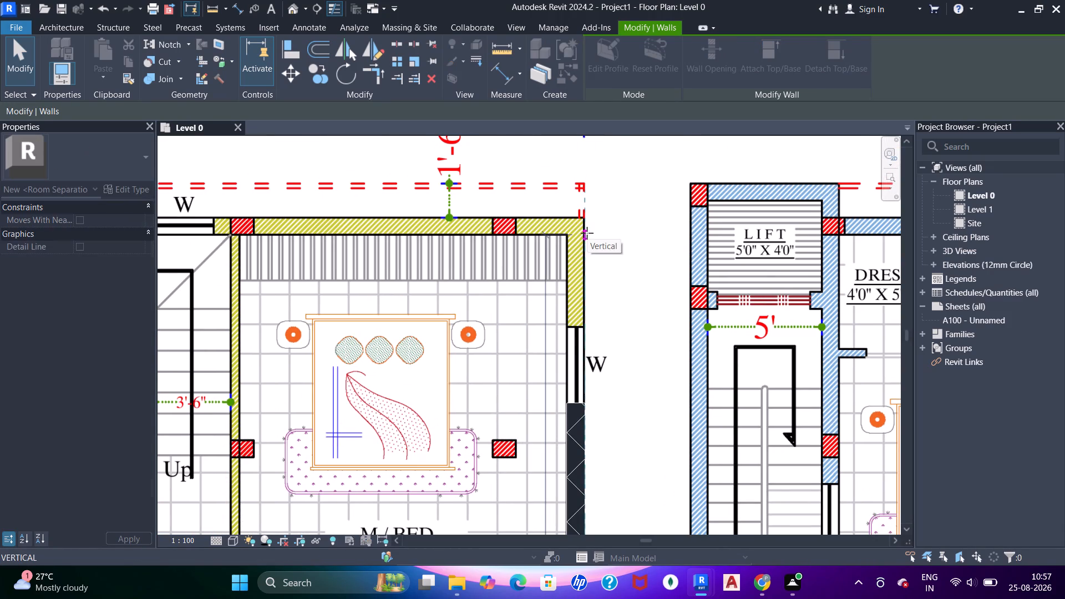
pyautogui.moveTo(587, 233); pyautogui.dragTo(586, 232)
pyautogui.scroll(5, 569, 247)
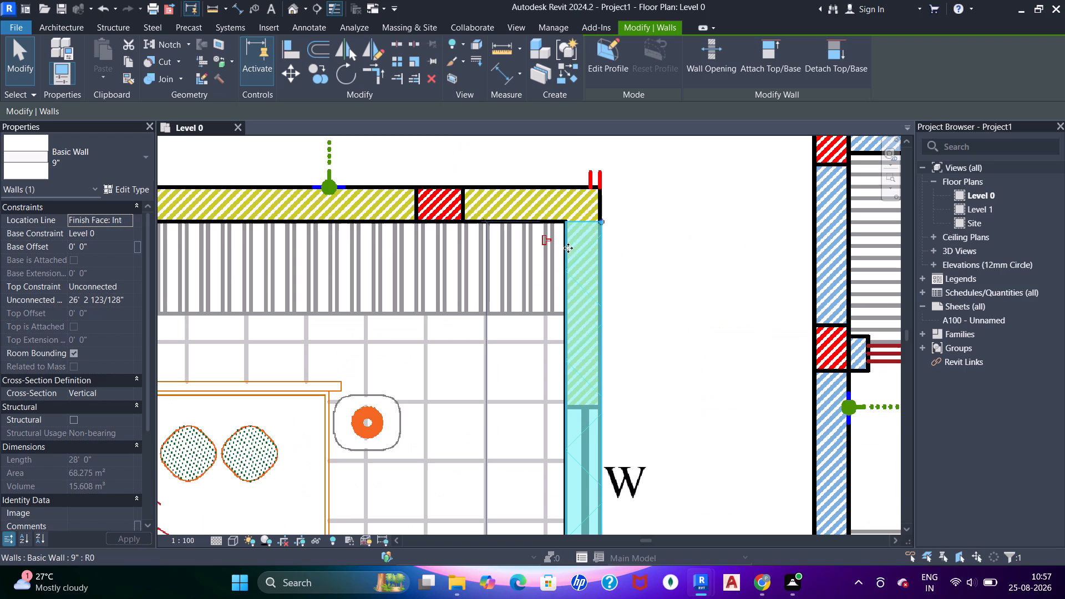
pyautogui.scroll(3, 623, 226)
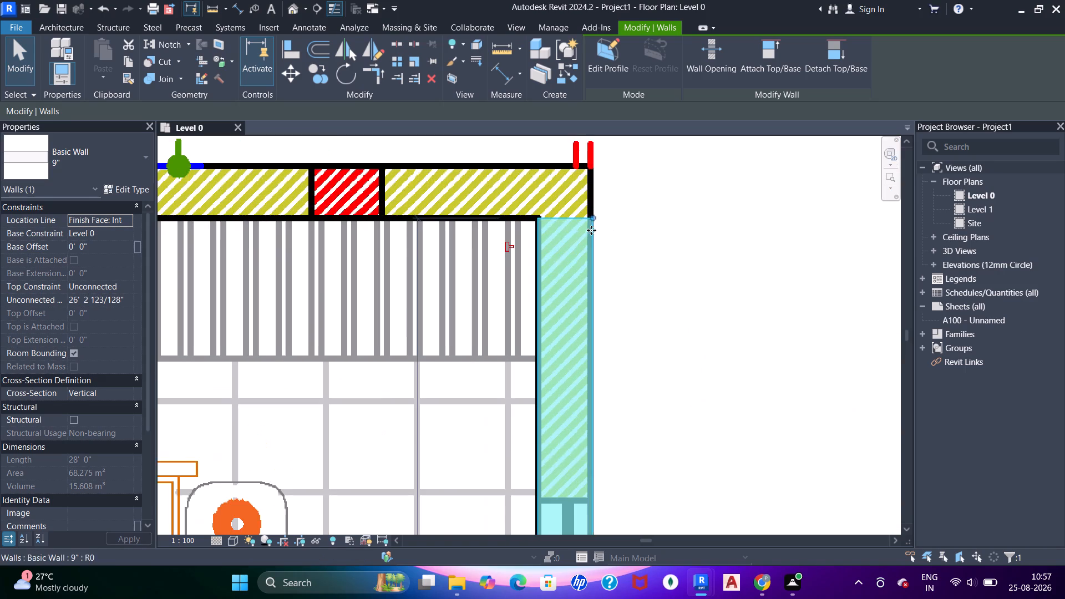
pyautogui.moveTo(591, 230); pyautogui.dragTo(625, 301, button='middle')
pyautogui.scroll(2, 626, 298)
pyautogui.moveTo(628, 288); pyautogui.dragTo(626, 265)
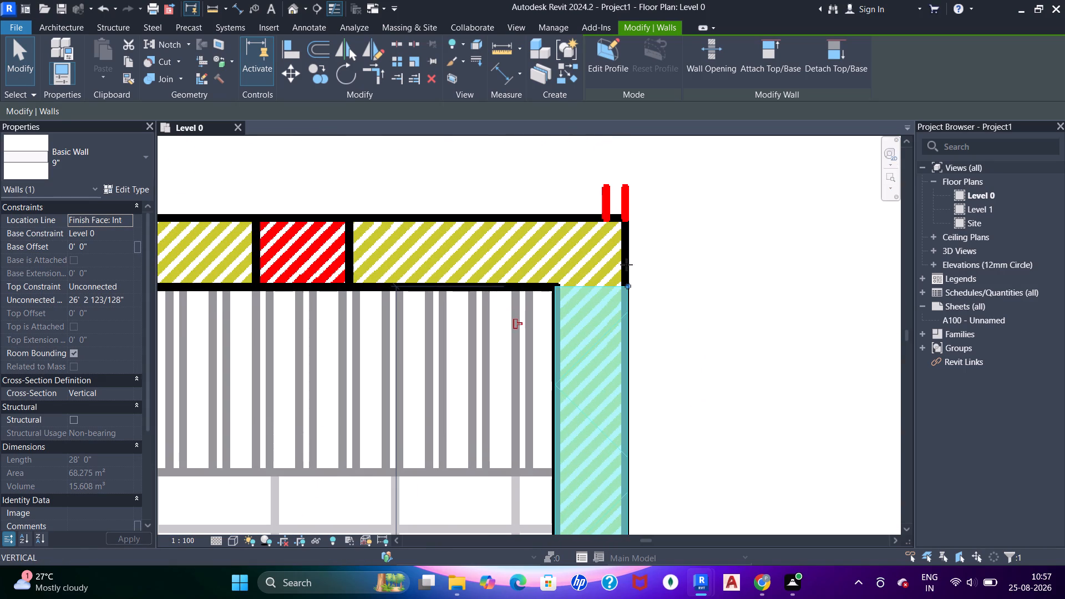
pyautogui.moveTo(626, 265); pyautogui.dragTo(625, 217)
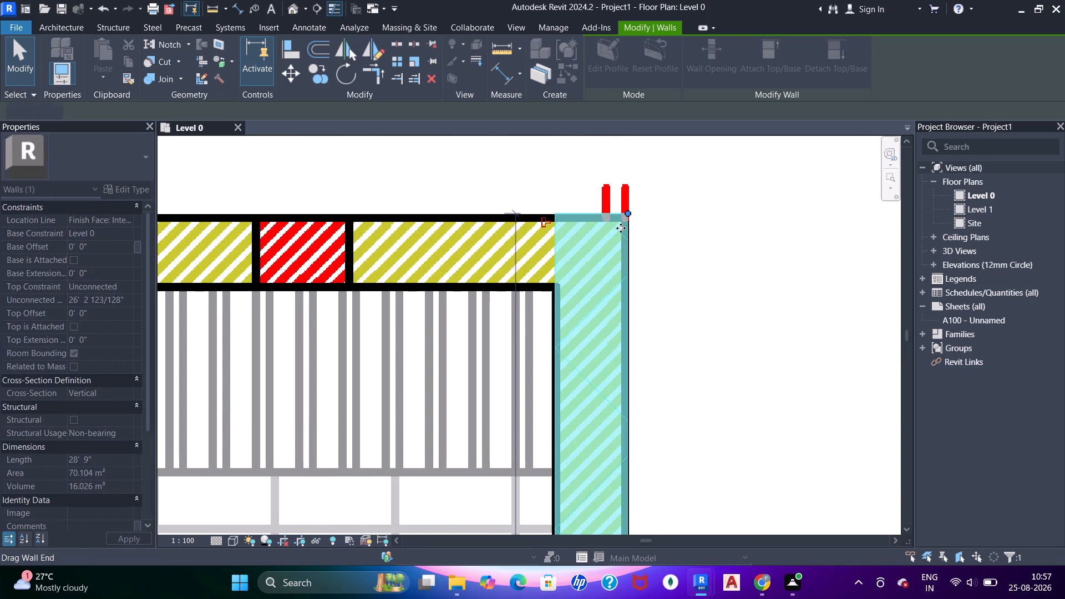
# Fine-tune the outer wall's upper end at the M/BED corner to the plan's outer face line, making it about 28'-8 1/2" long.
pyautogui.scroll(3, 613, 192)
pyautogui.moveTo(633, 222); pyautogui.dragTo(633, 236)
pyautogui.press('Escape')
pyautogui.click(616, 240)
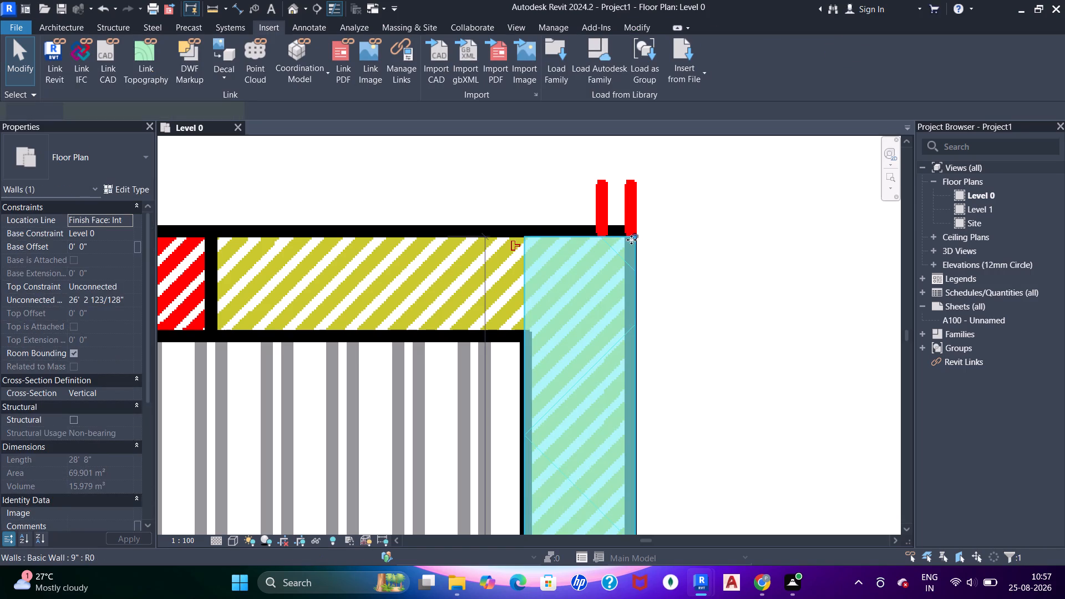
pyautogui.click(635, 232)
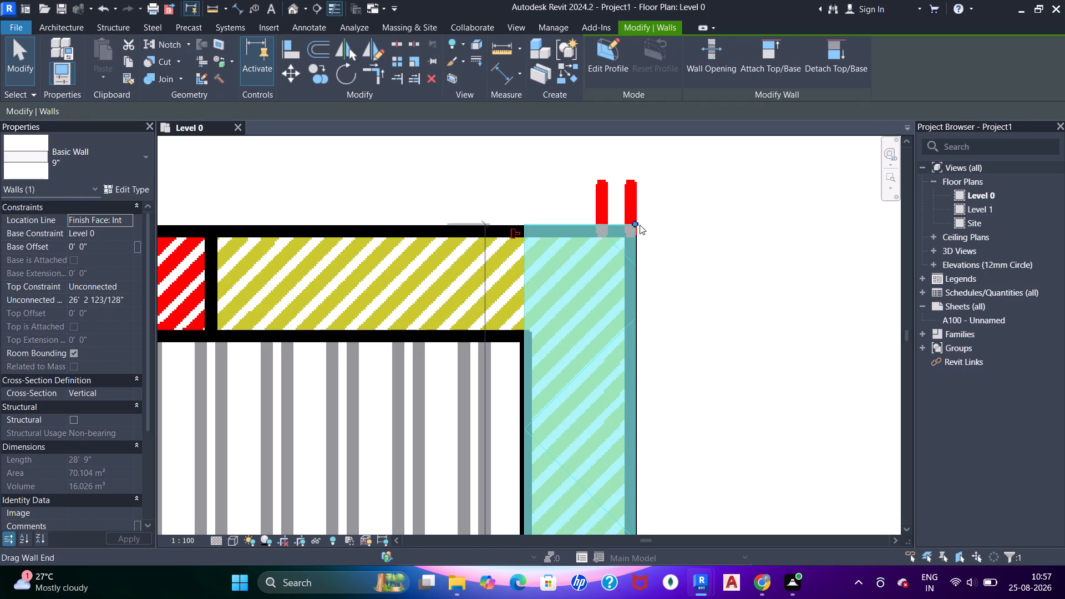
pyautogui.scroll(7, 632, 225)
pyautogui.moveTo(641, 222); pyautogui.dragTo(641, 240)
pyautogui.press('Escape')
pyautogui.scroll(-11, 507, 249)
pyautogui.moveTo(503, 266); pyautogui.dragTo(552, 260, button='middle')
pyautogui.scroll(5, 537, 260)
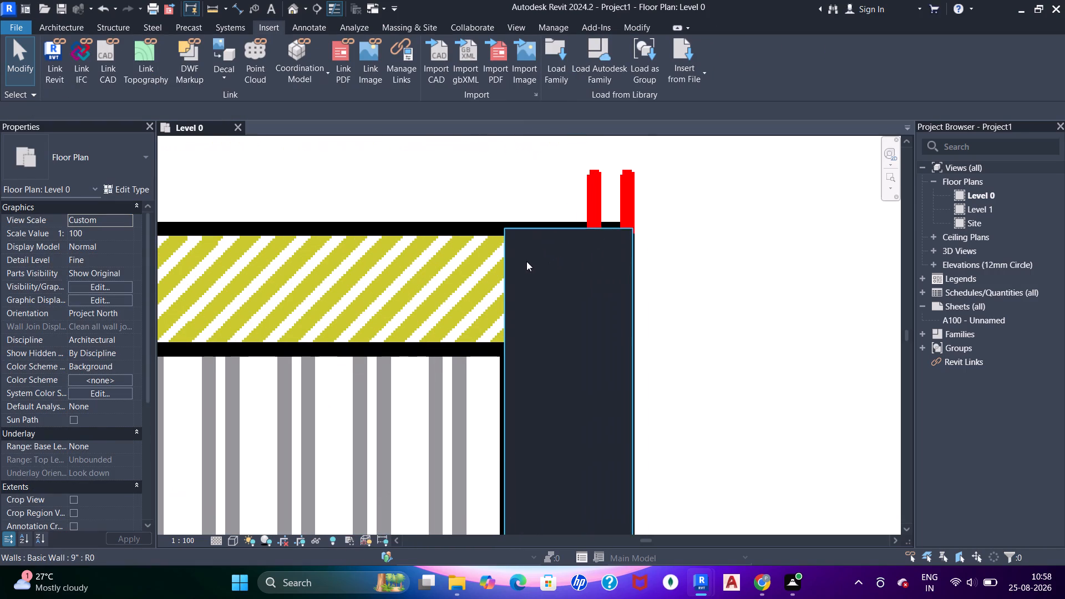
pyautogui.click(526, 261)
pyautogui.press('Escape')
# Draw a 9" wall with joins disallowed along the upper M/BED edge, from beside the outer corner wall to the nearest column.
pyautogui.press('w')
pyautogui.press('a')
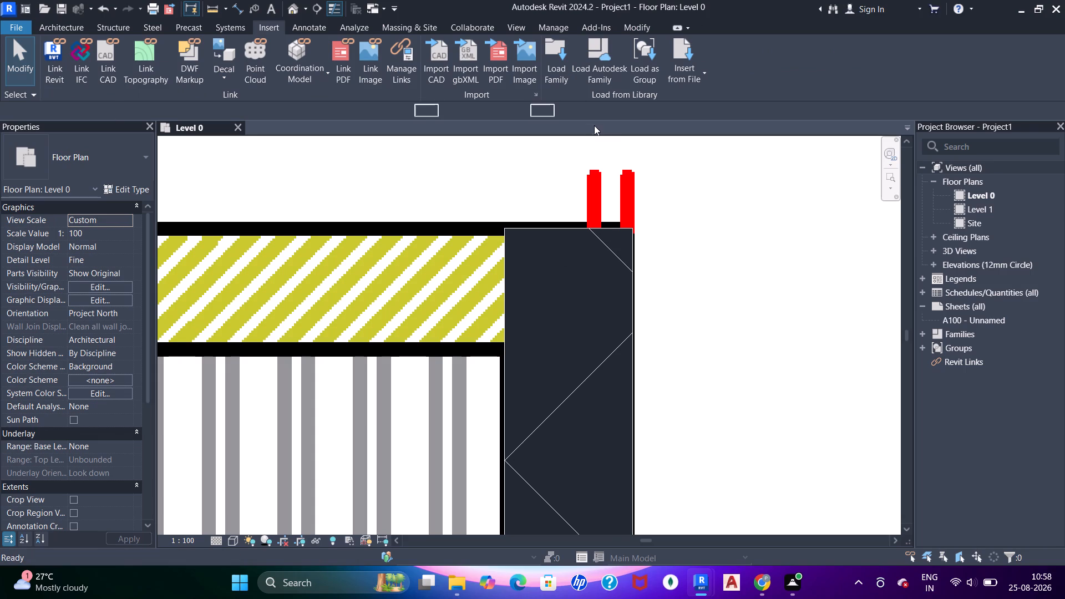
pyautogui.click(738, 105)
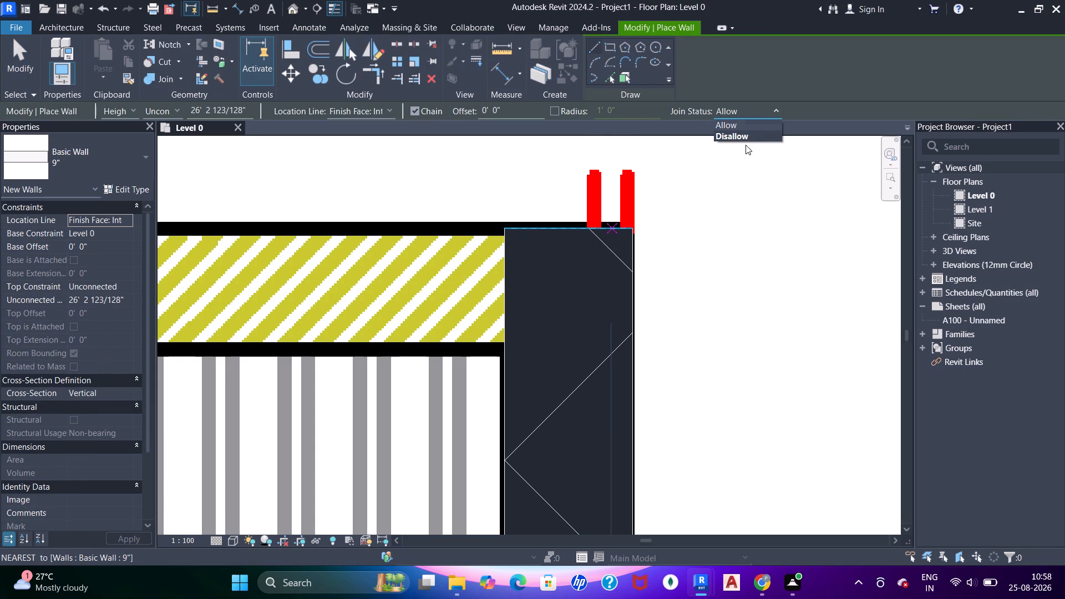
pyautogui.click(745, 139)
pyautogui.moveTo(432, 216); pyautogui.dragTo(611, 231, button='middle')
pyautogui.scroll(1, 434, 219)
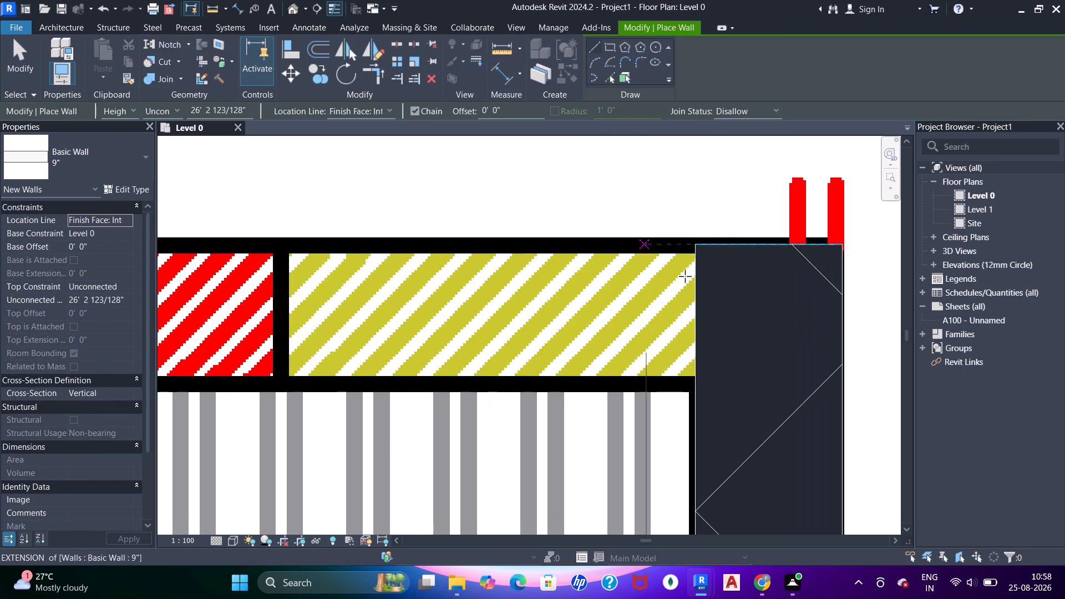
pyautogui.moveTo(681, 386); pyautogui.dragTo(671, 392)
pyautogui.press('Escape')
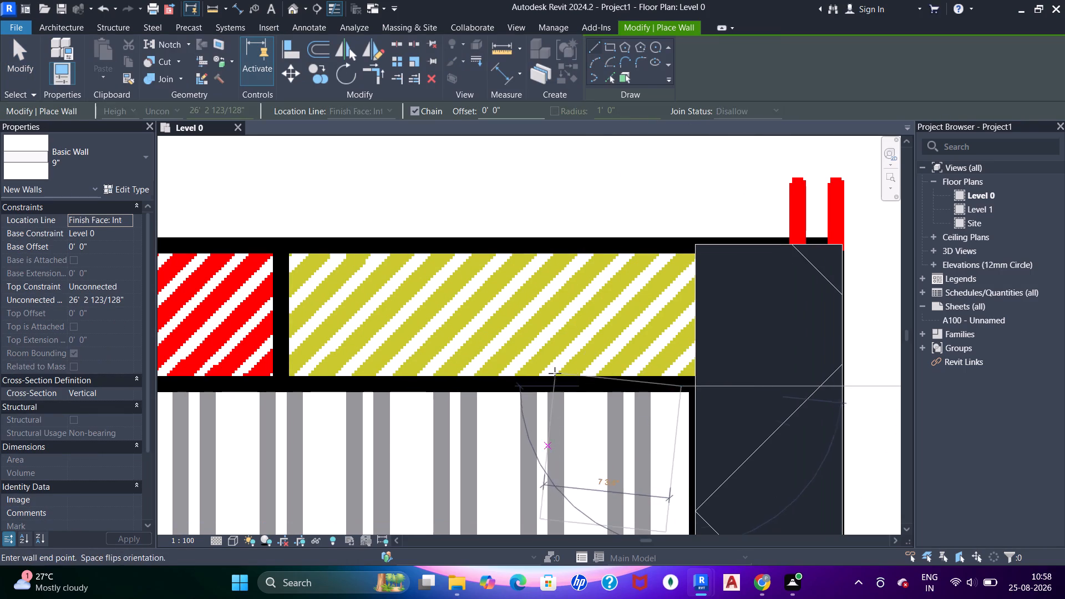
pyautogui.moveTo(684, 247); pyautogui.dragTo(683, 253)
pyautogui.scroll(-3, 390, 266)
pyautogui.moveTo(389, 267); pyautogui.dragTo(674, 253, button='middle')
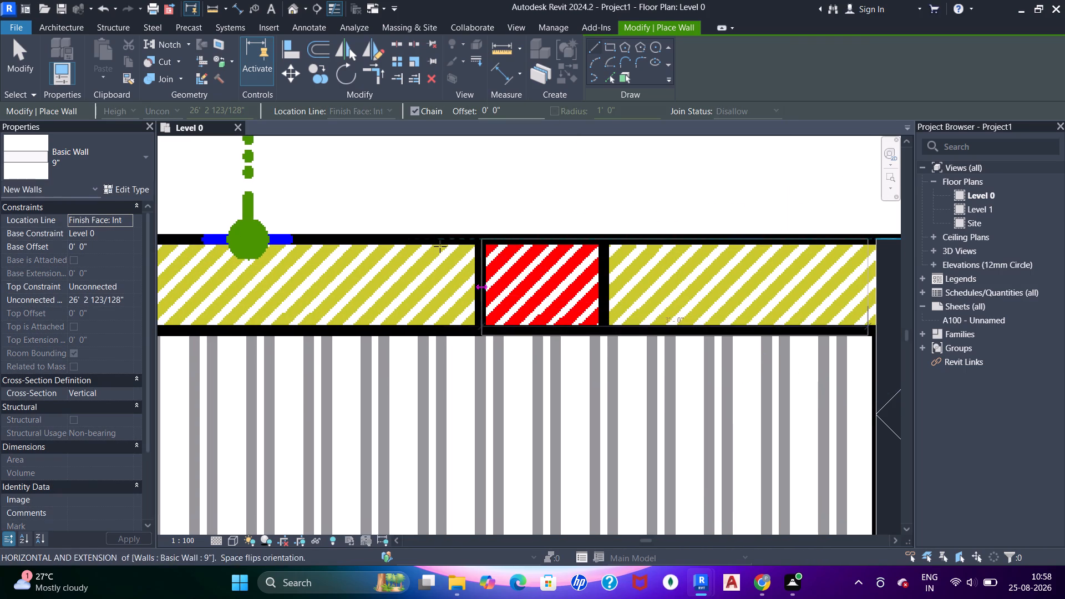
pyautogui.scroll(5, 622, 247)
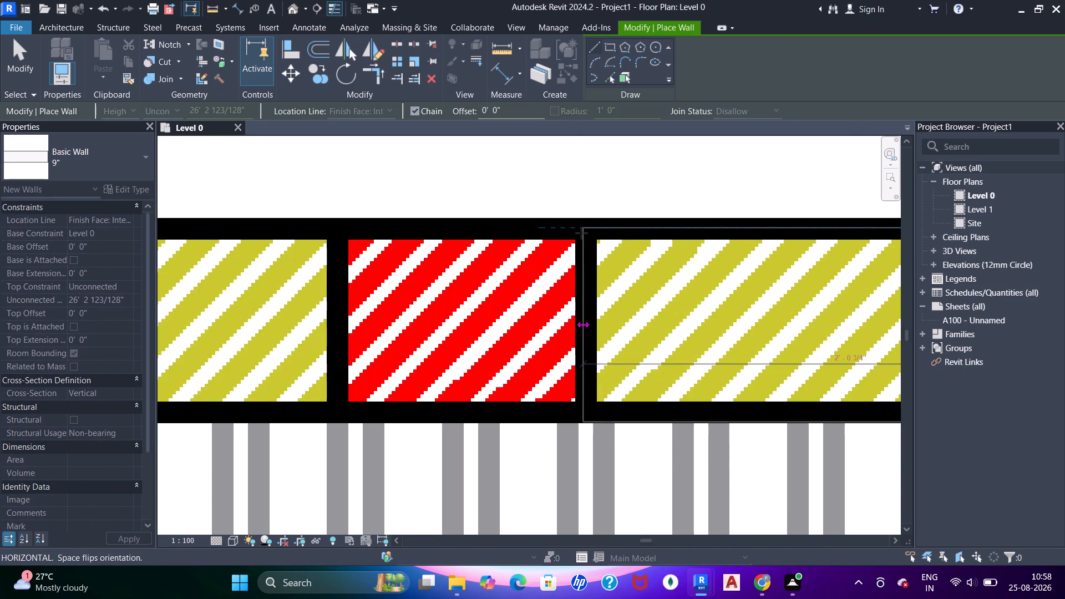
pyautogui.click(581, 233)
pyautogui.press('Escape')
# Draw a 9" wall along the upper M/BED edge between the two columns, face to face.
pyautogui.moveTo(334, 273); pyautogui.dragTo(630, 281, button='middle')
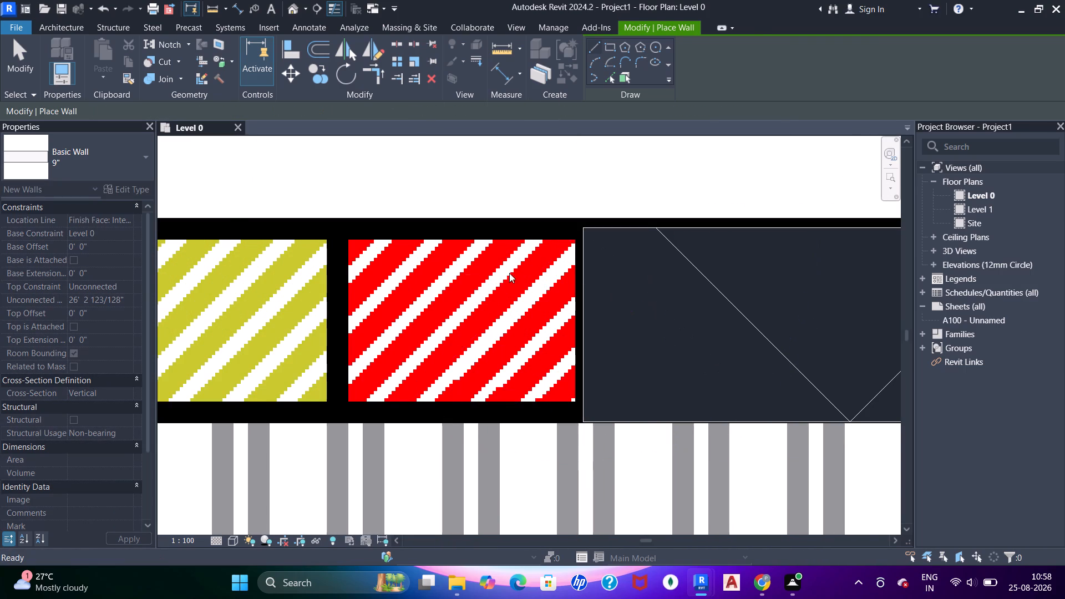
pyautogui.moveTo(477, 288); pyautogui.dragTo(610, 290, button='middle')
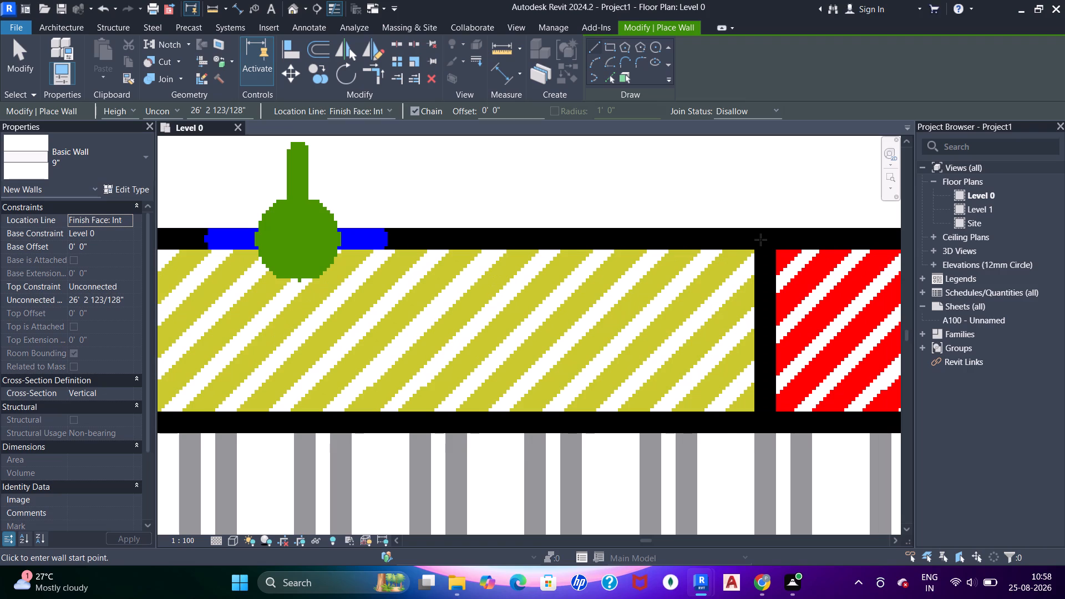
pyautogui.click(760, 240)
pyautogui.moveTo(518, 237); pyautogui.dragTo(668, 233, button='middle')
pyautogui.moveTo(423, 230); pyautogui.dragTo(666, 232, button='middle')
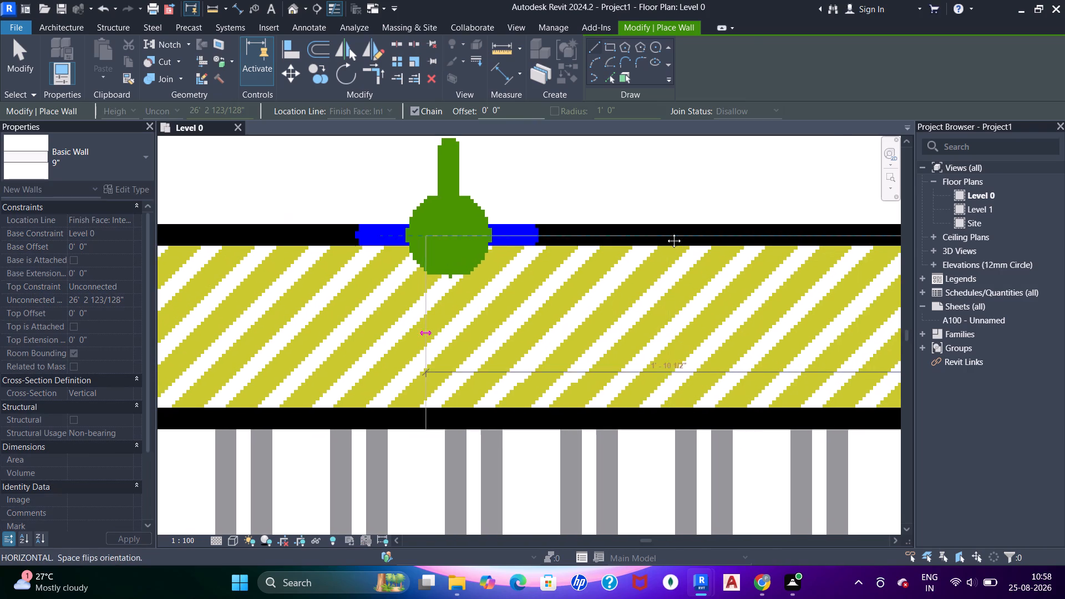
pyautogui.moveTo(666, 232); pyautogui.dragTo(794, 229, button='middle')
pyautogui.moveTo(565, 227); pyautogui.dragTo(763, 238, button='middle')
pyautogui.scroll(1, 466, 245)
pyautogui.moveTo(466, 246); pyautogui.dragTo(760, 253, button='middle')
pyautogui.moveTo(432, 252); pyautogui.dragTo(785, 247, button='middle')
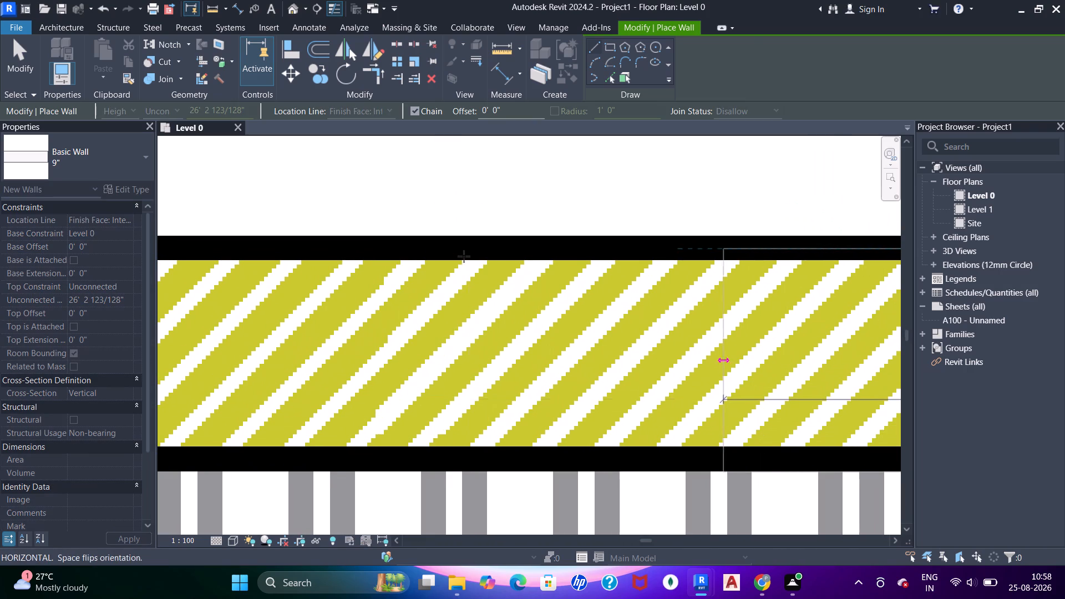
pyautogui.moveTo(489, 260); pyautogui.dragTo(803, 260, button='middle')
pyautogui.scroll(-3, 433, 254)
pyautogui.moveTo(363, 270); pyautogui.dragTo(583, 273, button='middle')
pyautogui.moveTo(357, 220); pyautogui.dragTo(555, 237, button='middle')
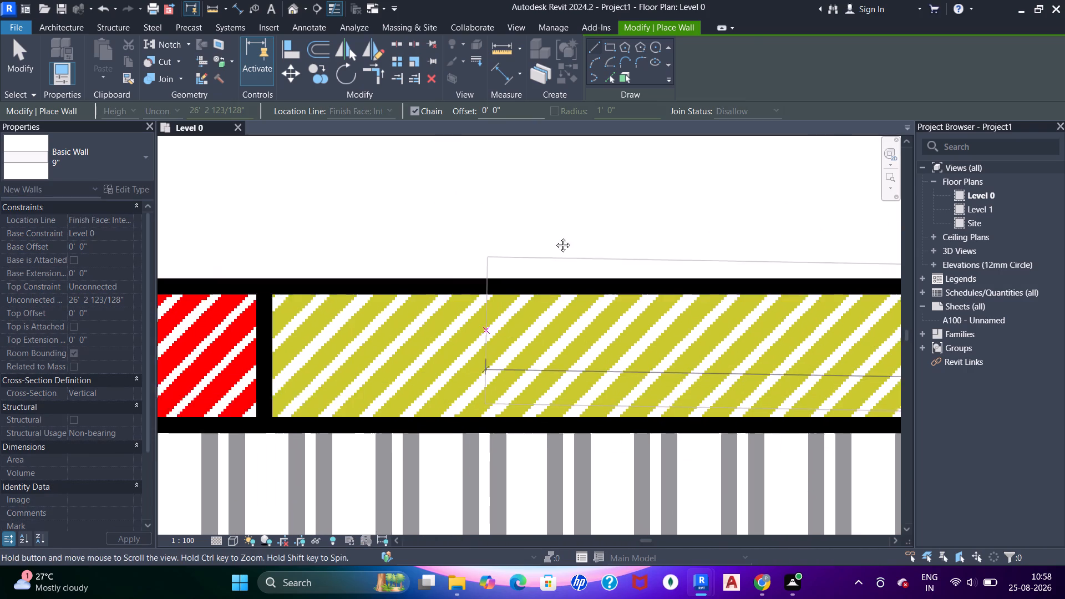
pyautogui.moveTo(555, 237); pyautogui.dragTo(557, 235, button='middle')
pyautogui.moveTo(332, 299); pyautogui.dragTo(383, 299, button='middle')
pyautogui.scroll(5, 386, 268)
pyautogui.click(381, 266)
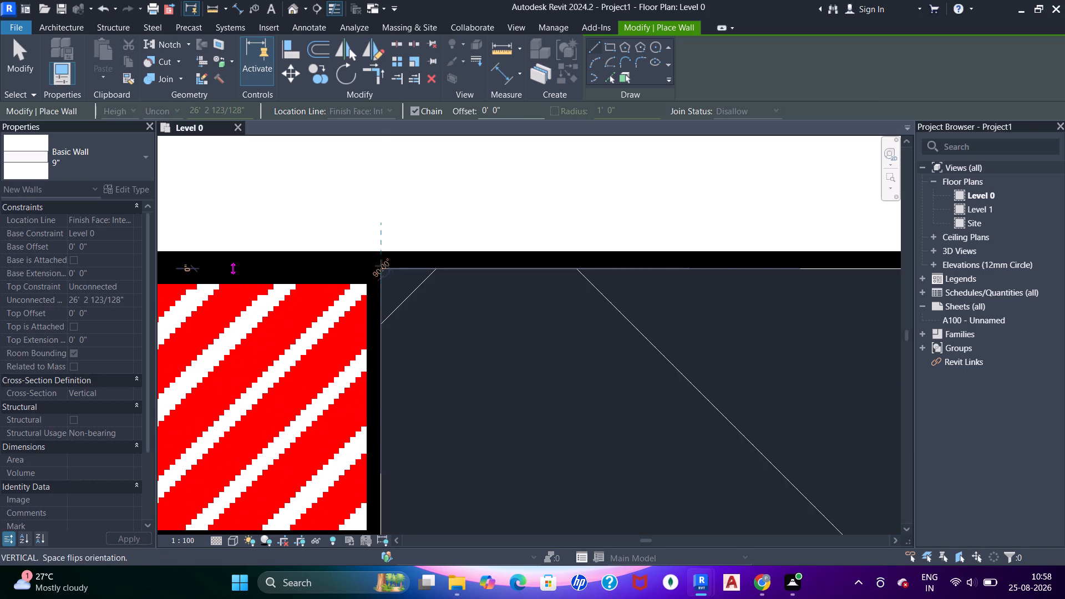
pyautogui.scroll(-7, 377, 261)
pyautogui.moveTo(323, 281); pyautogui.dragTo(502, 280, button='middle')
pyautogui.press('Escape')
# Draw a 9" wall above the staircase, across both windows, from the M/BED column to the column at the stair's far corner.
pyautogui.scroll(6, 379, 261)
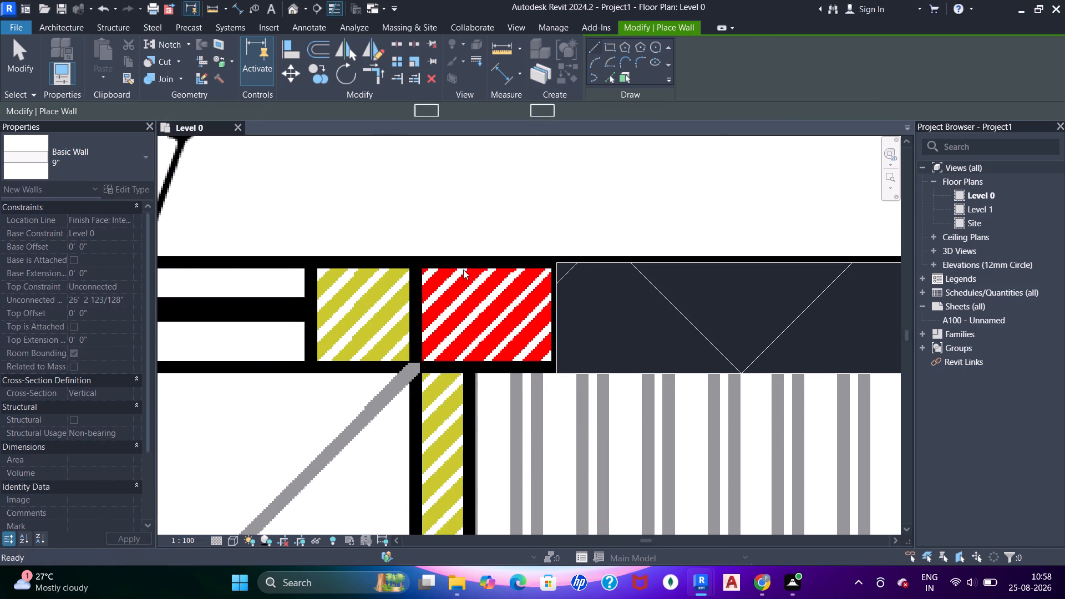
pyautogui.moveTo(458, 263); pyautogui.dragTo(452, 268)
pyautogui.scroll(-4, 429, 257)
pyautogui.moveTo(410, 276); pyautogui.dragTo(428, 287, button='middle')
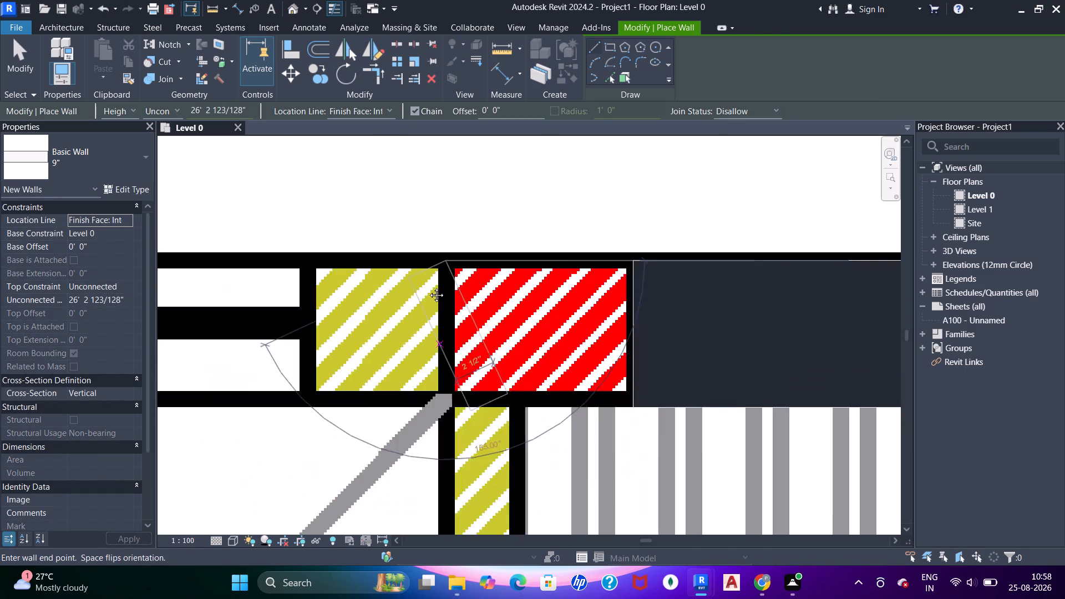
pyautogui.moveTo(428, 287); pyautogui.dragTo(669, 275, button='middle')
pyautogui.scroll(-6, 459, 263)
pyautogui.moveTo(391, 291); pyautogui.dragTo(742, 280, button='middle')
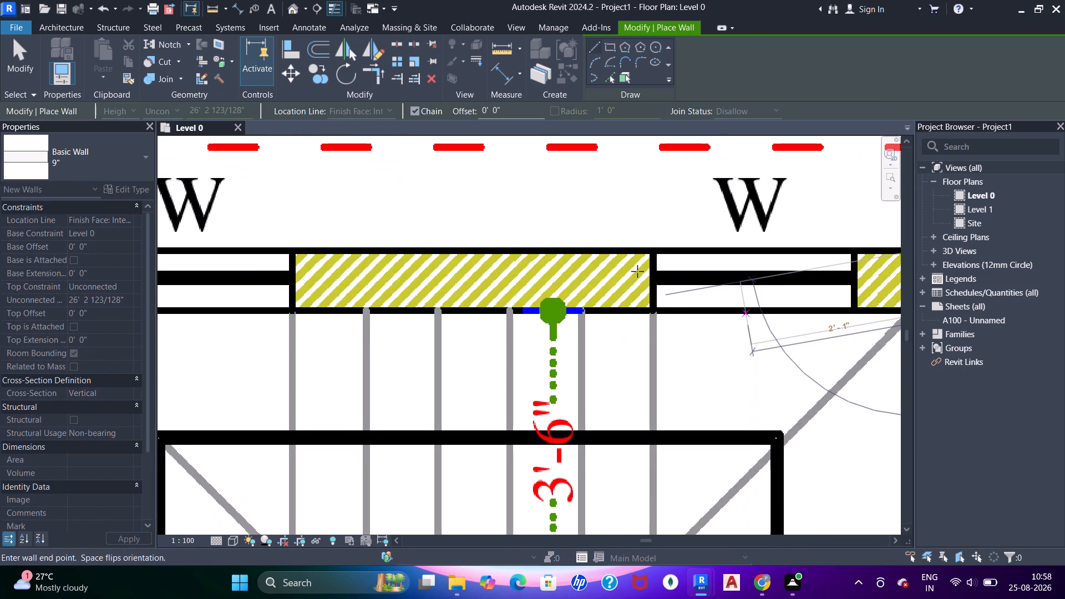
pyautogui.moveTo(463, 262); pyautogui.dragTo(715, 285, button='middle')
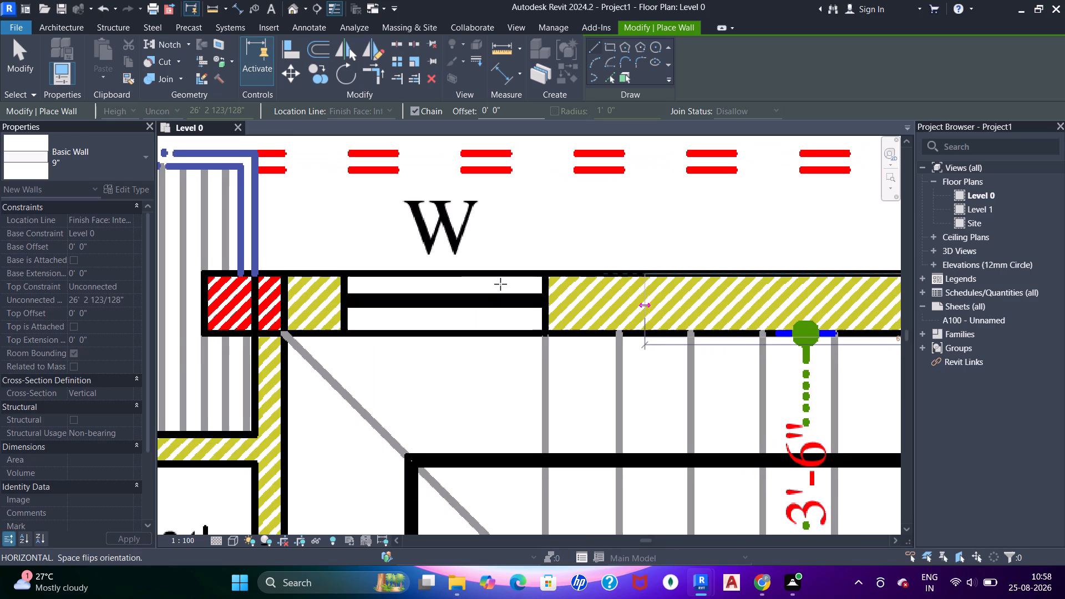
pyautogui.moveTo(500, 284); pyautogui.dragTo(698, 288, button='middle')
pyautogui.scroll(7, 481, 274)
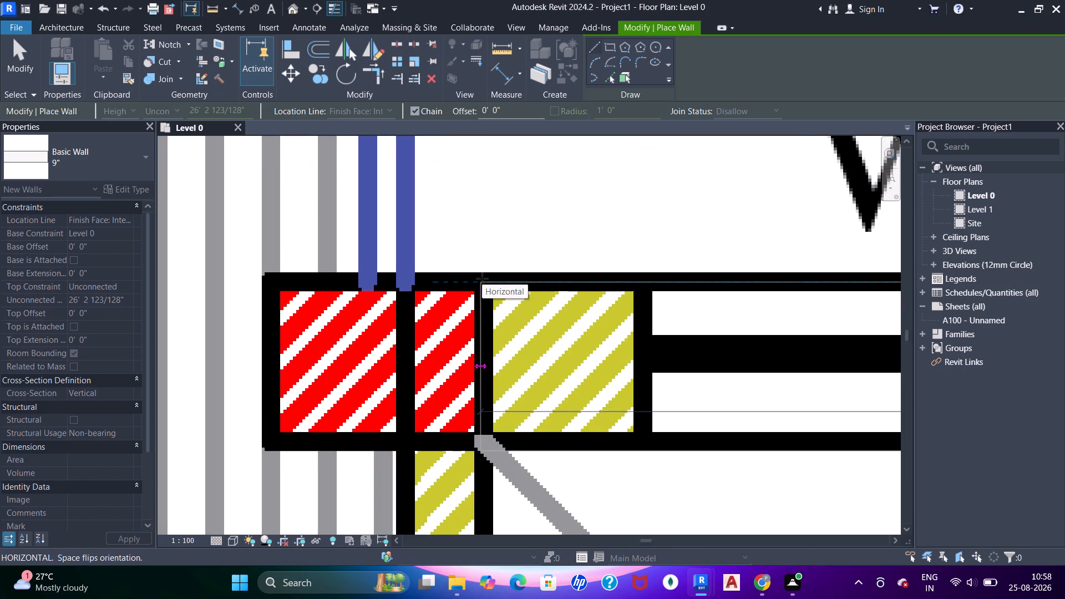
pyautogui.click(482, 280)
pyautogui.scroll(-5, 504, 290)
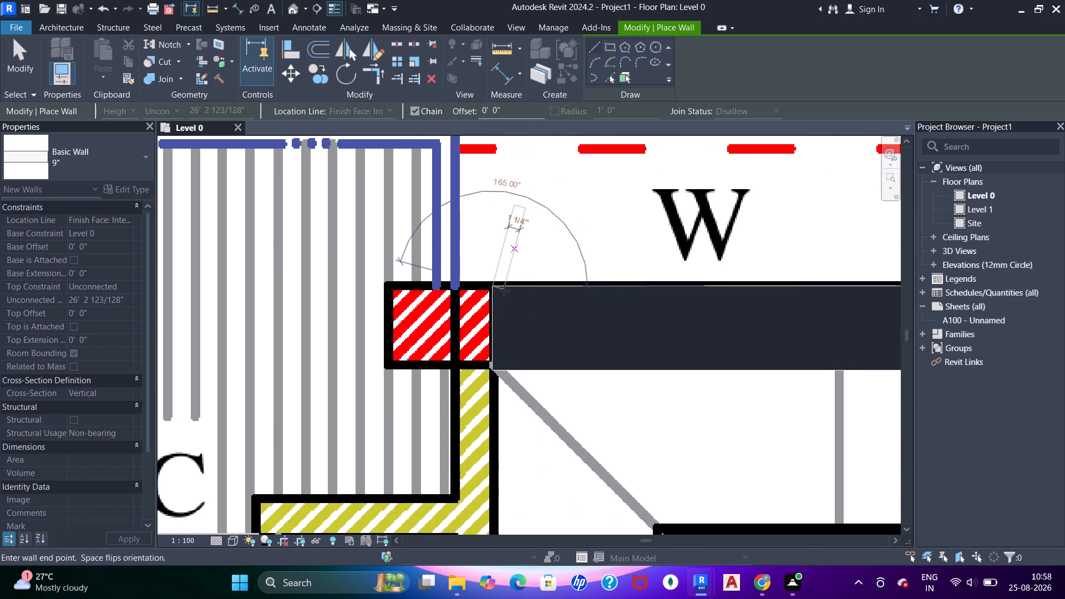
pyautogui.moveTo(568, 299); pyautogui.dragTo(460, 328, button='middle')
pyautogui.press('Escape')
pyautogui.press('Escape')
pyautogui.press('Escape')
pyautogui.press('Escape')
pyautogui.press('Escape')
pyautogui.press('Escape')
pyautogui.press('Escape')
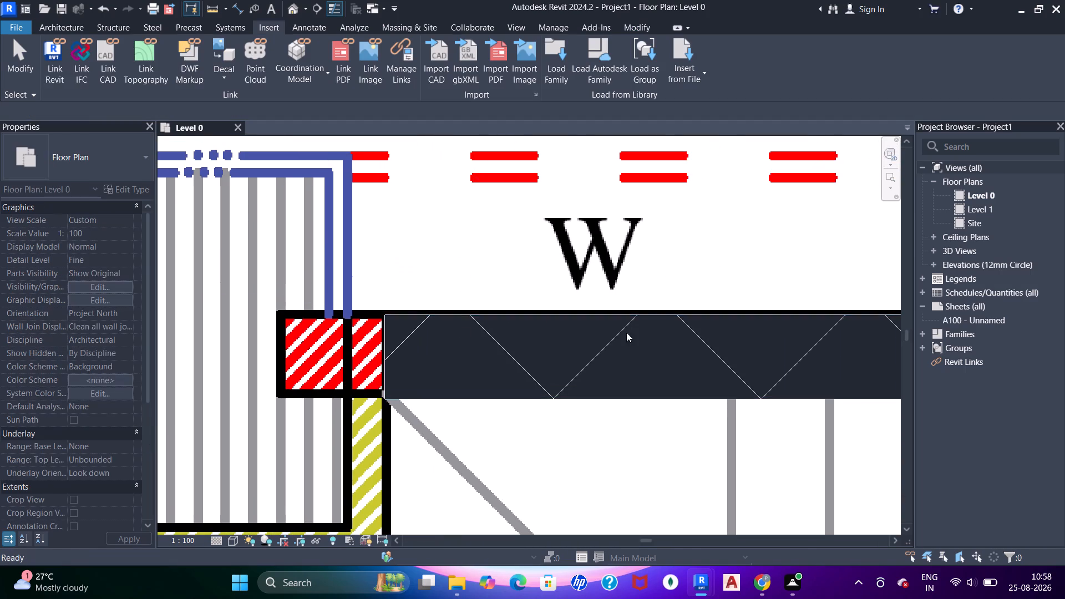
pyautogui.press('Escape')
# Align the outer face of the short upper M/BED wall with the upper end of the outer corner wall.
pyautogui.scroll(-7, 601, 326)
pyautogui.moveTo(683, 347); pyautogui.dragTo(356, 392, button='middle')
pyautogui.scroll(-6, 530, 307)
pyautogui.moveTo(642, 342); pyautogui.dragTo(256, 342, button='middle')
pyautogui.scroll(12, 466, 367)
pyautogui.moveTo(440, 391); pyautogui.dragTo(460, 439, button='middle')
pyautogui.click(551, 321)
pyautogui.scroll(4, 520, 324)
pyautogui.moveTo(483, 347); pyautogui.dragTo(516, 395, button='middle')
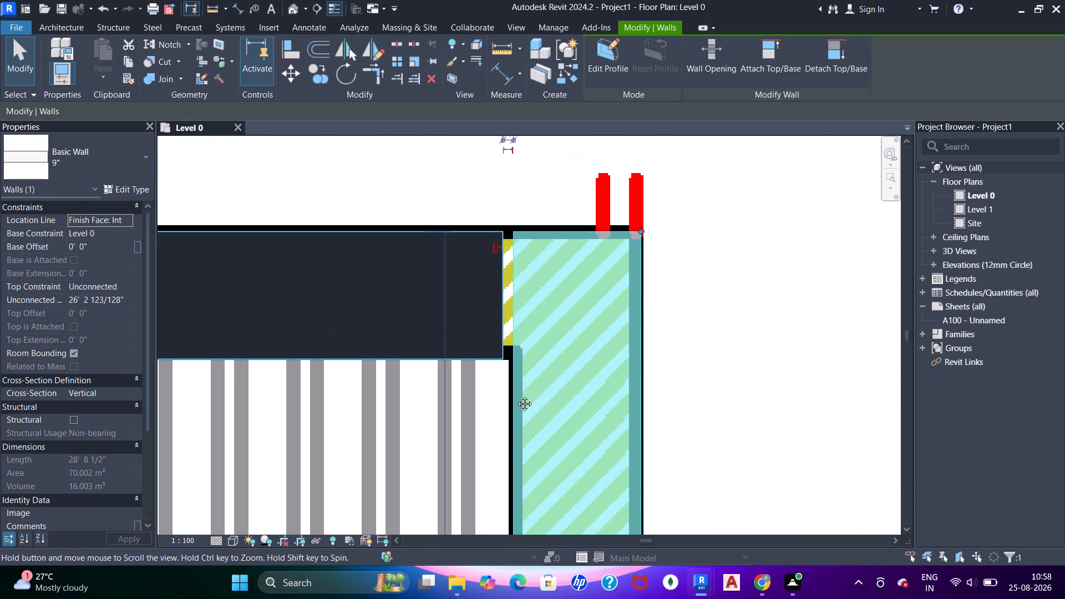
pyautogui.moveTo(516, 395); pyautogui.dragTo(534, 415, button='middle')
pyautogui.press('Escape')
pyautogui.press('Escape')
pyautogui.press('a')
pyautogui.press('a')
pyautogui.press('a')
pyautogui.click(599, 298)
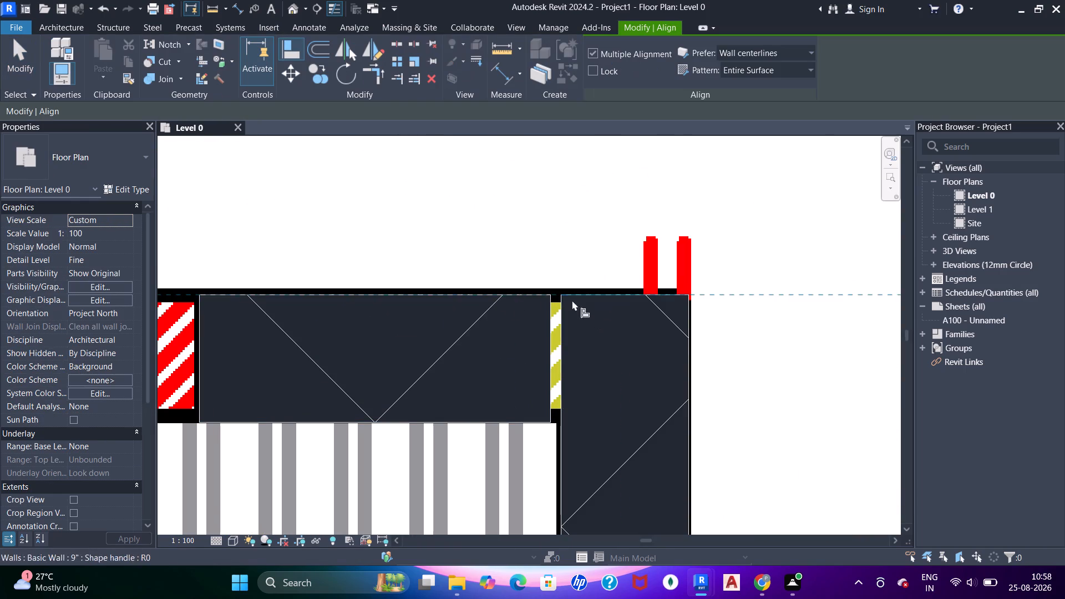
pyautogui.click(498, 297)
pyautogui.press('Escape')
# Align the outer face of the M/BED wall between the two columns with the short corner wall's outer face.
pyautogui.scroll(-4, 467, 321)
pyautogui.moveTo(414, 354); pyautogui.dragTo(719, 356, button='middle')
pyautogui.press('Escape')
pyautogui.press('Escape')
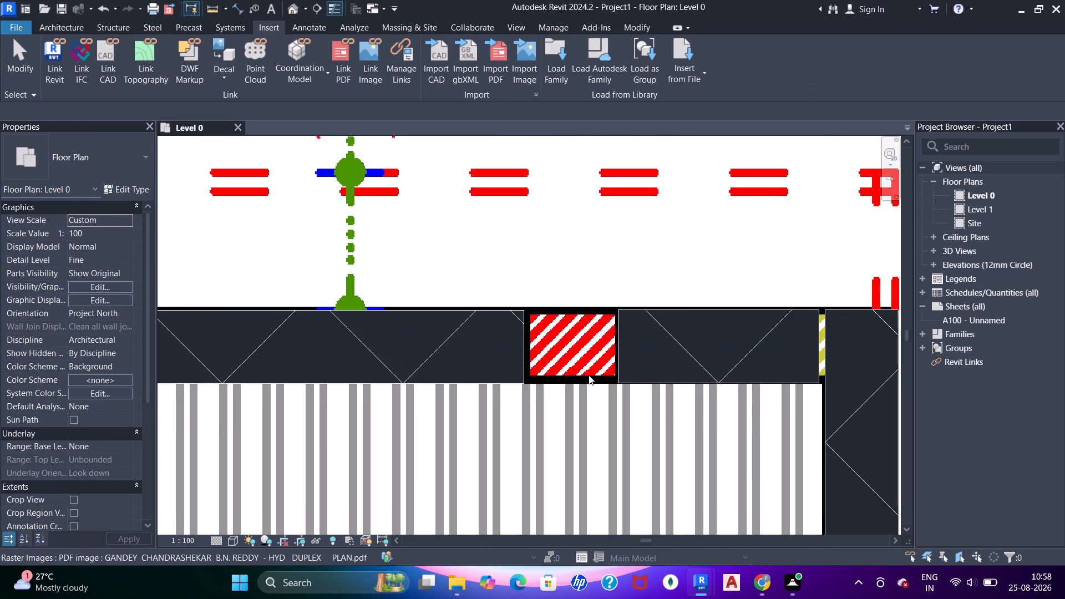
pyautogui.write('aa')
pyautogui.press('a')
pyautogui.moveTo(671, 314); pyautogui.dragTo(636, 314)
pyautogui.click(503, 310)
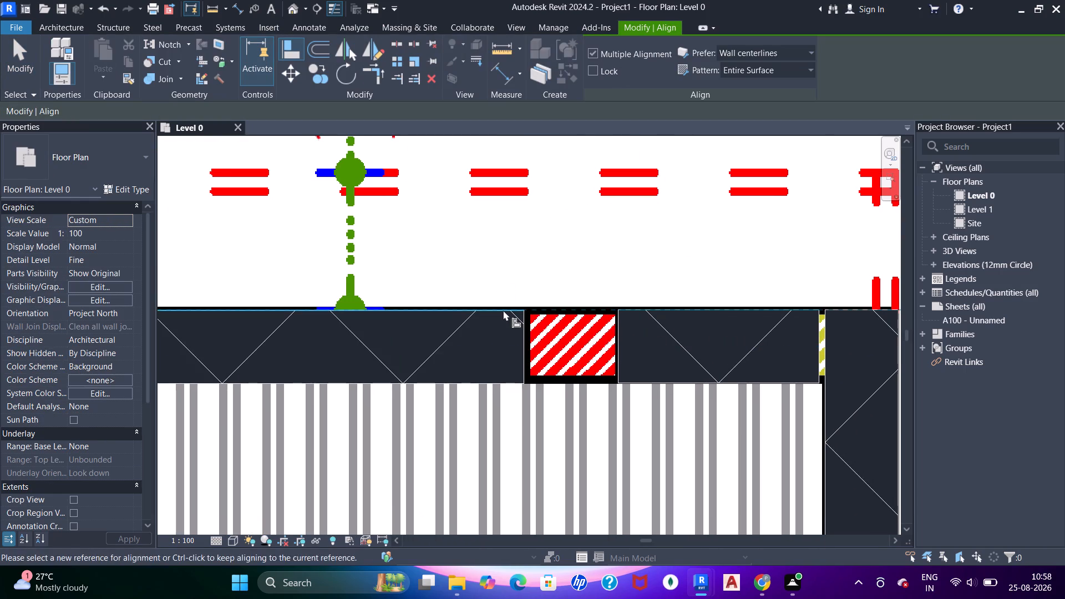
# Align the outer face of the wall above the staircase with the adjoining M/BED wall's outer face.
pyautogui.scroll(-4, 489, 328)
pyautogui.moveTo(429, 368); pyautogui.dragTo(610, 410, button='middle')
pyautogui.click(503, 335)
pyautogui.moveTo(439, 356); pyautogui.dragTo(859, 355, button='middle')
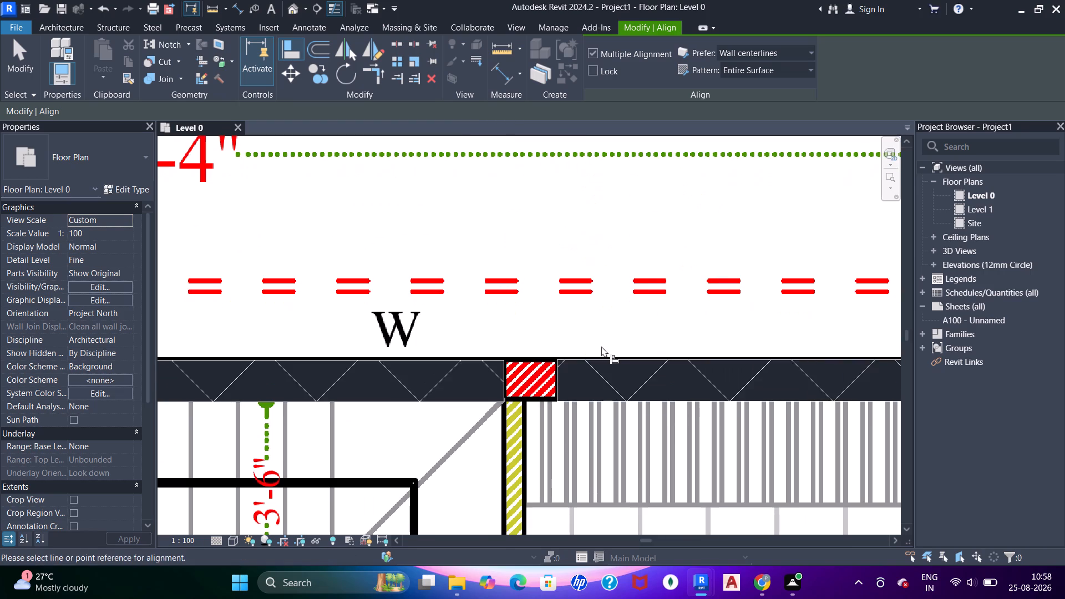
pyautogui.click(600, 358)
pyautogui.click(448, 359)
pyautogui.scroll(-4, 469, 351)
pyautogui.moveTo(418, 369); pyautogui.dragTo(725, 368, button='middle')
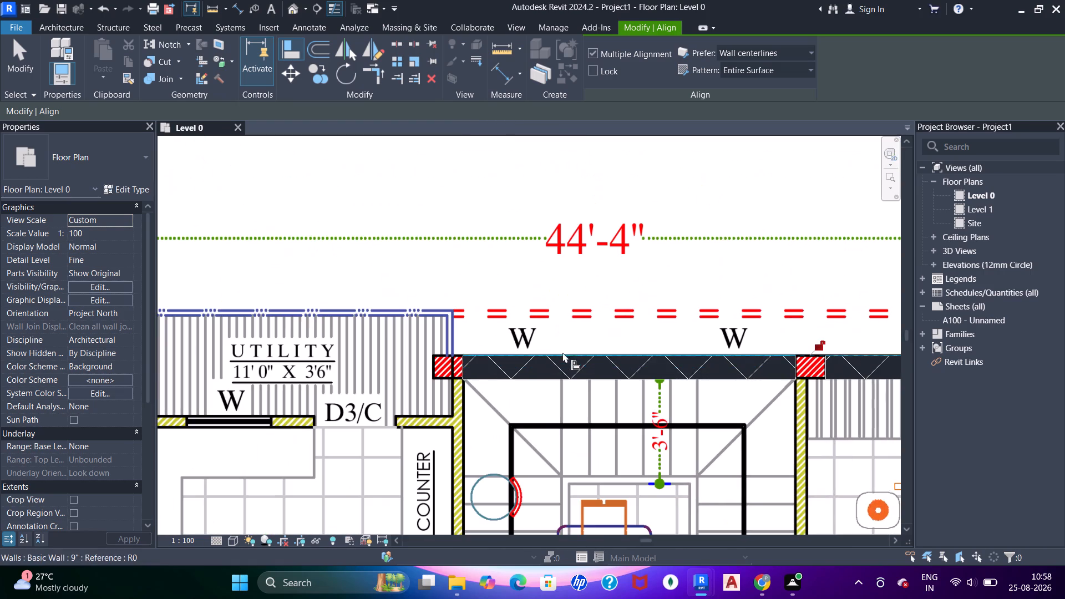
pyautogui.scroll(3, 479, 341)
pyautogui.press('Escape')
pyautogui.press('Escape')
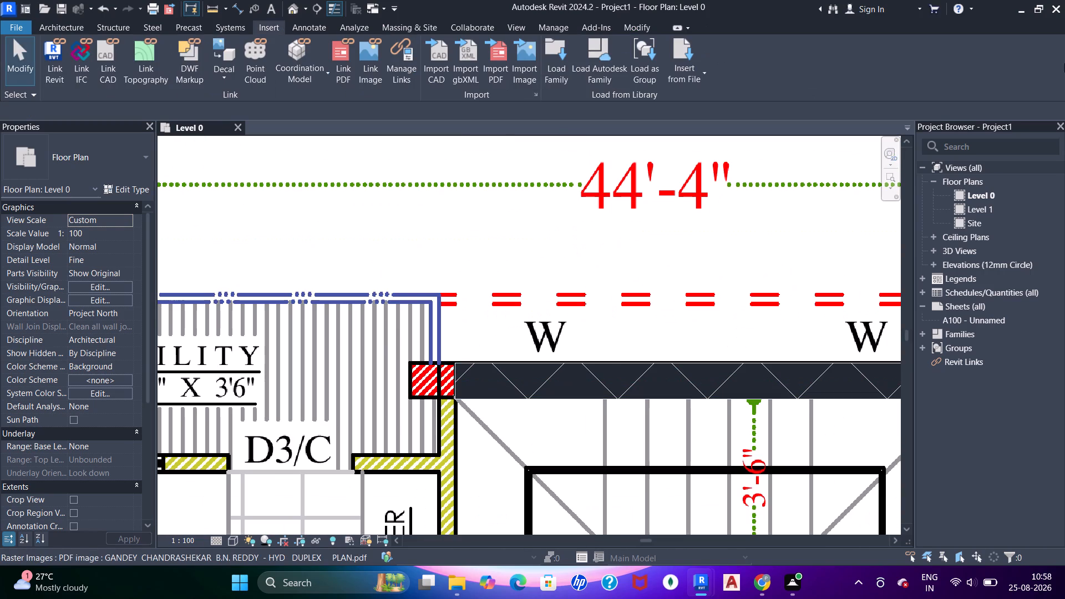
# Examine the end of the staircase wall where it meets the column beside the utility.
pyautogui.scroll(5, 483, 405)
pyautogui.moveTo(447, 398); pyautogui.dragTo(473, 344, button='middle')
pyautogui.click(471, 331)
pyautogui.scroll(3, 479, 322)
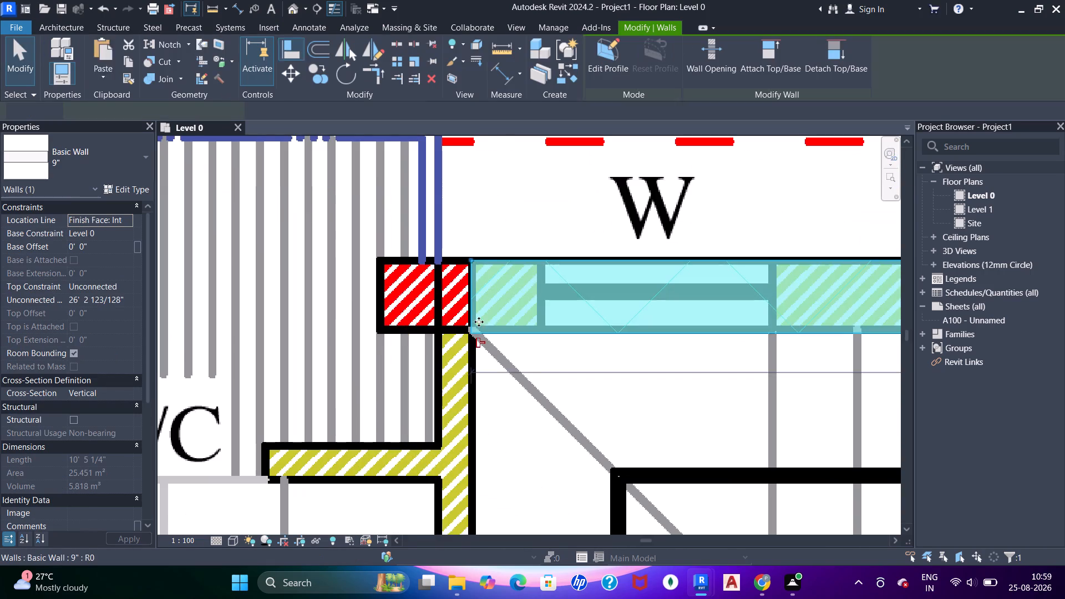
pyautogui.scroll(2, 473, 338)
pyautogui.scroll(-13, 474, 314)
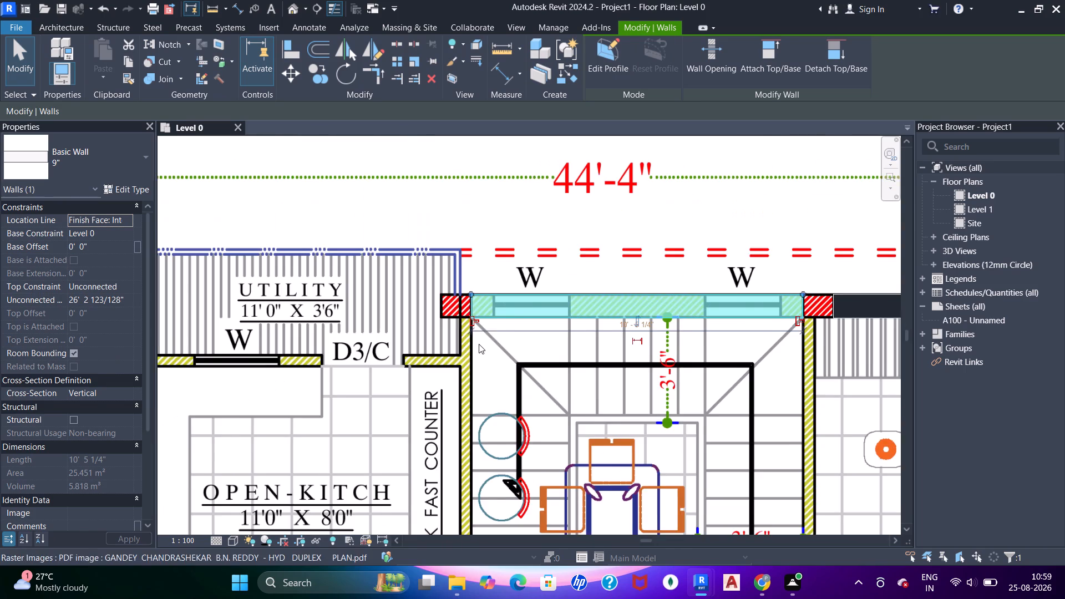
pyautogui.moveTo(479, 344); pyautogui.dragTo(500, 316, button='middle')
pyautogui.scroll(-5, 486, 326)
pyautogui.moveTo(417, 356); pyautogui.dragTo(709, 317, button='middle')
pyautogui.press('Escape')
pyautogui.press('Escape')
pyautogui.press('Escape')
# Draw a 9" wall about 4'-8" long along the lift's upper edge, from the corner column to the lift's inner side wall.
pyautogui.scroll(5, 542, 251)
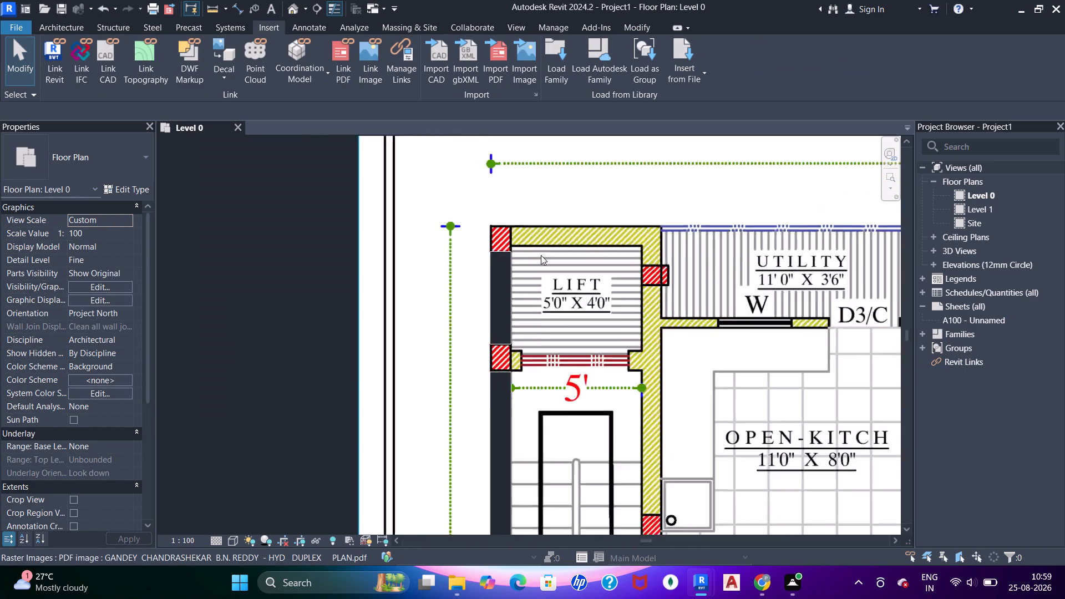
pyautogui.scroll(2, 541, 255)
pyautogui.moveTo(546, 261); pyautogui.dragTo(422, 353, button='middle')
pyautogui.press('w')
pyautogui.press('a')
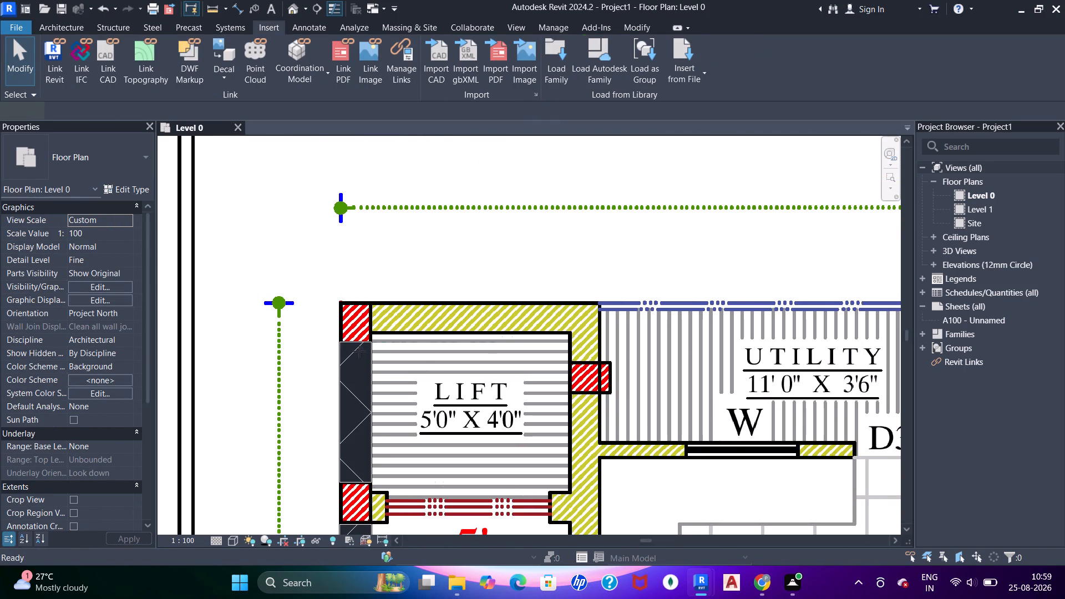
pyautogui.scroll(9, 357, 346)
pyautogui.click(386, 318)
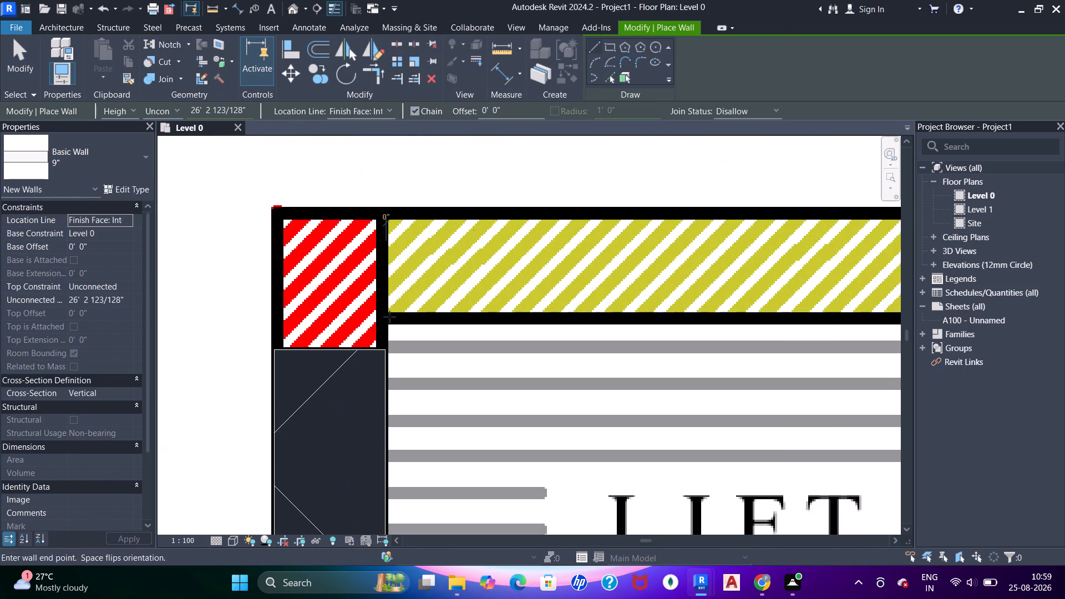
pyautogui.moveTo(619, 311); pyautogui.dragTo(324, 324, button='middle')
pyautogui.moveTo(529, 319); pyautogui.dragTo(352, 319, button='middle')
pyautogui.moveTo(480, 322); pyautogui.dragTo(405, 322, button='middle')
pyautogui.click(533, 331)
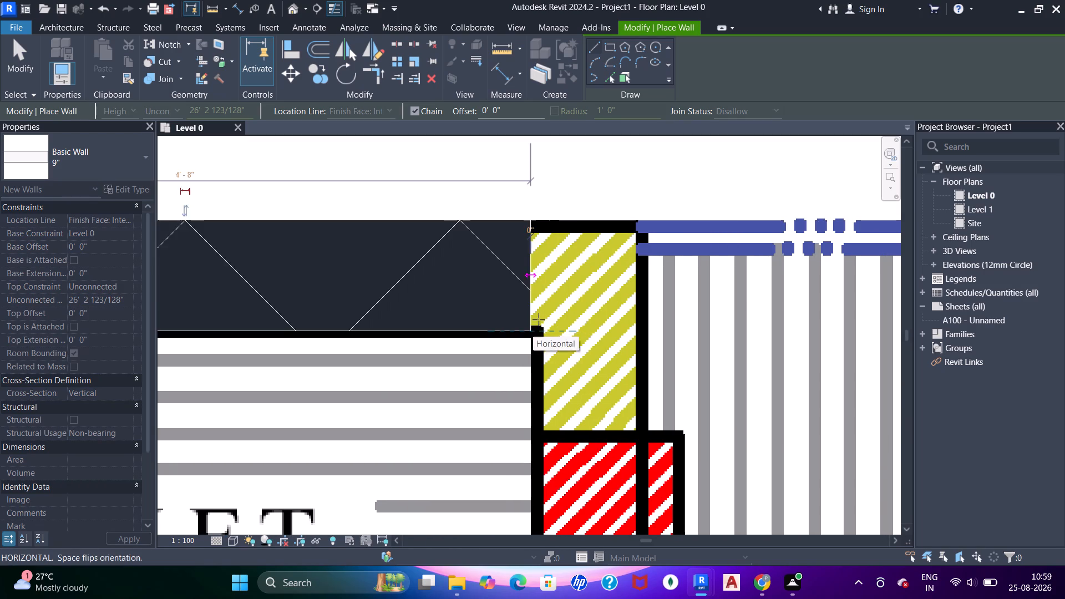
pyautogui.scroll(-12, 542, 301)
pyautogui.press('Escape')
pyautogui.press('Escape')
pyautogui.press('Escape')
pyautogui.press('Escape')
pyautogui.moveTo(598, 304); pyautogui.dragTo(451, 302, button='middle')
pyautogui.press('Escape')
pyautogui.press('Escape')
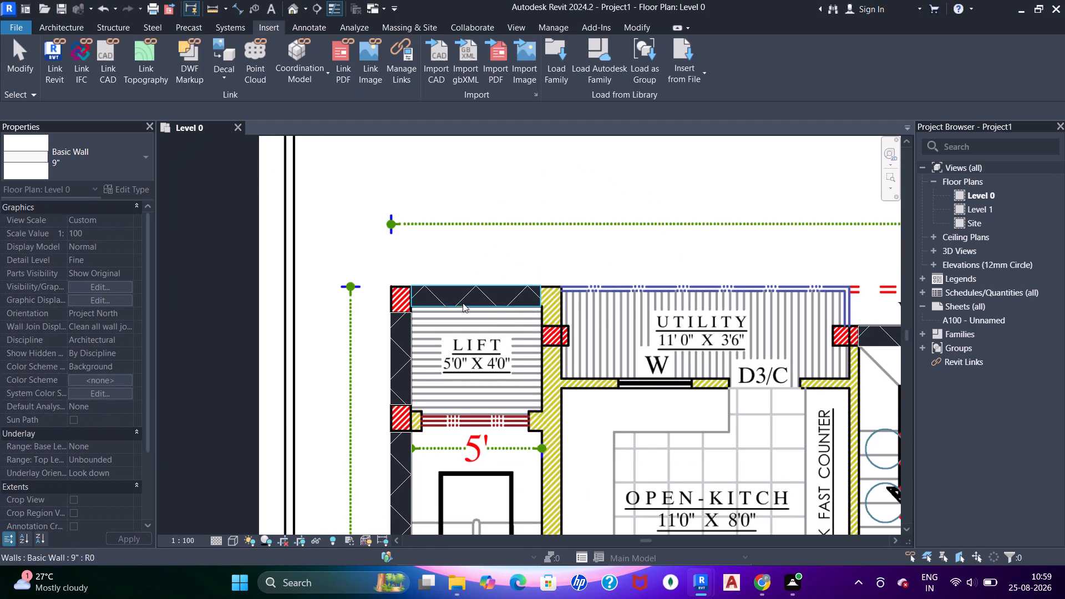
# Align the outer faces of the side walls along the lift and outer stair, across the columns between them.
pyautogui.moveTo(468, 377); pyautogui.dragTo(469, 248, button='middle')
pyautogui.press('a')
pyautogui.press('a')
pyautogui.press('a')
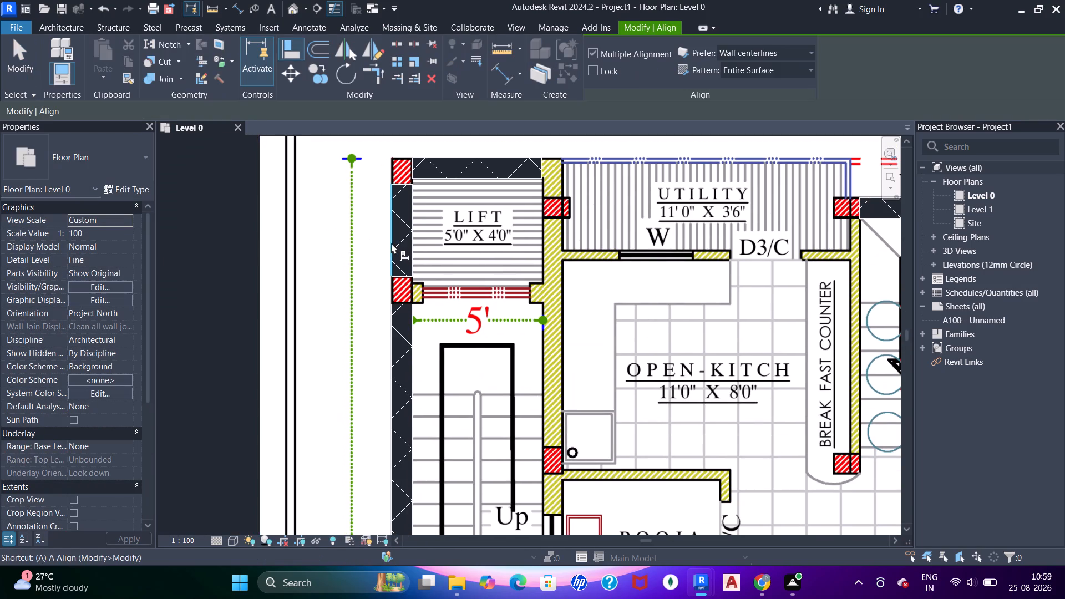
pyautogui.click(390, 242)
pyautogui.click(393, 317)
pyautogui.moveTo(407, 373); pyautogui.dragTo(447, 120, button='middle')
pyautogui.click(420, 261)
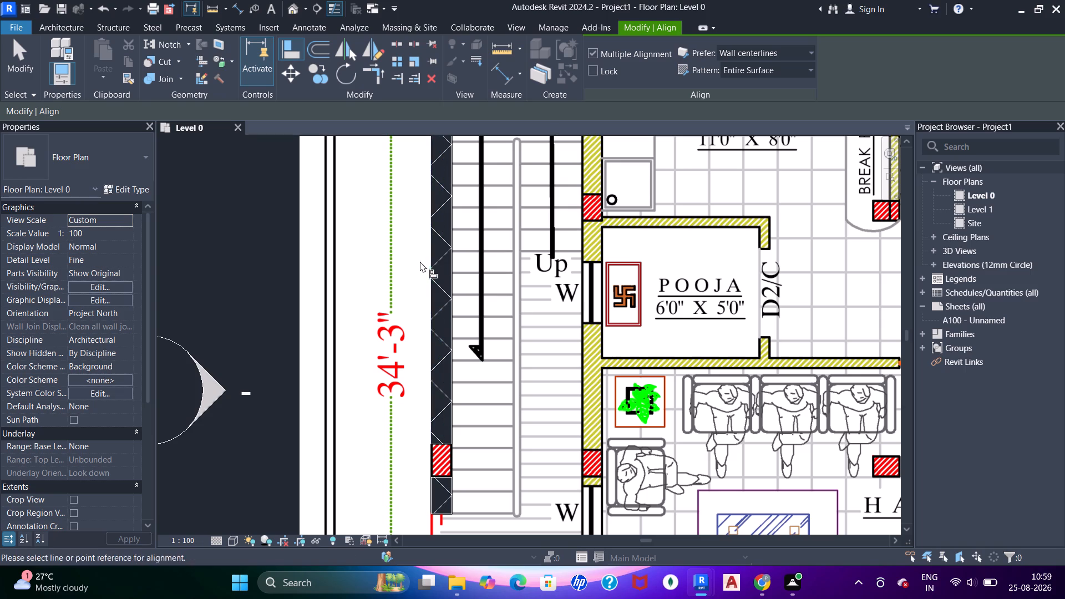
pyautogui.click(434, 283)
pyautogui.moveTo(444, 327); pyautogui.dragTo(436, 198, button='middle')
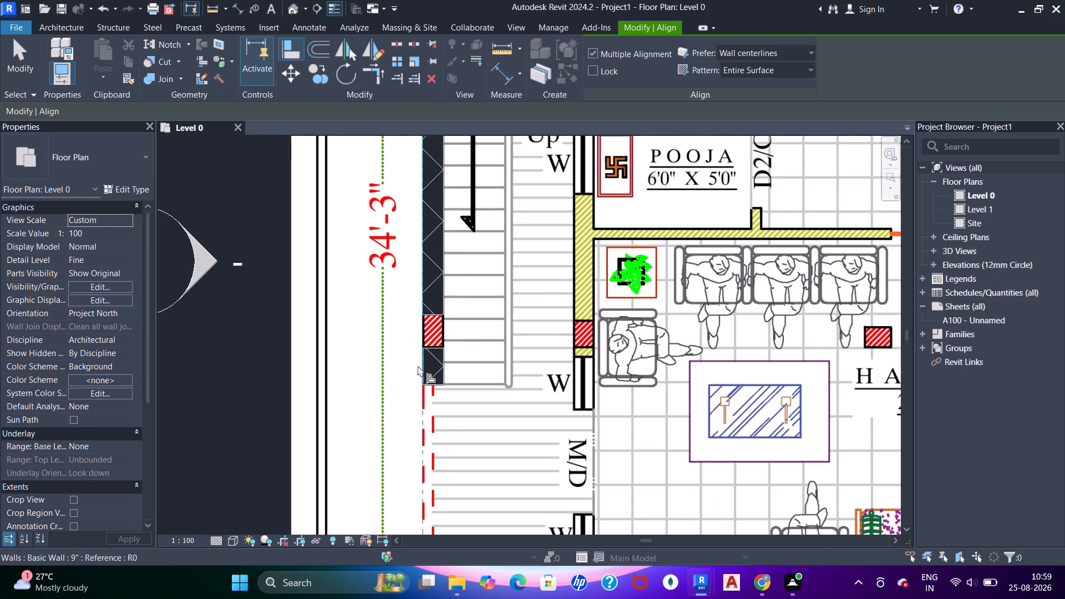
pyautogui.click(424, 366)
# Realign the outer faces of the upper walls across M/BED and the staircase with one another.
pyautogui.scroll(-3, 442, 324)
pyautogui.moveTo(481, 374); pyautogui.dragTo(392, 314, button='middle')
pyautogui.scroll(-2, 393, 307)
pyautogui.moveTo(423, 327); pyautogui.dragTo(291, 450, button='middle')
pyautogui.moveTo(412, 251); pyautogui.dragTo(376, 317, button='middle')
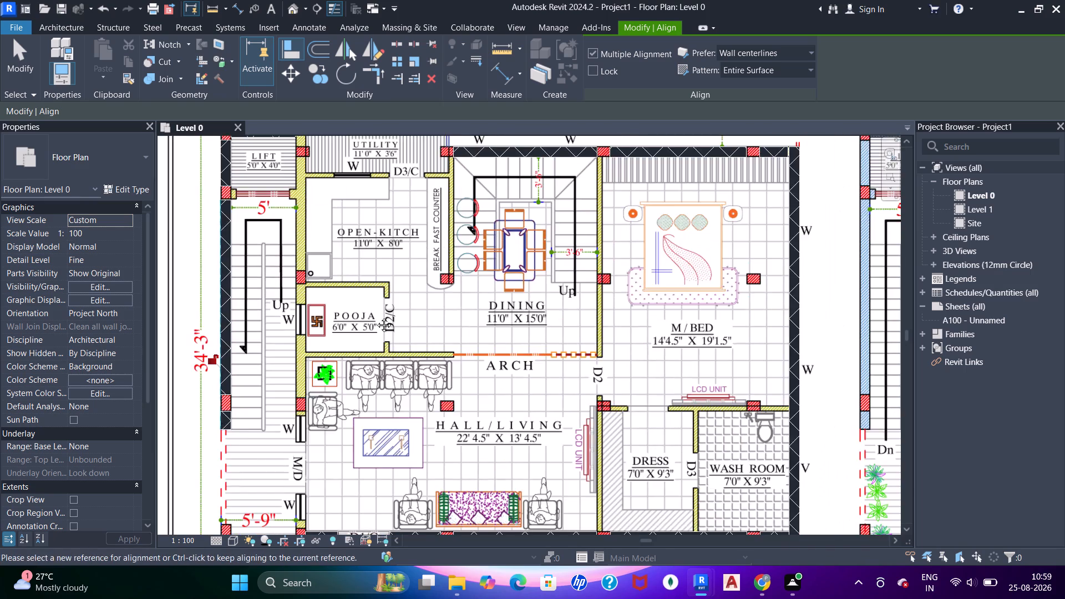
pyautogui.moveTo(376, 317); pyautogui.dragTo(358, 343, button='middle')
pyautogui.click(490, 191)
pyautogui.click(717, 235)
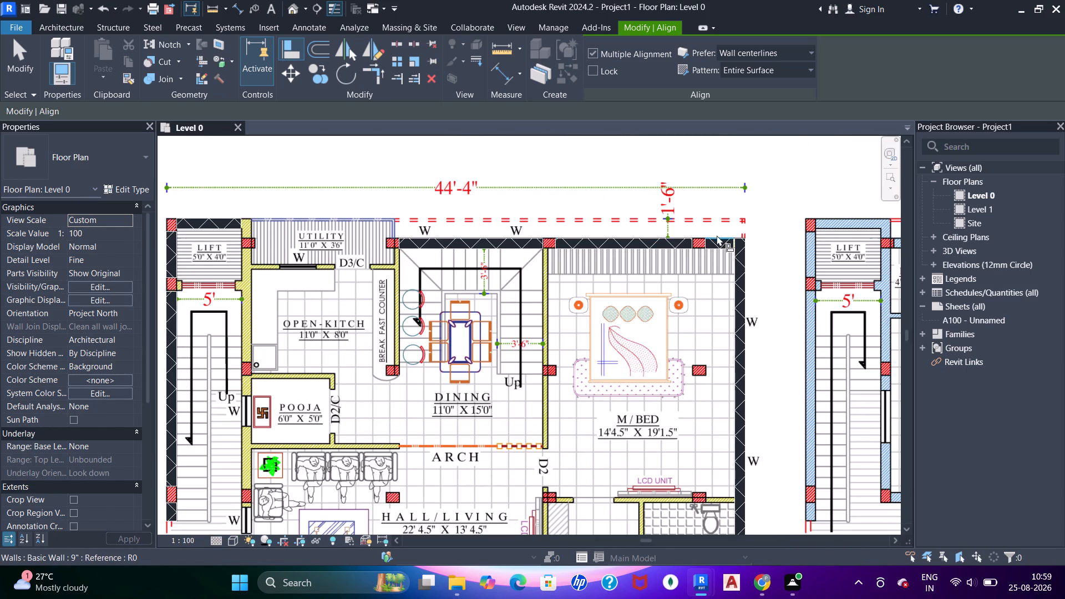
pyautogui.click(681, 241)
pyautogui.click(604, 216)
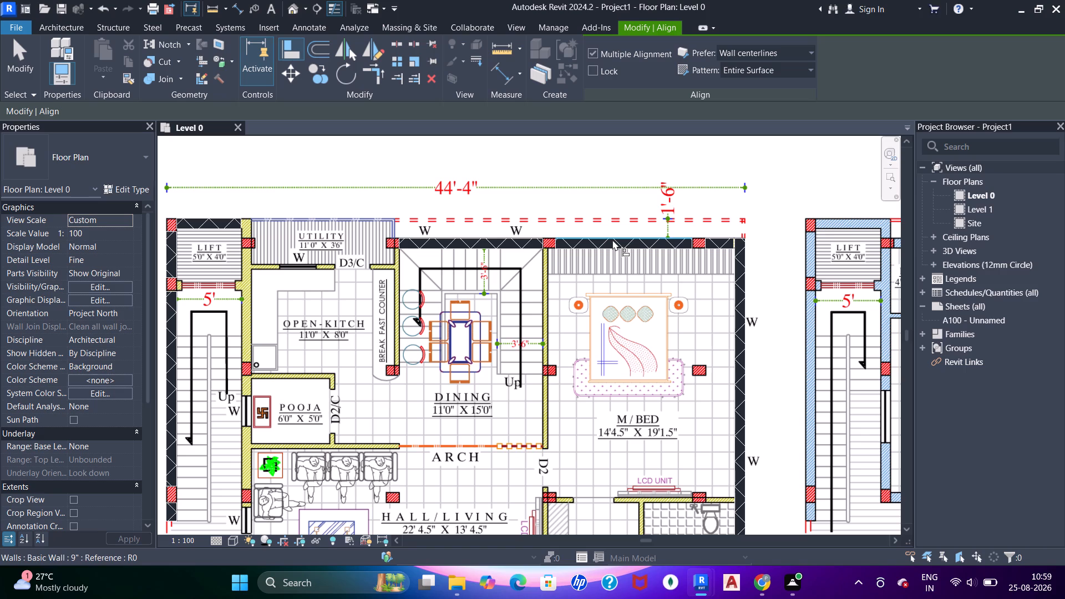
pyautogui.click(612, 240)
pyautogui.click(524, 240)
pyautogui.click(581, 203)
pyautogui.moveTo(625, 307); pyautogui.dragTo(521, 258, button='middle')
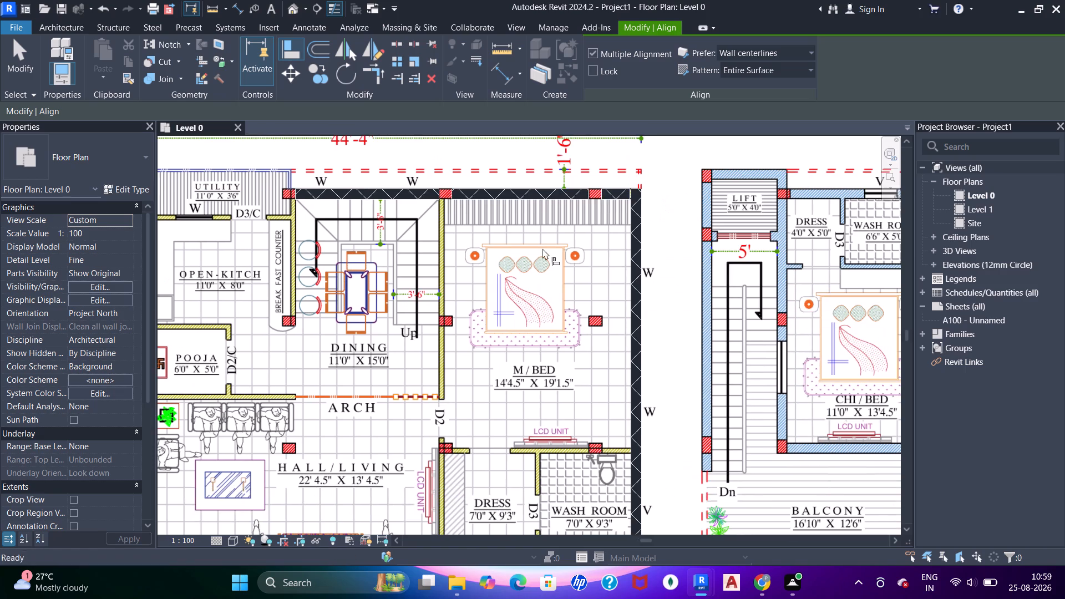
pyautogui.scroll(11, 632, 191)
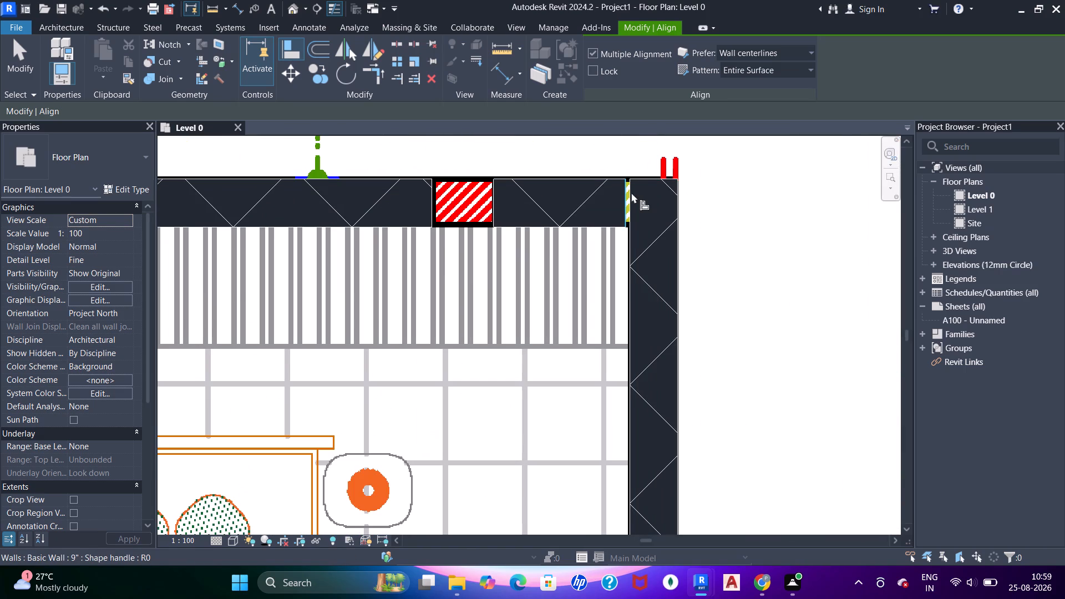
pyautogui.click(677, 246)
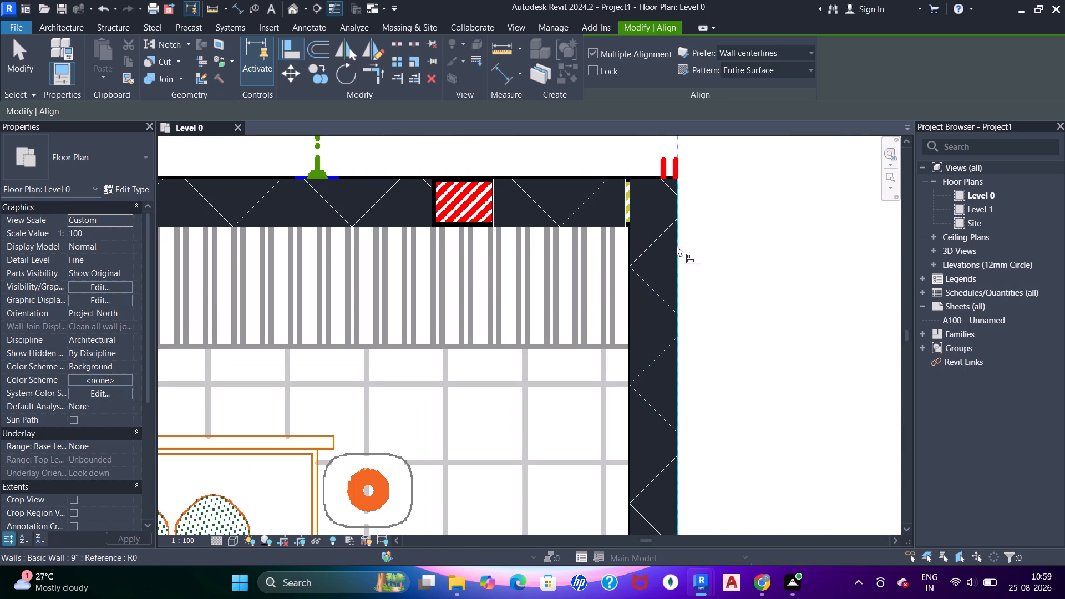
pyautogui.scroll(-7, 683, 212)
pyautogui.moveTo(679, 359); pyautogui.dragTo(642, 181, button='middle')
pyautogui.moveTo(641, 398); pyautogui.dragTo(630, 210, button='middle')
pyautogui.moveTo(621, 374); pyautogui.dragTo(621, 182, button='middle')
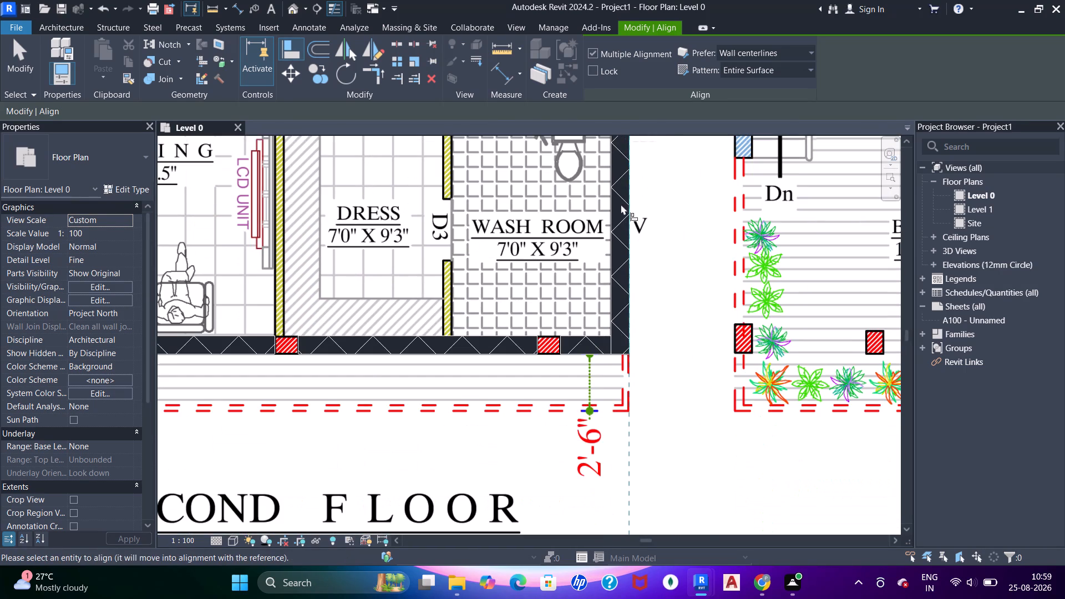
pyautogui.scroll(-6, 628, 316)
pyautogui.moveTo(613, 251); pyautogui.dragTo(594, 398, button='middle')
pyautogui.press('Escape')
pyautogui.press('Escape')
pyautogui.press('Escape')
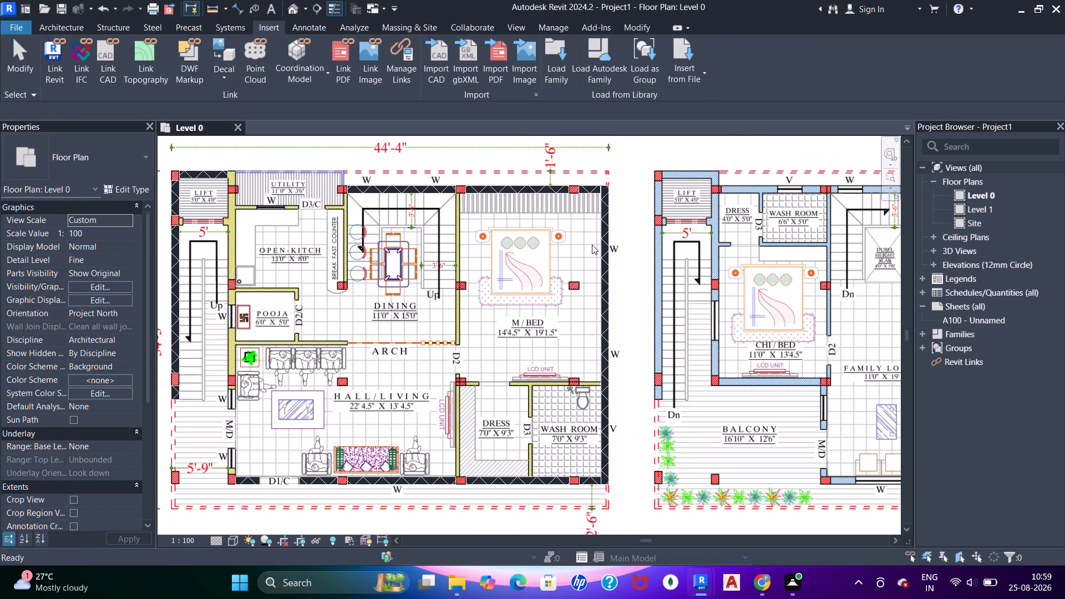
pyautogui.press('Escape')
# Align the end of the short upper M/BED wall with the outer wall's inner face to close the corner gap.
pyautogui.scroll(10, 560, 179)
pyautogui.moveTo(649, 225); pyautogui.dragTo(617, 269, button='middle')
pyautogui.scroll(5, 613, 271)
pyautogui.press('a')
pyautogui.press('a')
pyautogui.press('a')
pyautogui.scroll(5, 586, 208)
pyautogui.click(583, 194)
pyautogui.click(569, 206)
pyautogui.scroll(-13, 555, 212)
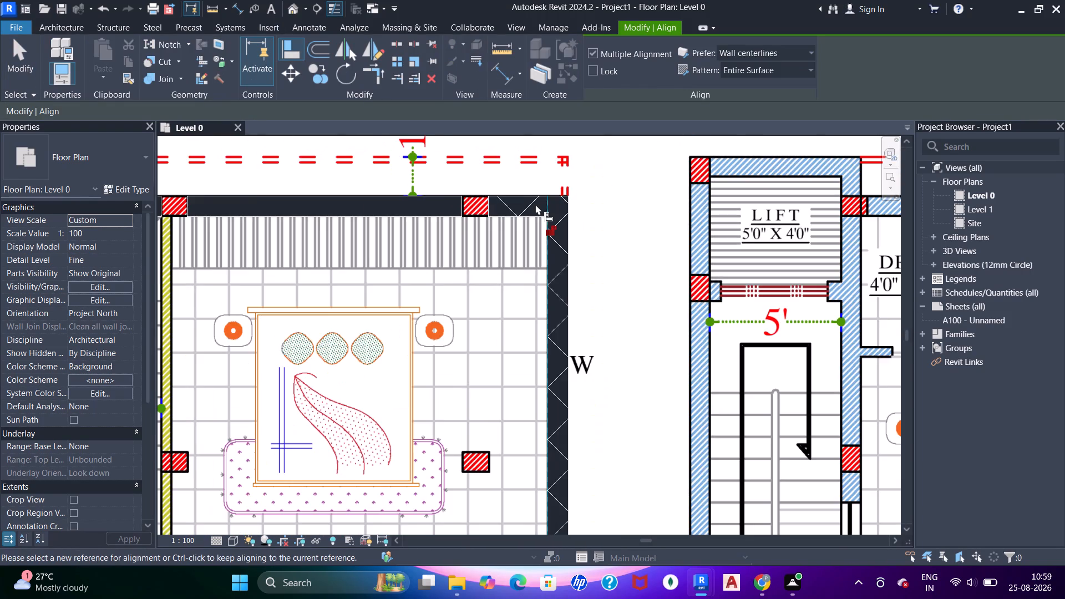
pyautogui.press('Escape')
pyautogui.press('Escape')
# Join the geometry of the short upper M/BED wall and the outer side wall at the corner.
pyautogui.scroll(4, 567, 231)
pyautogui.moveTo(567, 235); pyautogui.dragTo(567, 253, button='middle')
pyautogui.press('j')
pyautogui.press('j')
pyautogui.press('j')
pyautogui.click(514, 206)
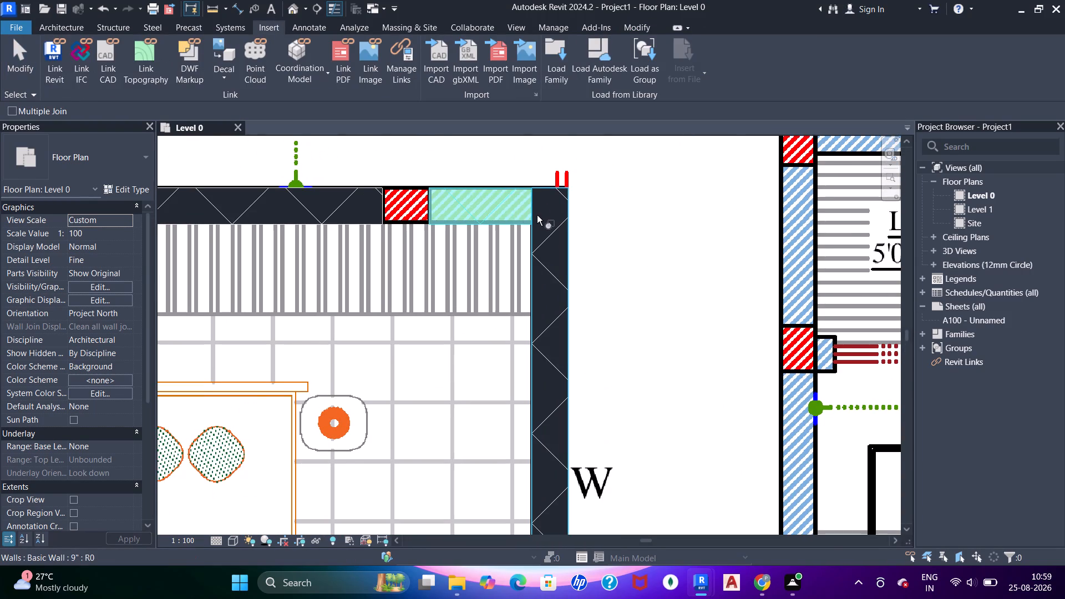
pyautogui.click(537, 212)
# Join the geometry of the lower wall and the outer side wall at the wash room corner.
pyautogui.scroll(-8, 494, 263)
pyautogui.scroll(-5, 511, 331)
pyautogui.moveTo(506, 380); pyautogui.dragTo(537, 260, button='middle')
pyautogui.scroll(7, 520, 402)
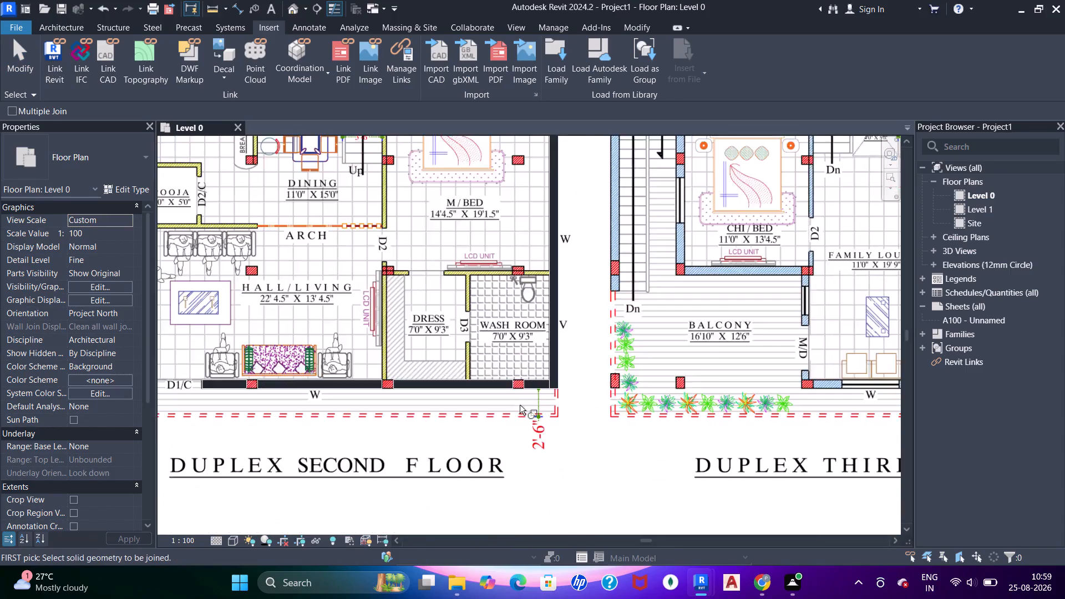
pyautogui.scroll(5, 520, 402)
pyautogui.click(565, 358)
pyautogui.click(610, 344)
# Review the traced walls around the duplex second floor, from the wash room corner back to the lift.
pyautogui.scroll(-7, 594, 296)
pyautogui.scroll(-3, 451, 288)
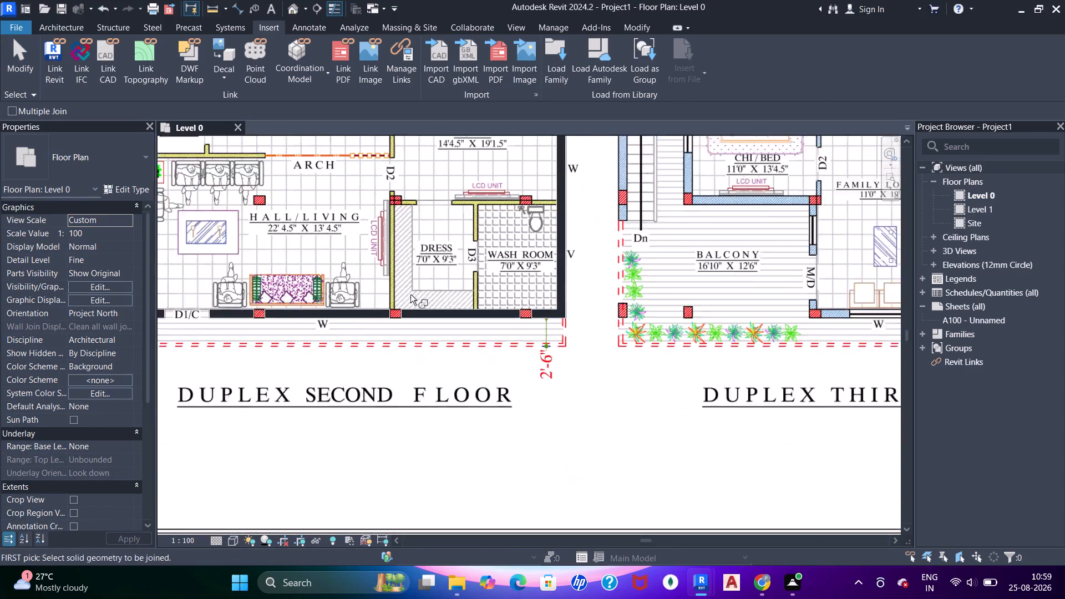
pyautogui.moveTo(410, 292); pyautogui.dragTo(539, 292, button='middle')
pyautogui.scroll(6, 400, 313)
pyautogui.scroll(-3, 322, 299)
pyautogui.moveTo(286, 282); pyautogui.dragTo(306, 458, button='middle')
pyautogui.moveTo(300, 271); pyautogui.dragTo(292, 436, button='middle')
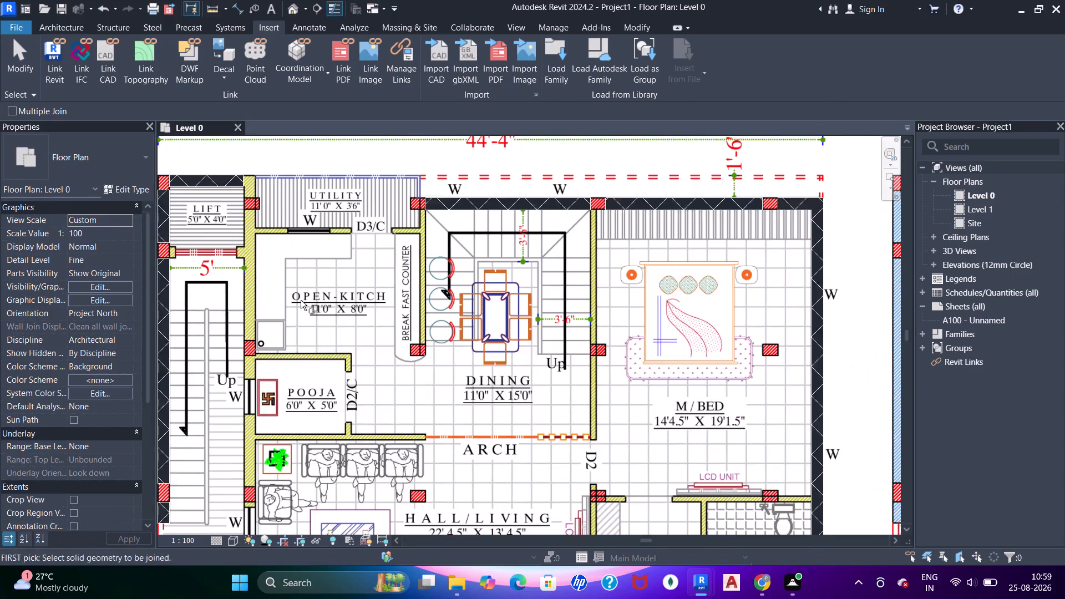
pyautogui.moveTo(300, 296); pyautogui.dragTo(299, 326, button='middle')
pyautogui.moveTo(275, 331); pyautogui.dragTo(394, 343, button='middle')
pyautogui.scroll(1, 394, 343)
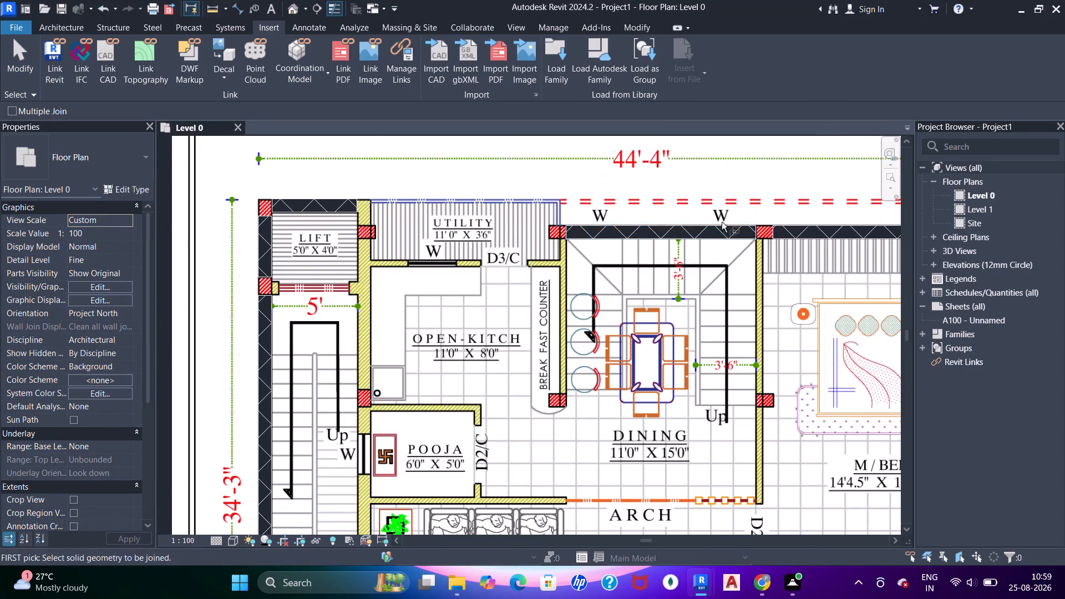
pyautogui.moveTo(409, 446); pyautogui.dragTo(440, 174, button='middle')
pyautogui.middleClick(440, 174)
pyautogui.middleClick(440, 174)
pyautogui.scroll(2, 277, 338)
pyautogui.scroll(6, 428, 250)
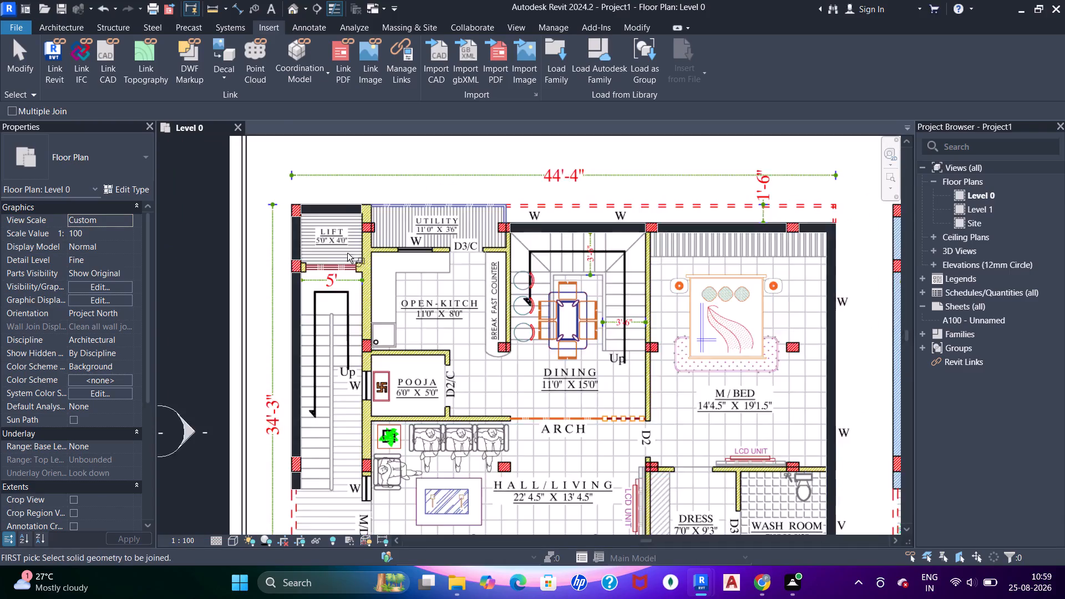
pyautogui.scroll(4, 347, 250)
pyautogui.moveTo(337, 260); pyautogui.dragTo(352, 299, button='middle')
pyautogui.press('Escape')
pyautogui.press('Escape')
# Draw a 9" wall about 1'-5" long from the lift's upper corner beside the utility down to the column.
pyautogui.scroll(5, 335, 322)
pyautogui.moveTo(330, 345); pyautogui.dragTo(306, 379, button='middle')
pyautogui.press('w')
pyautogui.press('a')
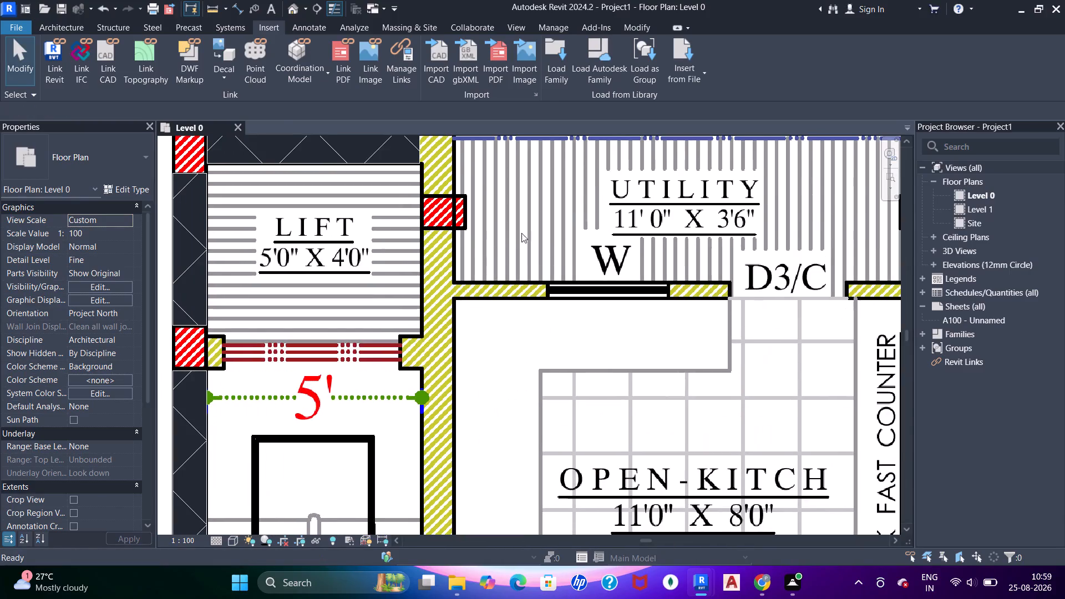
pyautogui.moveTo(419, 181); pyautogui.dragTo(413, 299, button='middle')
pyautogui.moveTo(448, 237); pyautogui.dragTo(442, 303, button='middle')
pyautogui.scroll(6, 439, 304)
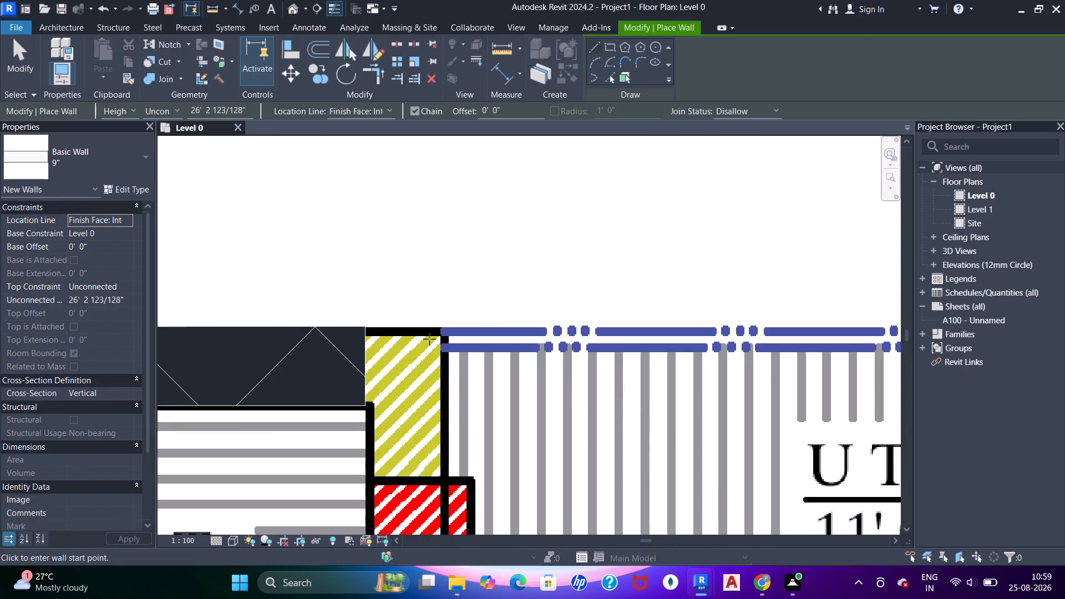
pyautogui.click(444, 332)
pyautogui.moveTo(444, 429); pyautogui.dragTo(445, 380, button='middle')
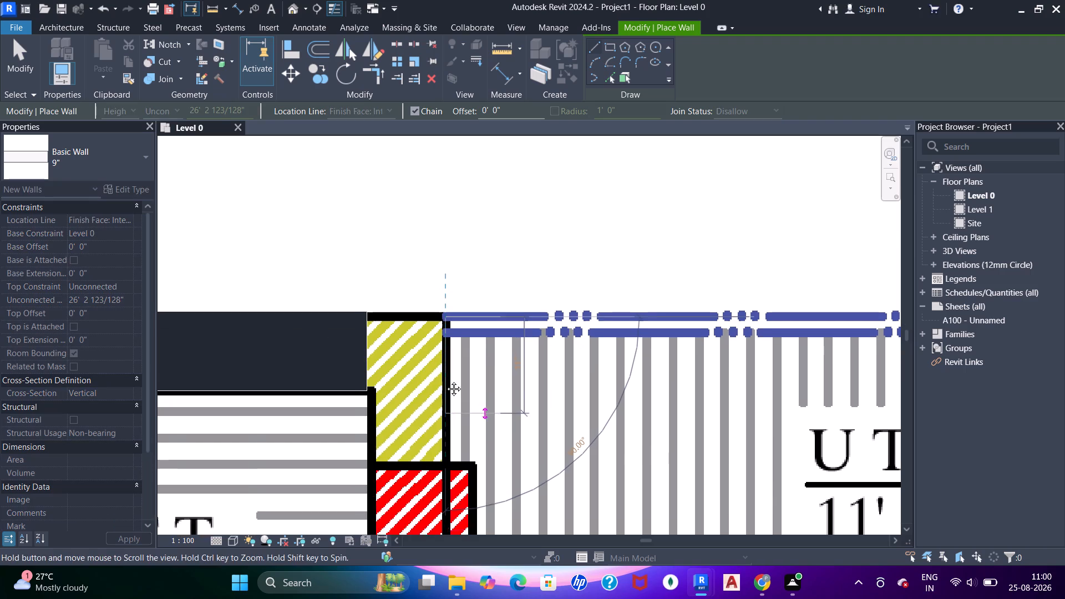
pyautogui.moveTo(445, 380); pyautogui.dragTo(448, 308, button='middle')
pyautogui.click(449, 358)
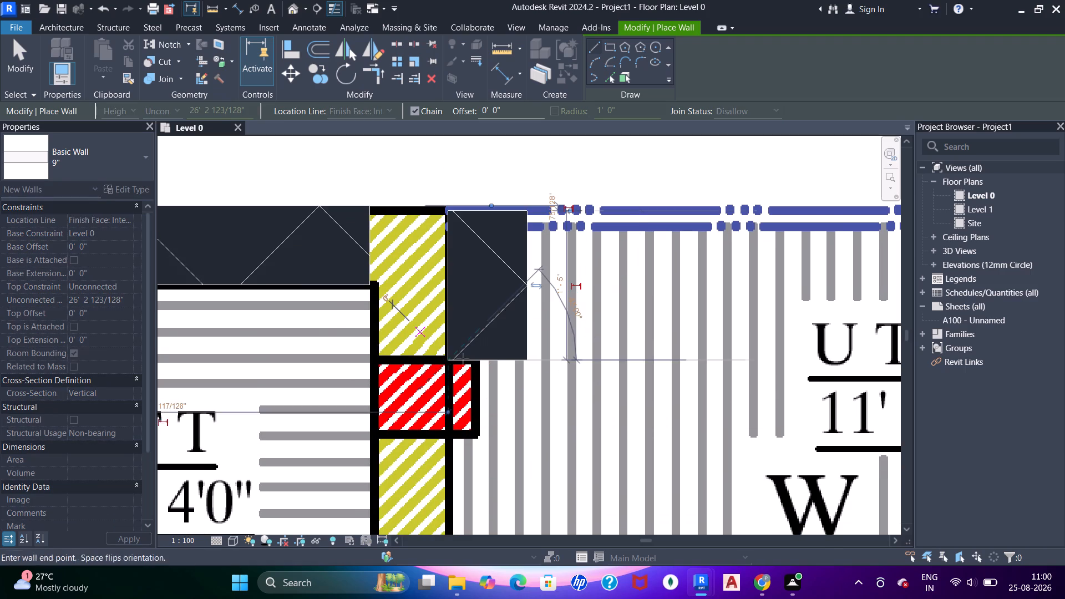
pyautogui.press('Escape')
pyautogui.press('Escape')
pyautogui.press('Escape')
pyautogui.press('Escape')
pyautogui.press('Escape')
pyautogui.press('Escape')
pyautogui.press('Escape')
pyautogui.press('Escape')
pyautogui.press('Escape')
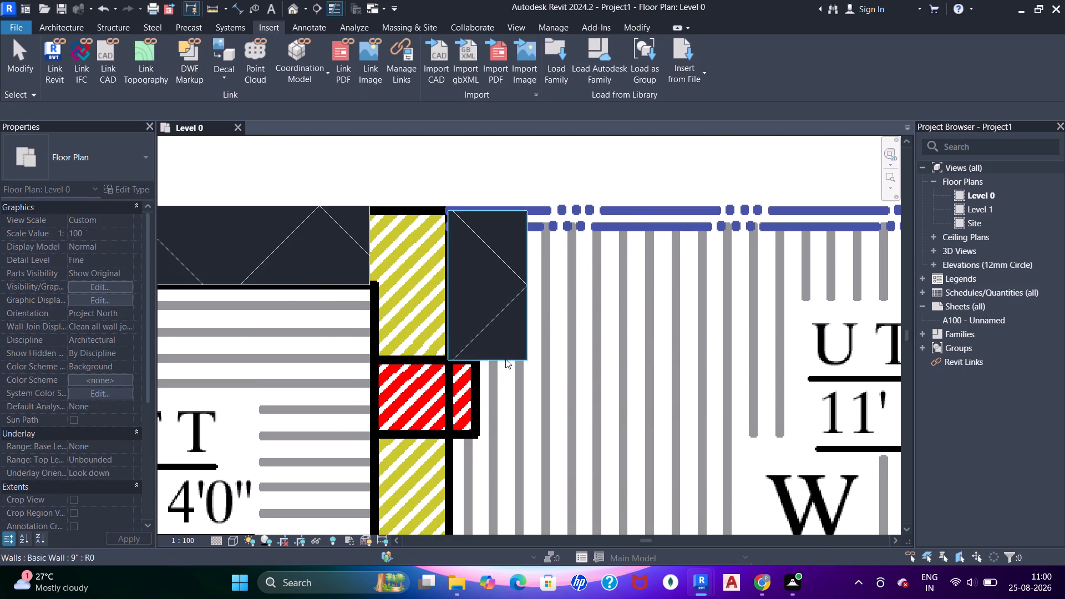
# Flip the short wall onto the hatched wall strip on the lift side.
pyautogui.click(505, 359)
pyautogui.press('space')
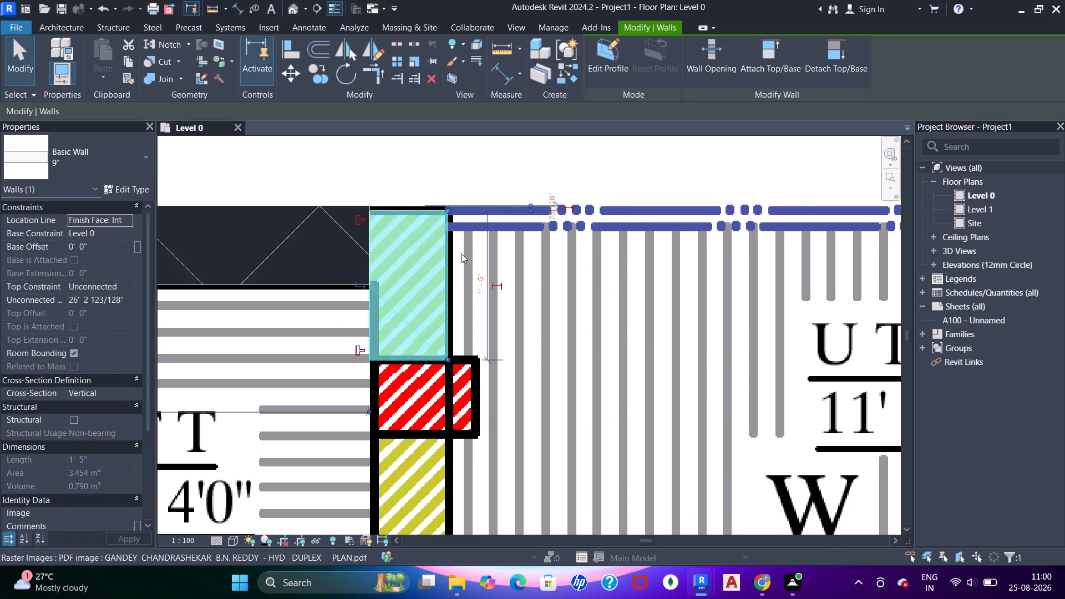
# Align the short wall's upper end with the outer face of the lift's upper wall.
pyautogui.scroll(5, 395, 192)
pyautogui.scroll(4, 489, 230)
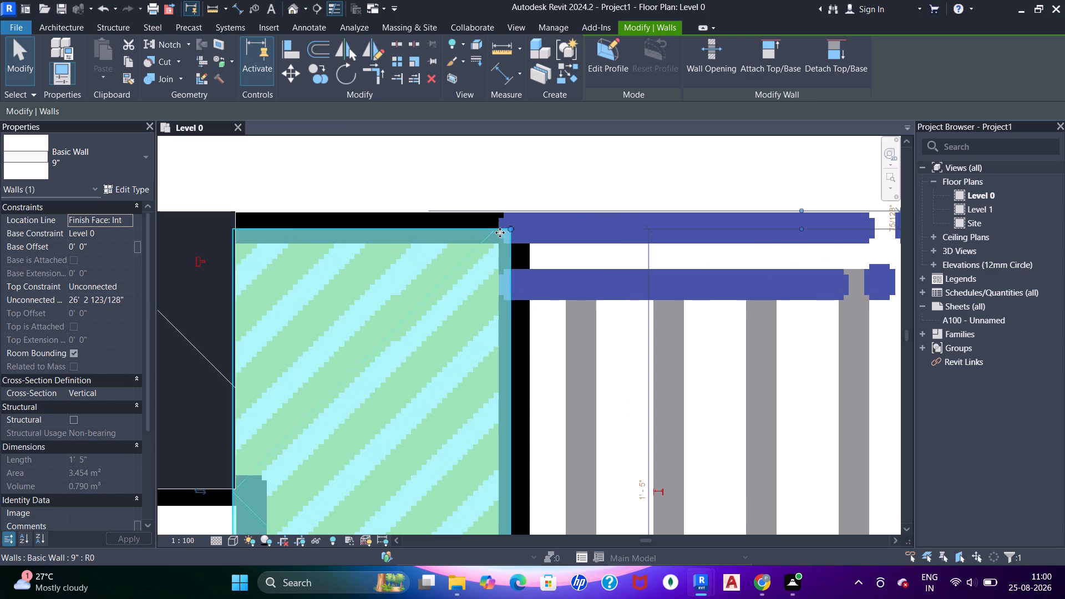
pyautogui.press('a')
pyautogui.press('a')
pyautogui.press('a')
pyautogui.click(213, 209)
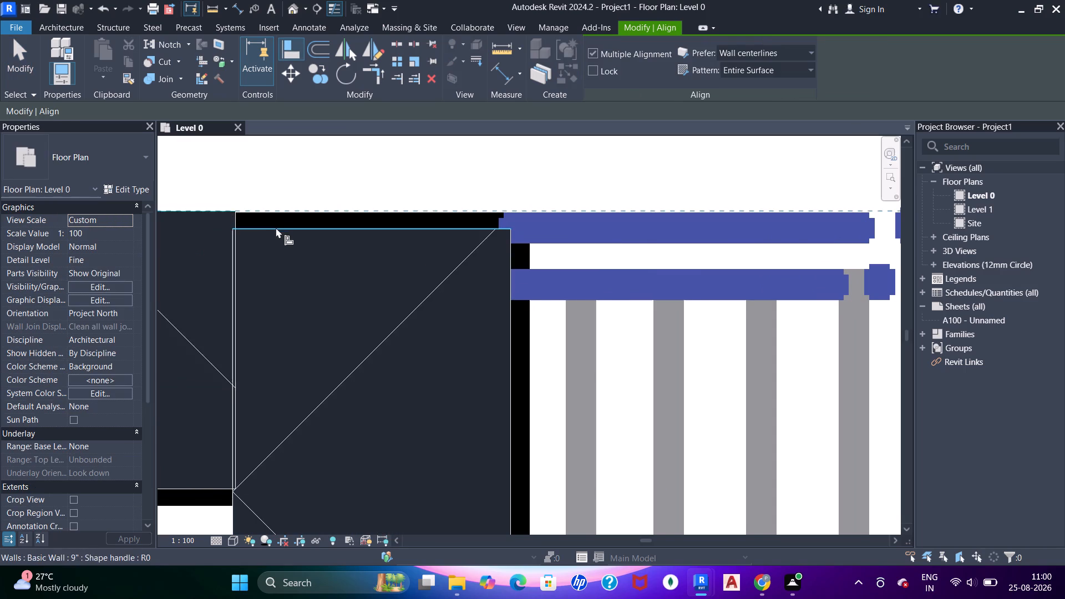
pyautogui.click(276, 227)
pyautogui.scroll(-3, 285, 232)
pyautogui.moveTo(286, 236); pyautogui.dragTo(333, 209, button='middle')
pyautogui.press('Escape')
pyautogui.press('Escape')
pyautogui.press('Escape')
# Nudge the short wall three increments toward the utility to match the hatched strip.
pyautogui.click(407, 276)
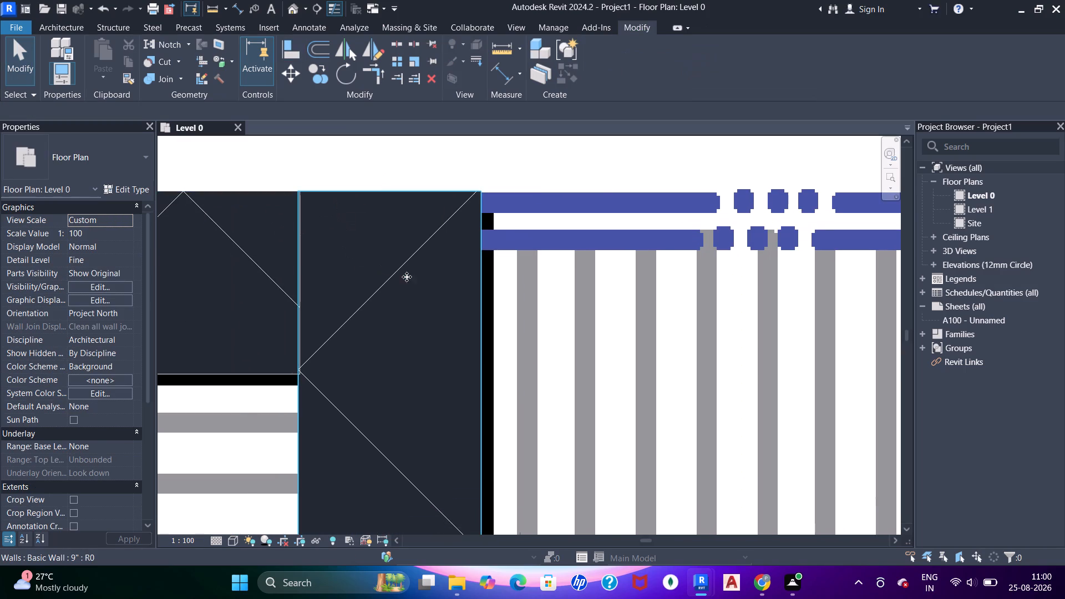
pyautogui.press('Right')
pyautogui.press('Right')
pyautogui.press('Right')
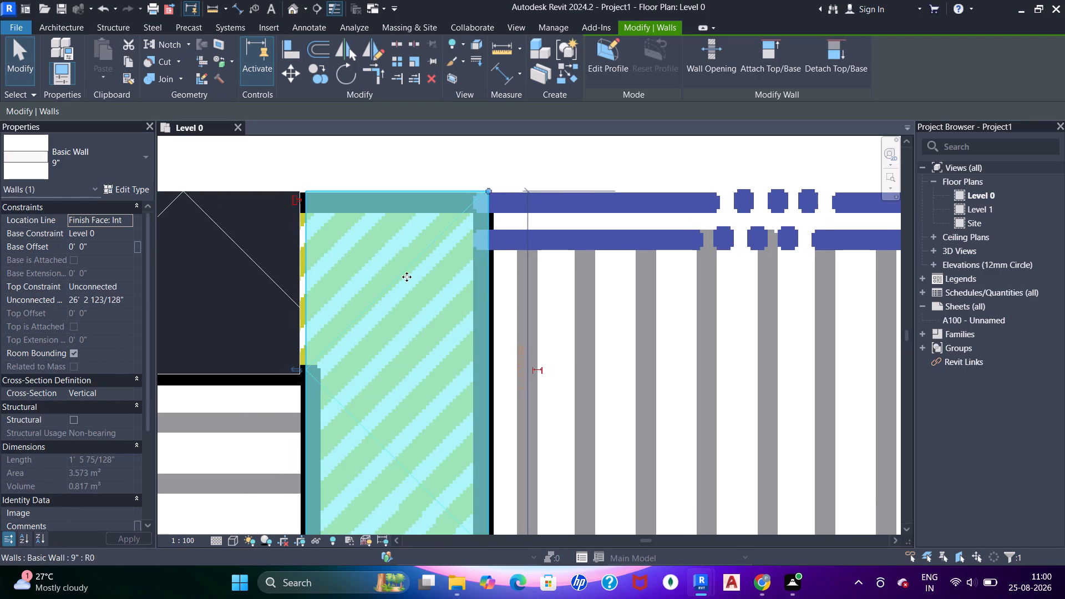
pyautogui.scroll(-3, 408, 277)
pyautogui.moveTo(402, 296); pyautogui.dragTo(387, 219, button='middle')
pyautogui.moveTo(371, 217); pyautogui.dragTo(386, 294, button='middle')
pyautogui.press('Escape')
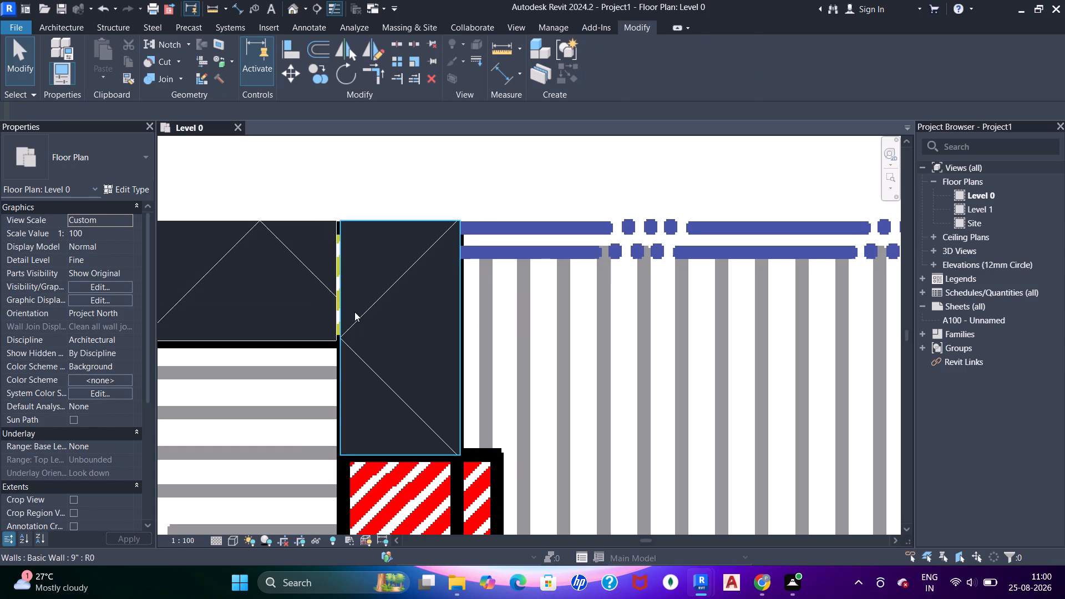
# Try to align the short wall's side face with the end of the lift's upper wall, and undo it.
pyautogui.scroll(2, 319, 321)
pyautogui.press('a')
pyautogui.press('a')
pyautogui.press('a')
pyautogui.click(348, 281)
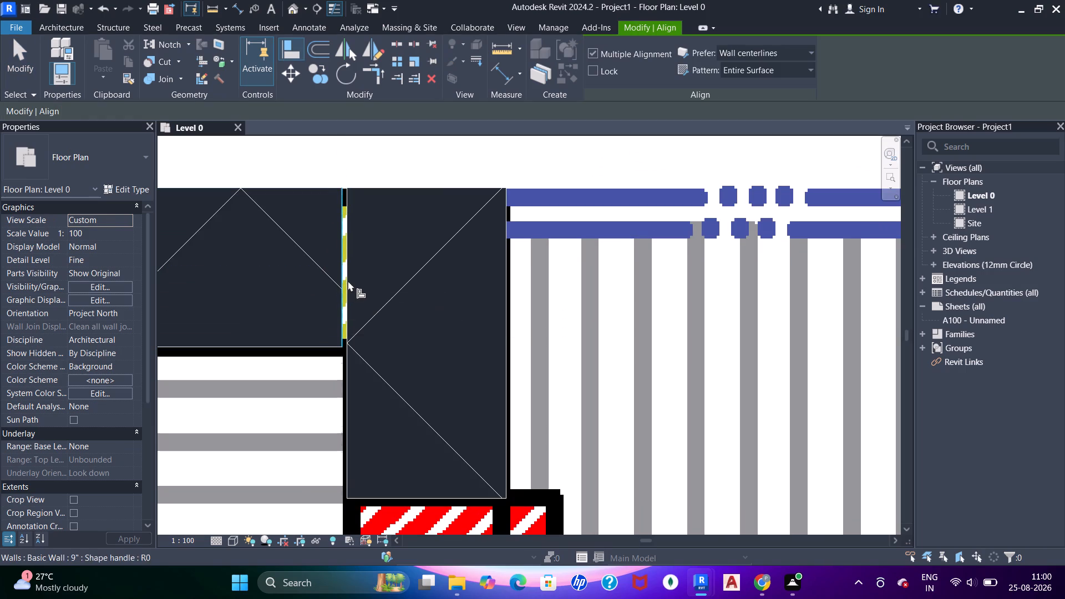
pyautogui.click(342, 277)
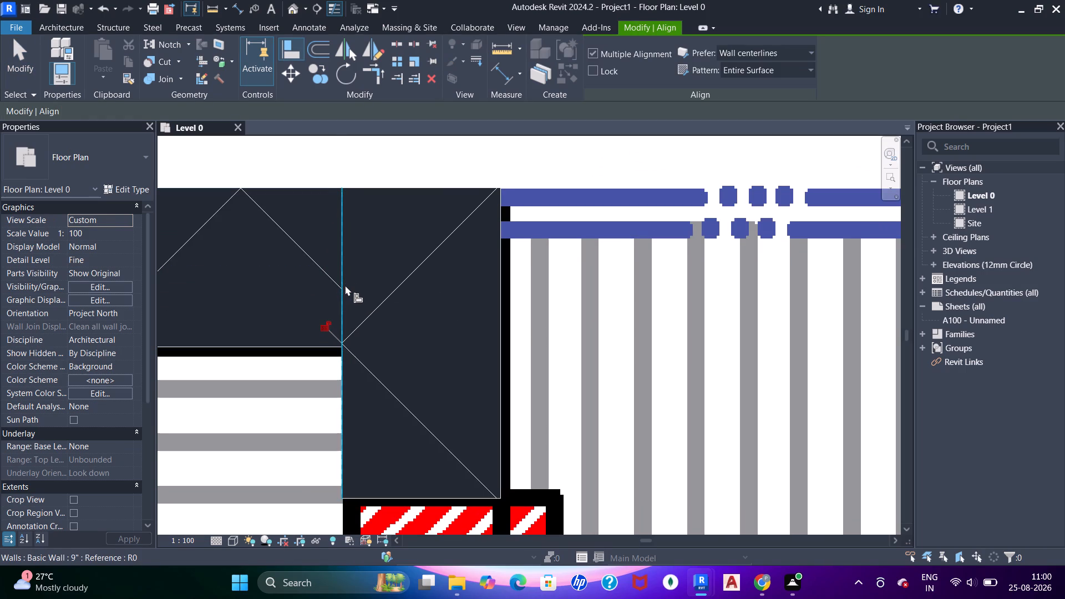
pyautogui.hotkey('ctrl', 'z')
# Align the end of the lift's upper wall with the short wall's lift-side face to close the gap.
pyautogui.click(351, 232)
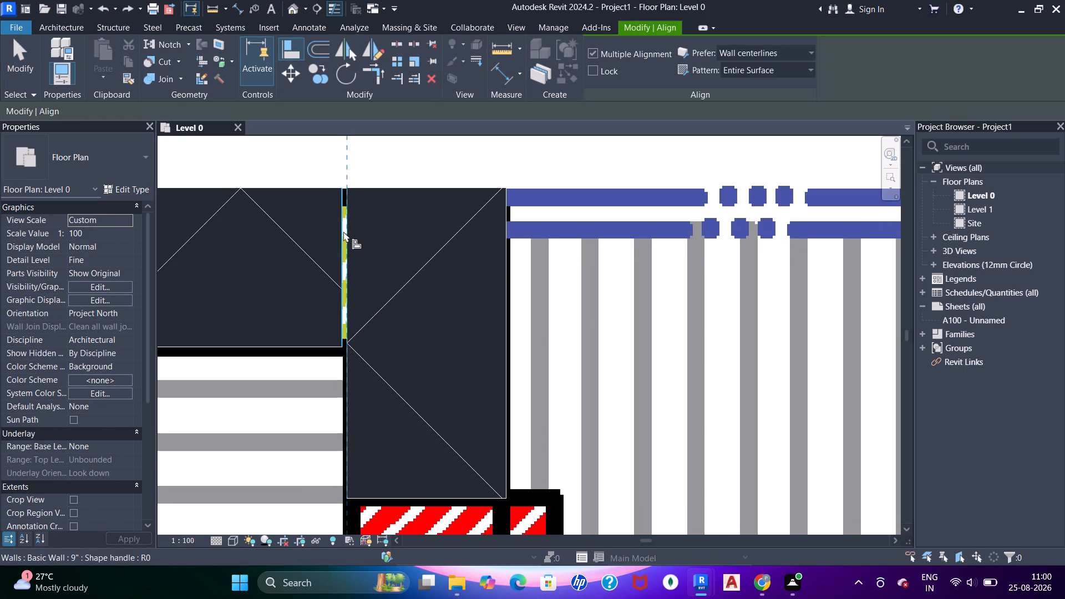
pyautogui.click(343, 231)
pyautogui.scroll(-11, 378, 218)
pyautogui.moveTo(350, 256); pyautogui.dragTo(524, 215, button='middle')
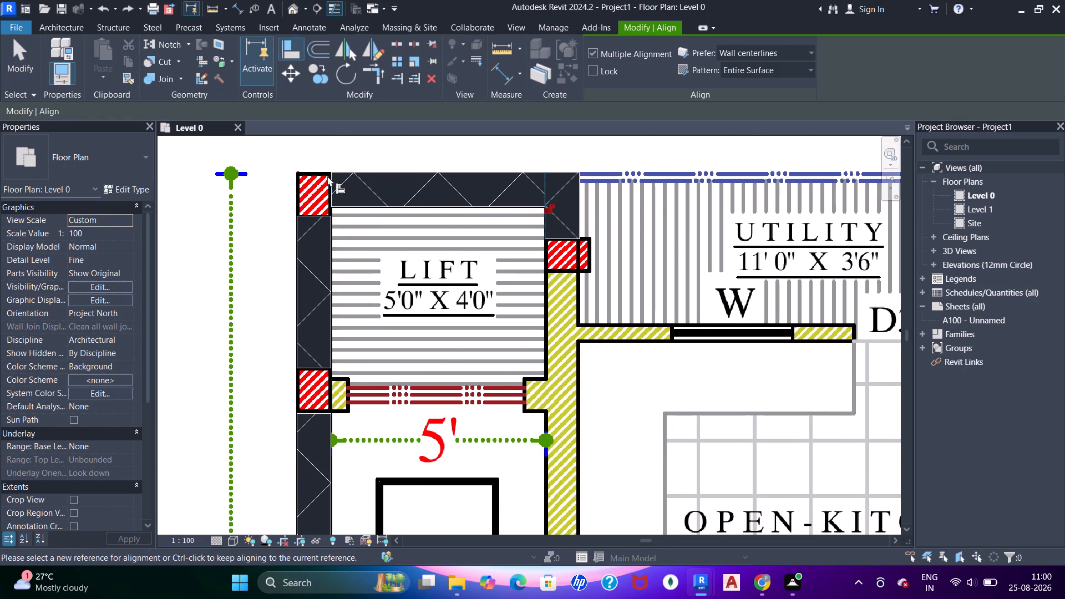
pyautogui.press('Escape')
pyautogui.press('Escape')
# Join the geometry of the lift's upper wall and the short wall at the utility corner.
pyautogui.scroll(-4, 464, 206)
pyautogui.middleClick(516, 232)
pyautogui.scroll(5, 529, 206)
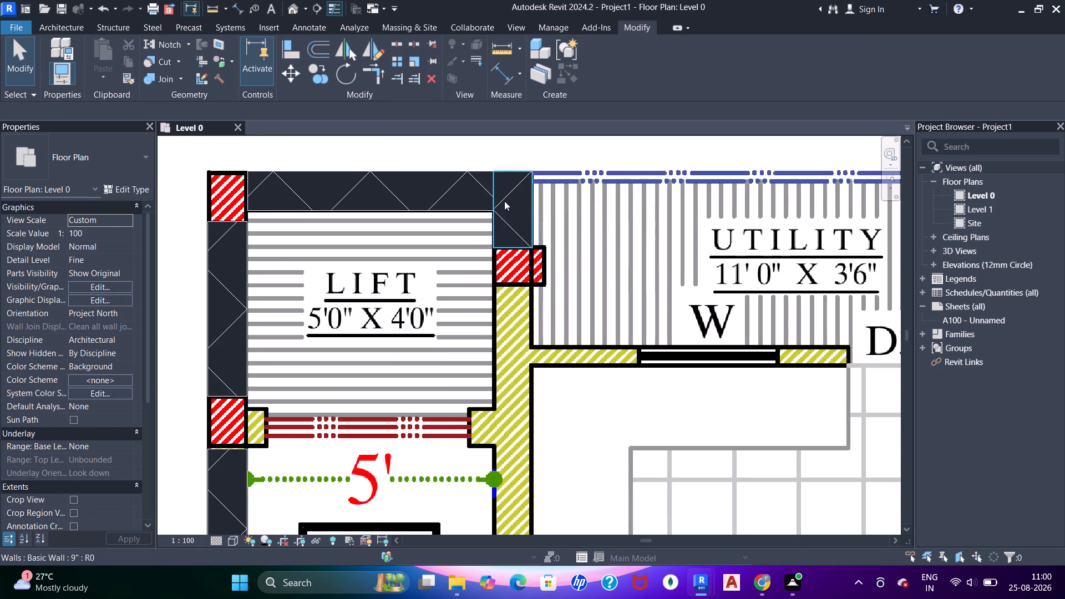
pyautogui.press('j')
pyautogui.press('j')
pyautogui.press('j')
pyautogui.click(471, 199)
pyautogui.click(504, 214)
pyautogui.moveTo(503, 319); pyautogui.dragTo(494, 313, button='middle')
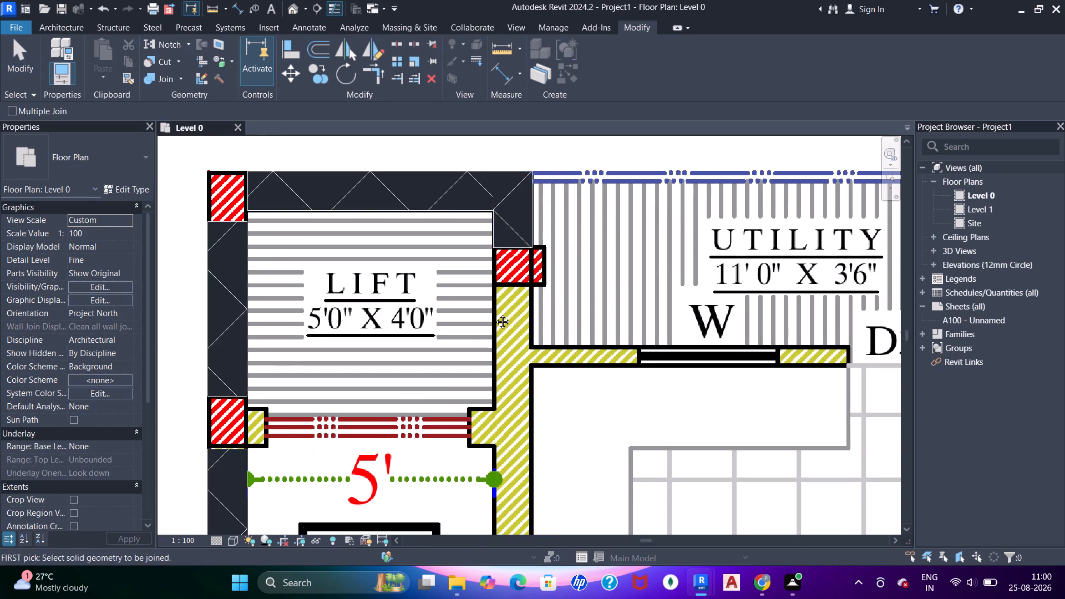
pyautogui.moveTo(494, 313); pyautogui.dragTo(481, 260, button='middle')
pyautogui.press('Escape')
pyautogui.press('Escape')
# Draw a 9" wall from the column between the lift and utility down to the column beside the kitchen sink.
pyautogui.scroll(-2, 481, 260)
pyautogui.moveTo(484, 268); pyautogui.dragTo(491, 196, button='middle')
pyautogui.press('w')
pyautogui.press('a')
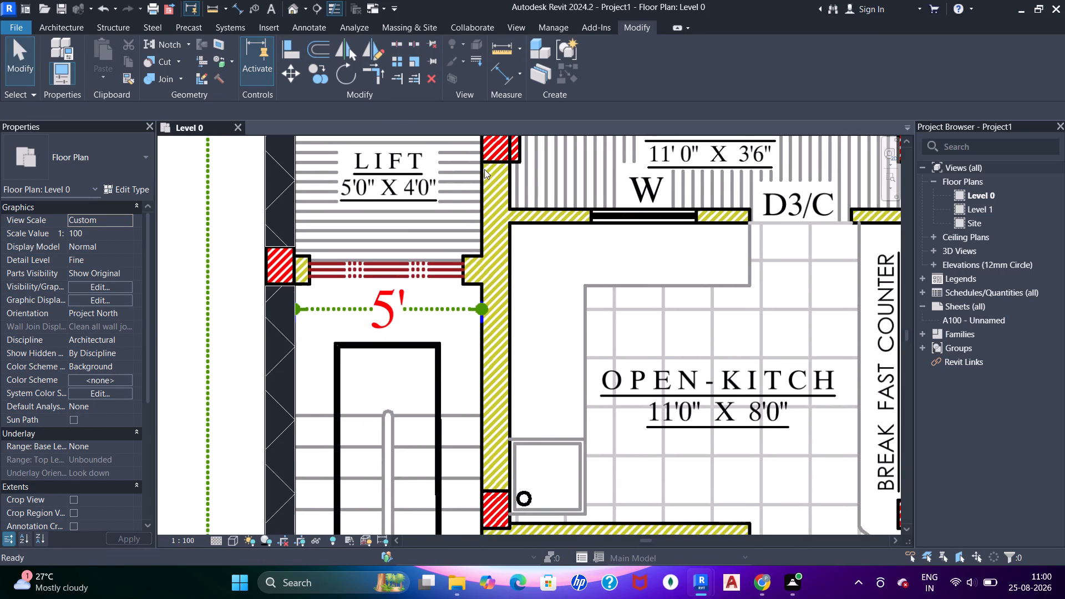
pyautogui.scroll(13, 484, 169)
pyautogui.moveTo(480, 167); pyautogui.dragTo(448, 321, button='middle')
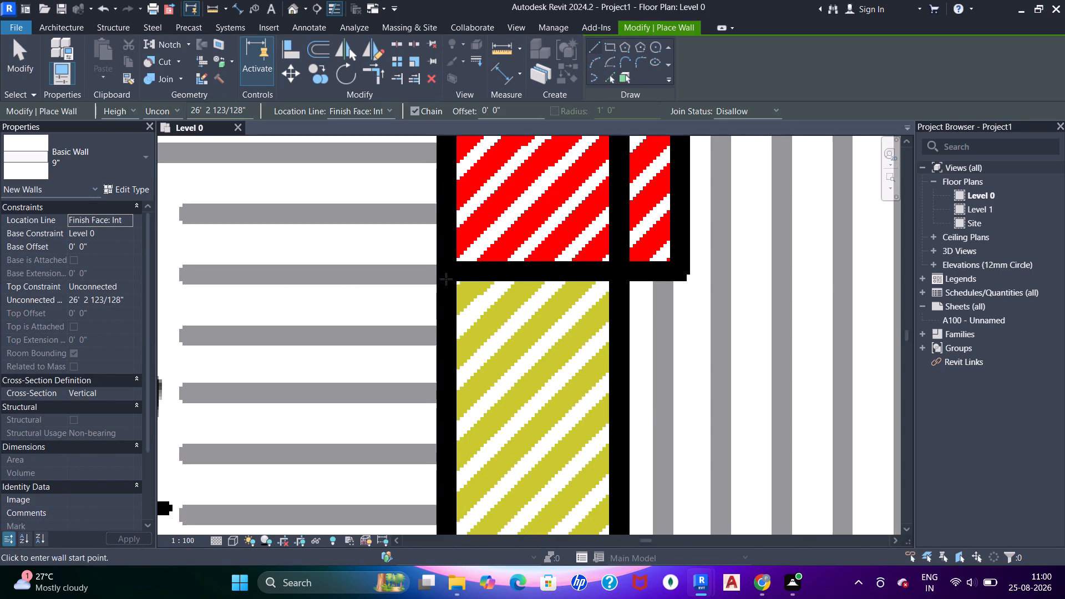
pyautogui.click(446, 279)
pyautogui.scroll(-7, 463, 398)
pyautogui.moveTo(463, 403); pyautogui.dragTo(439, 227, button='middle')
pyautogui.moveTo(427, 414); pyautogui.dragTo(430, 236, button='middle')
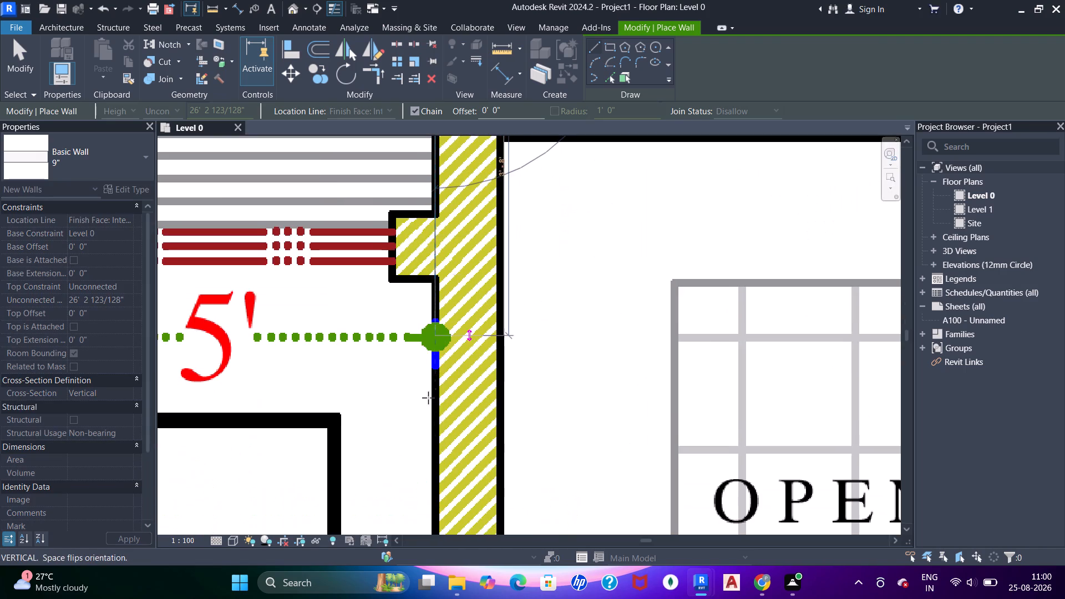
pyautogui.moveTo(428, 398); pyautogui.dragTo(424, 238, button='middle')
pyautogui.moveTo(442, 364); pyautogui.dragTo(443, 200, button='middle')
pyautogui.moveTo(443, 368); pyautogui.dragTo(450, 237, button='middle')
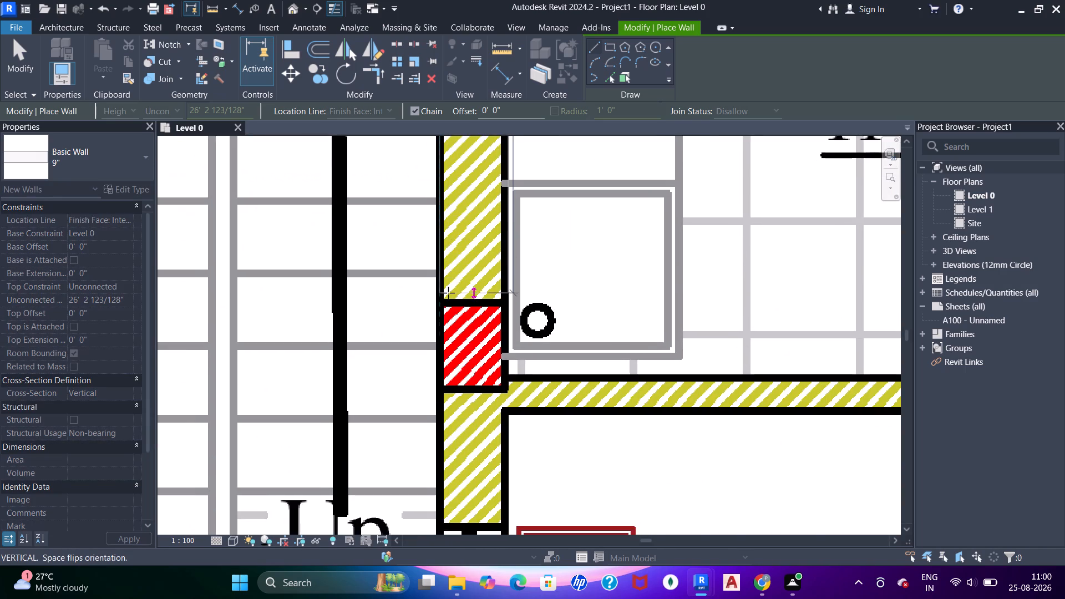
pyautogui.scroll(9, 448, 293)
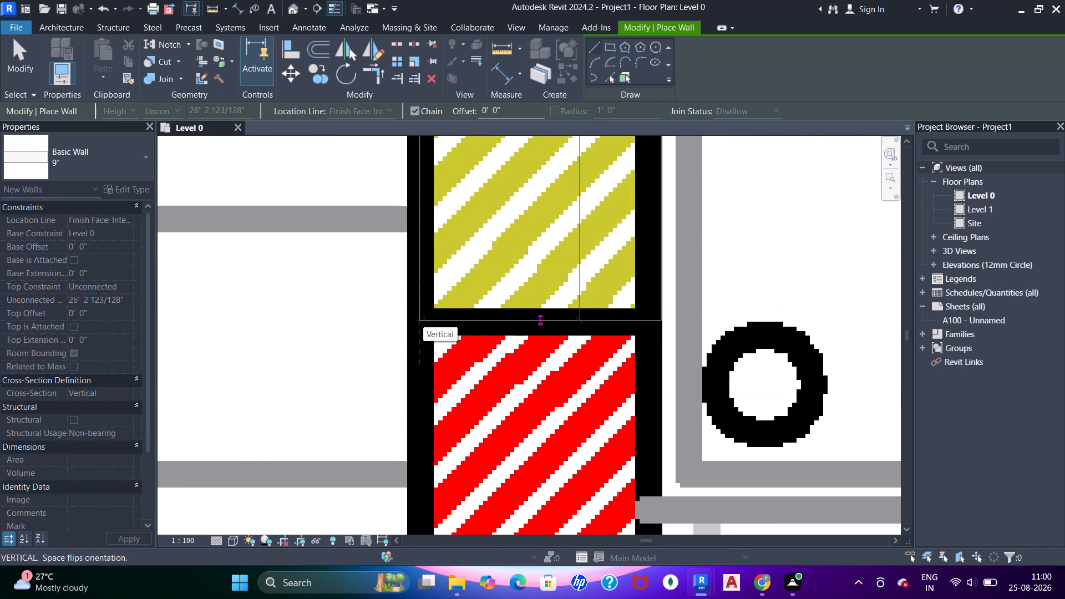
pyautogui.click(423, 321)
pyautogui.scroll(-6, 451, 325)
pyautogui.press('Escape')
# Draw a 9" wall from below the kitchen column past the pooja room down to the hall column.
pyautogui.moveTo(459, 373); pyautogui.dragTo(452, 319, button='middle')
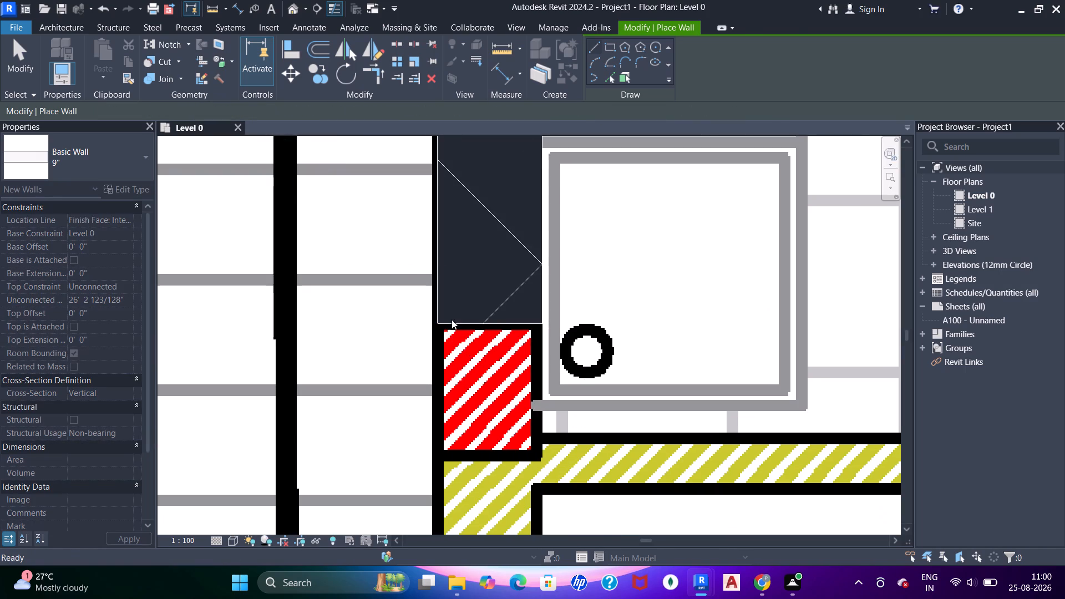
pyautogui.moveTo(452, 319); pyautogui.dragTo(469, 219, button='middle')
pyautogui.scroll(5, 464, 362)
pyautogui.moveTo(464, 368); pyautogui.dragTo(492, 179, button='middle')
pyautogui.moveTo(454, 295); pyautogui.dragTo(424, 407, button='middle')
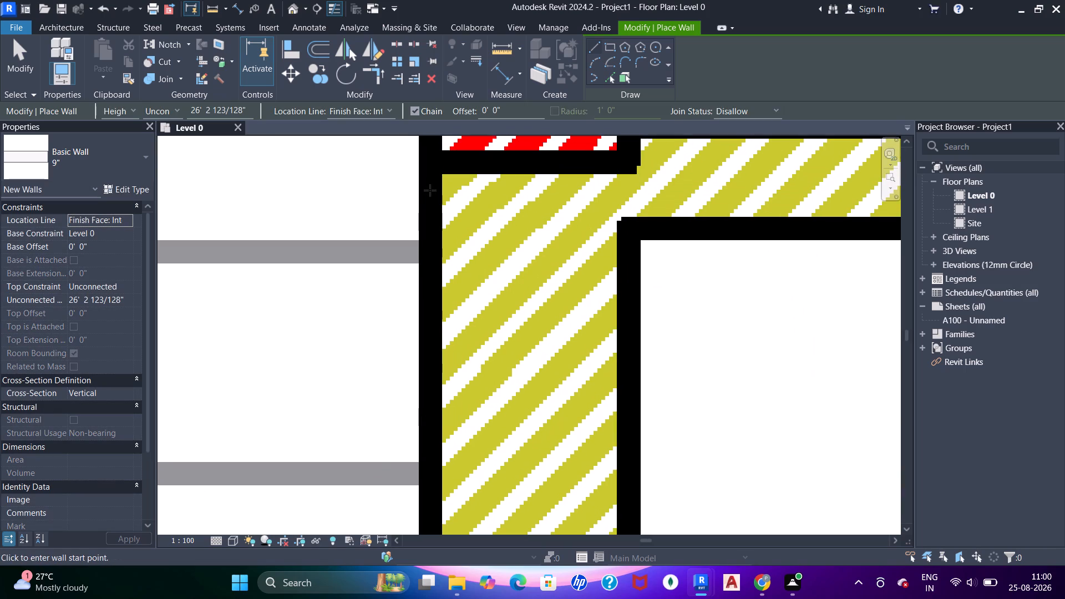
pyautogui.click(428, 161)
pyautogui.scroll(-5, 445, 315)
pyautogui.moveTo(439, 354); pyautogui.dragTo(430, 216, button='middle')
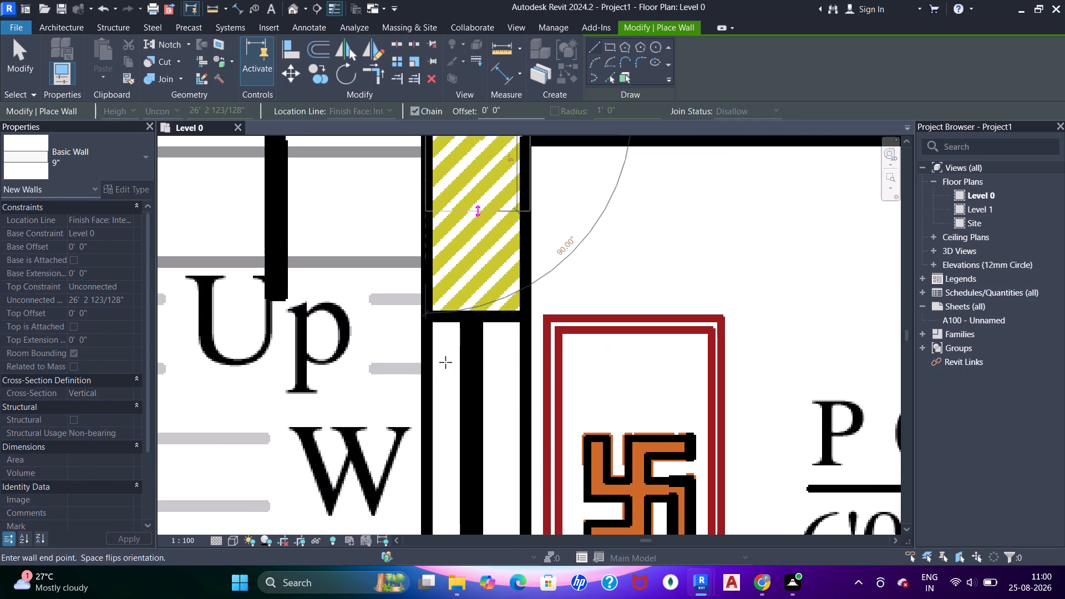
pyautogui.moveTo(442, 376); pyautogui.dragTo(442, 201, button='middle')
pyautogui.scroll(-5, 463, 319)
pyautogui.moveTo(472, 412); pyautogui.dragTo(476, 248, button='middle')
pyautogui.moveTo(457, 407); pyautogui.dragTo(453, 228, button='middle')
pyautogui.moveTo(460, 375); pyautogui.dragTo(460, 214, button='middle')
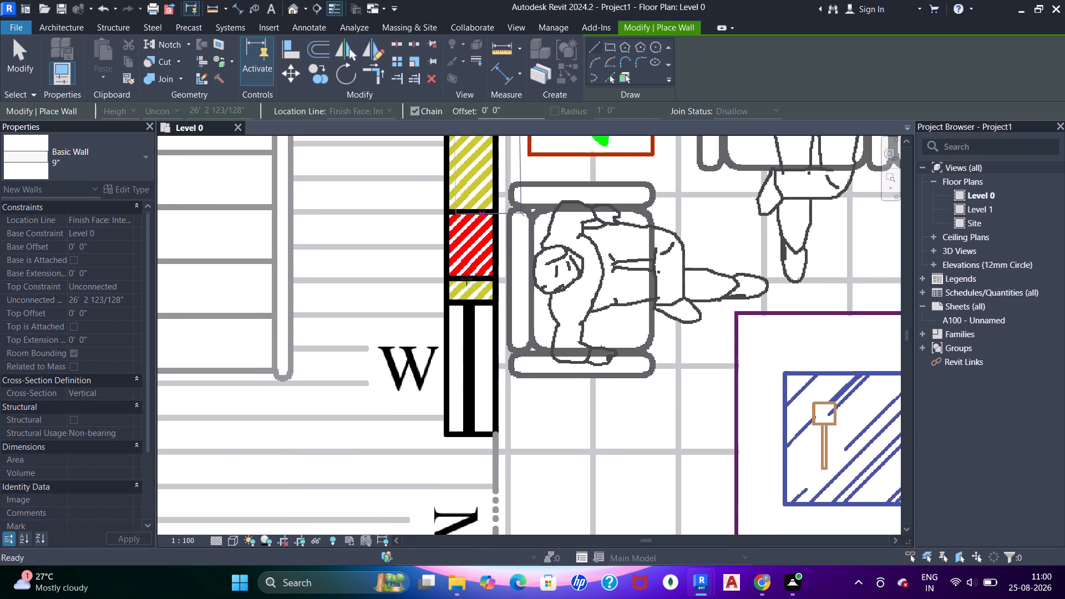
pyautogui.scroll(11, 457, 177)
pyautogui.click(422, 276)
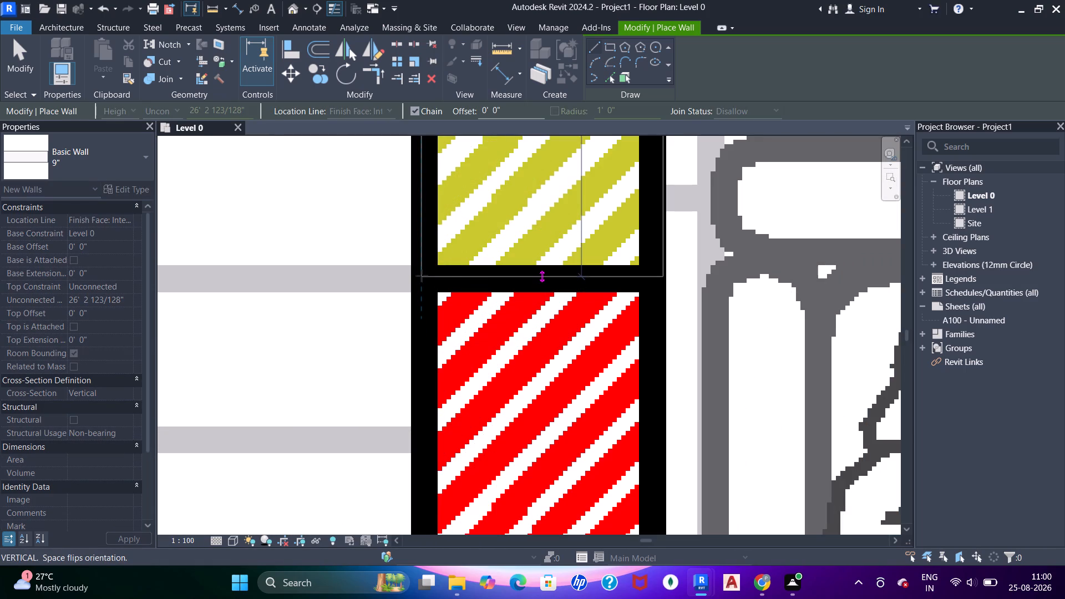
pyautogui.scroll(-6, 490, 280)
pyautogui.moveTo(484, 300); pyautogui.dragTo(493, 160, button='middle')
pyautogui.press('Escape')
# Draw a 9" wall from below the hall column past the M/D opening down to the corner column near D1/C.
pyautogui.scroll(6, 471, 275)
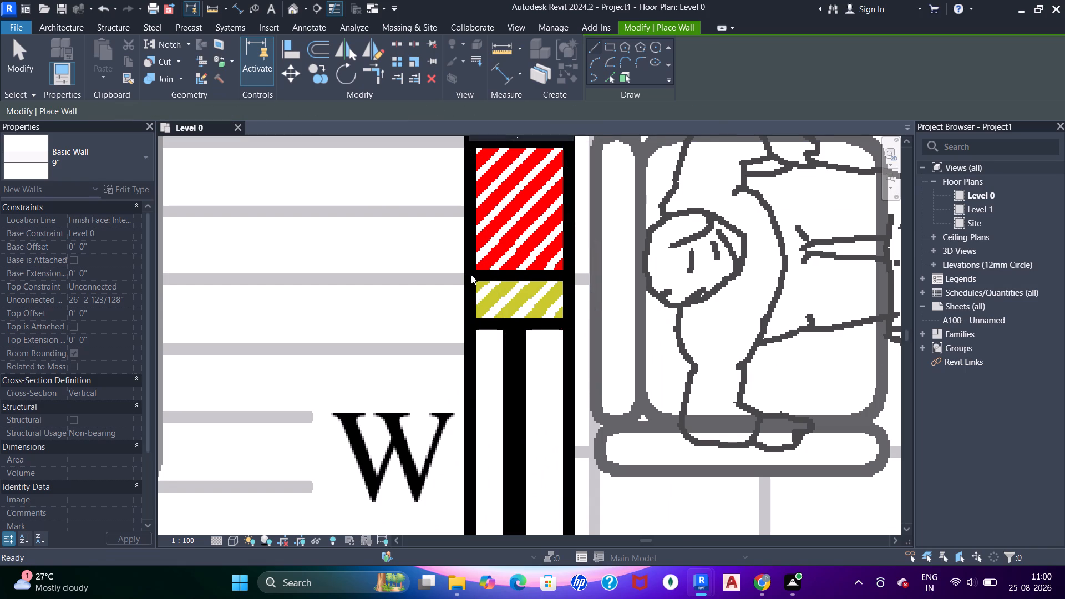
pyautogui.click(466, 280)
pyautogui.scroll(-12, 506, 344)
pyautogui.moveTo(491, 413); pyautogui.dragTo(519, 176, button='middle')
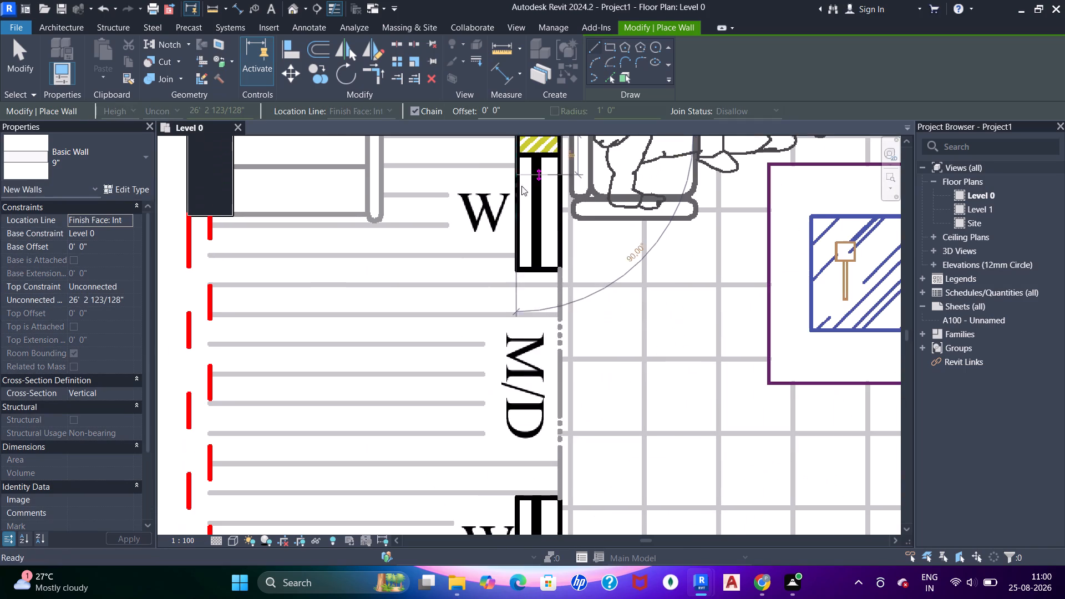
pyautogui.moveTo(518, 338); pyautogui.dragTo(512, 212, button='middle')
pyautogui.moveTo(536, 395); pyautogui.dragTo(525, 209, button='middle')
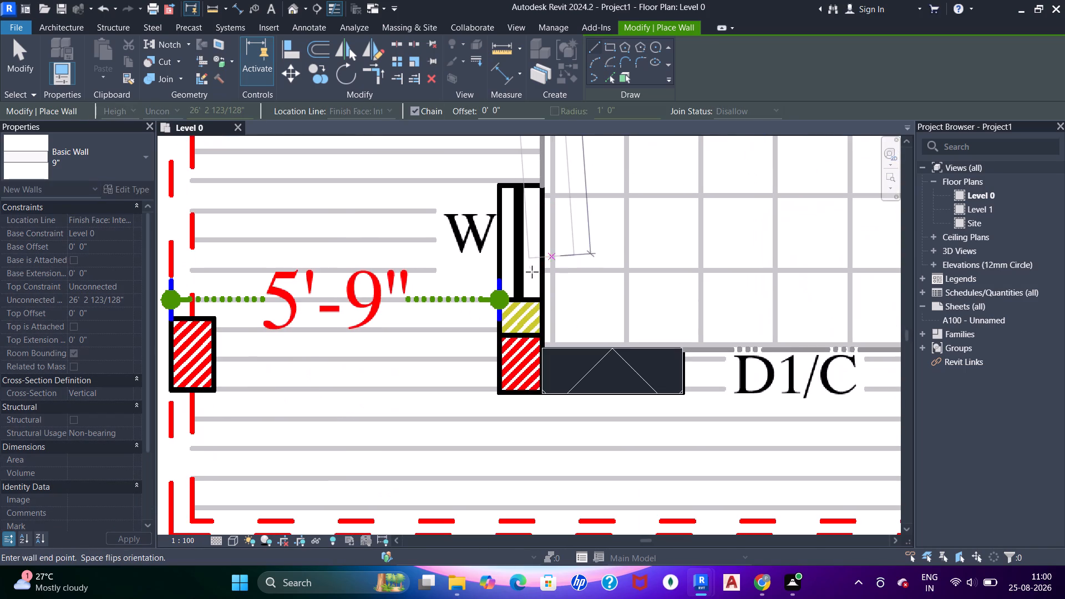
pyautogui.scroll(12, 513, 312)
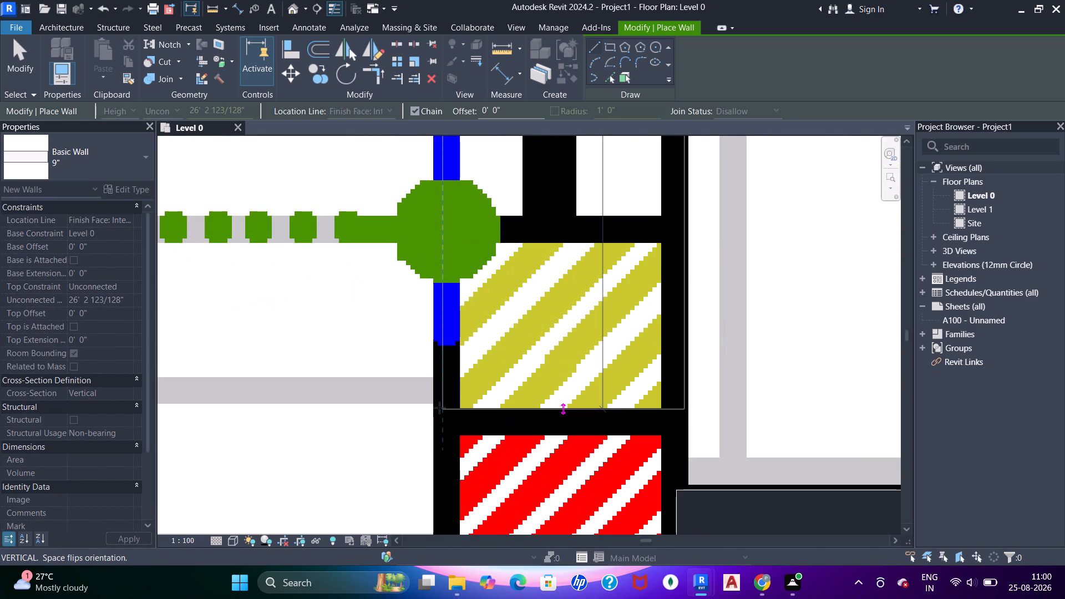
pyautogui.click(440, 428)
pyautogui.scroll(-6, 509, 388)
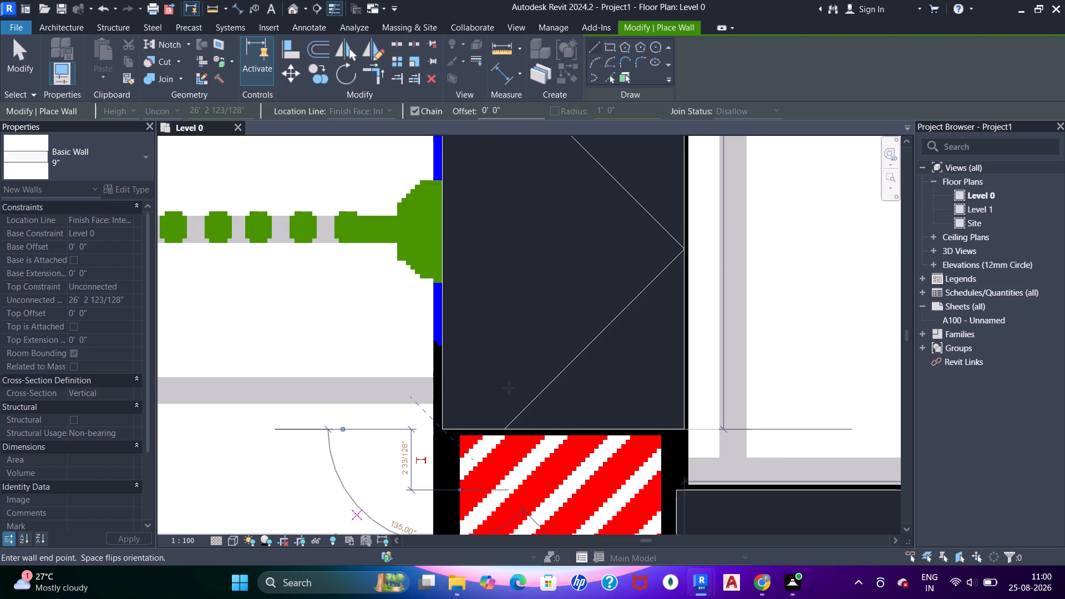
pyautogui.scroll(-6, 526, 359)
pyautogui.moveTo(515, 311); pyautogui.dragTo(494, 358, button='middle')
pyautogui.press('Escape')
pyautogui.press('Escape')
pyautogui.press('Escape')
pyautogui.press('Escape')
pyautogui.scroll(-7, 503, 311)
pyautogui.press('Escape')
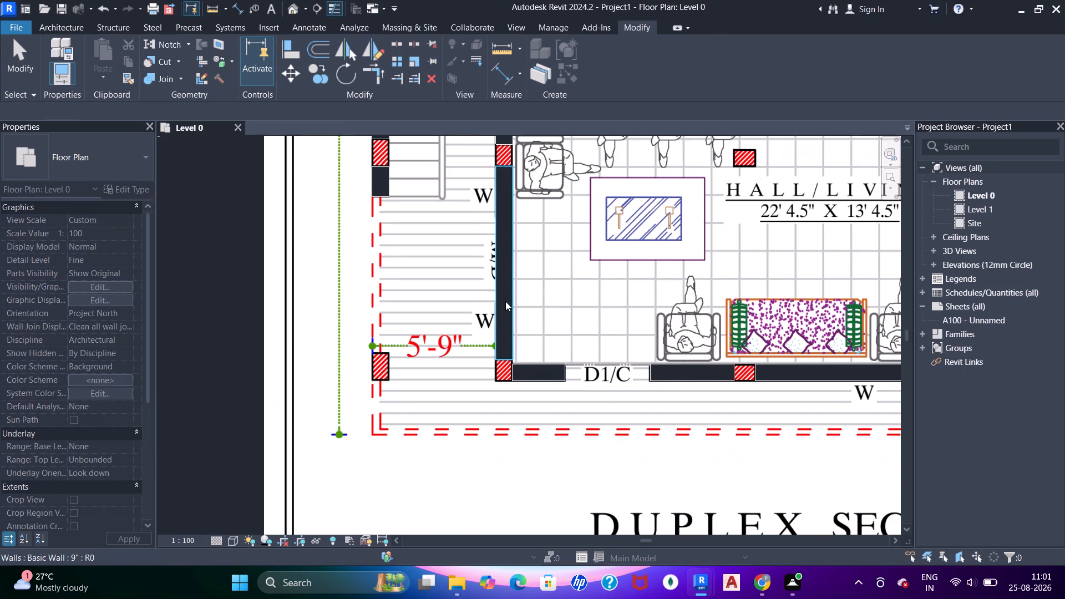
# Align the stairward face of the wall below the lift/utility column with the short wall above that column.
pyautogui.moveTo(498, 293); pyautogui.dragTo(493, 356, button='middle')
pyautogui.moveTo(521, 198); pyautogui.dragTo(515, 313, button='middle')
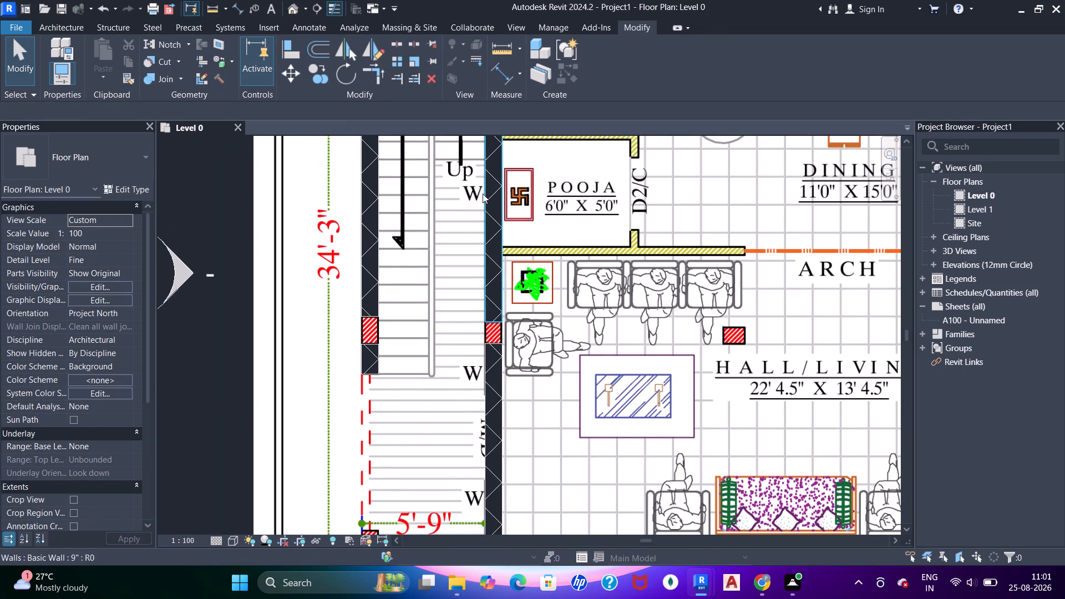
pyautogui.moveTo(464, 245); pyautogui.dragTo(429, 432, button='middle')
pyautogui.moveTo(453, 290); pyautogui.dragTo(471, 451, button='middle')
pyautogui.press('a')
pyautogui.press('a')
pyautogui.press('a')
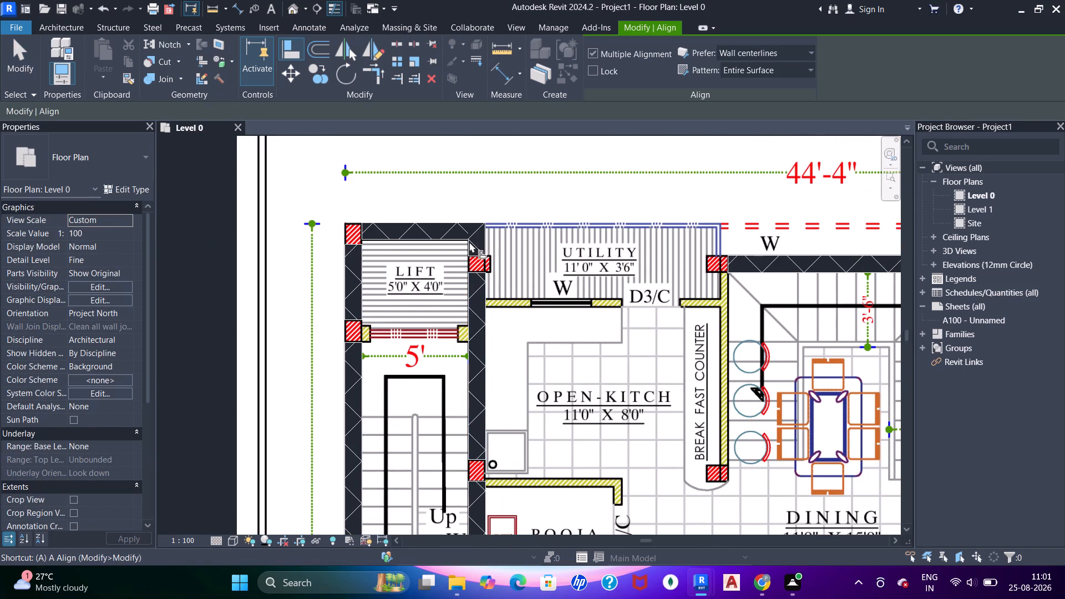
pyautogui.click(468, 245)
pyautogui.click(468, 311)
# Align the stairward faces of the pooja-side wall and the M/D opening wall down to the corner near D1/C with the wall above.
pyautogui.moveTo(481, 357); pyautogui.dragTo(484, 202, button='middle')
pyautogui.click(505, 204)
pyautogui.click(470, 253)
pyautogui.click(473, 348)
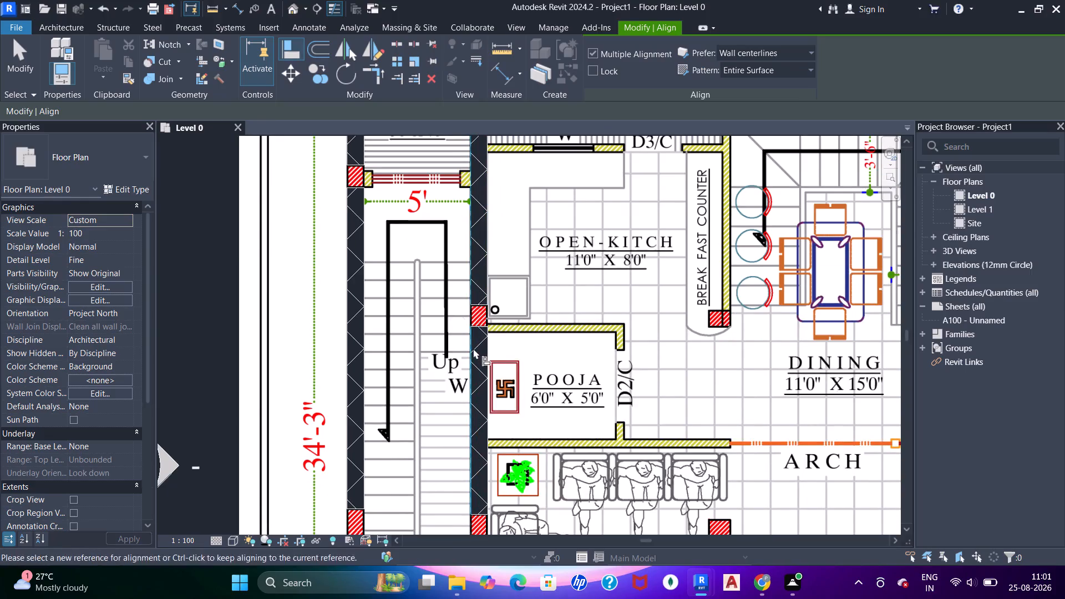
pyautogui.moveTo(511, 368); pyautogui.dragTo(511, 202, button='middle')
pyautogui.click(534, 248)
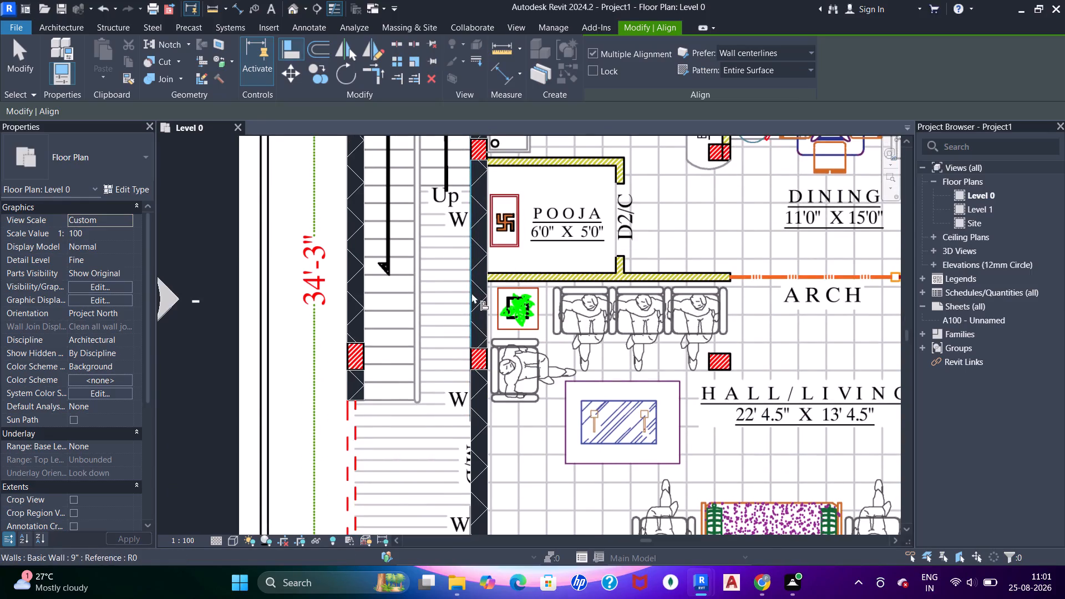
pyautogui.click(471, 293)
pyautogui.moveTo(503, 323); pyautogui.dragTo(501, 189, button='middle')
pyautogui.click(468, 267)
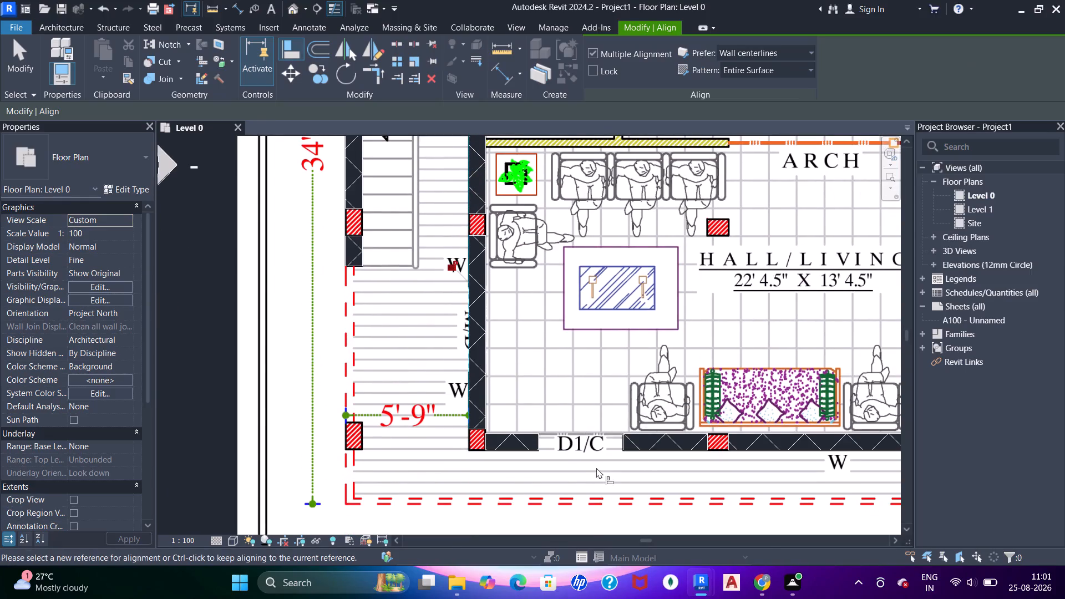
pyautogui.scroll(-3, 616, 299)
pyautogui.moveTo(605, 313); pyautogui.dragTo(572, 390, button='middle')
pyautogui.press('Escape')
pyautogui.press('Escape')
pyautogui.press('Escape')
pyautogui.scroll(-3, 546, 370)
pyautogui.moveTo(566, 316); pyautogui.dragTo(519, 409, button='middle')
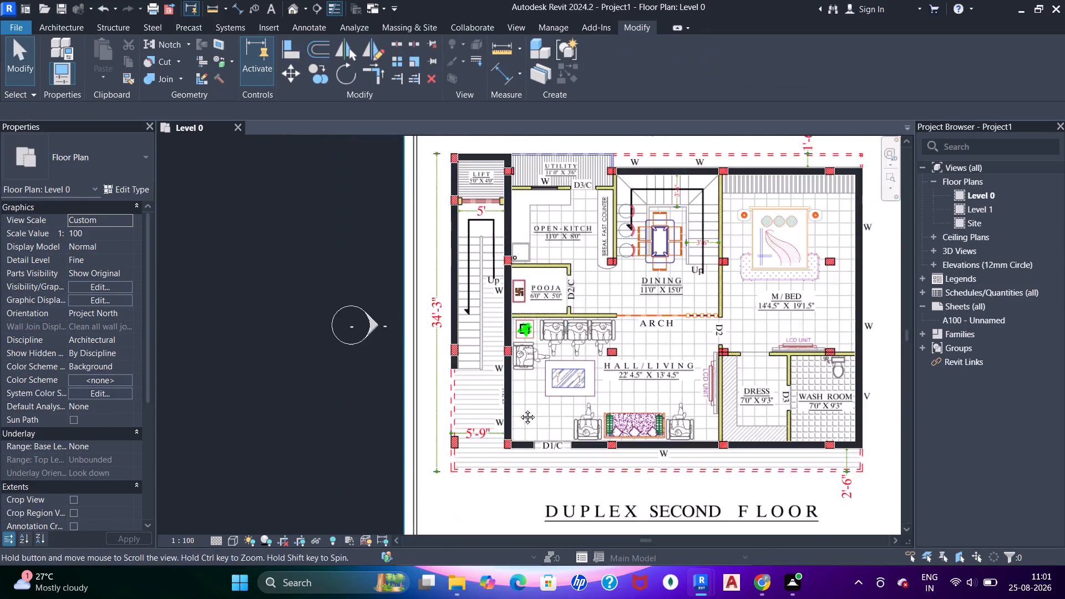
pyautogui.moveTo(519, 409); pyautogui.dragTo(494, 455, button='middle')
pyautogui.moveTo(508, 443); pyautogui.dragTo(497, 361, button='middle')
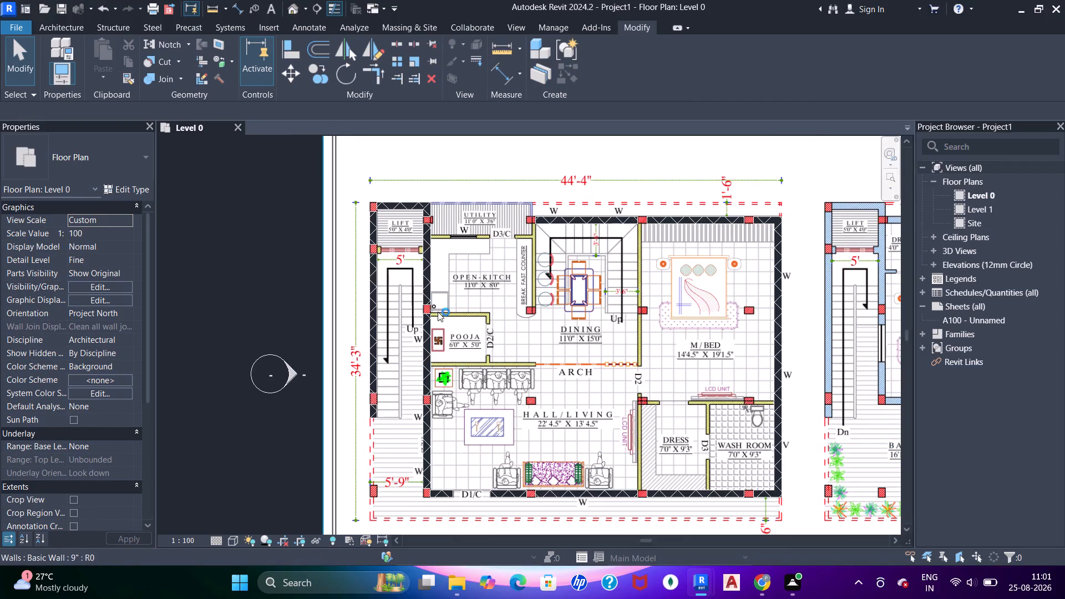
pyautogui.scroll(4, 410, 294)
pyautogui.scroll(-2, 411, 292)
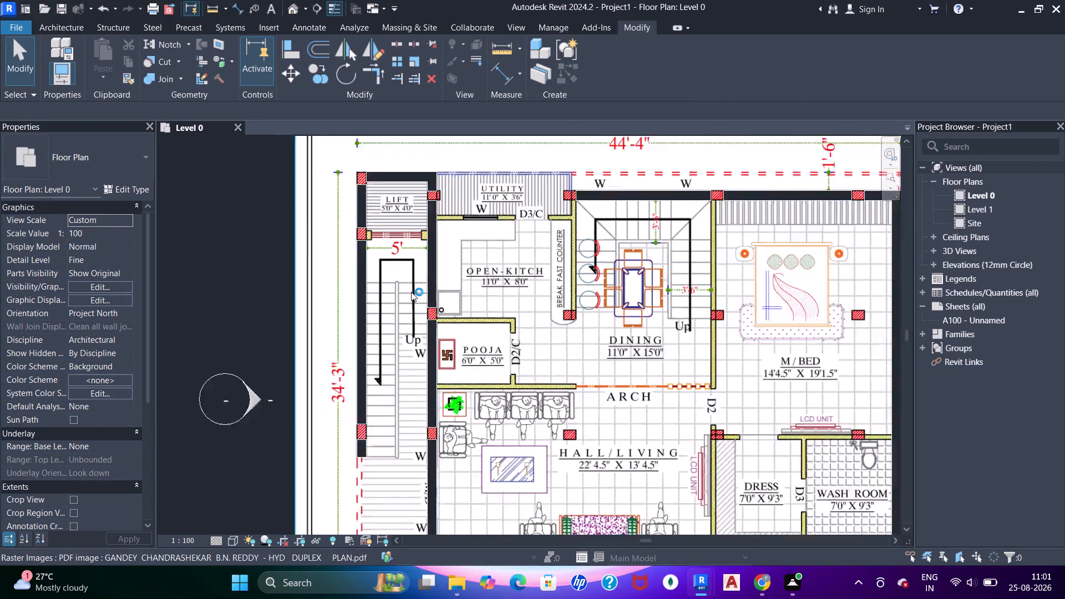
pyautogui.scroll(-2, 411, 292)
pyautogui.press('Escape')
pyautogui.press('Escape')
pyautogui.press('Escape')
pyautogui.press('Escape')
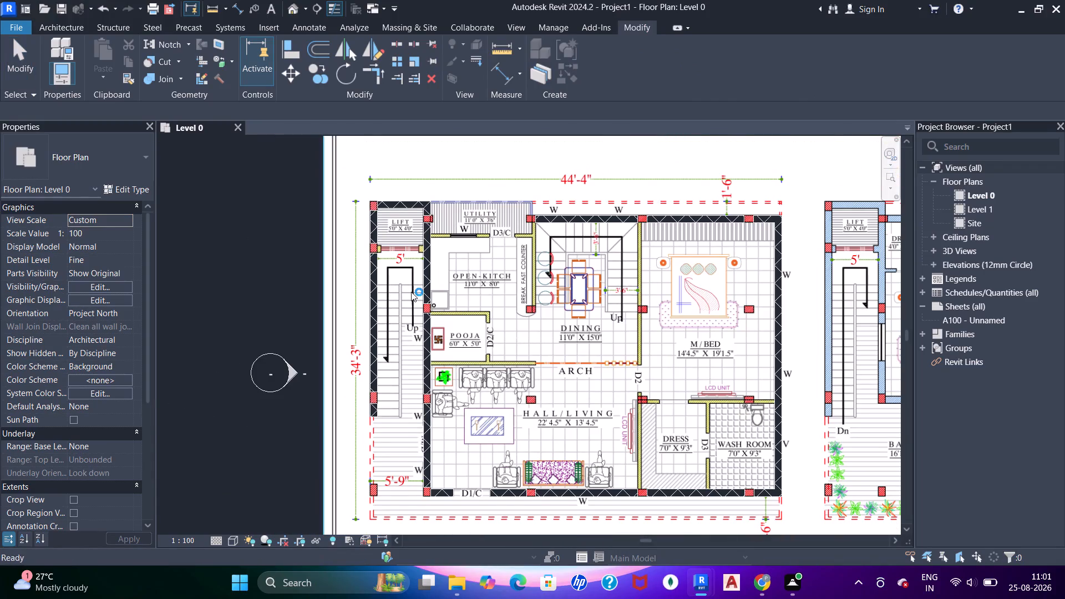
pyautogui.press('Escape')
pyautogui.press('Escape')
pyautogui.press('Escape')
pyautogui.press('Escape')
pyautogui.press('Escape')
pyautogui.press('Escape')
# Dimension the outer corner column at the lift, from the end of the wall below it to the upper wall's outer face.
pyautogui.scroll(4, 404, 206)
pyautogui.scroll(5, 340, 207)
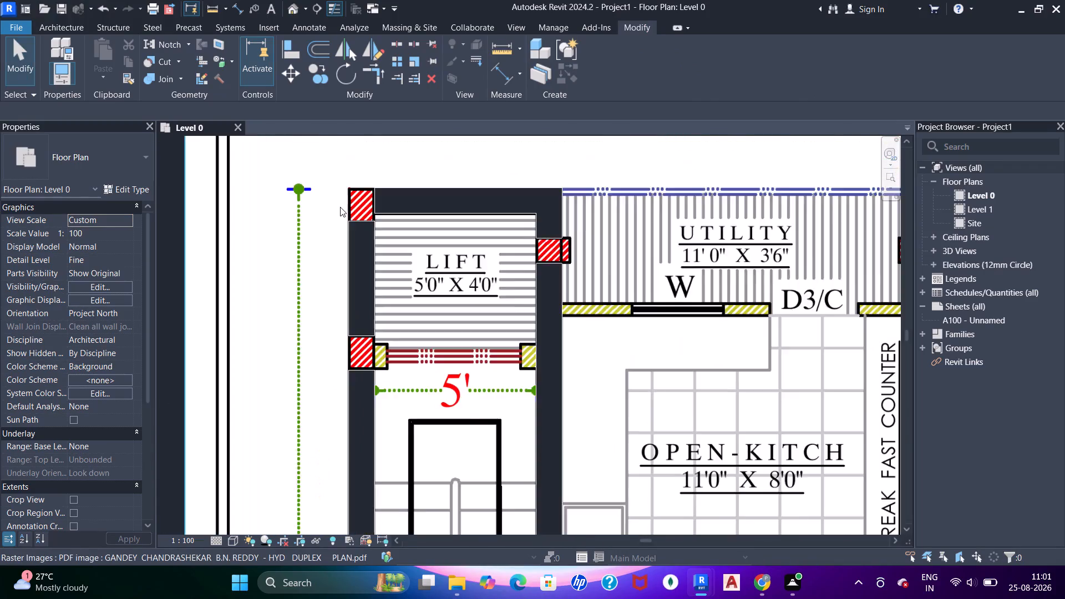
pyautogui.scroll(6, 340, 207)
pyautogui.moveTo(361, 211); pyautogui.dragTo(350, 279, button='middle')
pyautogui.press('d')
pyautogui.press('i')
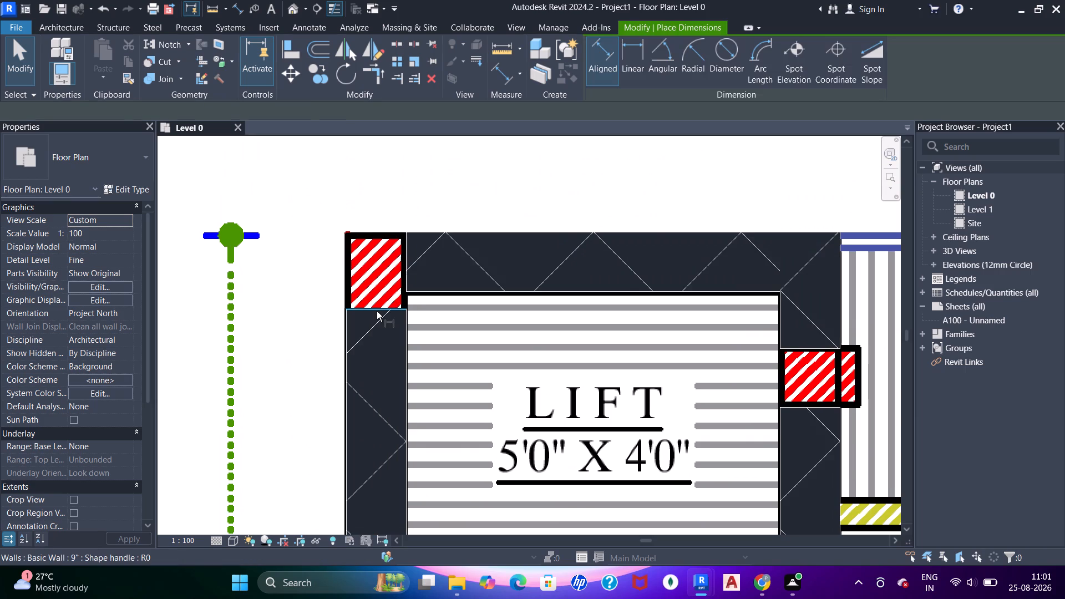
pyautogui.moveTo(376, 311); pyautogui.dragTo(377, 305)
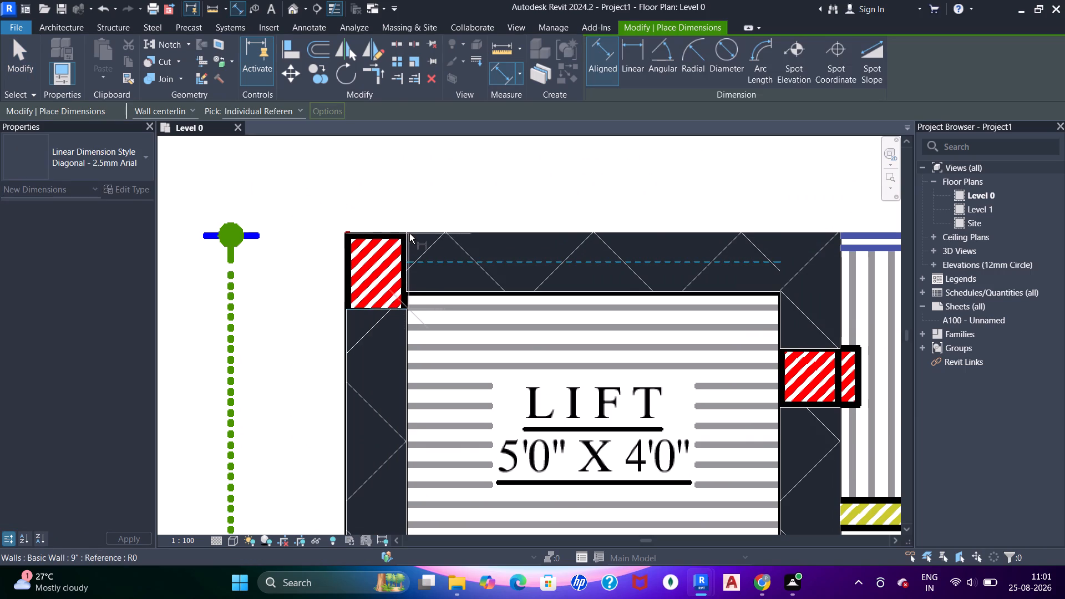
pyautogui.press('Tab')
pyautogui.click(411, 237)
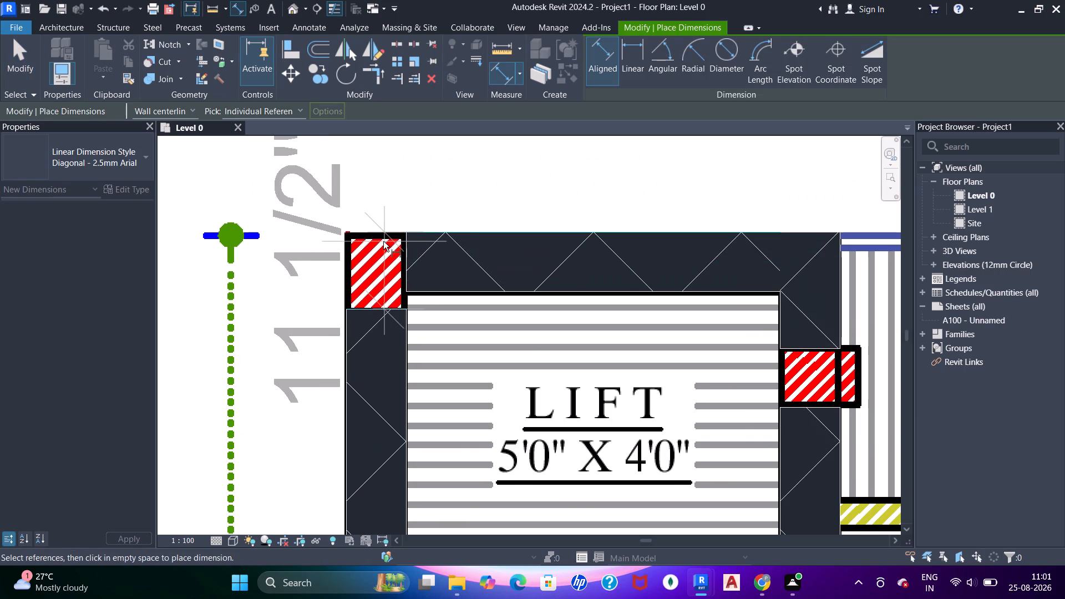
pyautogui.moveTo(376, 256); pyautogui.dragTo(375, 311, button='middle')
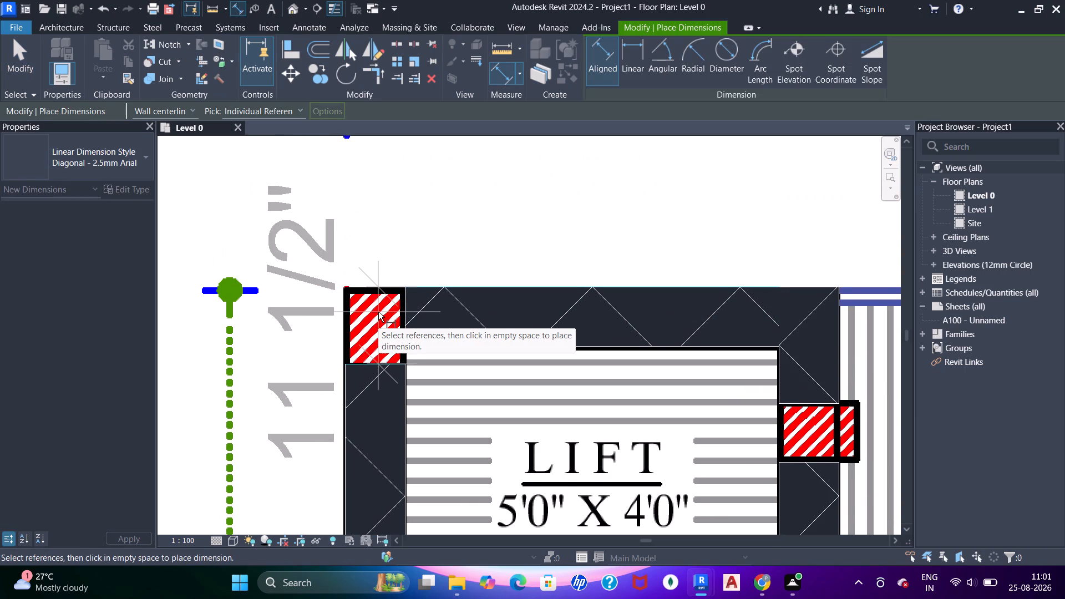
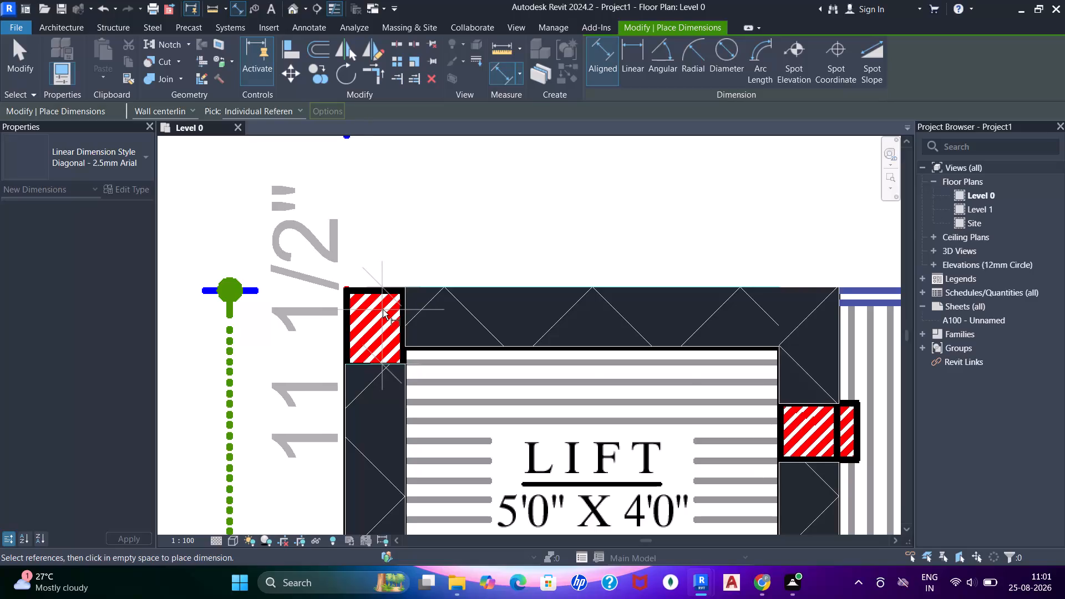
# Measure the width of the outer corner column at the lift between the two faces of the wall below it.
pyautogui.press('Escape')
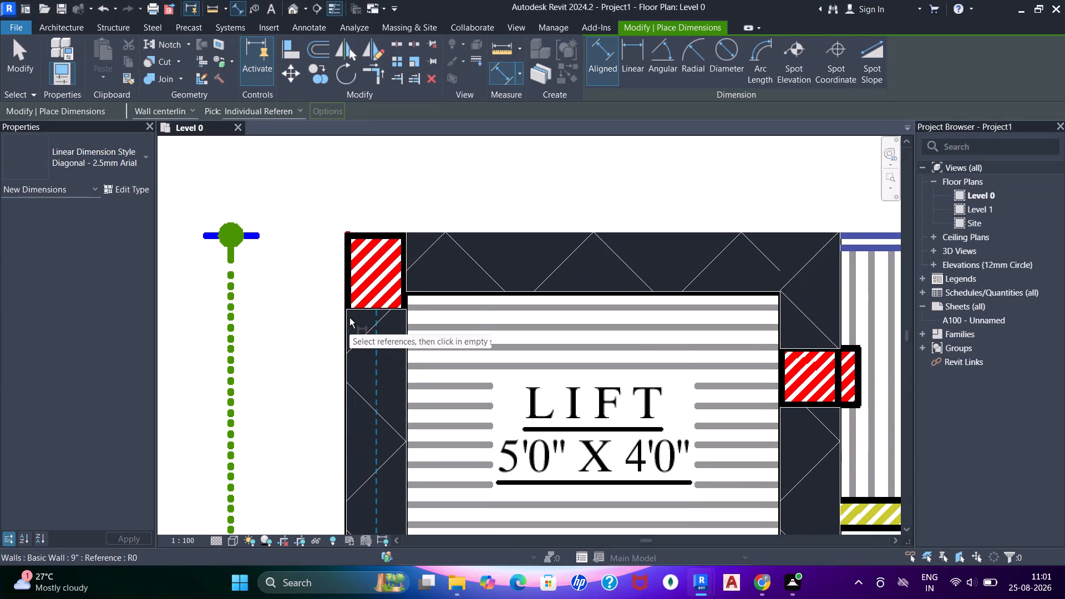
pyautogui.press('q')
pyautogui.press('q')
pyautogui.press('q')
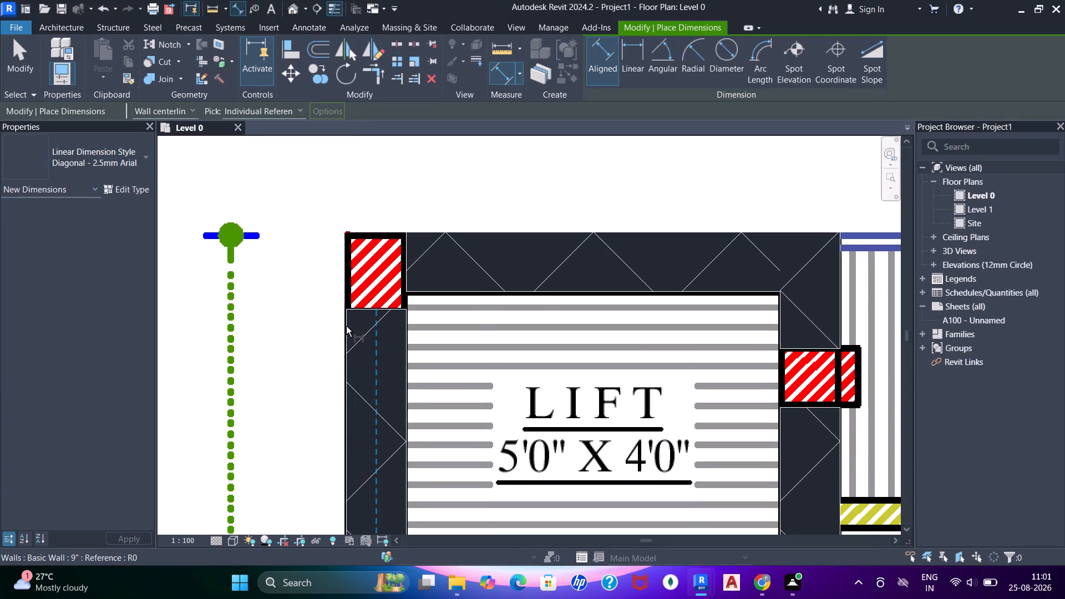
pyautogui.press('Escape')
pyautogui.press('d')
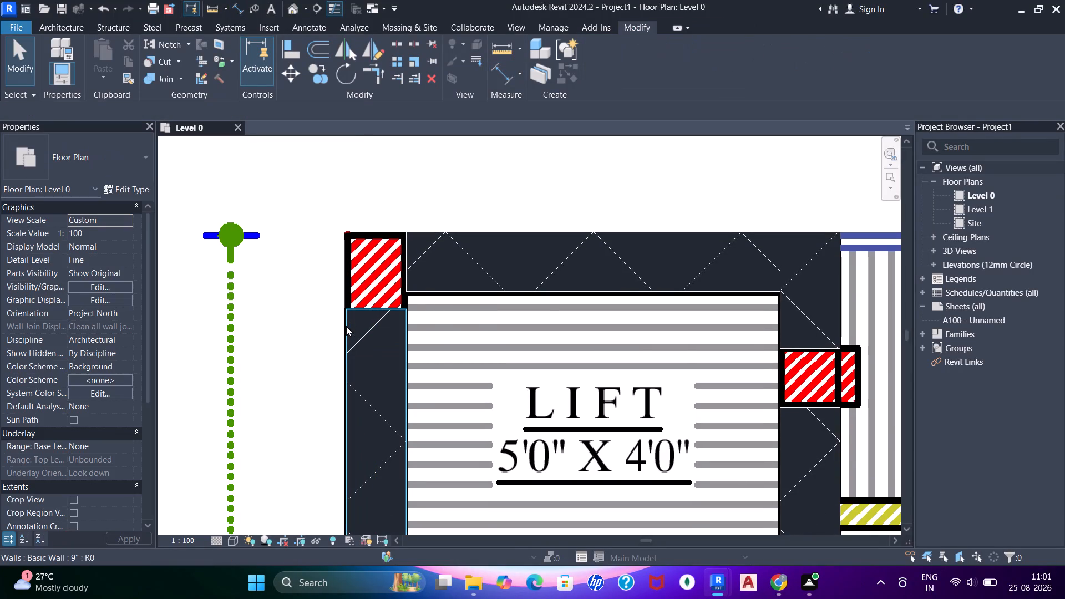
pyautogui.press('Escape')
pyautogui.press('`')
pyautogui.press('d')
pyautogui.press('i')
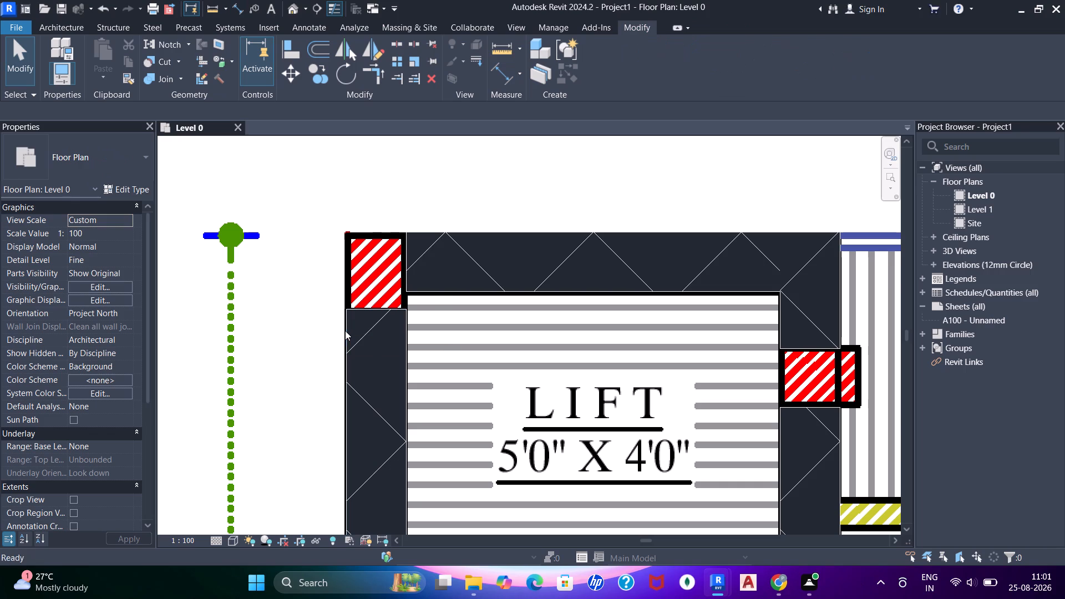
pyautogui.press('Tab')
pyautogui.click(344, 344)
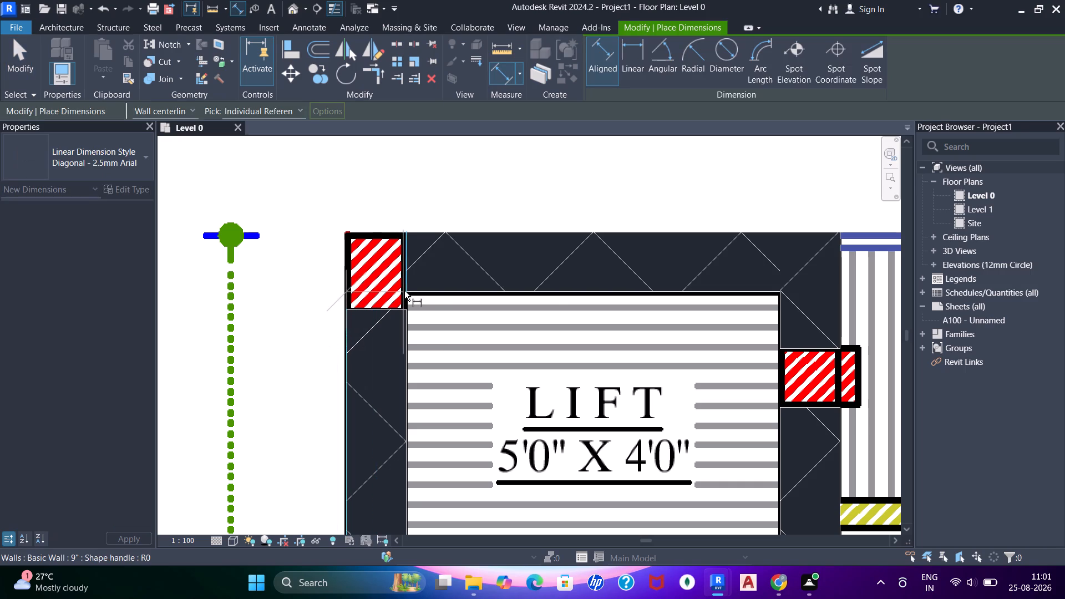
pyautogui.click(405, 288)
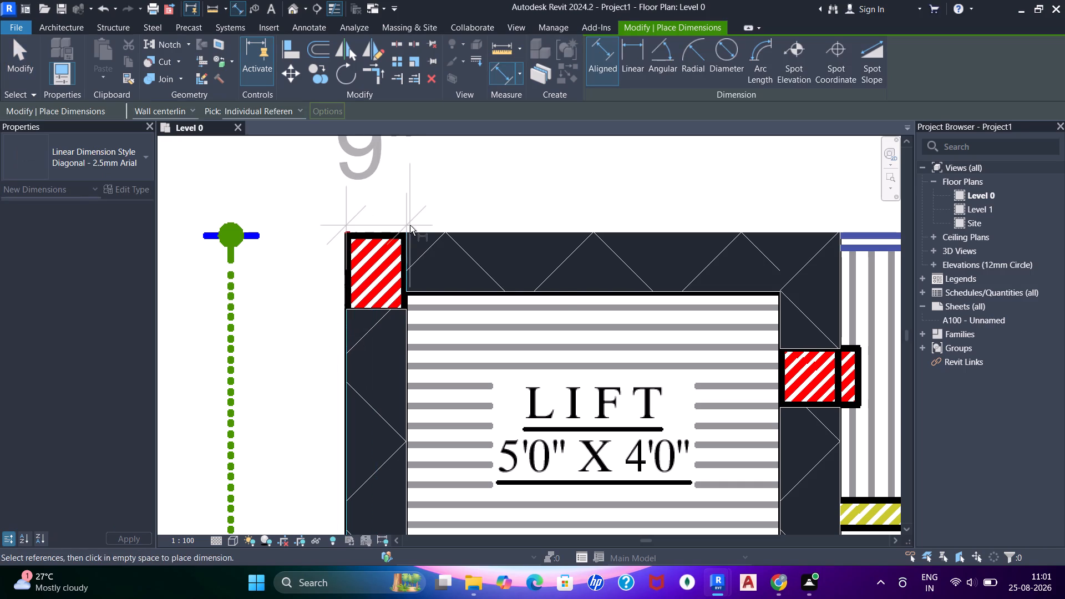
pyautogui.press('Escape')
pyautogui.press('Escape')
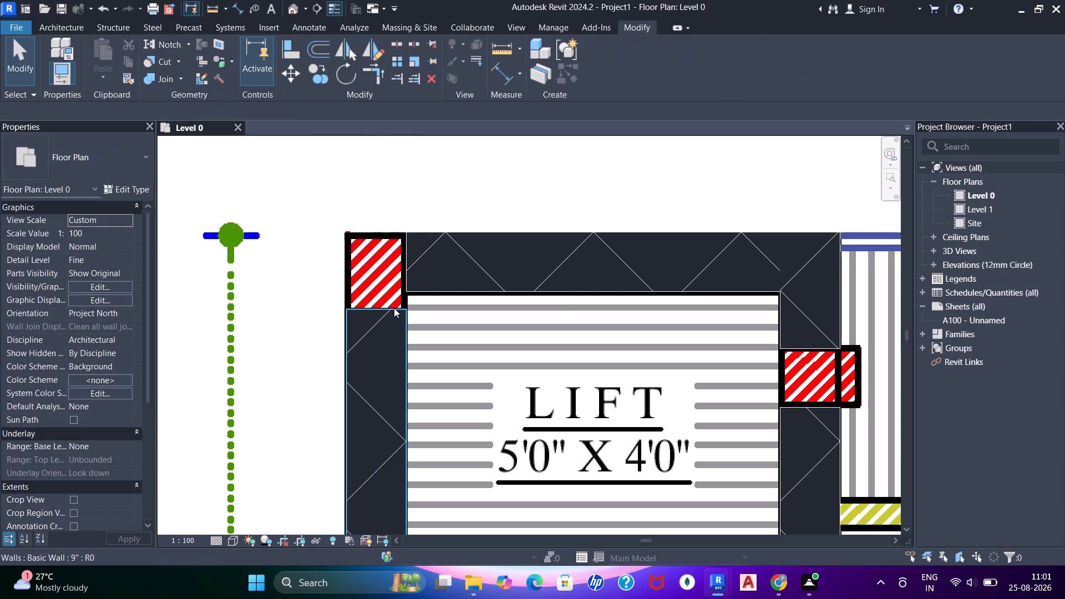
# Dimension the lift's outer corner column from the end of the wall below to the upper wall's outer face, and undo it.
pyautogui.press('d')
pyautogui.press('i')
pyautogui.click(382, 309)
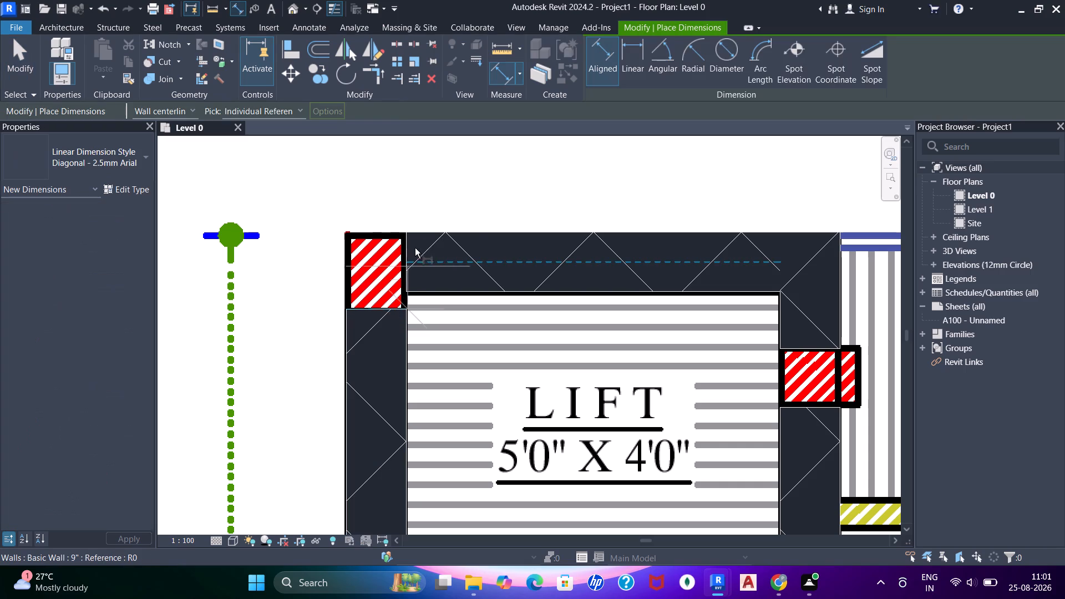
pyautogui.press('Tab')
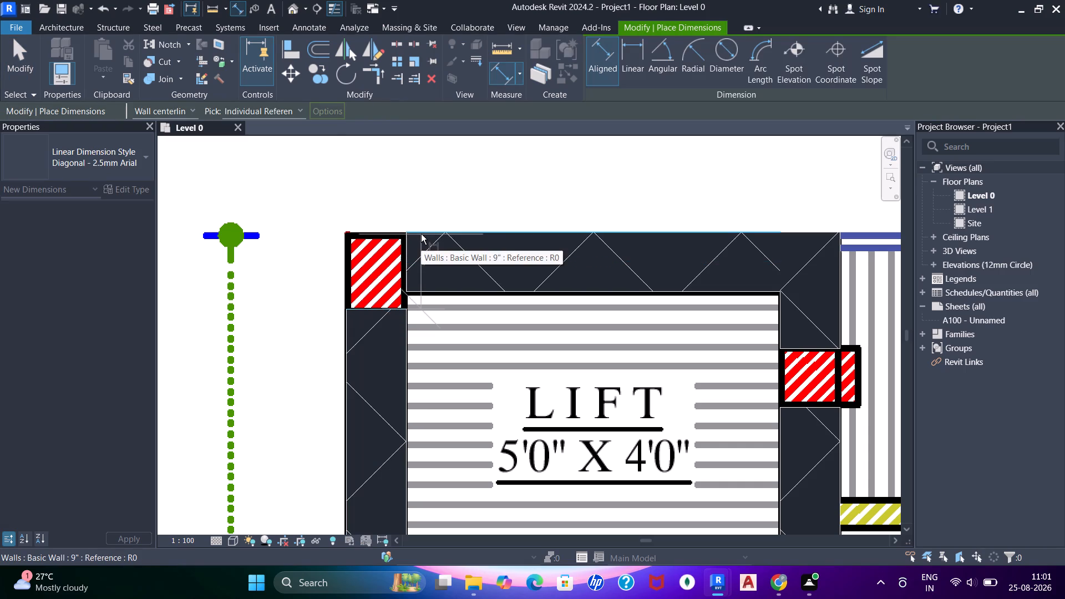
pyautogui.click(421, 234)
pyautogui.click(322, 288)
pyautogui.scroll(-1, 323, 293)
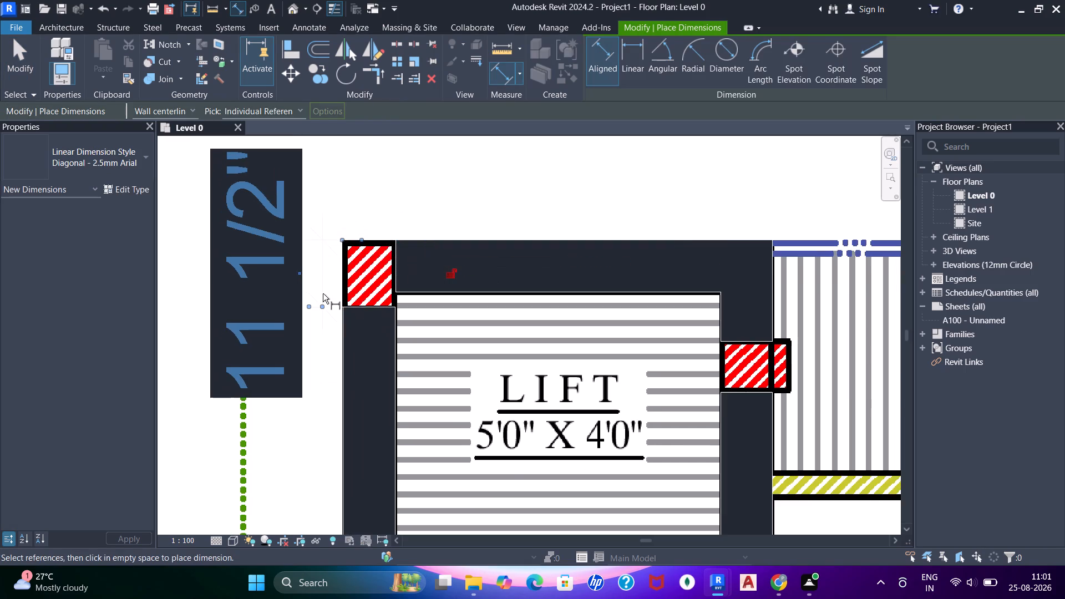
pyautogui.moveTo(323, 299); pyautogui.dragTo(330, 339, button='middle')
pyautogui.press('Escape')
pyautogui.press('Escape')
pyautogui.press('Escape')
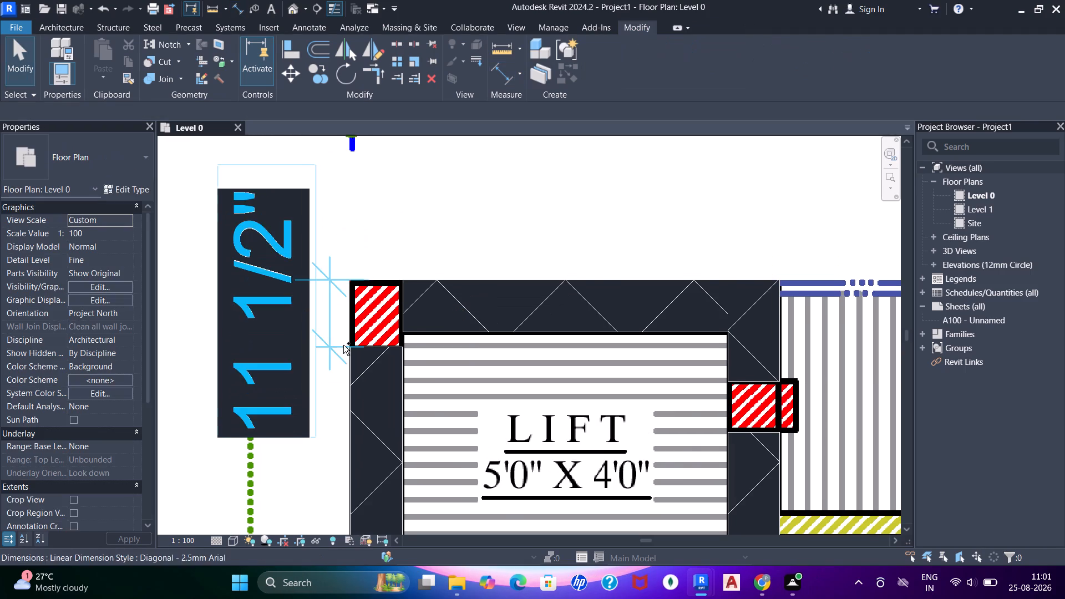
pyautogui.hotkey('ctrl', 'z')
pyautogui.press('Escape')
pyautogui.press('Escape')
# Load the Concrete-Square-Column family from the US library's Structural Columns, Concrete folder for structural column placement.
pyautogui.click(58, 28)
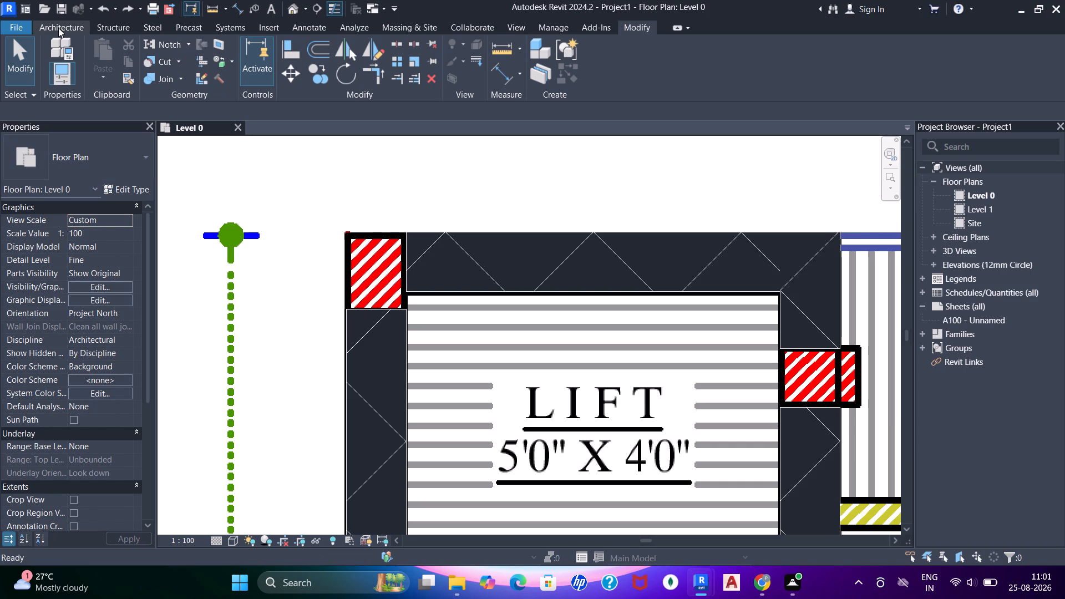
pyautogui.click(220, 50)
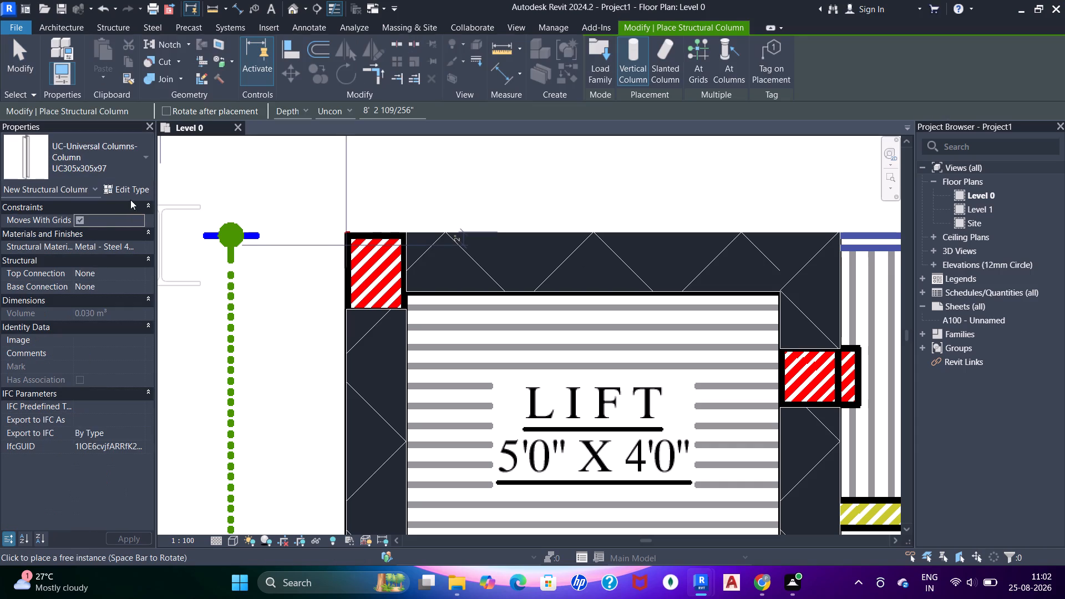
pyautogui.click(116, 157)
pyautogui.press('Escape')
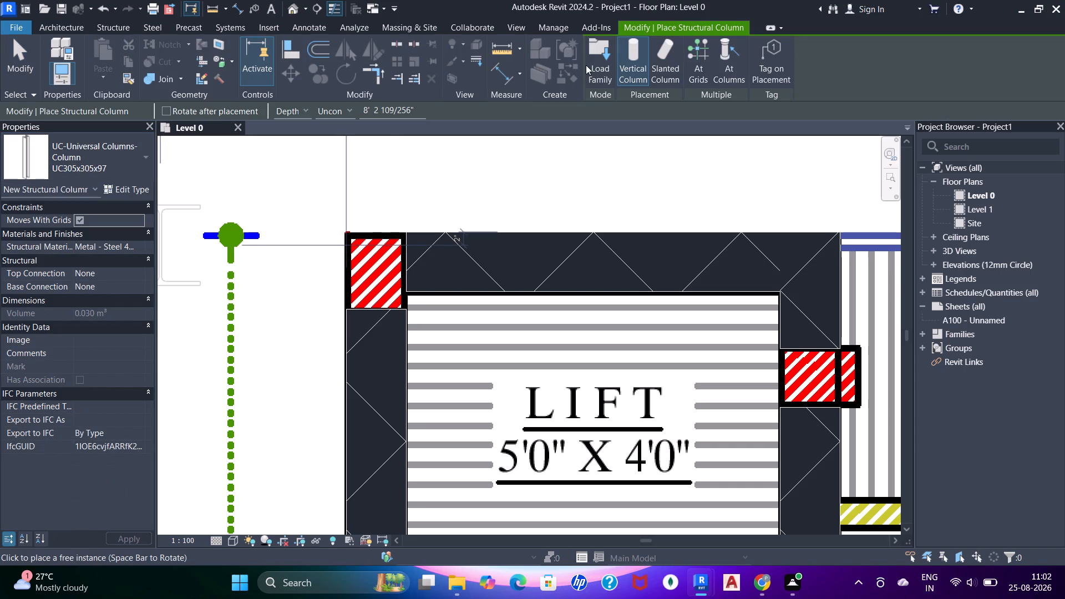
pyautogui.click(601, 57)
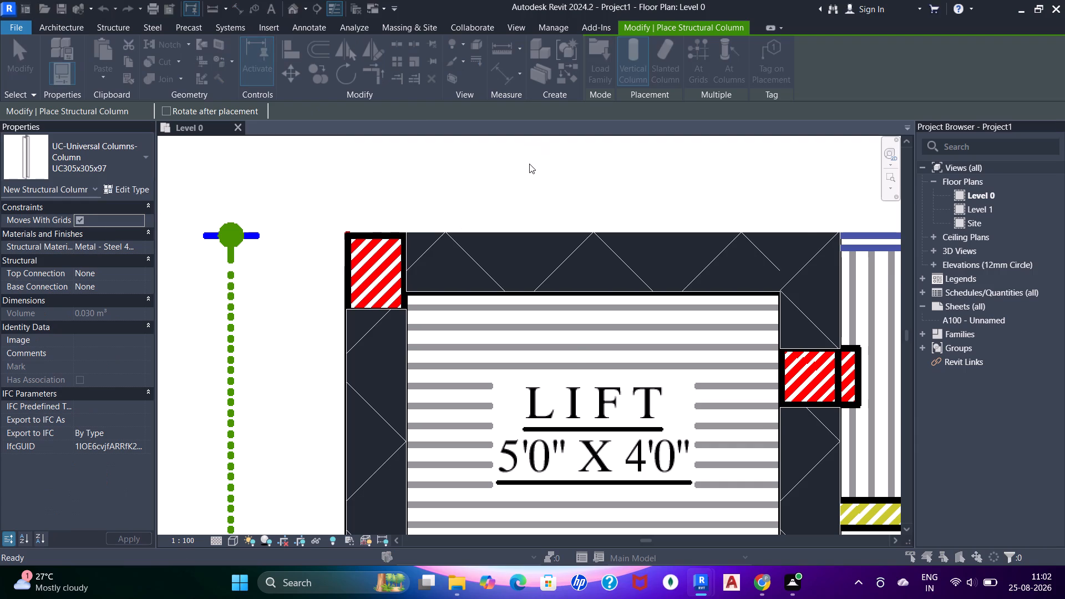
pyautogui.click(592, 196)
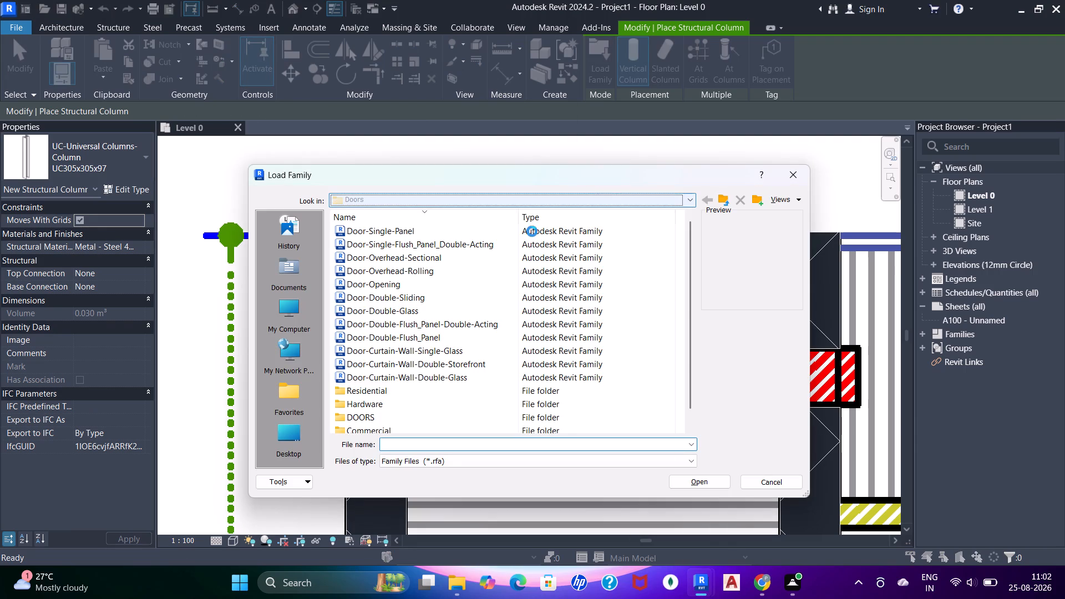
pyautogui.click(467, 253)
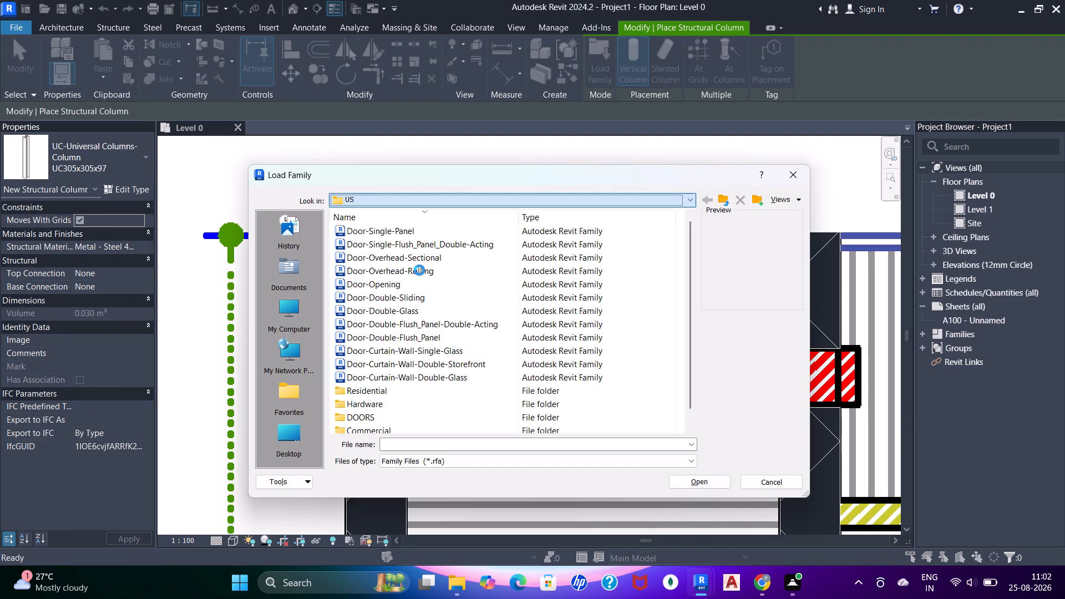
pyautogui.scroll(-1, 390, 307)
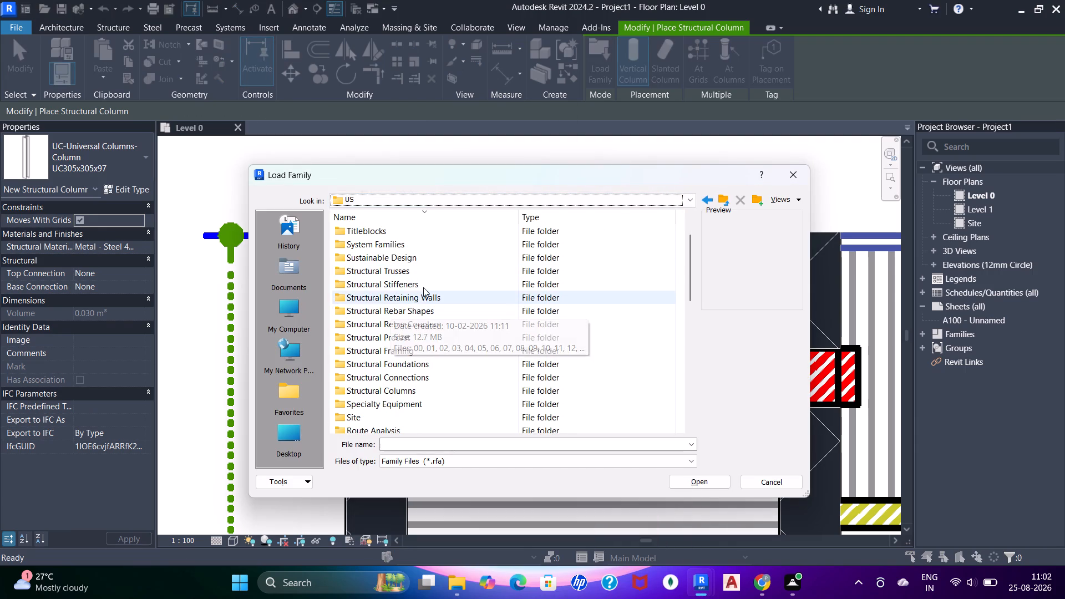
pyautogui.doubleClick(394, 395)
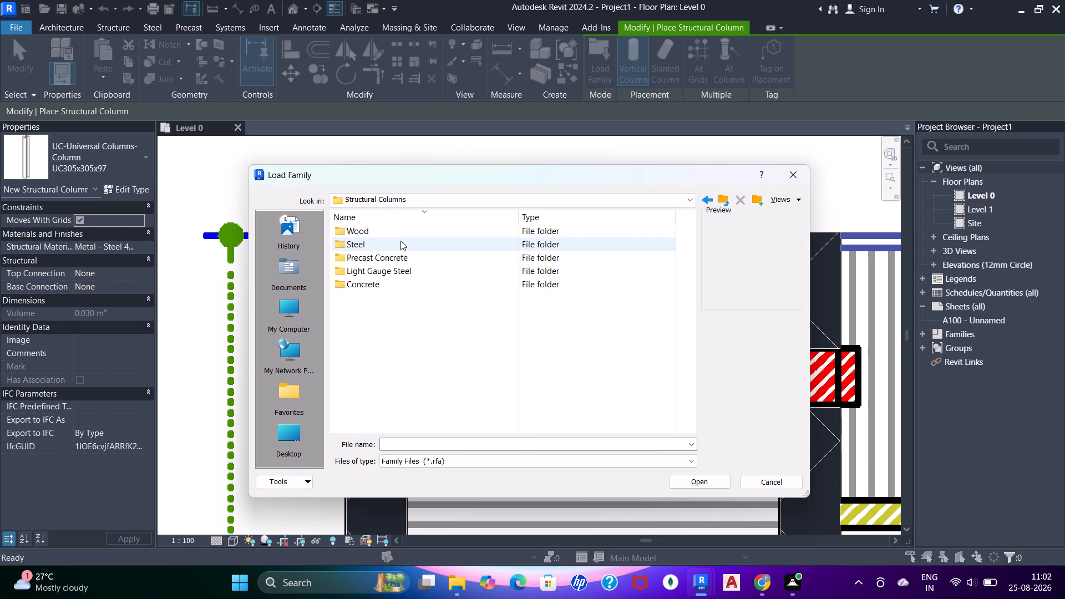
pyautogui.doubleClick(373, 284)
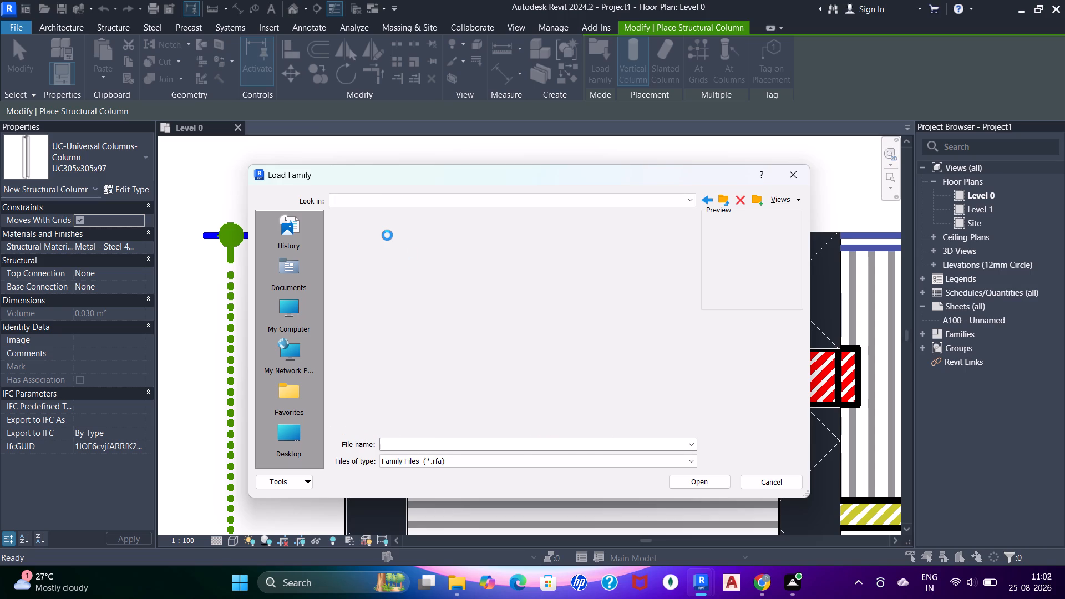
pyautogui.click(376, 234)
pyautogui.click(388, 247)
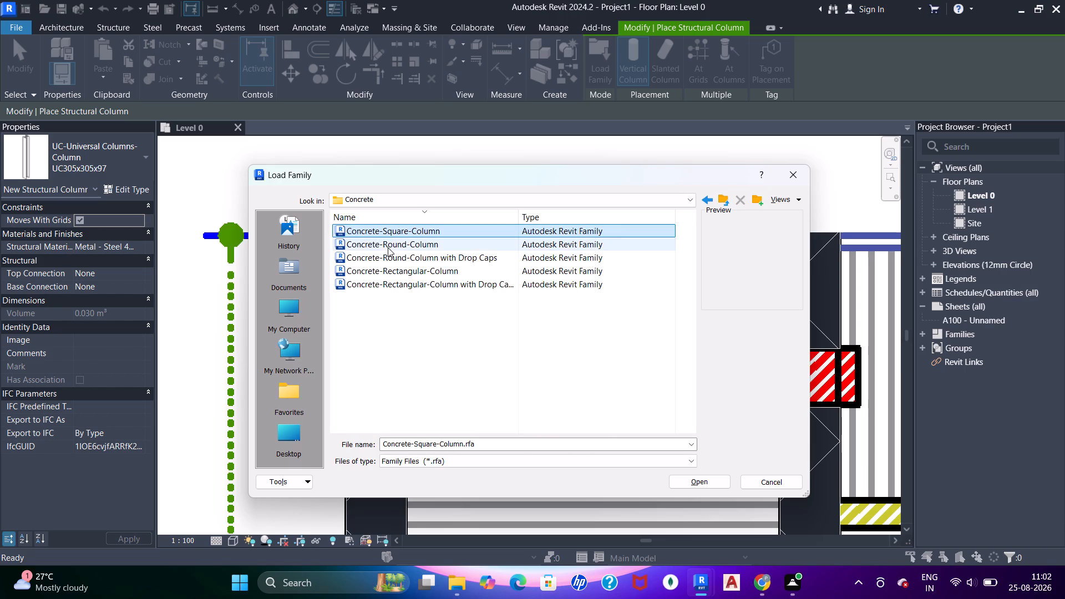
pyautogui.click(395, 260)
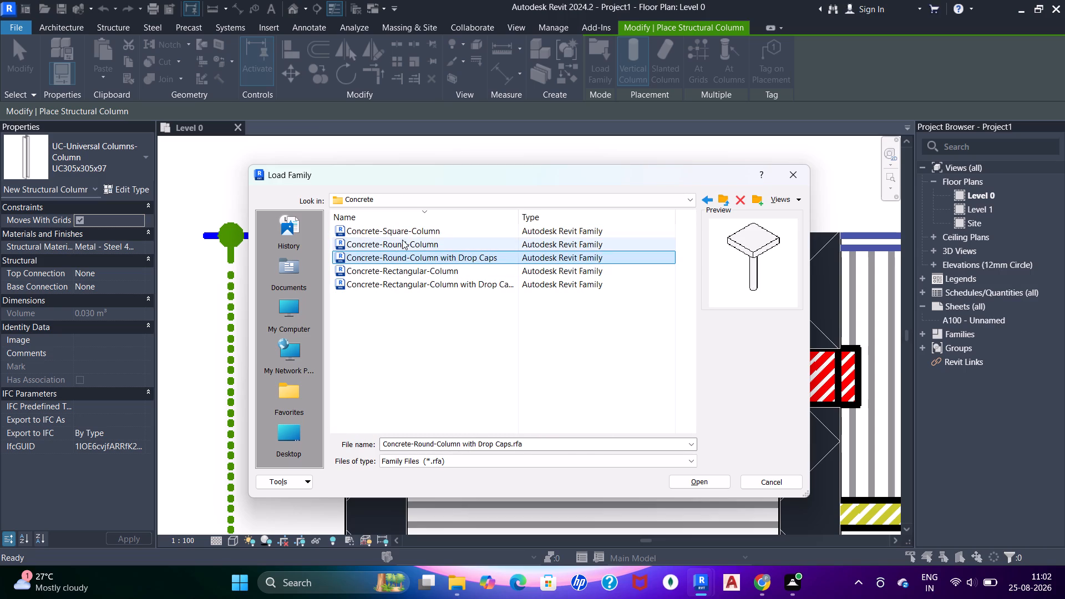
pyautogui.doubleClick(402, 235)
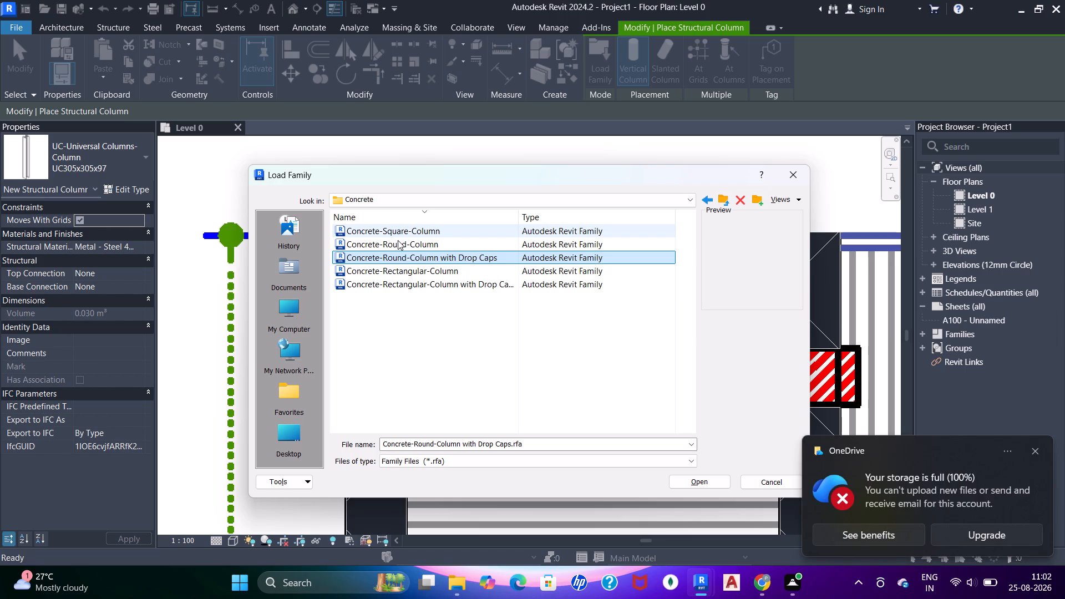
pyautogui.click(407, 275)
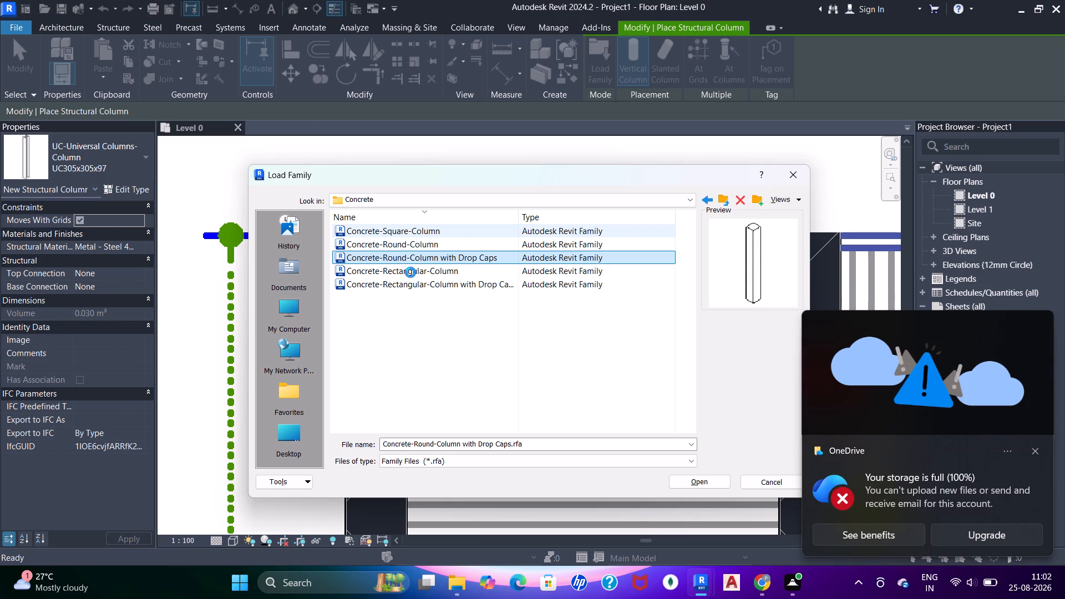
pyautogui.click(1036, 449)
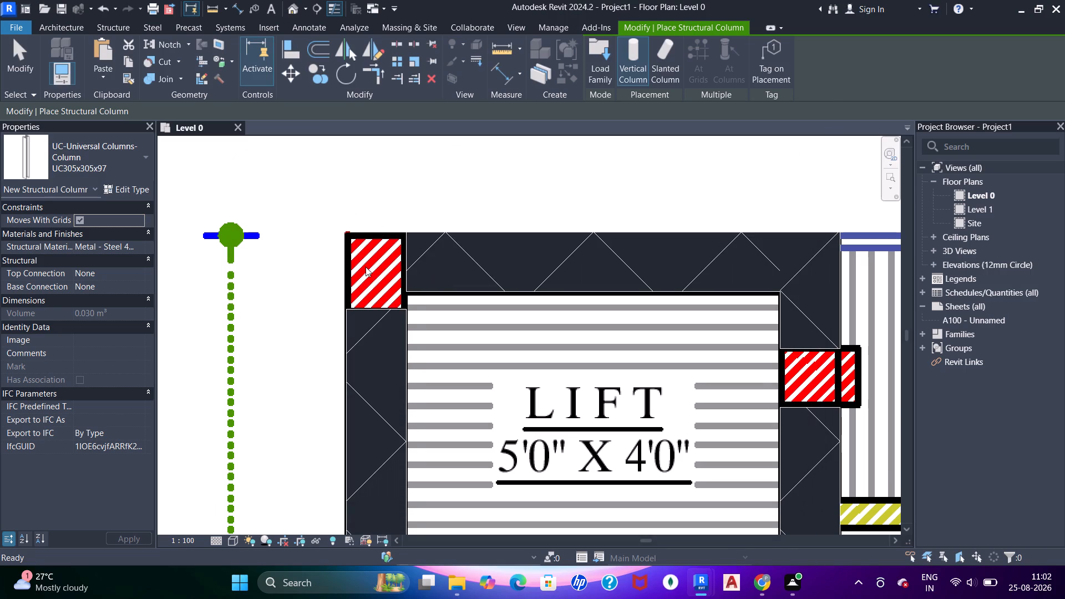
# Load the Concrete-Rectangular-Column family from the Concrete structural columns folder.
pyautogui.click(594, 65)
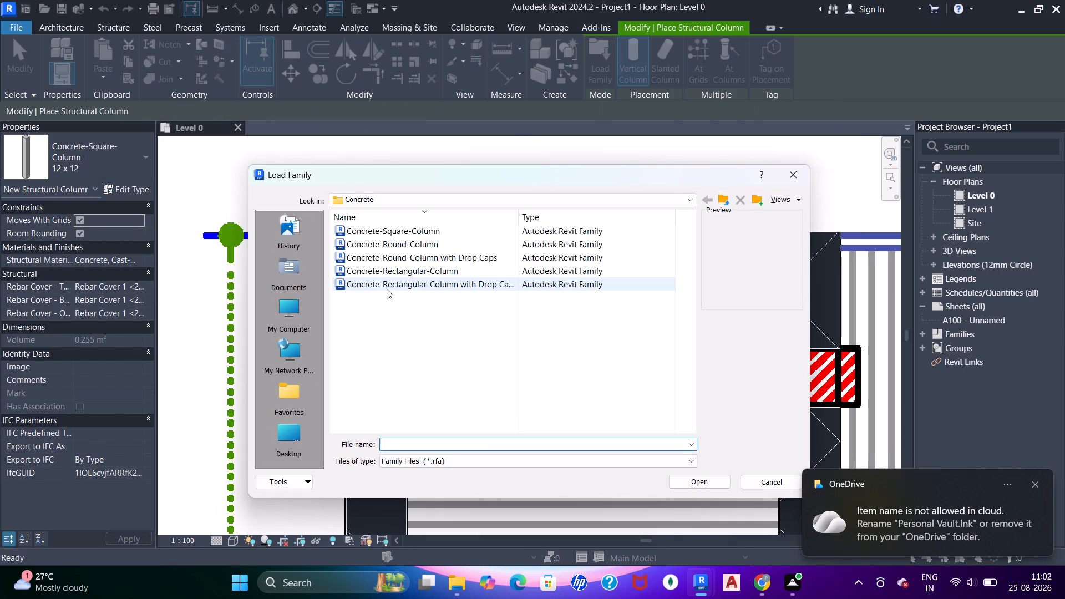
pyautogui.click(388, 271)
pyautogui.doubleClick(388, 271)
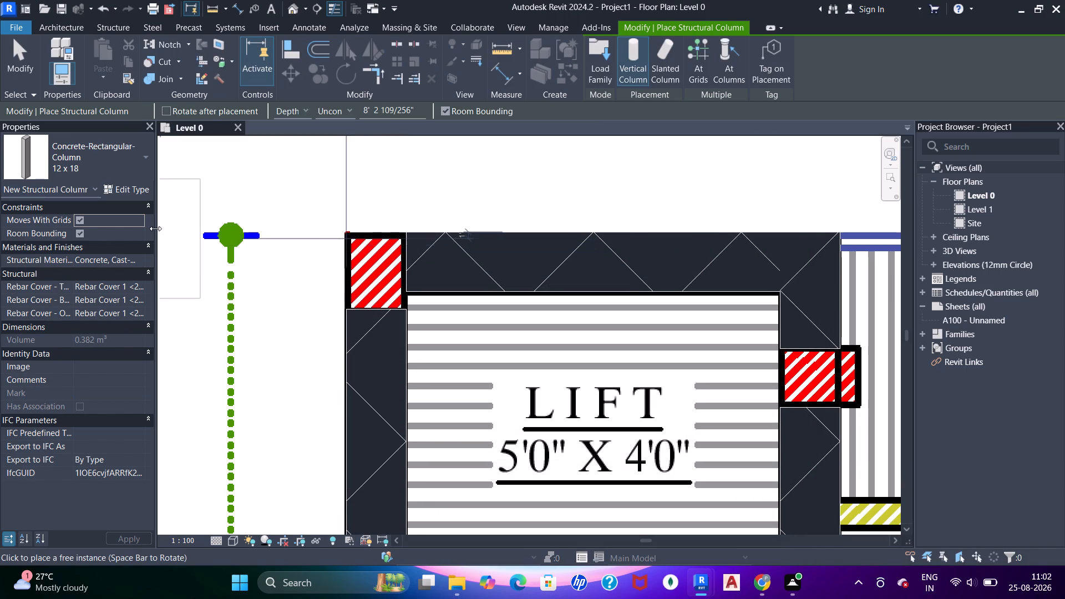
# Duplicate the 12 x 18 rectangular concrete column type as 12 x 19.
pyautogui.click(137, 182)
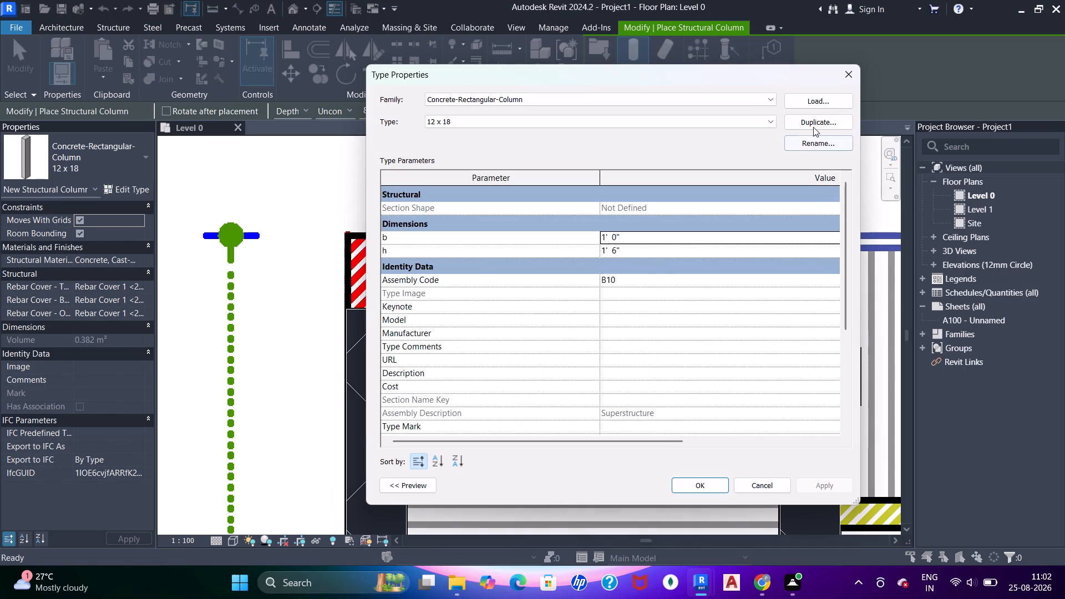
pyautogui.click(814, 123)
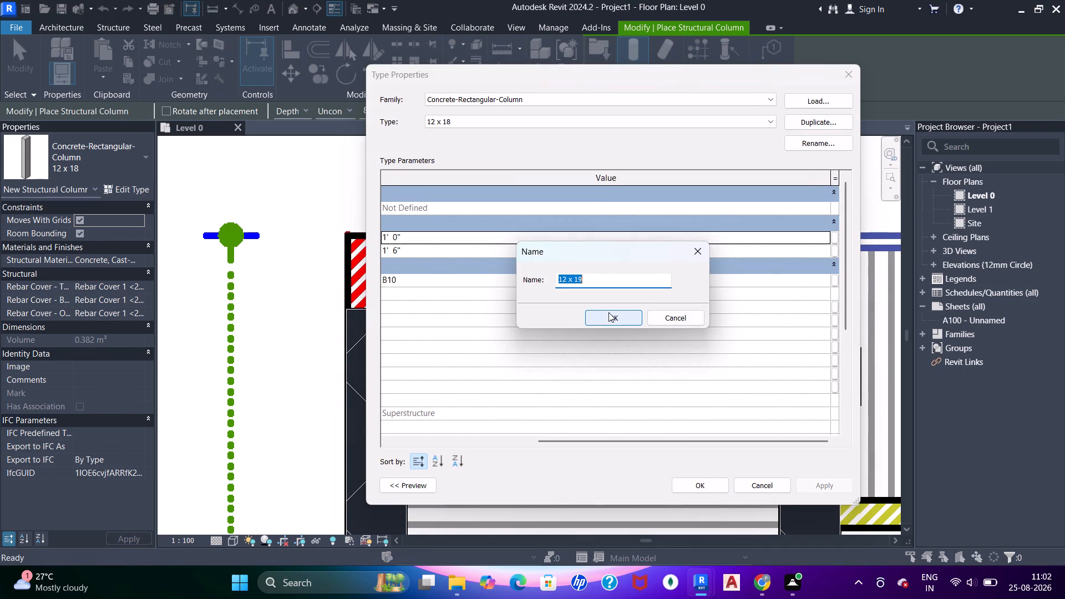
pyautogui.click(616, 313)
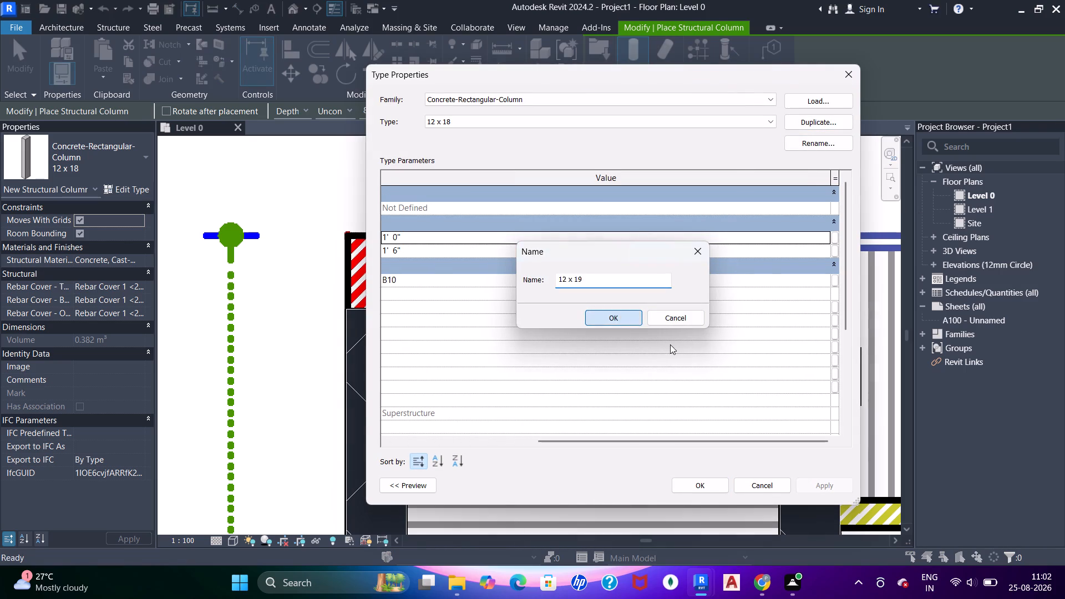
pyautogui.click(704, 490)
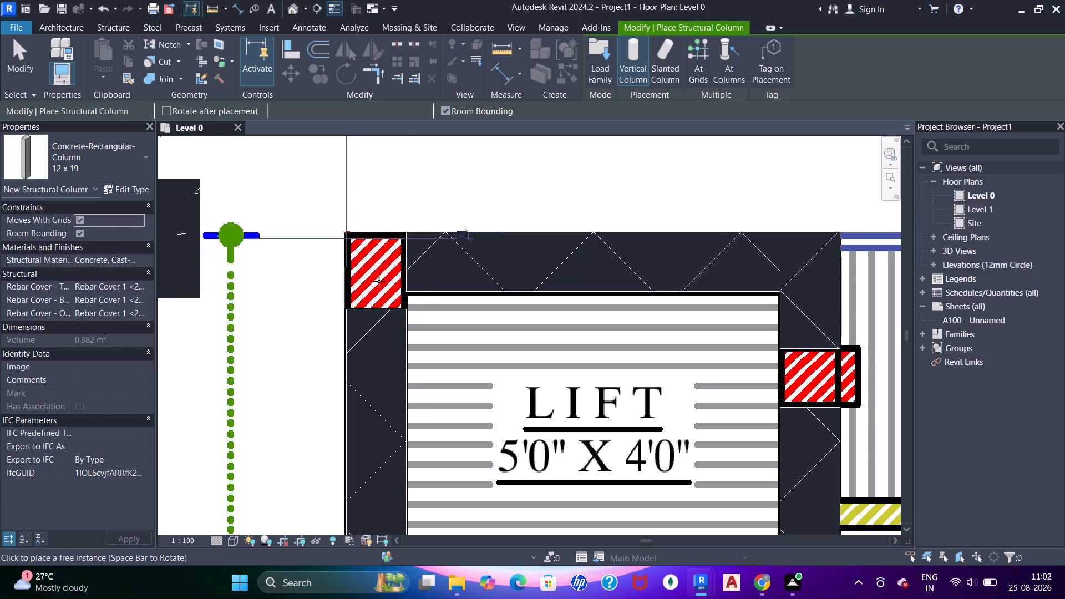
# Place a 12 x 19 rectangular concrete column over the hatched column at the lift's outer corner.
pyautogui.click(374, 247)
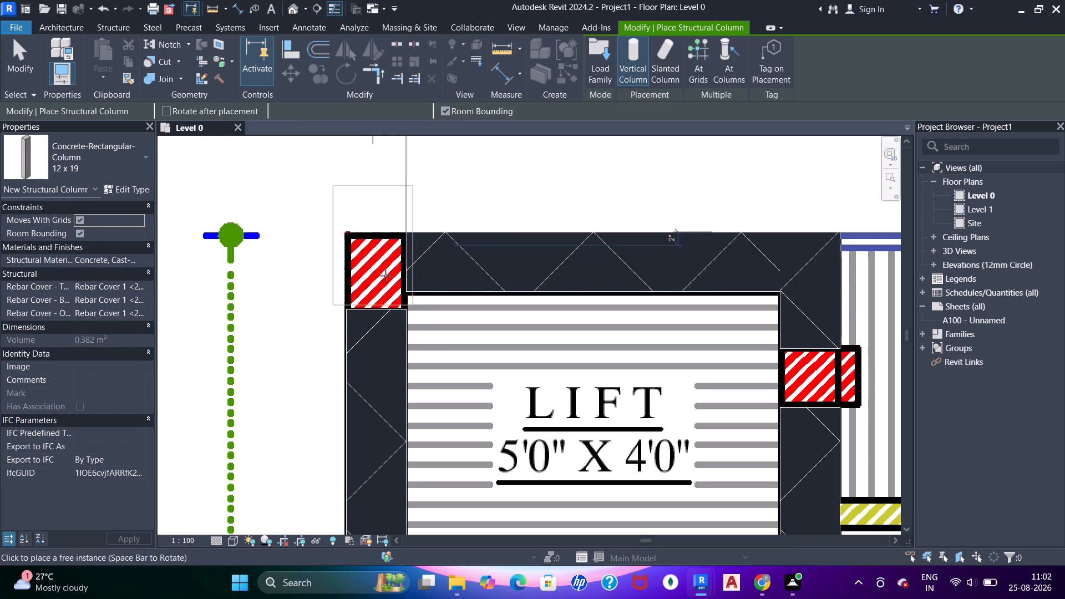
pyautogui.press('Escape')
pyautogui.press('Escape')
pyautogui.press('Escape')
pyautogui.press('Escape')
pyautogui.press('Escape')
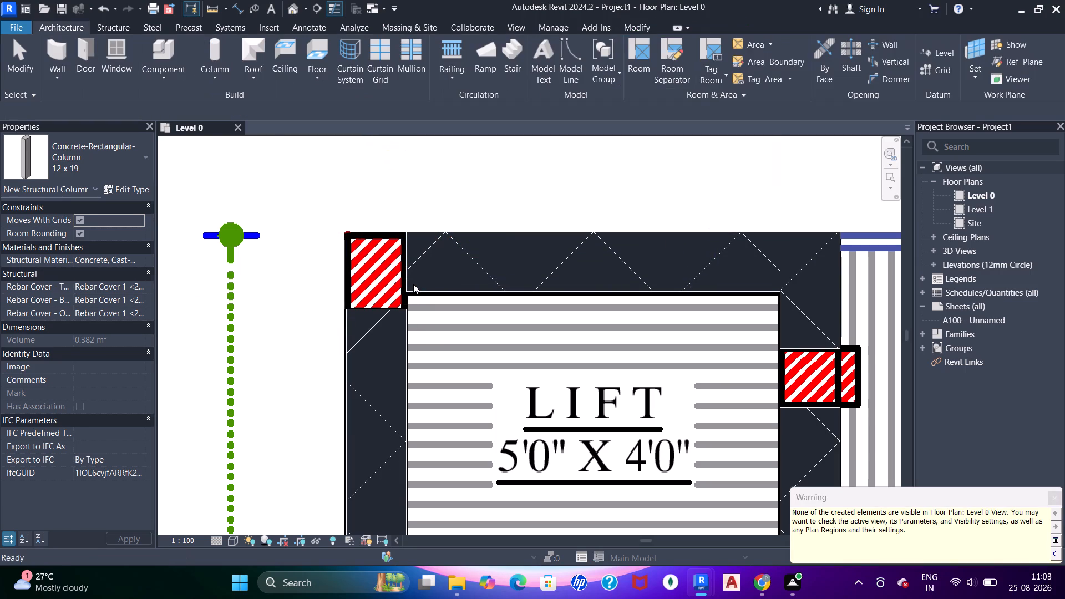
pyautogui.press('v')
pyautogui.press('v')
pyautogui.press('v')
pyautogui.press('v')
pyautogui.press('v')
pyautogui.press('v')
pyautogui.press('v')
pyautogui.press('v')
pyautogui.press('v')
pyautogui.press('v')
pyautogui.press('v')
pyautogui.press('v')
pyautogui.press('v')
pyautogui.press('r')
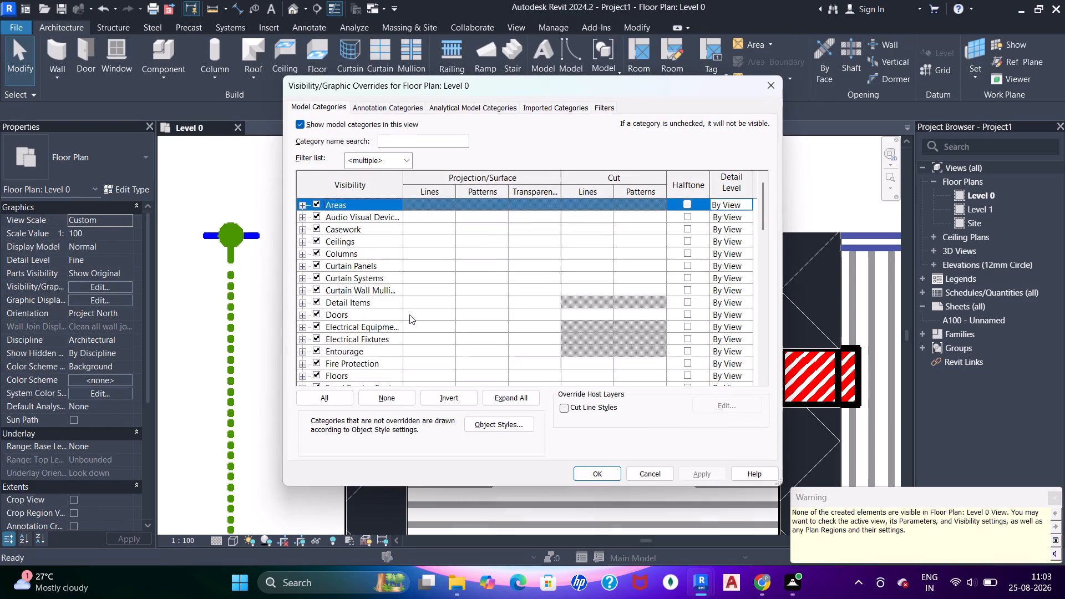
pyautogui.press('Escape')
# Set the Level 0 plan's view range so both the bottom and the view depth offsets are -3'.
pyautogui.write('vr')
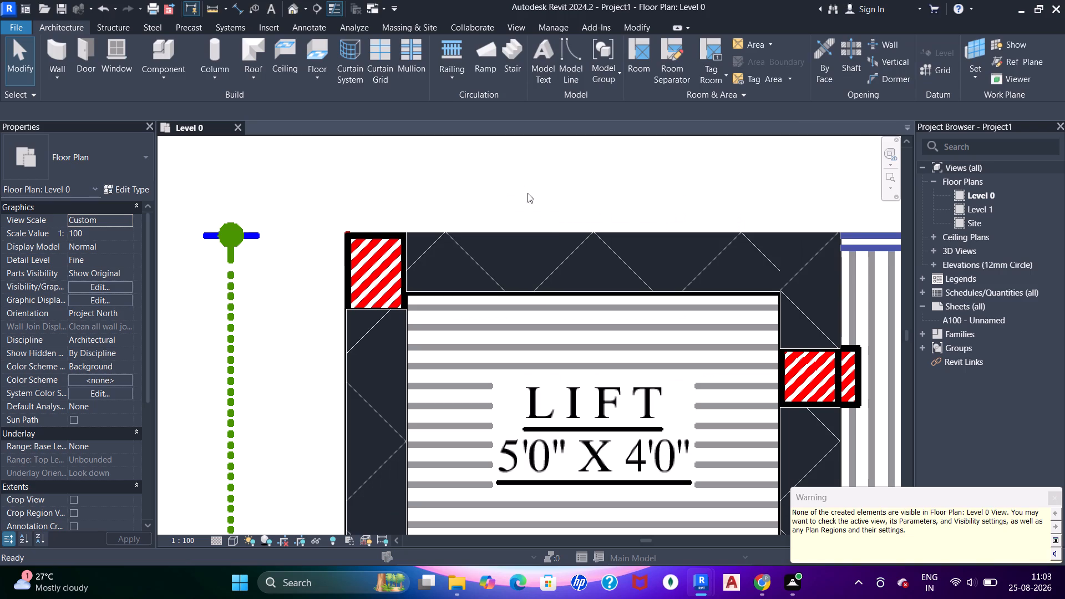
pyautogui.moveTo(816, 276); pyautogui.dragTo(758, 306)
pyautogui.press('-')
pyautogui.write("3'")
pyautogui.moveTo(814, 317); pyautogui.dragTo(812, 317)
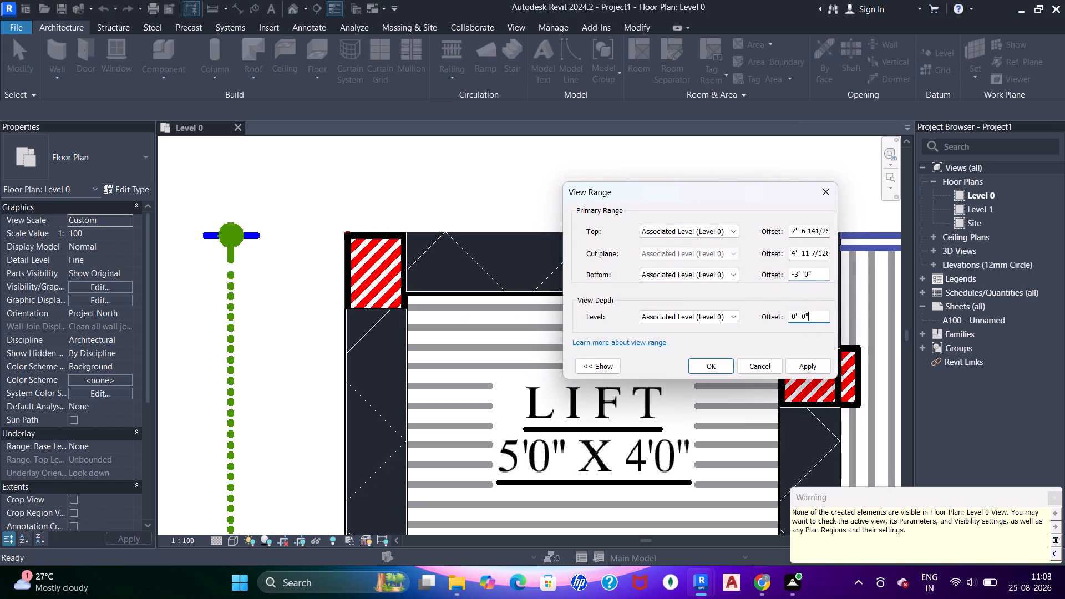
pyautogui.moveTo(812, 317); pyautogui.dragTo(775, 326)
pyautogui.write("-3'")
pyautogui.press('Return')
pyautogui.press('Escape')
pyautogui.press('Escape')
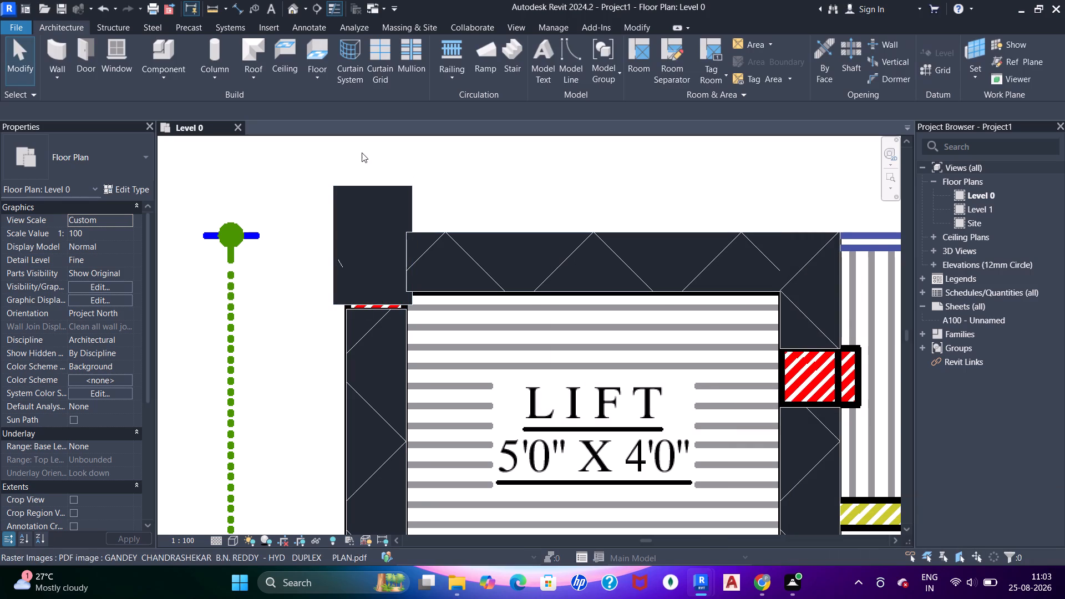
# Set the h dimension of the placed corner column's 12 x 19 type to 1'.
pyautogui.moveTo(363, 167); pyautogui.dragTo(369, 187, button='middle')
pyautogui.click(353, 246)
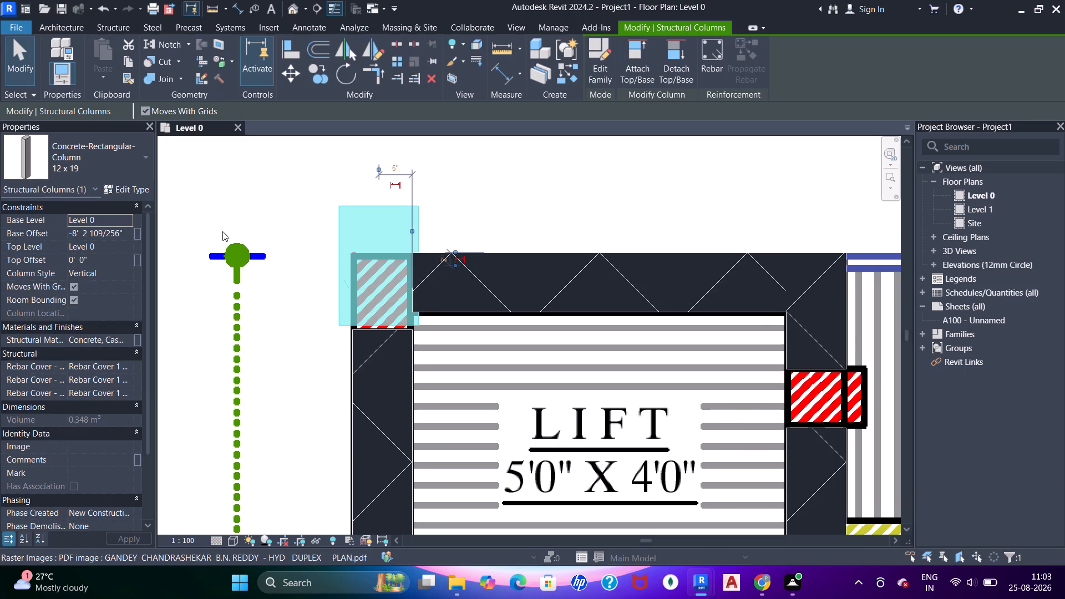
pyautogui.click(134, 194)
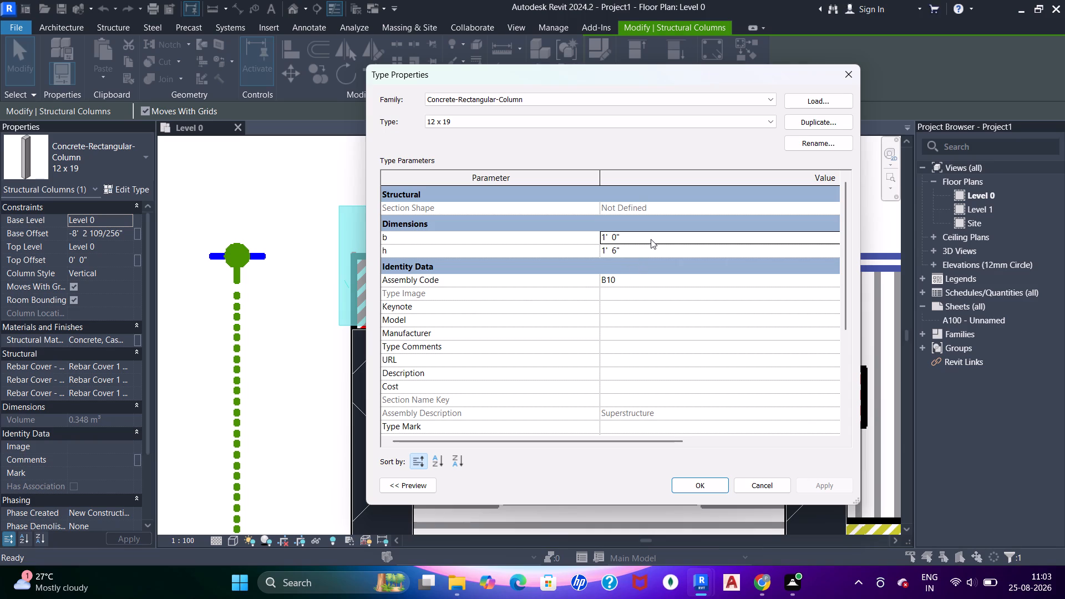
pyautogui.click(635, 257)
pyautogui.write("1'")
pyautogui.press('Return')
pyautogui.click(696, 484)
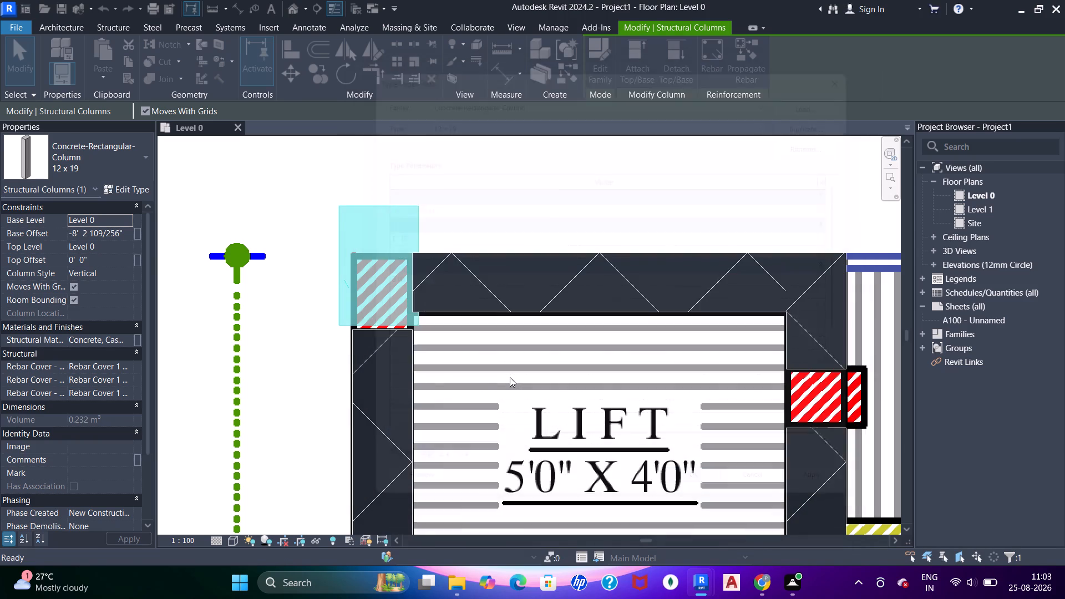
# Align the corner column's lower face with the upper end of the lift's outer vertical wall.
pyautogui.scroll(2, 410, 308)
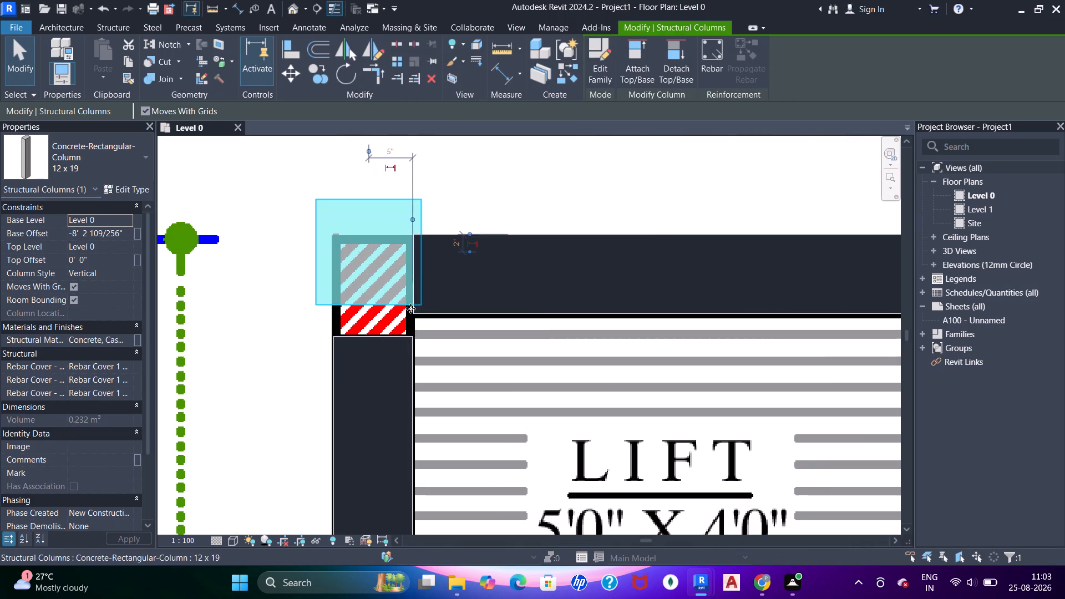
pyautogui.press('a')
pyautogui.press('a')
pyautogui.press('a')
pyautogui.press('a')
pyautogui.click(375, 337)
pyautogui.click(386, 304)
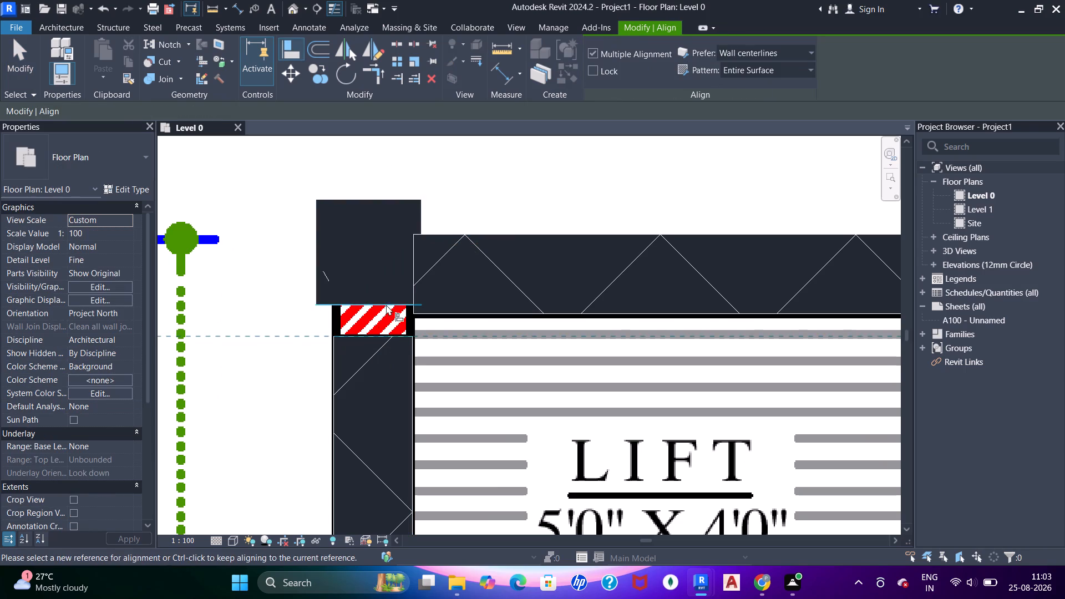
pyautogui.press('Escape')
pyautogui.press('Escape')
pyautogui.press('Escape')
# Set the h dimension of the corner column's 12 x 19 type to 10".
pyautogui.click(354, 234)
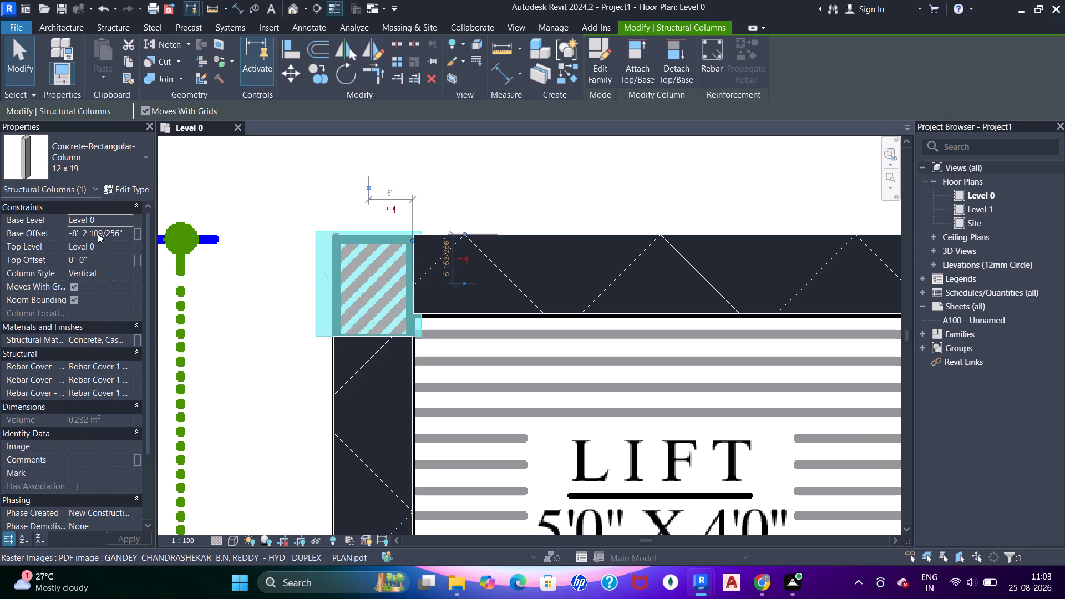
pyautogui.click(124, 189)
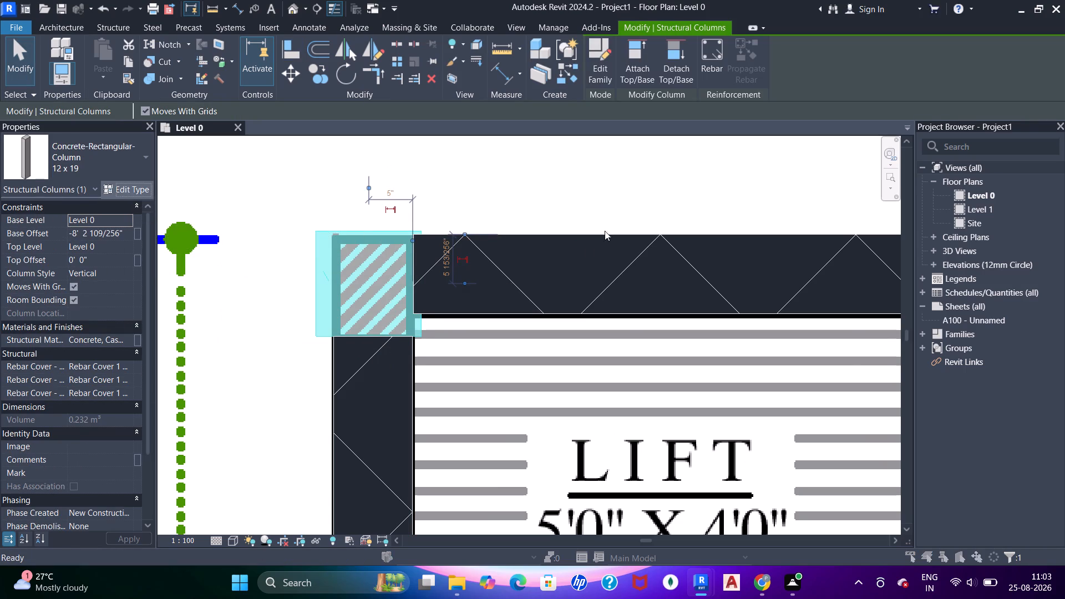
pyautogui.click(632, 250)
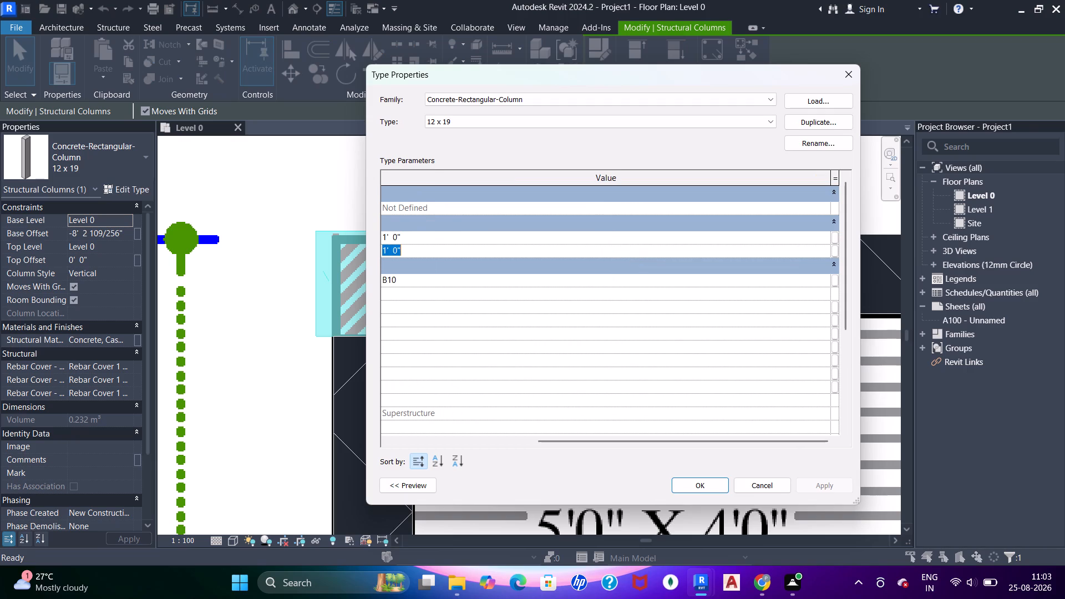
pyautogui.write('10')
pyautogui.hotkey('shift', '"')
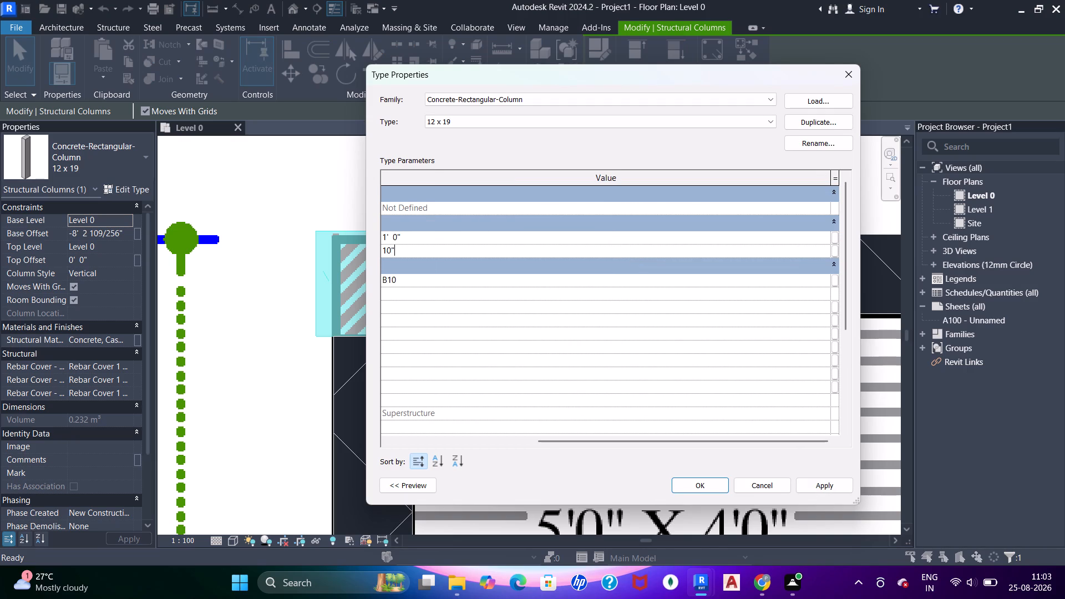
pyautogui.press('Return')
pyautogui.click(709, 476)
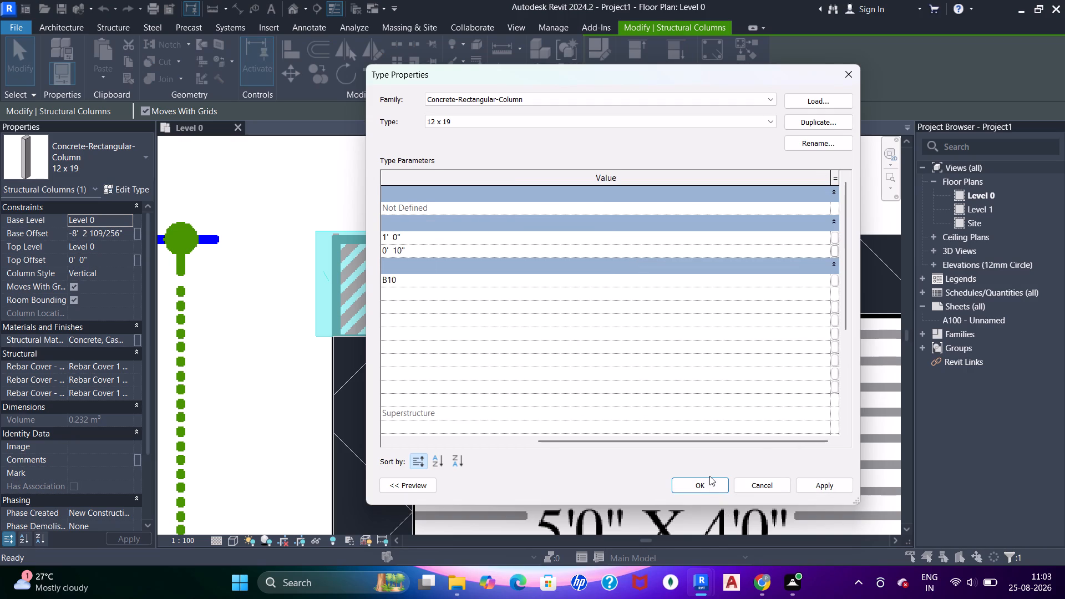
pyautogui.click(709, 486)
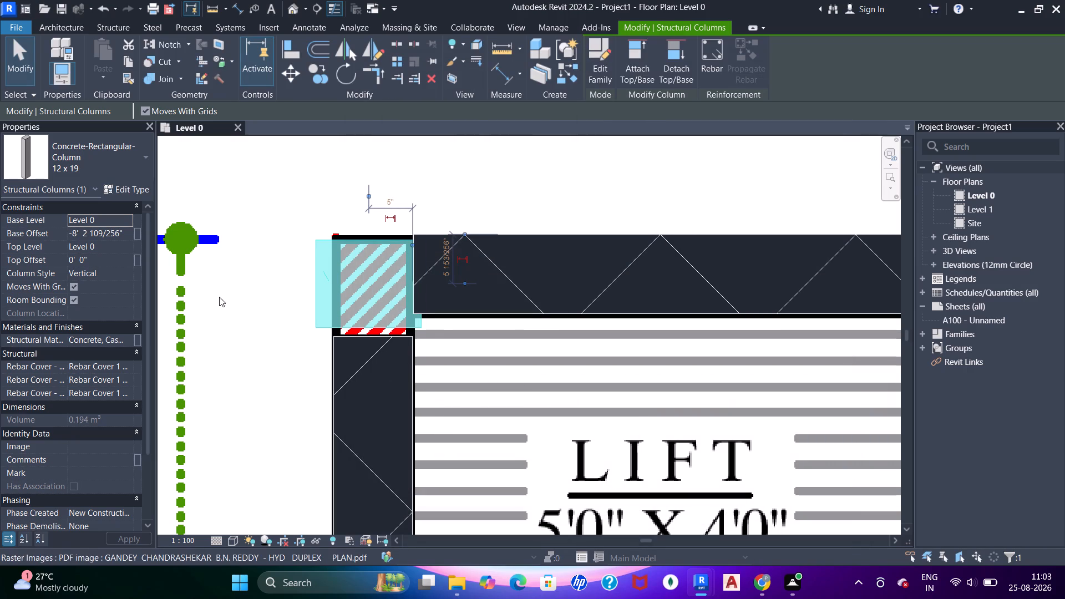
# Set the h dimension of the corner column's 12 x 19 type to 11.5".
pyautogui.click(142, 185)
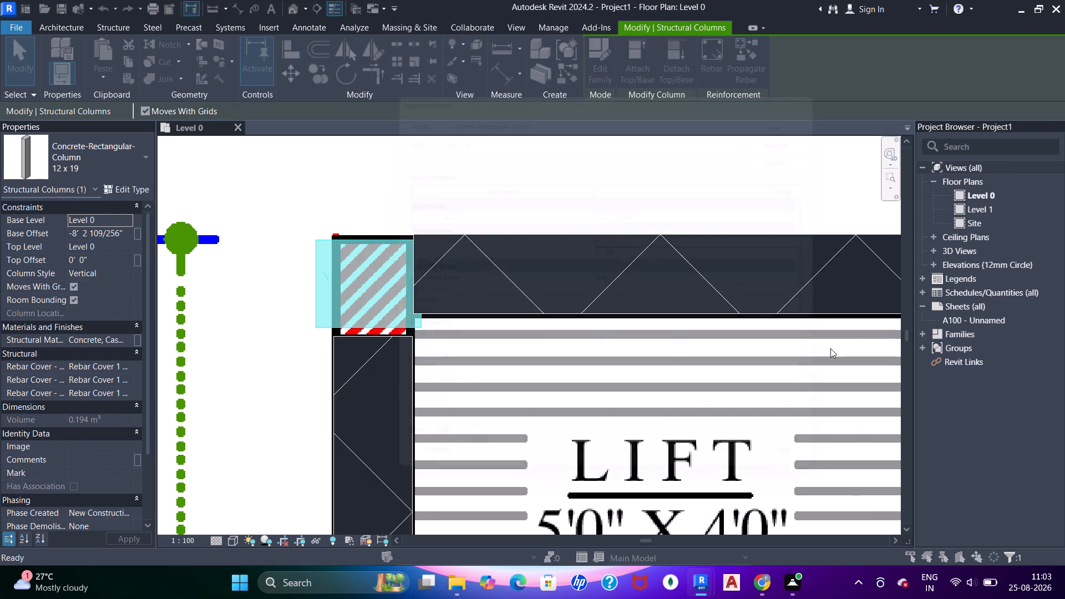
pyautogui.click(671, 252)
pyautogui.write('11.5"')
pyautogui.press('Return')
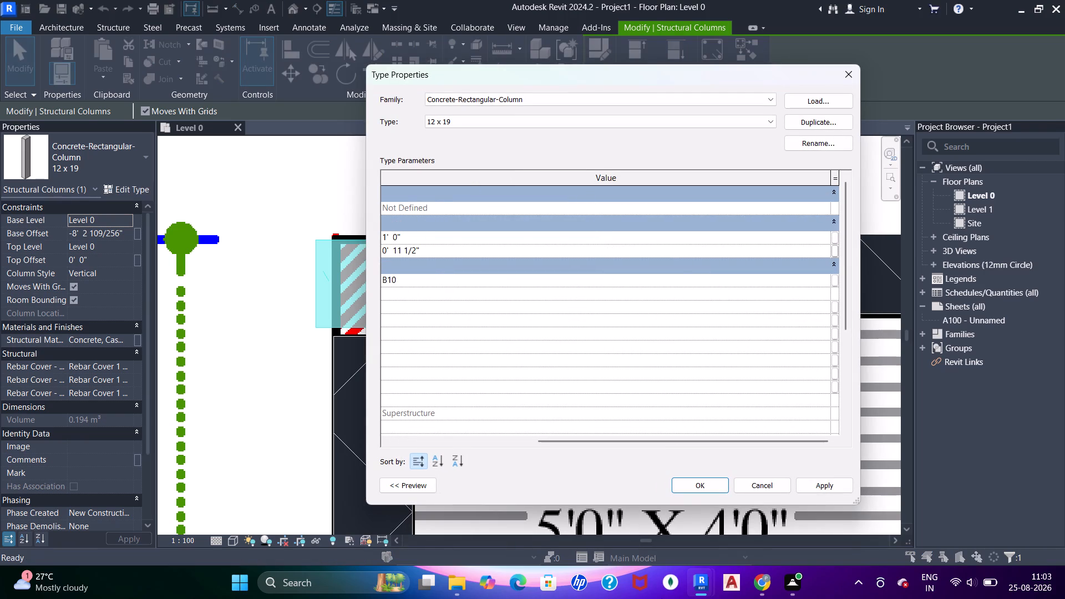
pyautogui.click(702, 487)
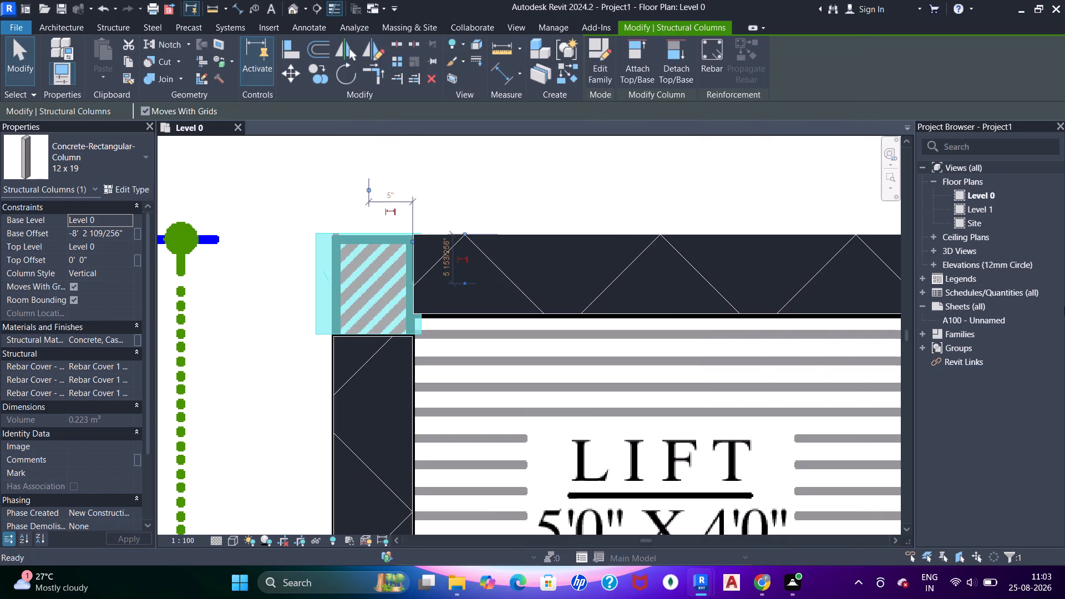
pyautogui.scroll(4, 331, 351)
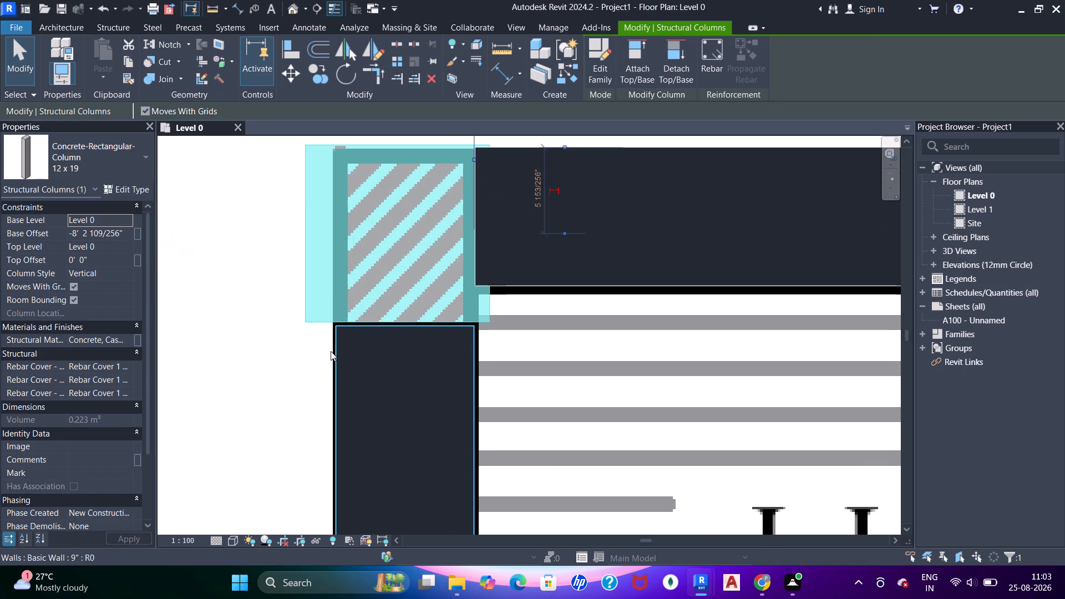
pyautogui.press('Down')
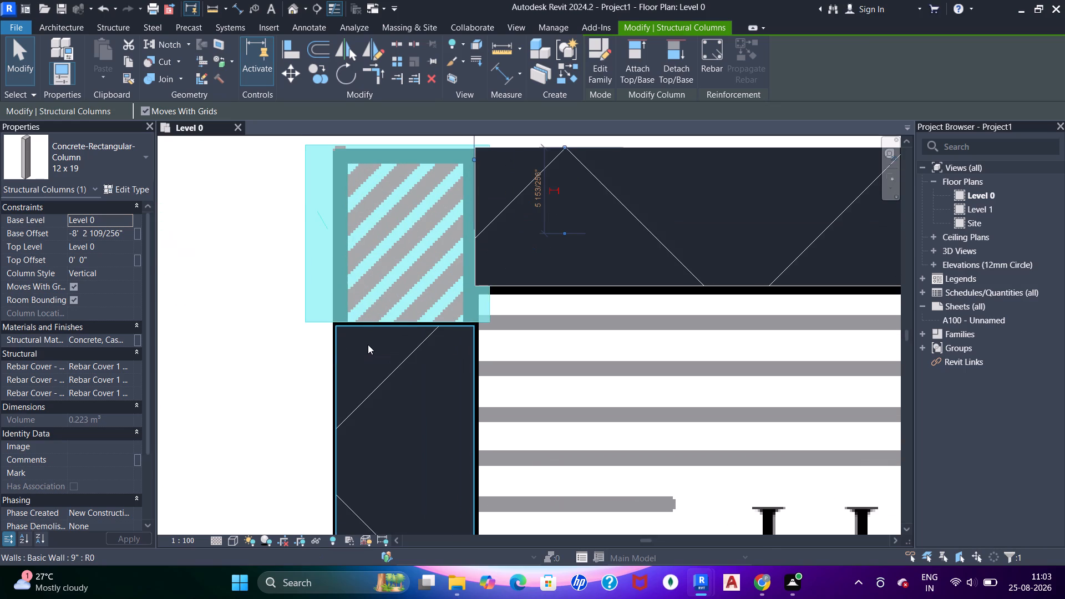
pyautogui.moveTo(413, 309); pyautogui.dragTo(398, 331, button='middle')
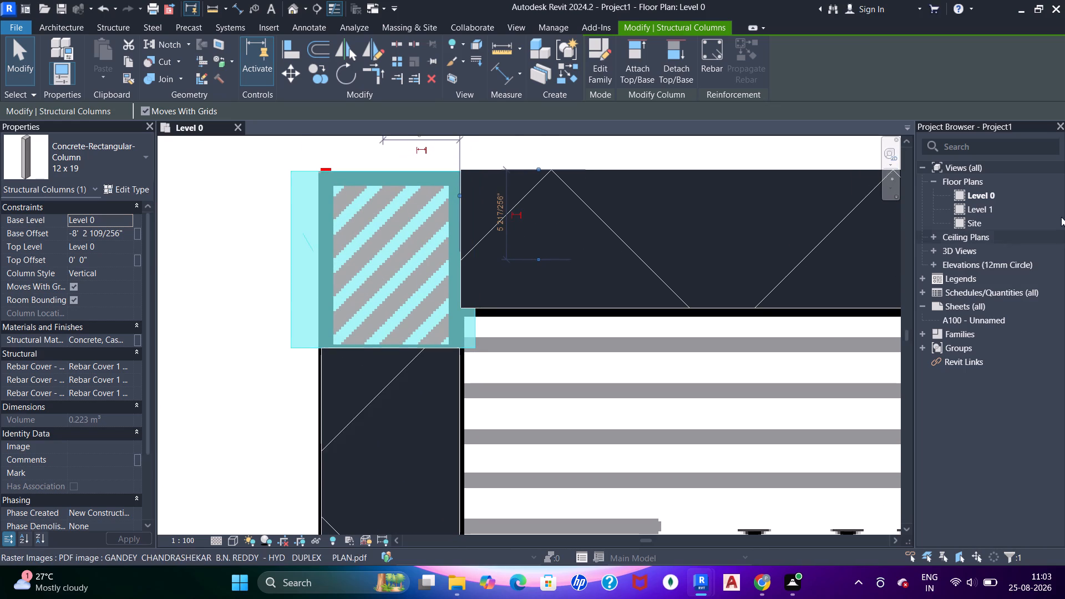
# Set the b dimension of the corner column's 12 x 19 type to 9".
pyautogui.click(118, 192)
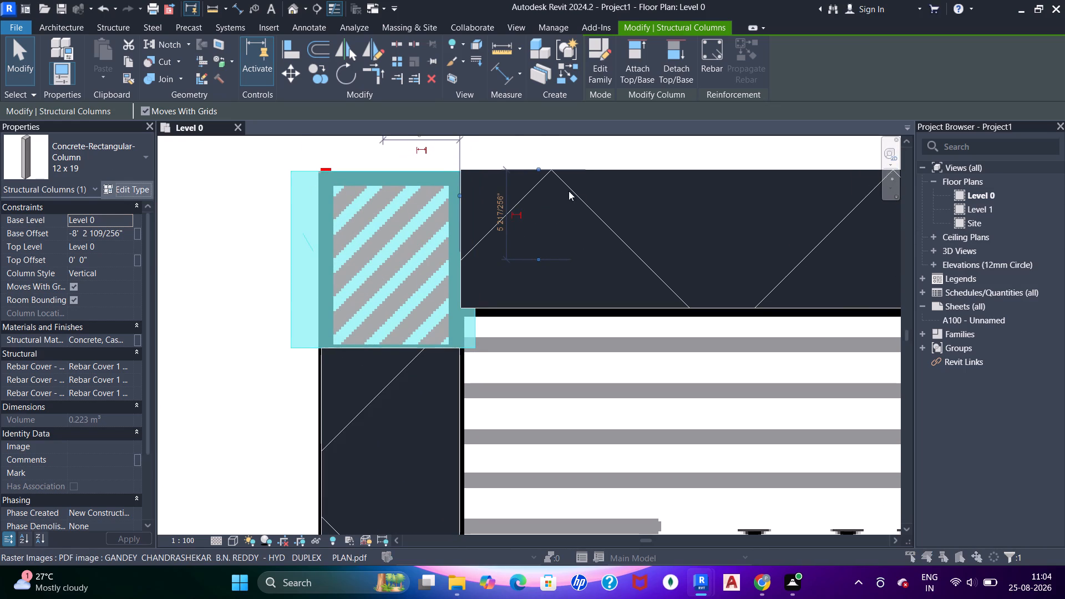
pyautogui.click(658, 252)
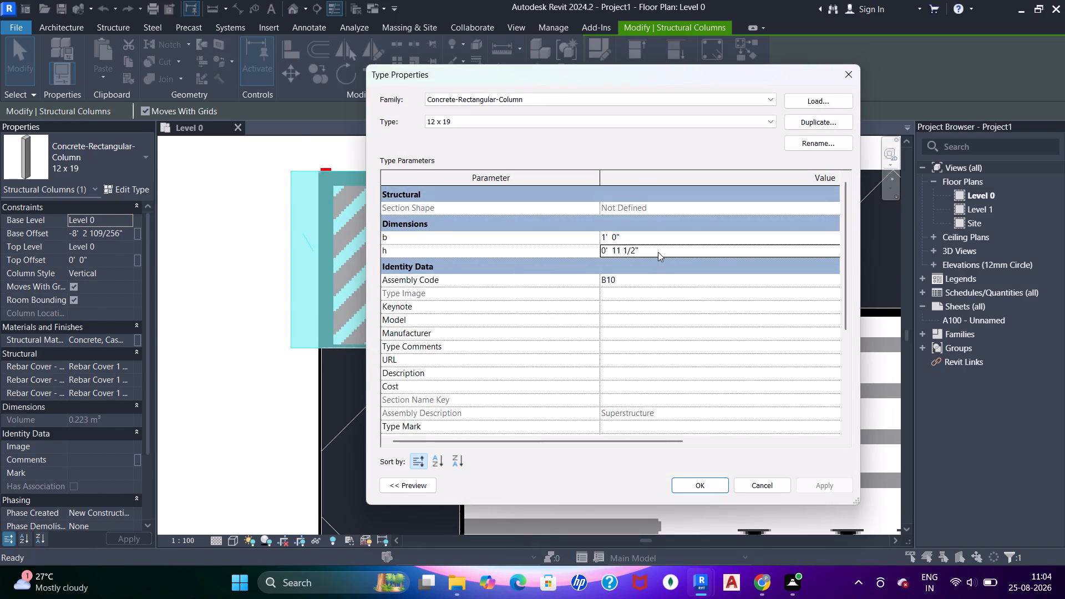
pyautogui.click(551, 232)
pyautogui.write('9"')
pyautogui.press('Return')
pyautogui.click(718, 486)
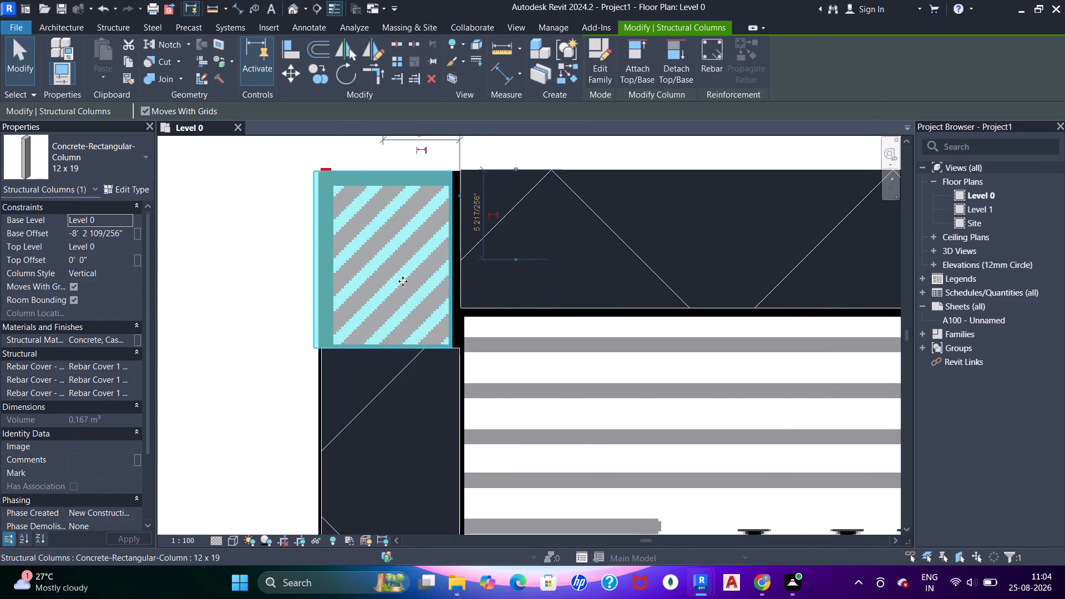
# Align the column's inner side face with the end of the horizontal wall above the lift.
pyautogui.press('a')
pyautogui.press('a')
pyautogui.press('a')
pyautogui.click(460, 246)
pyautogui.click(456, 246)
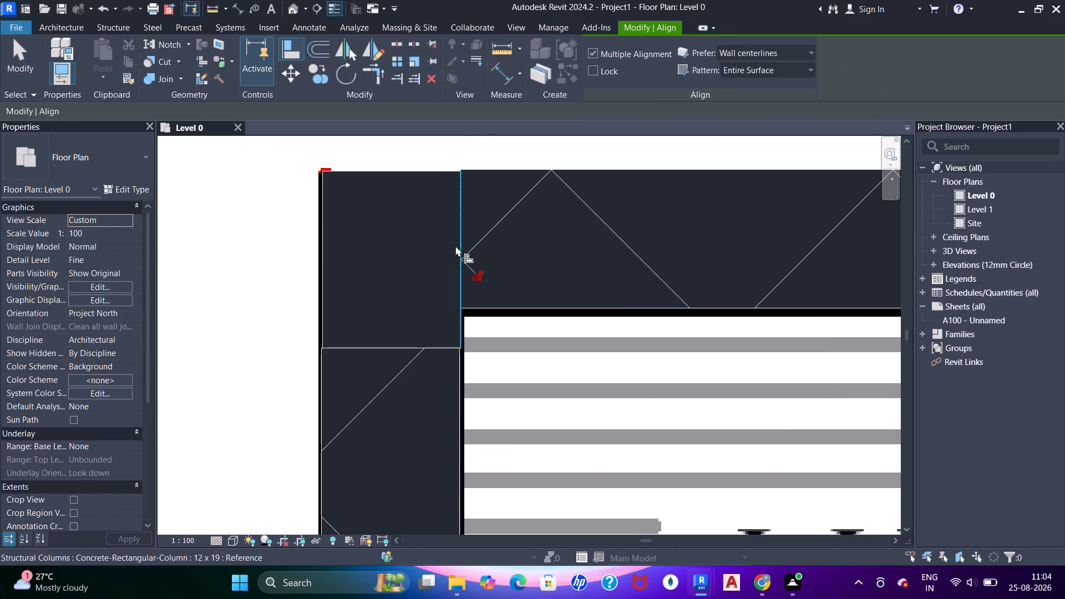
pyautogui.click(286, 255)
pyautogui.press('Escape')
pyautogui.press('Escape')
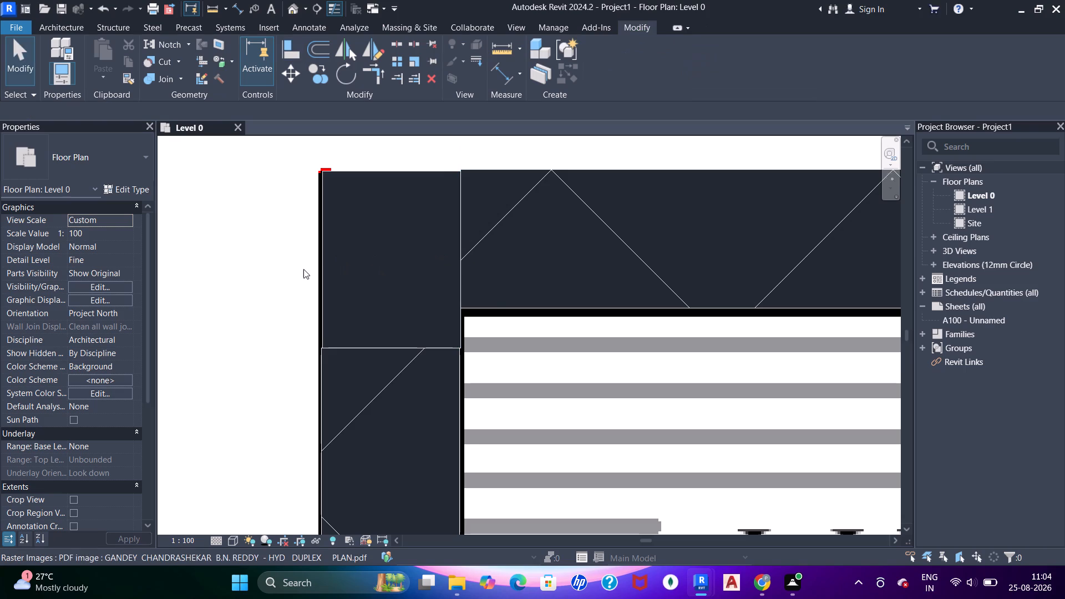
# Align the column's outer side face with the outer face of the vertical lift wall below it.
pyautogui.press('a')
pyautogui.press('a')
pyautogui.press('a')
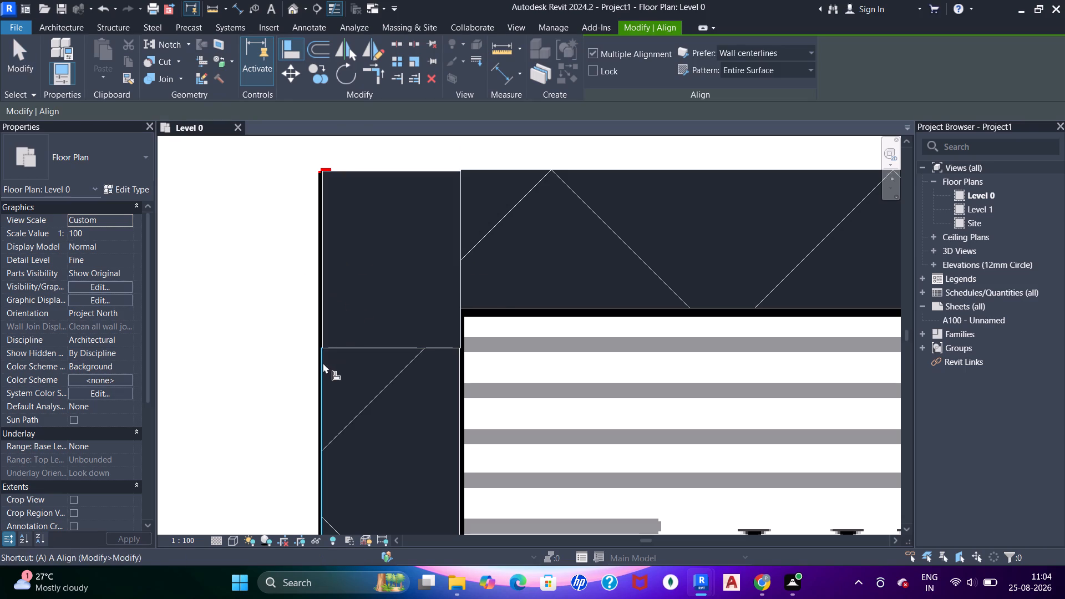
pyautogui.click(323, 363)
pyautogui.click(323, 338)
pyautogui.click(175, 349)
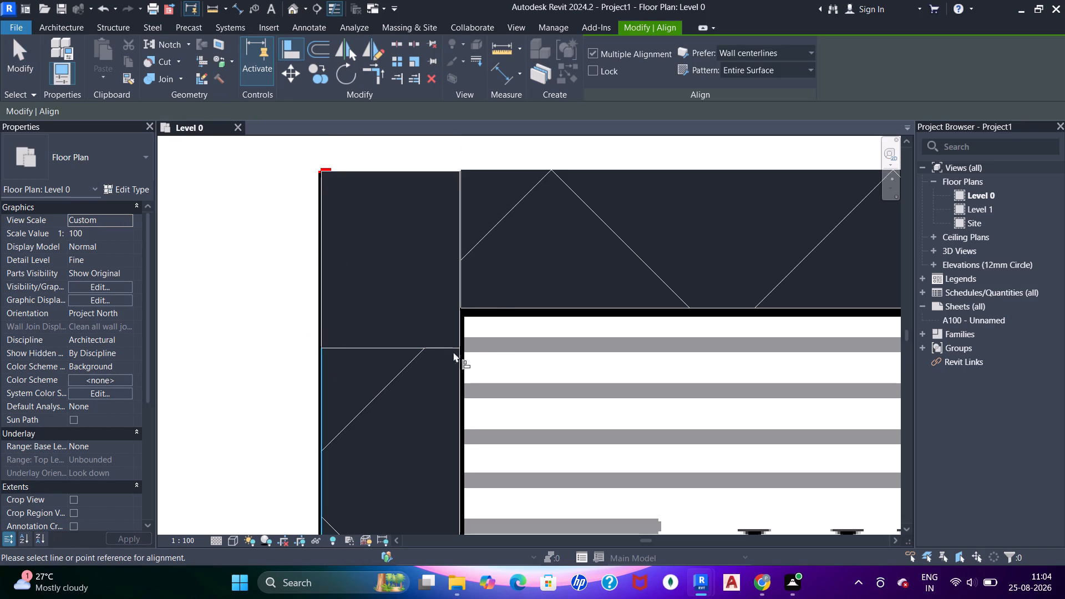
# Align the end of the horizontal wall above the lift with the column's inner side face.
pyautogui.click(462, 327)
pyautogui.click(465, 293)
pyautogui.press('Escape')
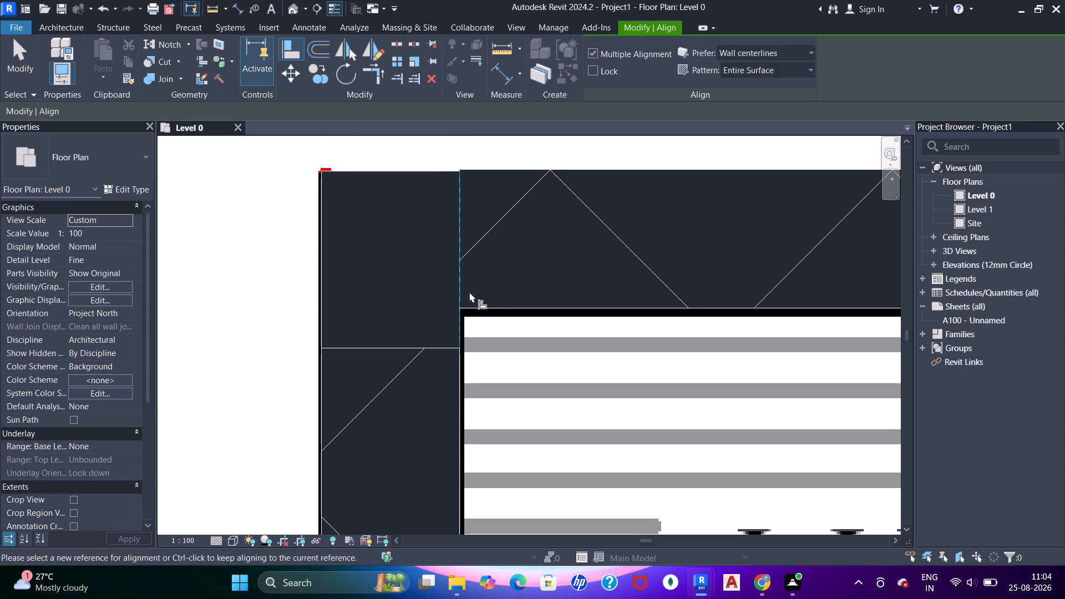
pyautogui.press('Escape')
# Align the column's upper face with the outer face of the horizontal wall above the lift.
pyautogui.scroll(-2, 461, 288)
pyautogui.scroll(6, 453, 195)
pyautogui.scroll(5, 503, 230)
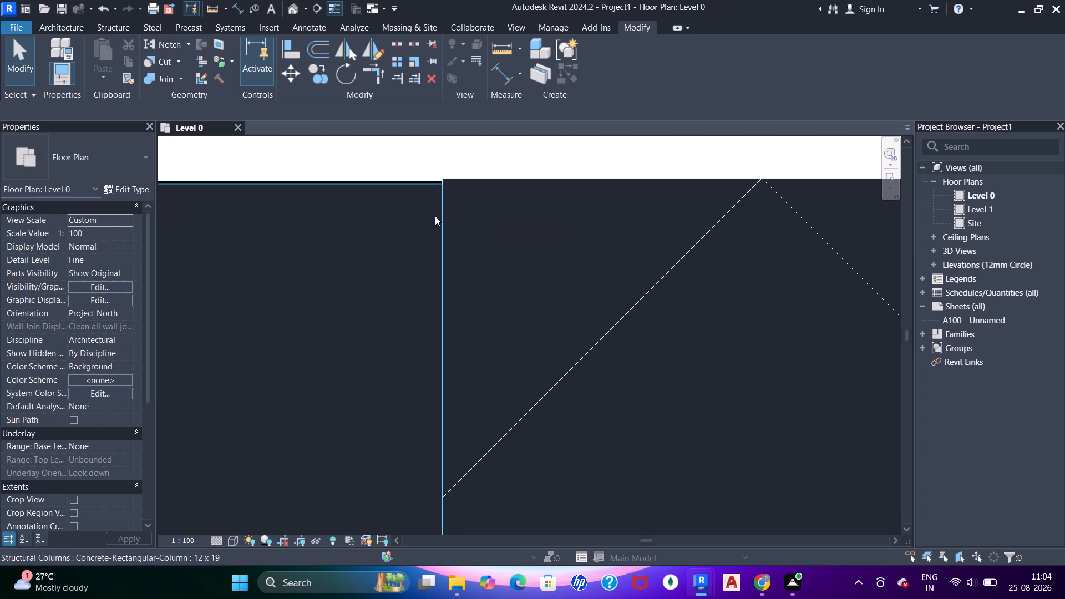
pyautogui.middleClick(435, 216)
pyautogui.press('a')
pyautogui.press('a')
pyautogui.press('a')
pyautogui.click(469, 178)
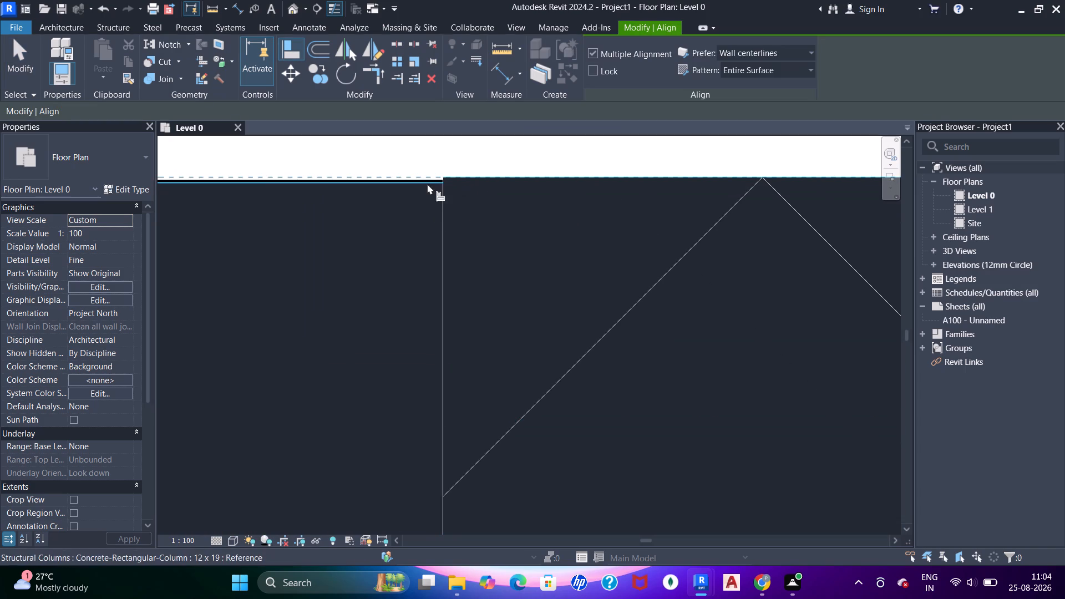
pyautogui.click(427, 184)
pyautogui.scroll(-10, 446, 200)
pyautogui.moveTo(449, 286); pyautogui.dragTo(447, 243, button='middle')
pyautogui.press('Escape')
pyautogui.press('Escape')
pyautogui.press('Escape')
# Extend the vertical lift wall to the corner column's lower face with Trim/Extend Single Element.
pyautogui.scroll(6, 280, 290)
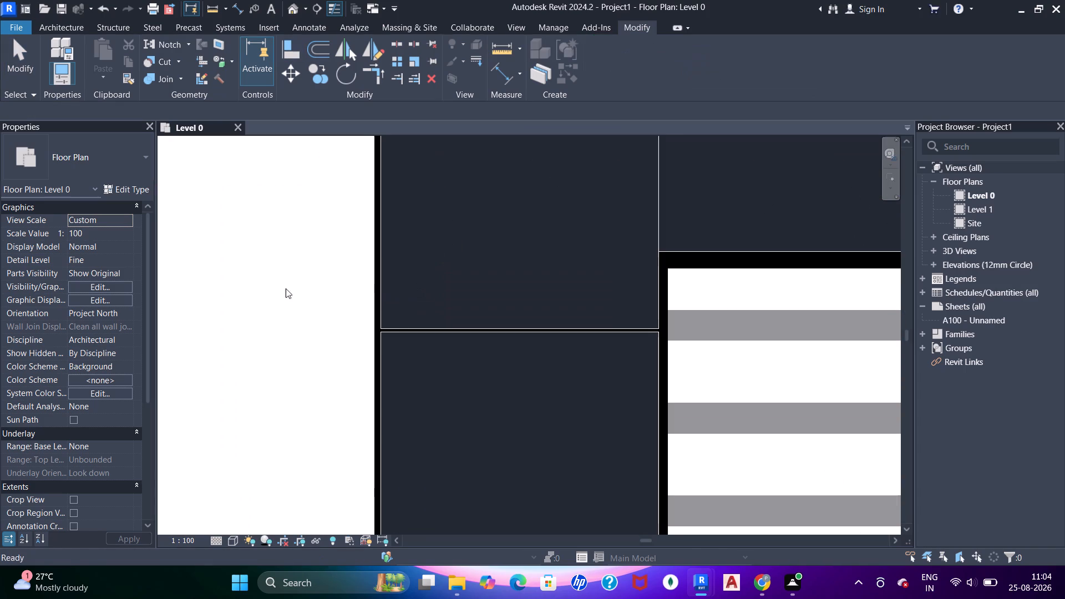
pyautogui.press('Escape')
pyautogui.scroll(2, 399, 331)
pyautogui.press('t')
pyautogui.press('t')
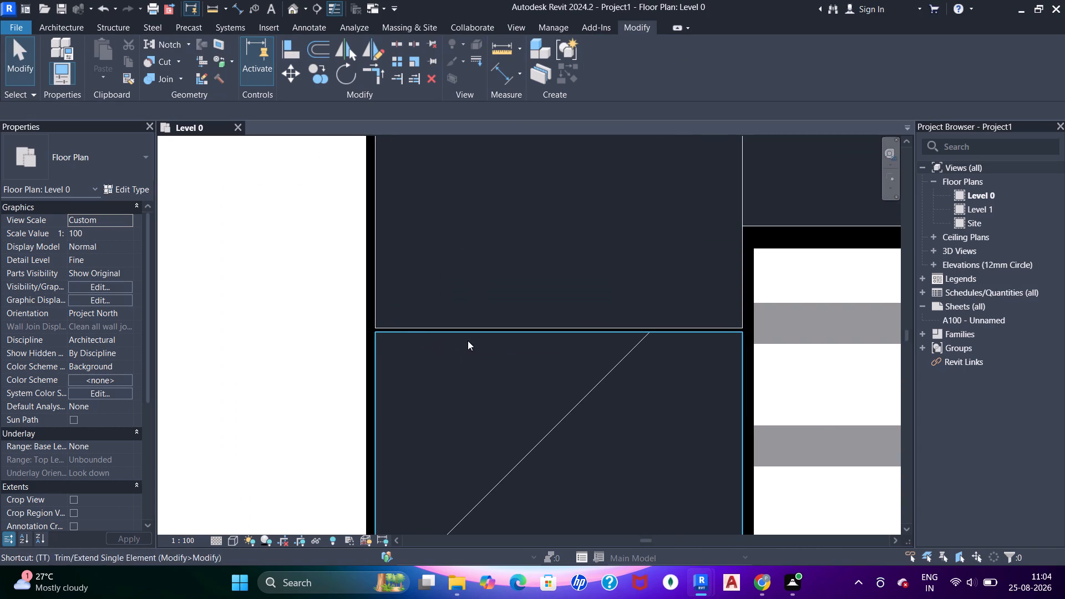
pyautogui.press('t')
pyautogui.click(483, 326)
pyautogui.click(507, 331)
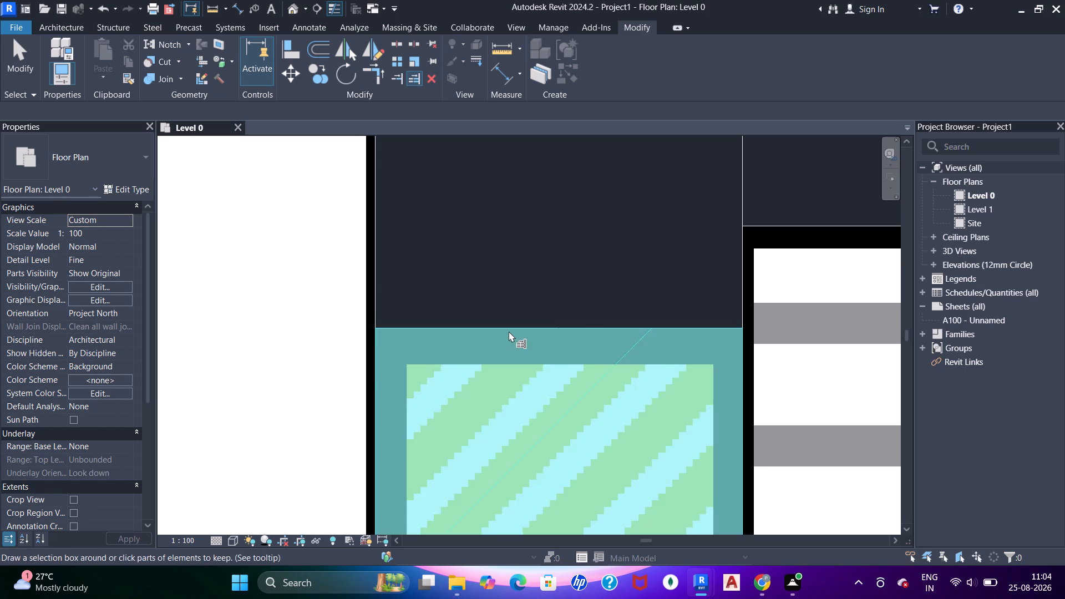
# Examine how the corner column meets the adjoining vertical and horizontal walls around the lift.
pyautogui.scroll(-5, 509, 331)
pyautogui.moveTo(521, 327); pyautogui.dragTo(405, 270, button='middle')
pyautogui.press('Escape')
pyautogui.press('Escape')
pyautogui.scroll(-6, 445, 285)
pyautogui.moveTo(546, 307); pyautogui.dragTo(424, 333, button='middle')
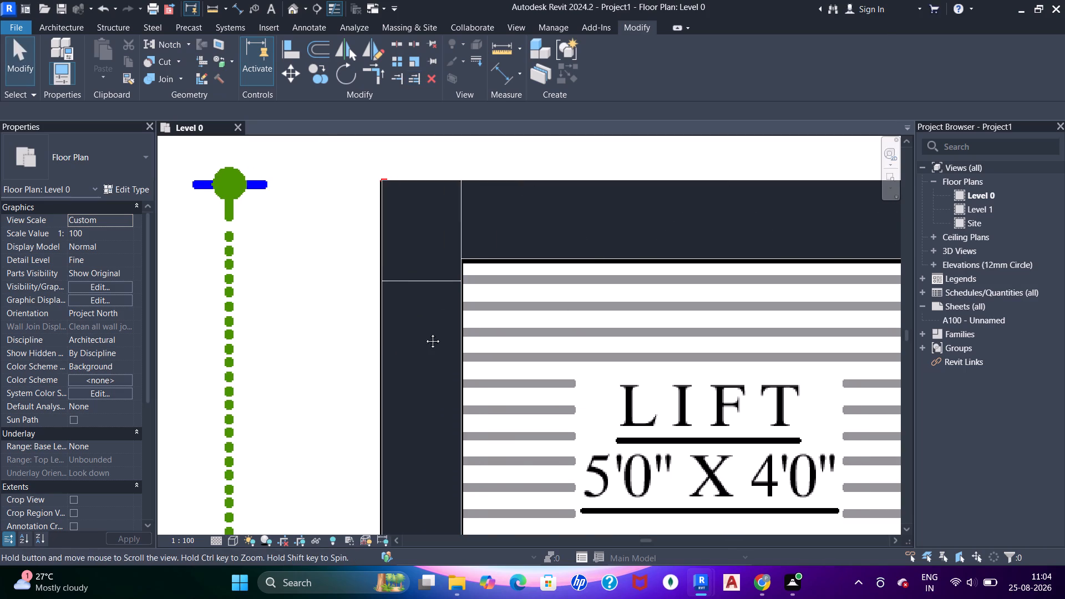
pyautogui.moveTo(424, 333); pyautogui.dragTo(371, 351, button='middle')
pyautogui.scroll(12, 798, 290)
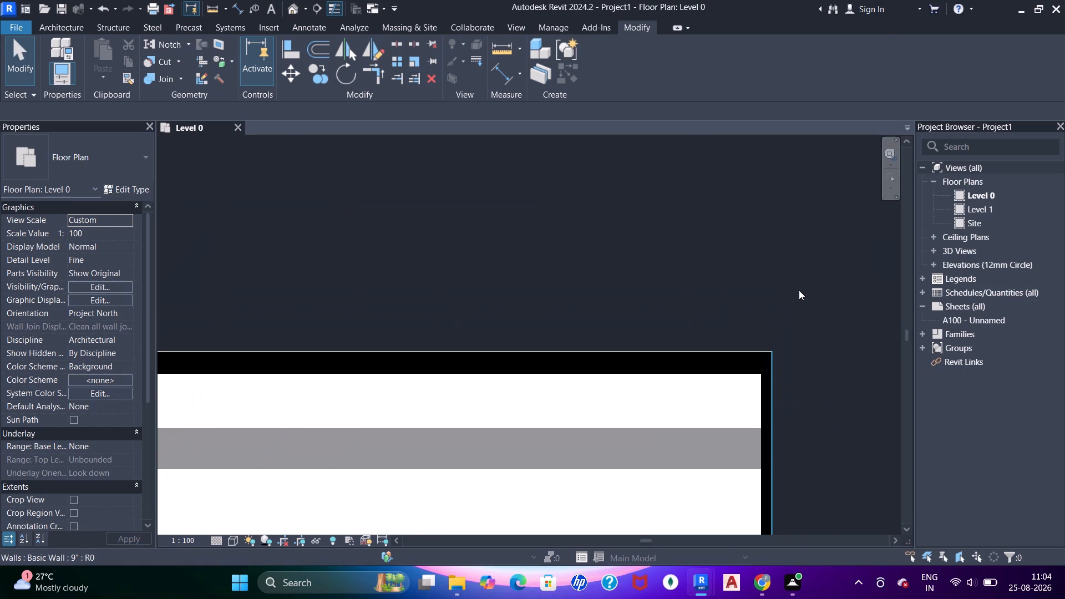
pyautogui.scroll(-12, 789, 296)
pyautogui.moveTo(491, 308); pyautogui.dragTo(665, 297, button='middle')
pyautogui.scroll(6, 313, 229)
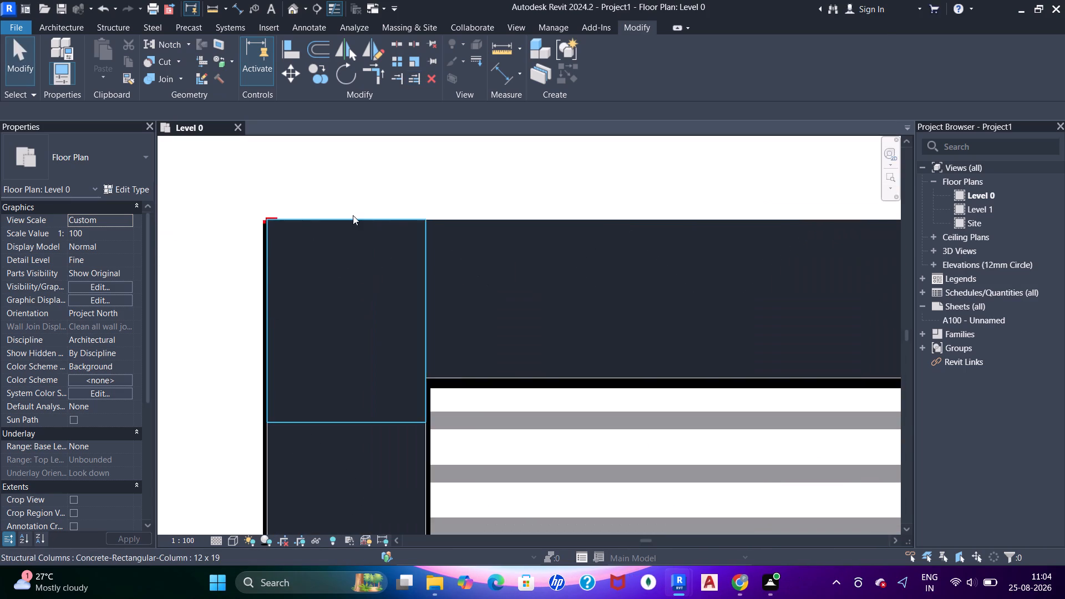
pyautogui.scroll(5, 353, 215)
pyautogui.scroll(11, 499, 226)
pyautogui.press('Escape')
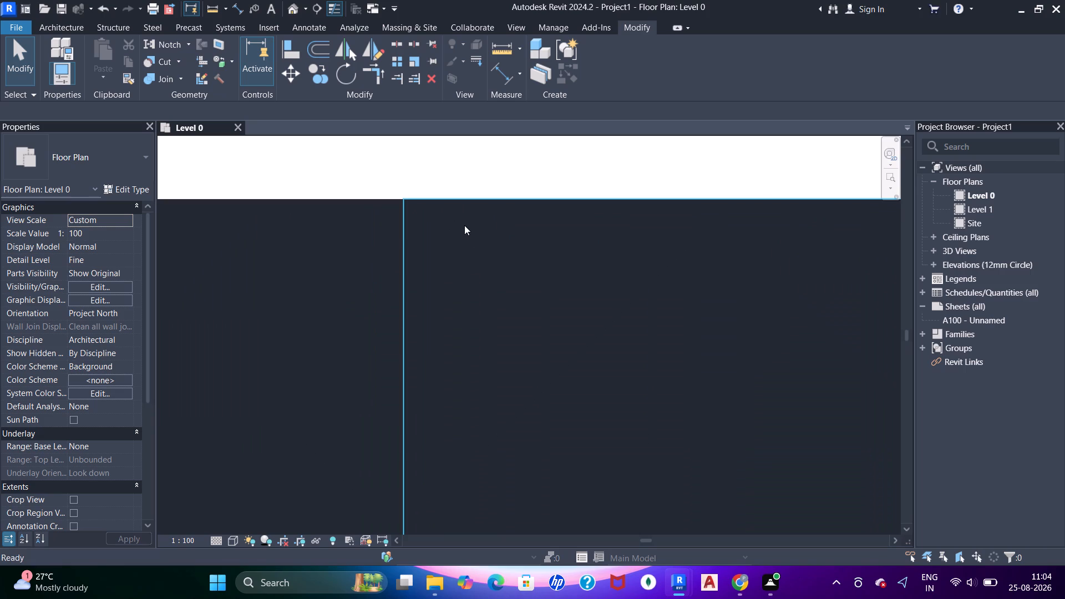
pyautogui.press('Escape')
# Set the lift corner column's top level to Level 1 and its base offset to 0.
pyautogui.scroll(-20, 463, 225)
pyautogui.scroll(-1, 463, 225)
pyautogui.click(435, 249)
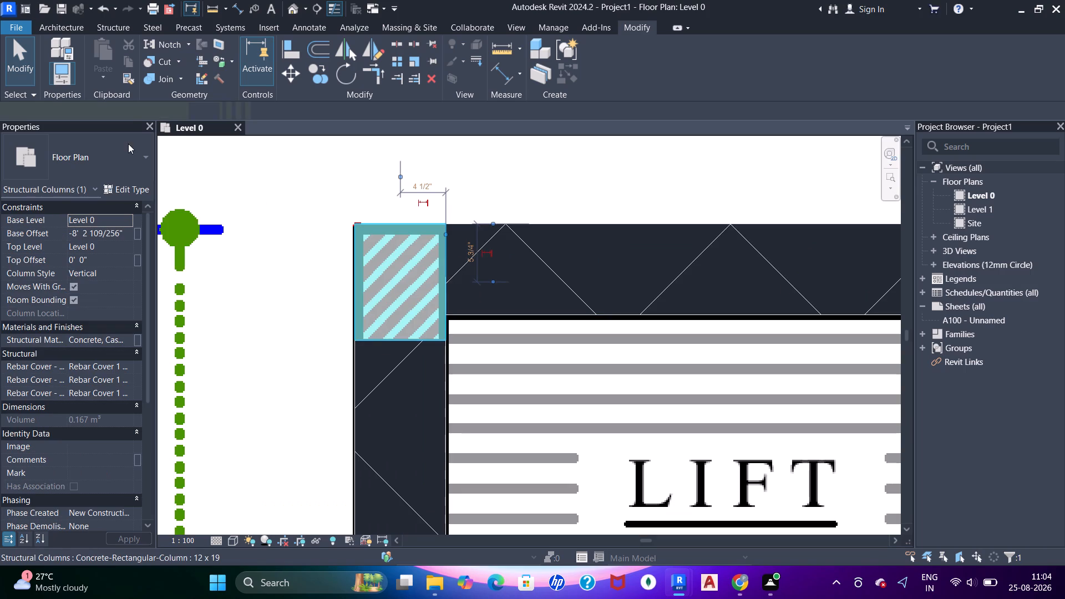
pyautogui.click(126, 246)
pyautogui.click(117, 269)
pyautogui.click(131, 232)
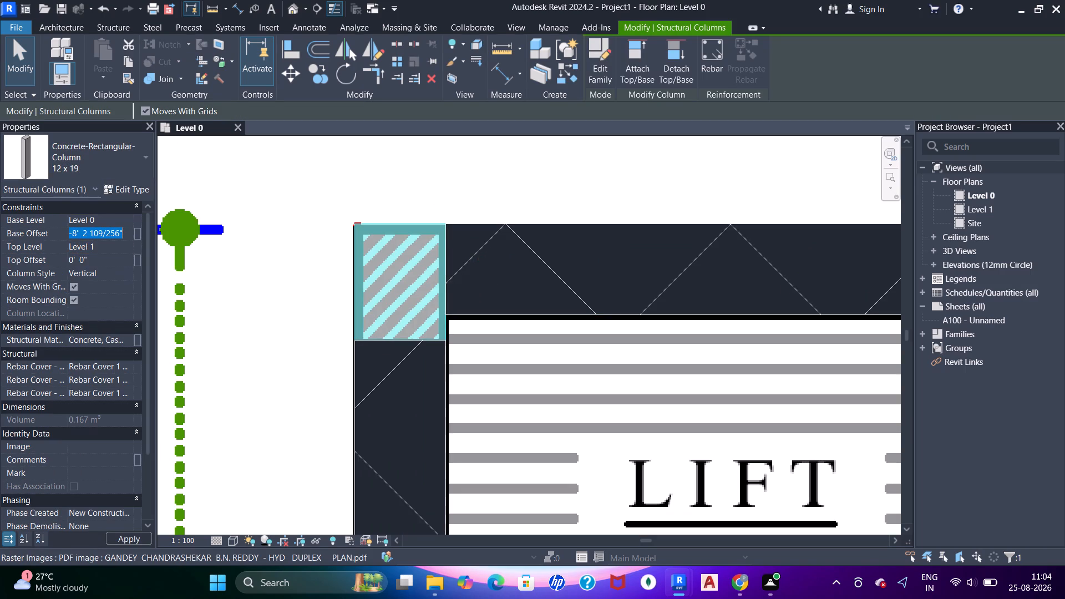
pyautogui.press('0')
pyautogui.press('Return')
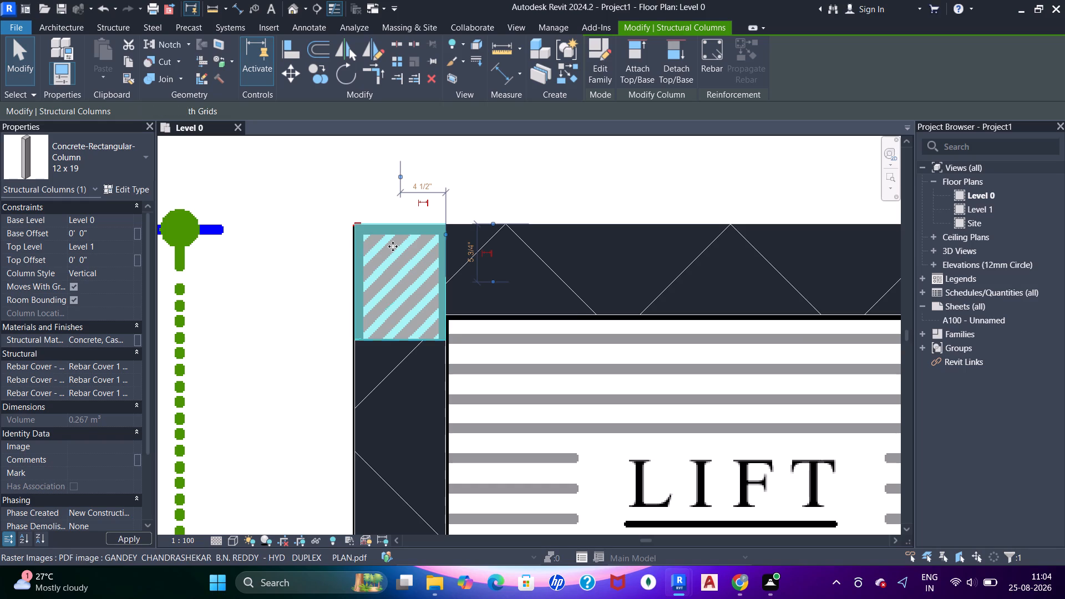
pyautogui.press('Escape')
# Open the default 3D view and examine the heights of the walls and the lift corner column.
pyautogui.scroll(-8, 446, 271)
pyautogui.moveTo(443, 275); pyautogui.dragTo(376, 225, button='middle')
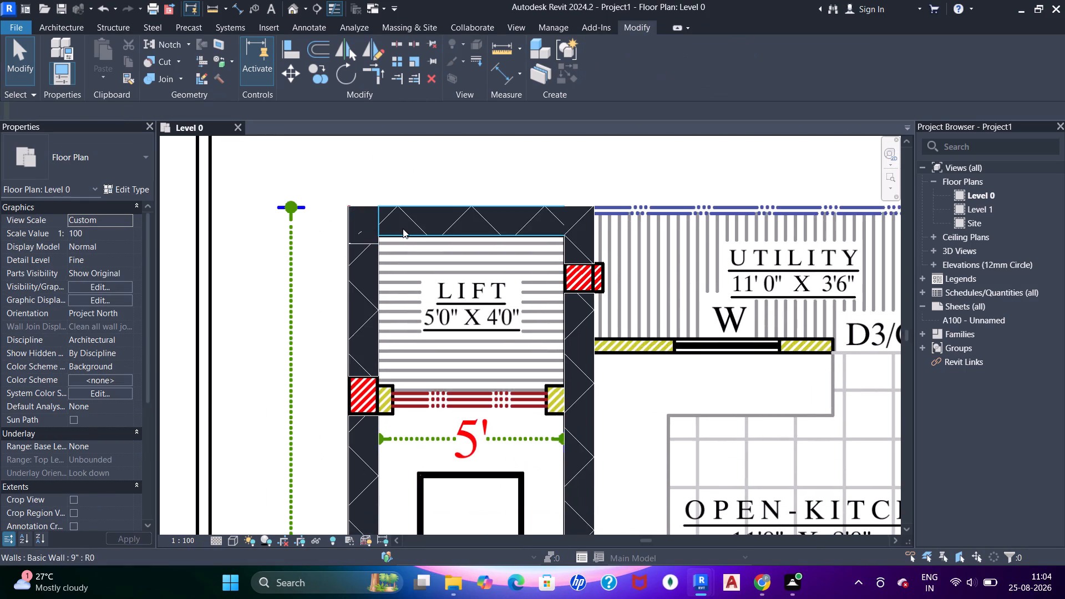
pyautogui.scroll(-6, 416, 236)
pyautogui.write('dd')
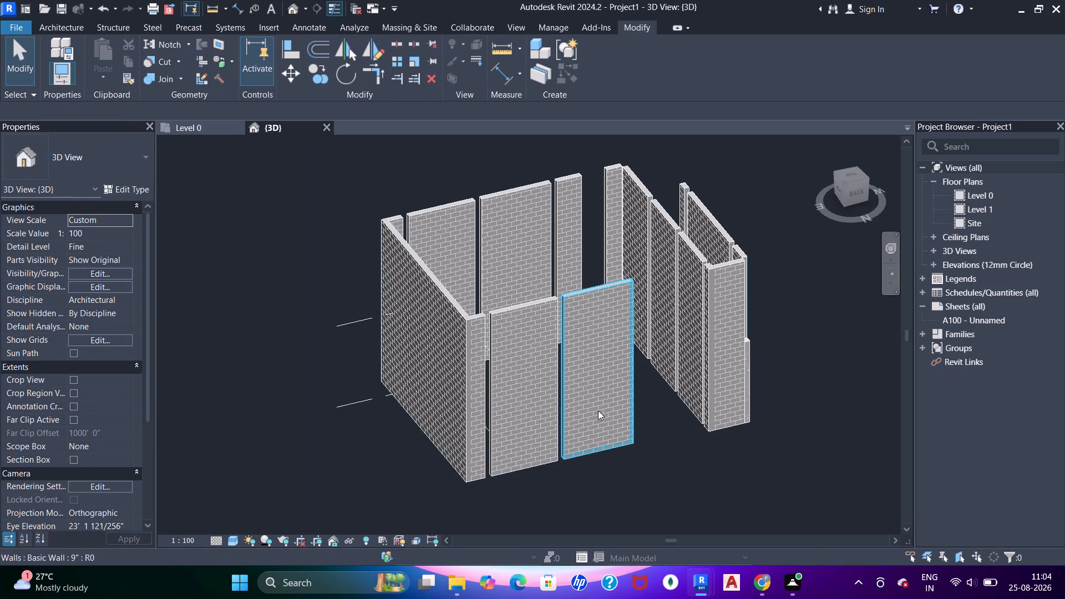
pyautogui.keyDown('shift'); pyautogui.moveTo(595, 413); pyautogui.dragTo(579, 398, button='middle'); pyautogui.keyUp('shift')
pyautogui.click(469, 337)
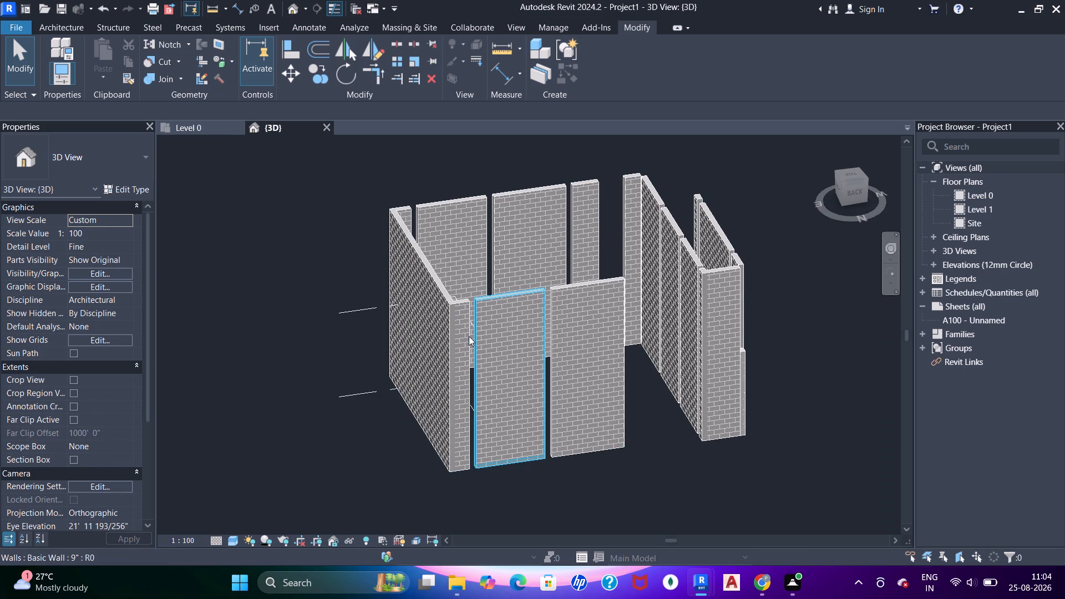
pyautogui.press('Escape')
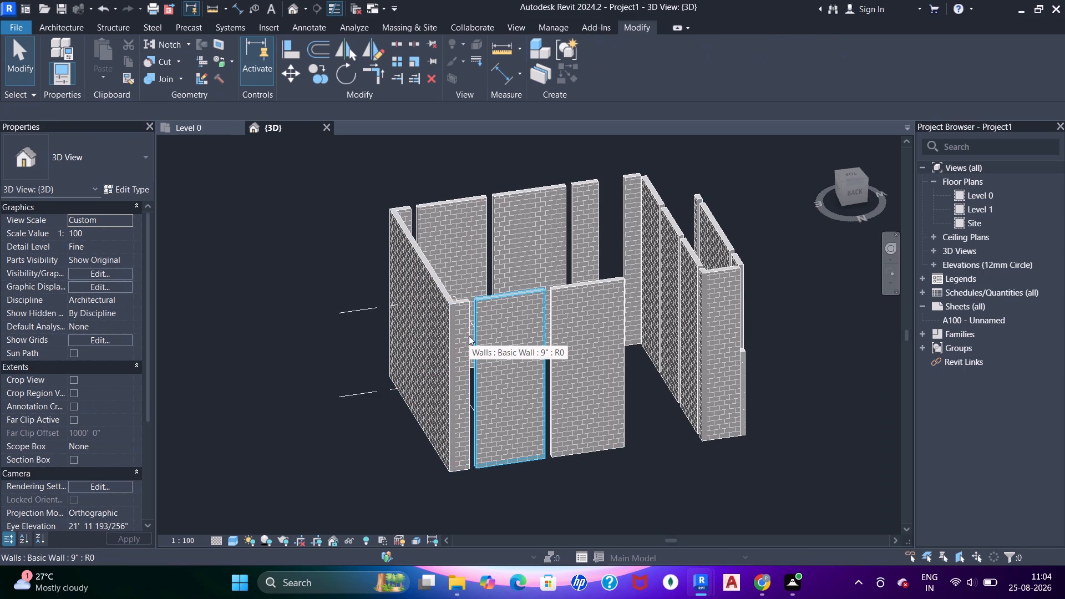
pyautogui.click(466, 327)
pyautogui.press('Escape')
pyautogui.keyDown('shift'); pyautogui.moveTo(696, 377); pyautogui.dragTo(647, 381, button='middle'); pyautogui.keyUp('shift')
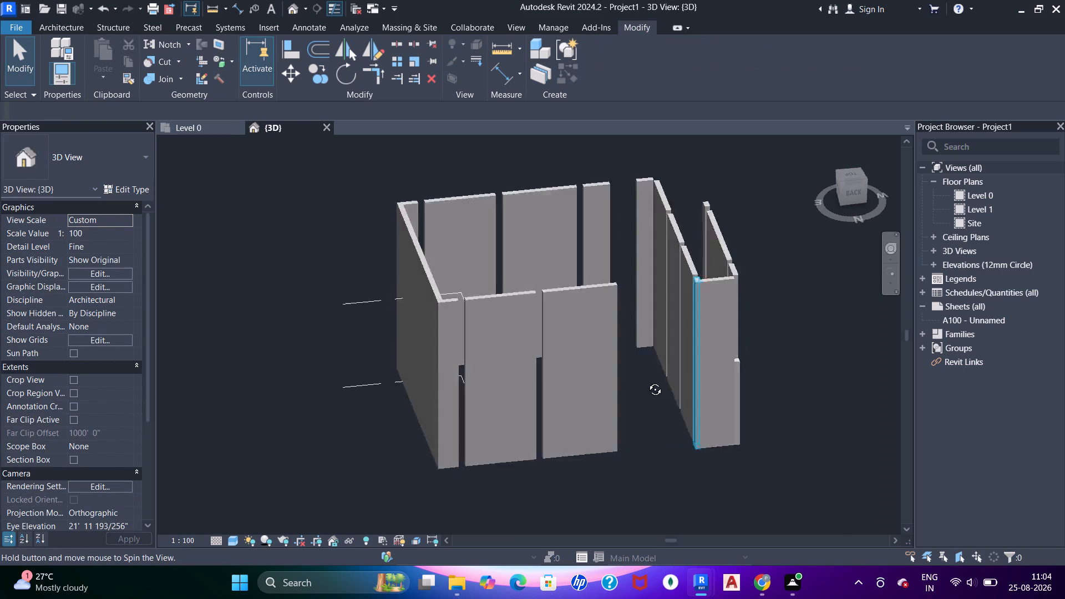
pyautogui.keyDown('shift'); pyautogui.moveTo(647, 381); pyautogui.dragTo(539, 346, button='middle'); pyautogui.keyUp('shift')
pyautogui.keyDown('shift'); pyautogui.moveTo(567, 437); pyautogui.dragTo(562, 413, button='middle'); pyautogui.keyUp('shift')
pyautogui.scroll(6, 539, 398)
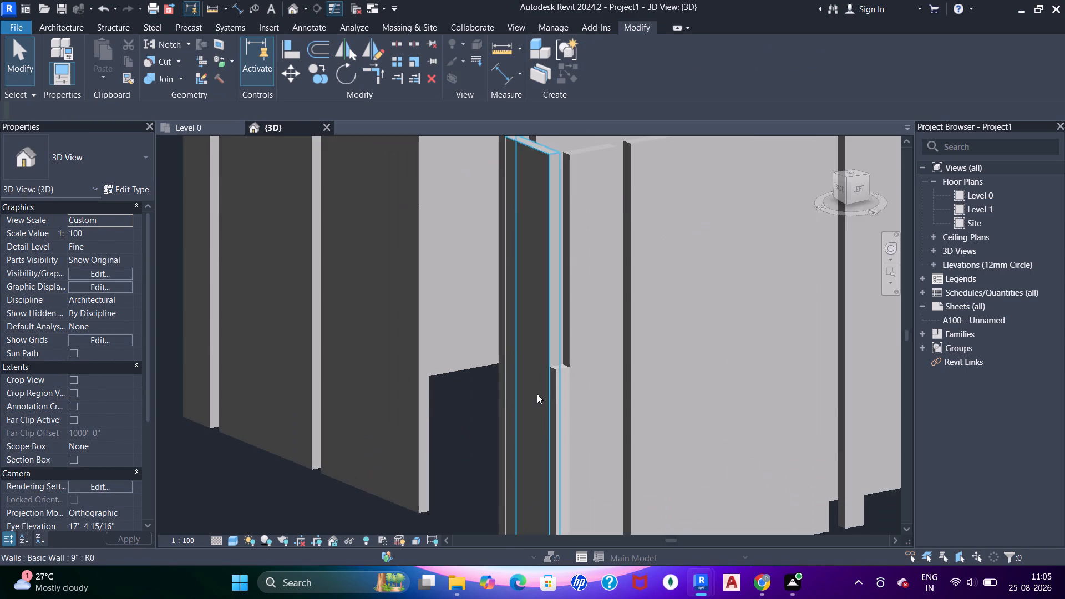
# Change the structural material of the 12 x 19 lift corner column to Concrete.
pyautogui.click(553, 395)
pyautogui.click(112, 186)
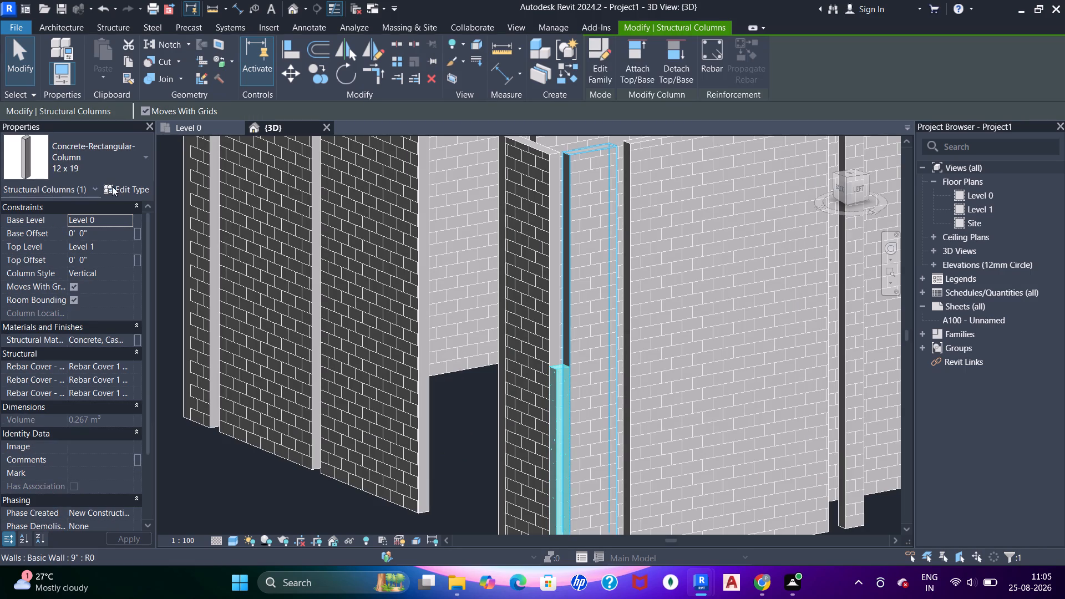
pyautogui.click(182, 439)
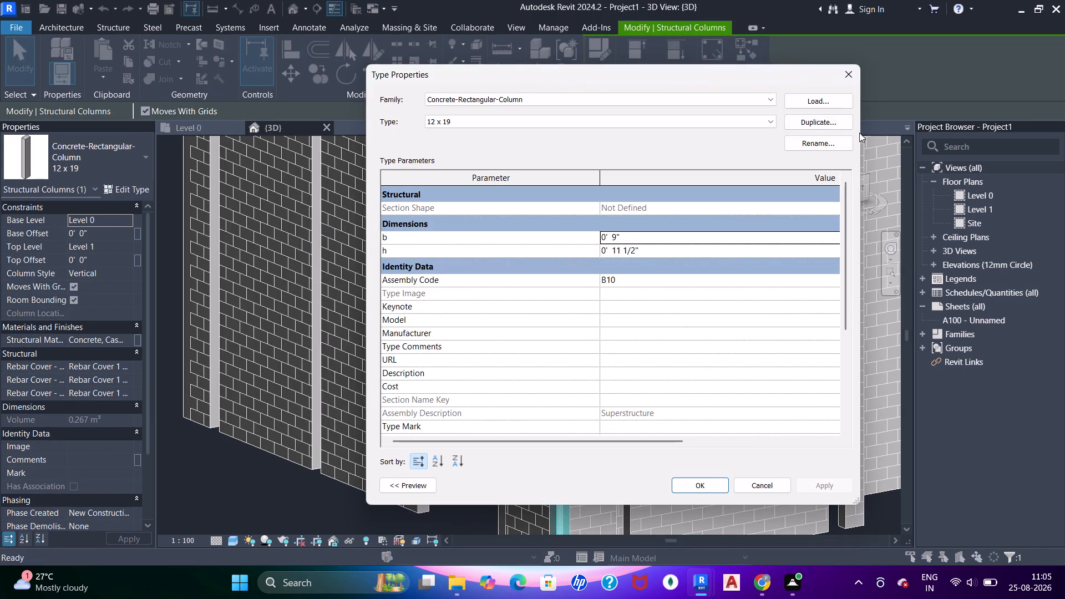
pyautogui.click(845, 79)
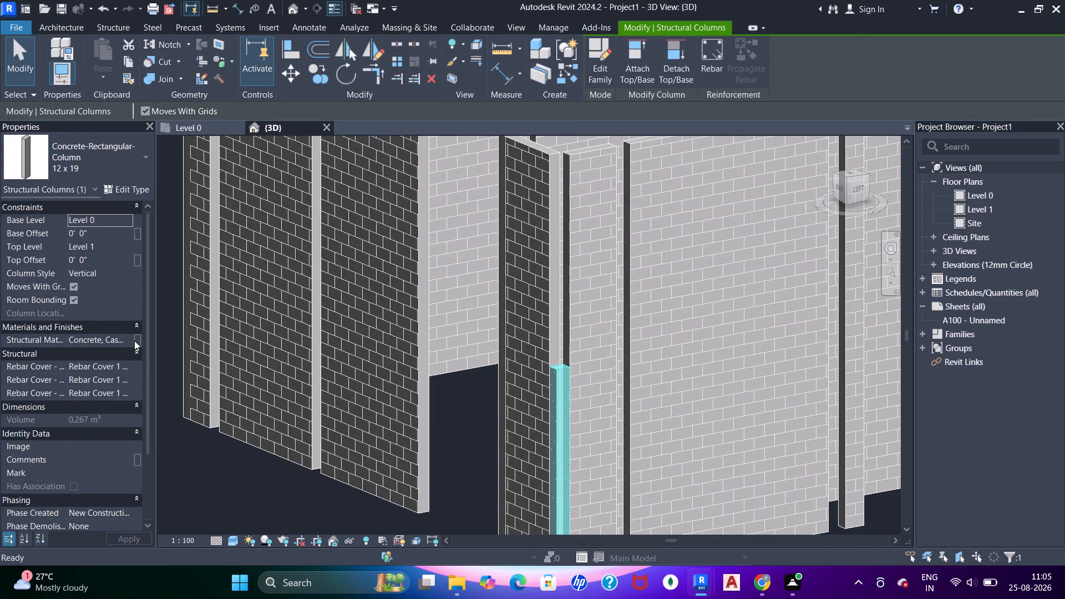
pyautogui.click(130, 339)
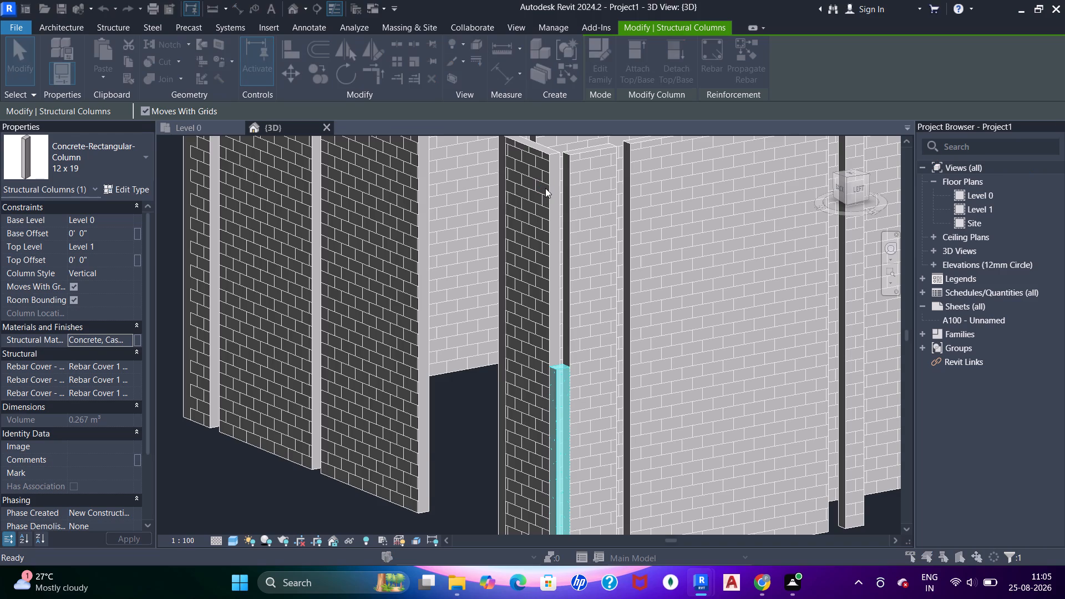
pyautogui.scroll(1, 158, 285)
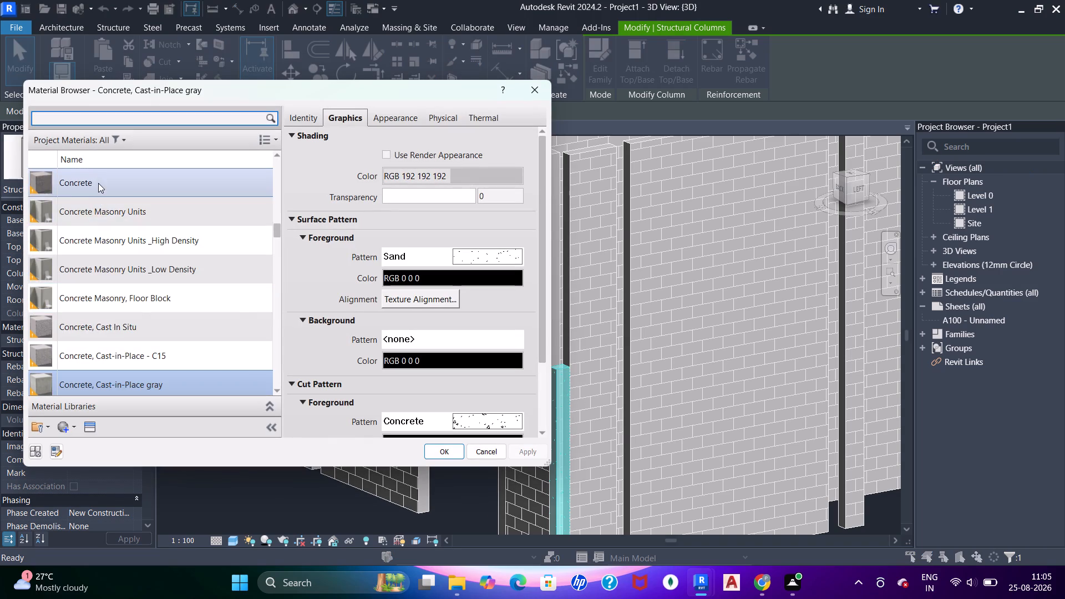
pyautogui.scroll(1, 98, 185)
pyautogui.click(113, 281)
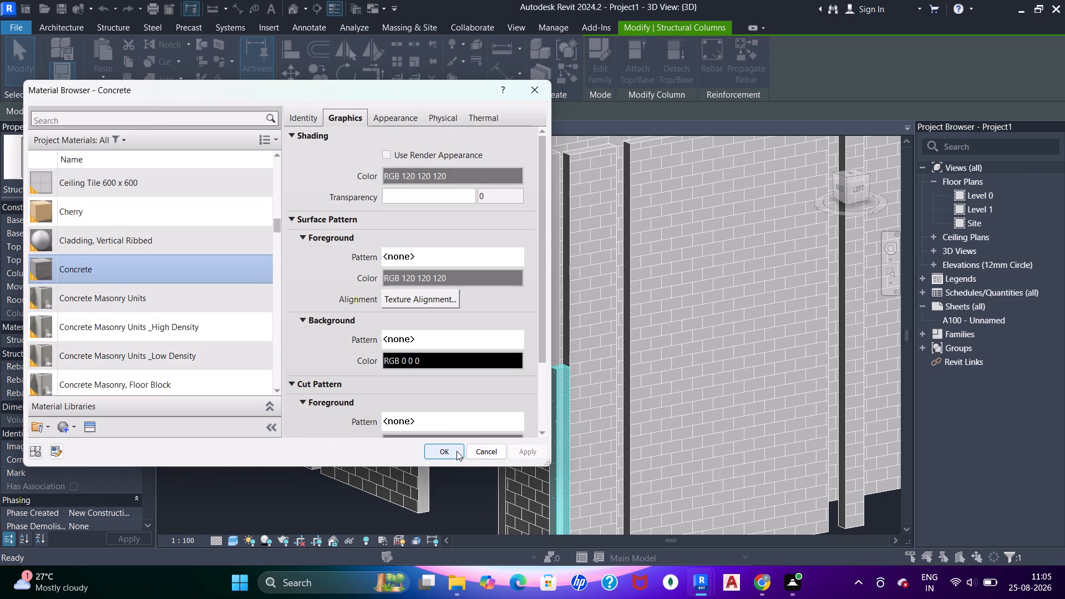
pyautogui.click(457, 450)
pyautogui.press('Escape')
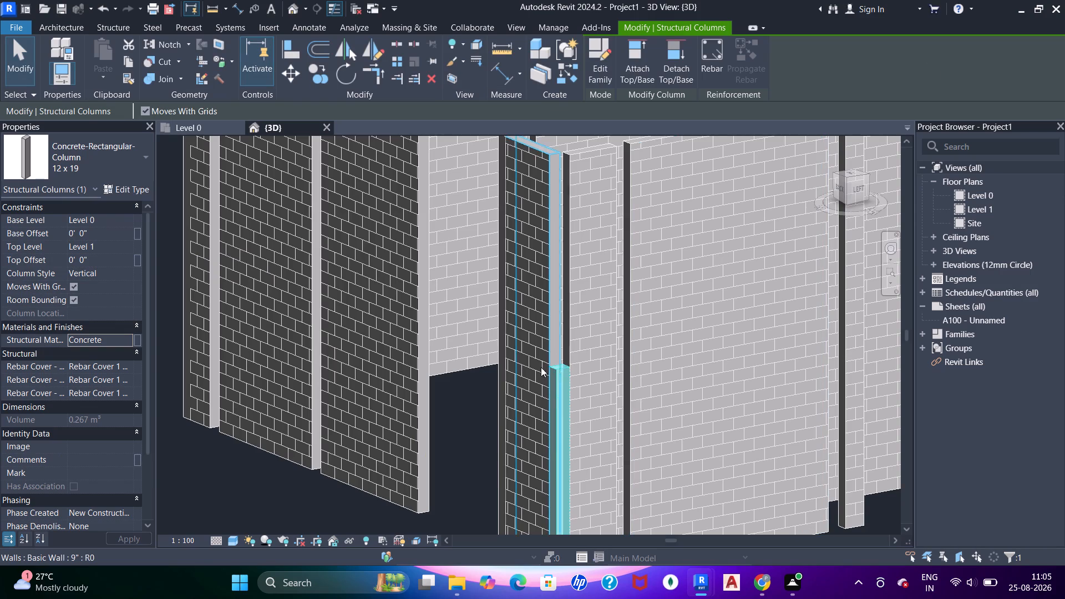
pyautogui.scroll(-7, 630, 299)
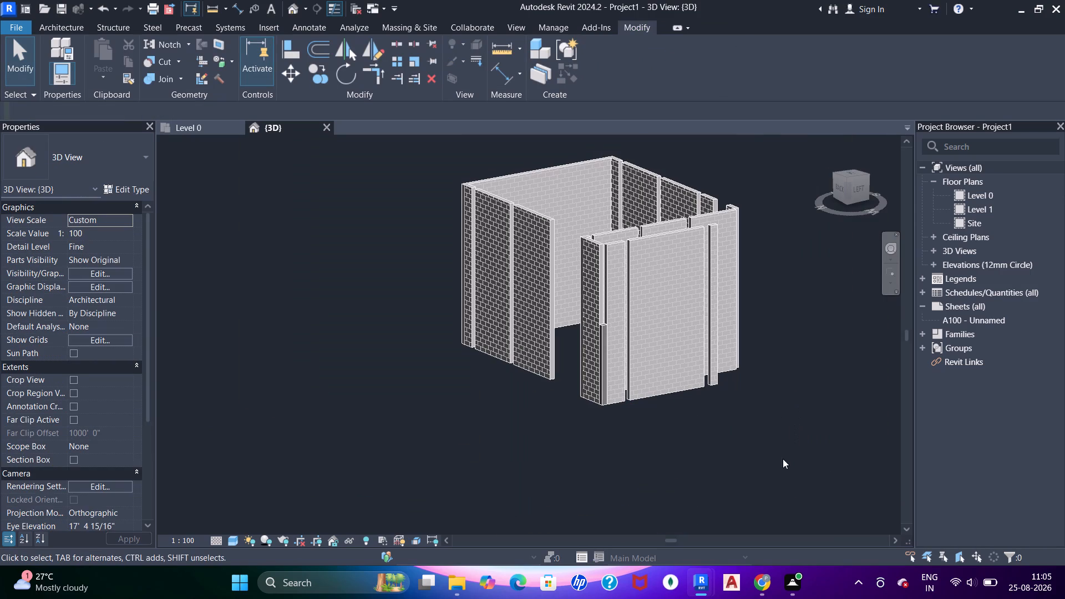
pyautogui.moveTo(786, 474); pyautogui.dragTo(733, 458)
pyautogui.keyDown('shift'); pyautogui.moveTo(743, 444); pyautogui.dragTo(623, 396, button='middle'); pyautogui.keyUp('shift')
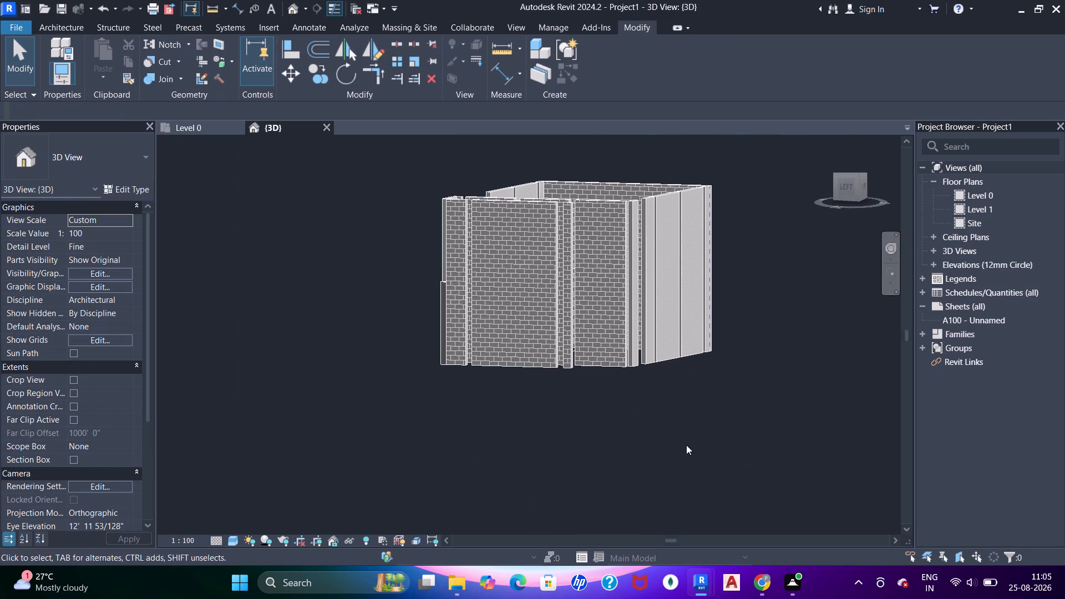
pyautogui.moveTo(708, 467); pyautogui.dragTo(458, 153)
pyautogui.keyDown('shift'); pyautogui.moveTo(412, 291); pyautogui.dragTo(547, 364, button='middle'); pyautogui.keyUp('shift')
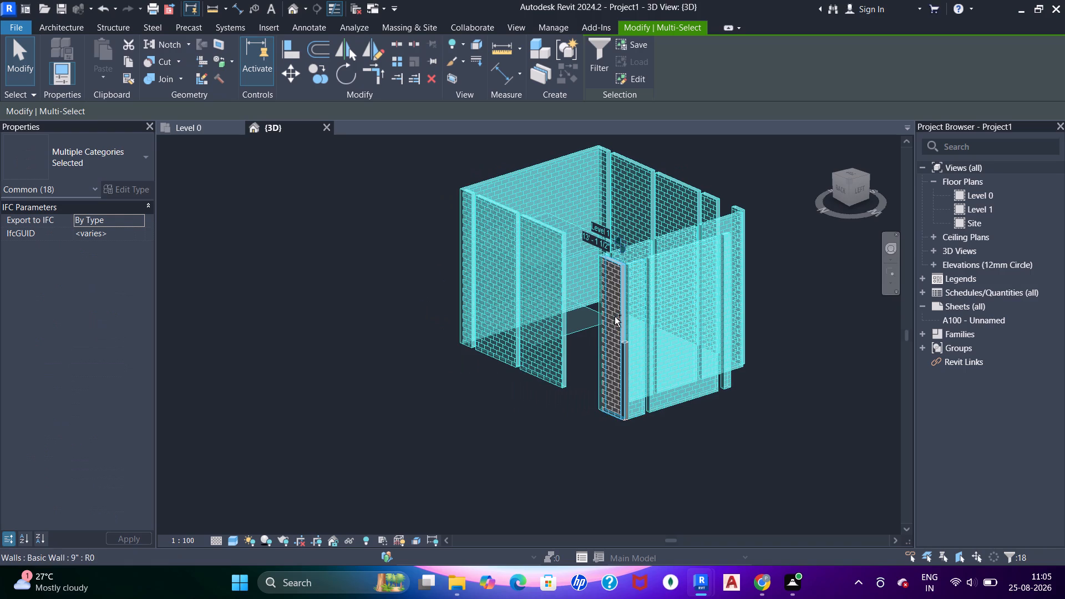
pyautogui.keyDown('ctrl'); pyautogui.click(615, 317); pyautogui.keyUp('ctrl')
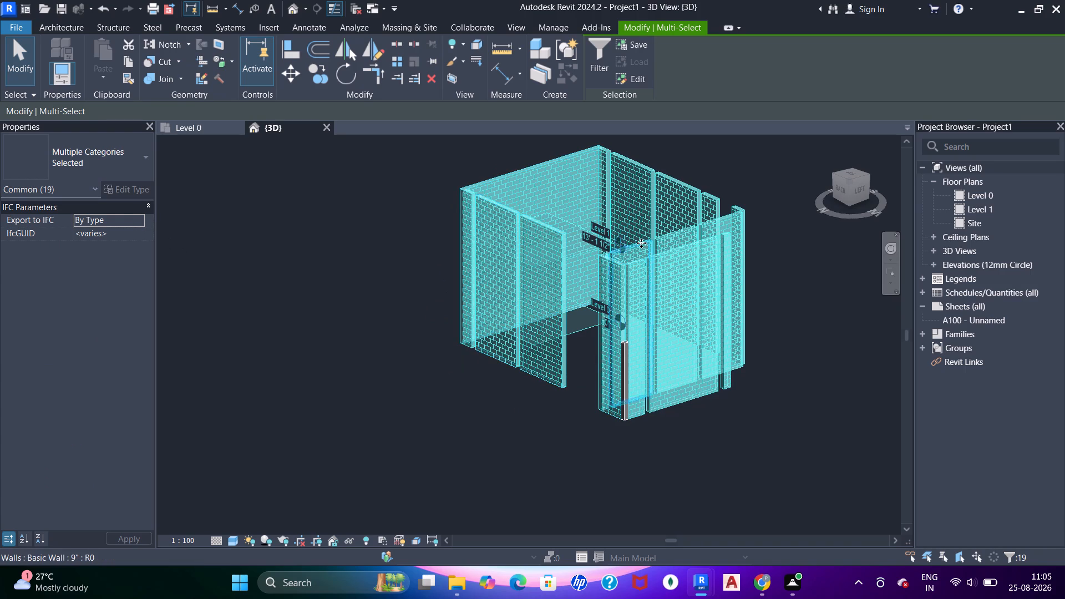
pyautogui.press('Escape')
# Select the whole model, filter it to Walls only, and set the walls' top constraint to Level 1.
pyautogui.keyDown('shift'); pyautogui.moveTo(740, 345); pyautogui.dragTo(633, 328, button='middle'); pyautogui.keyUp('shift')
pyautogui.moveTo(745, 470); pyautogui.dragTo(260, 147)
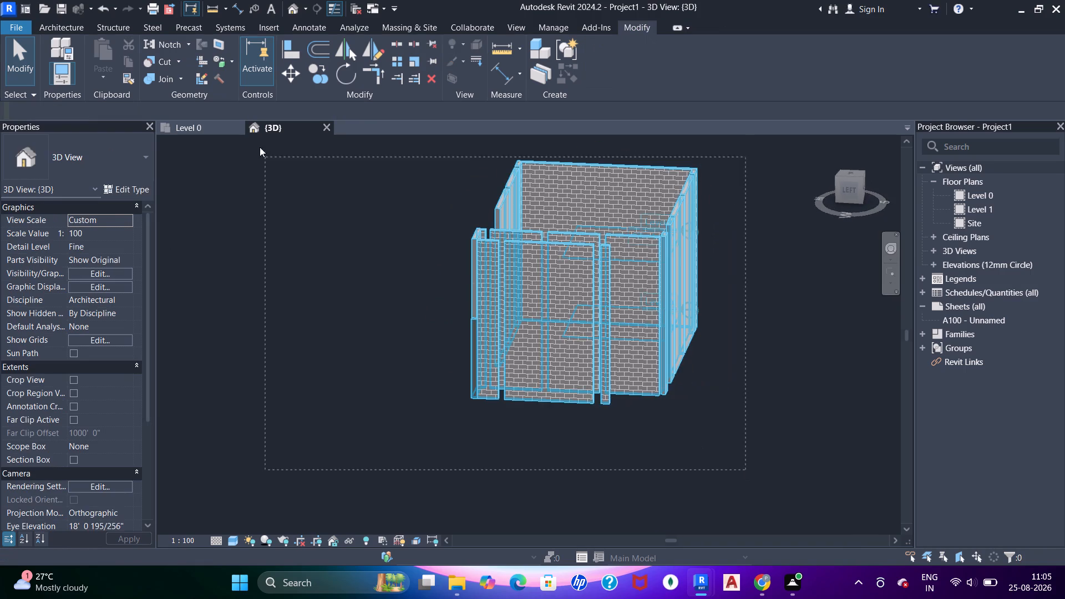
pyautogui.moveTo(260, 147); pyautogui.dragTo(255, 138)
pyautogui.click(594, 52)
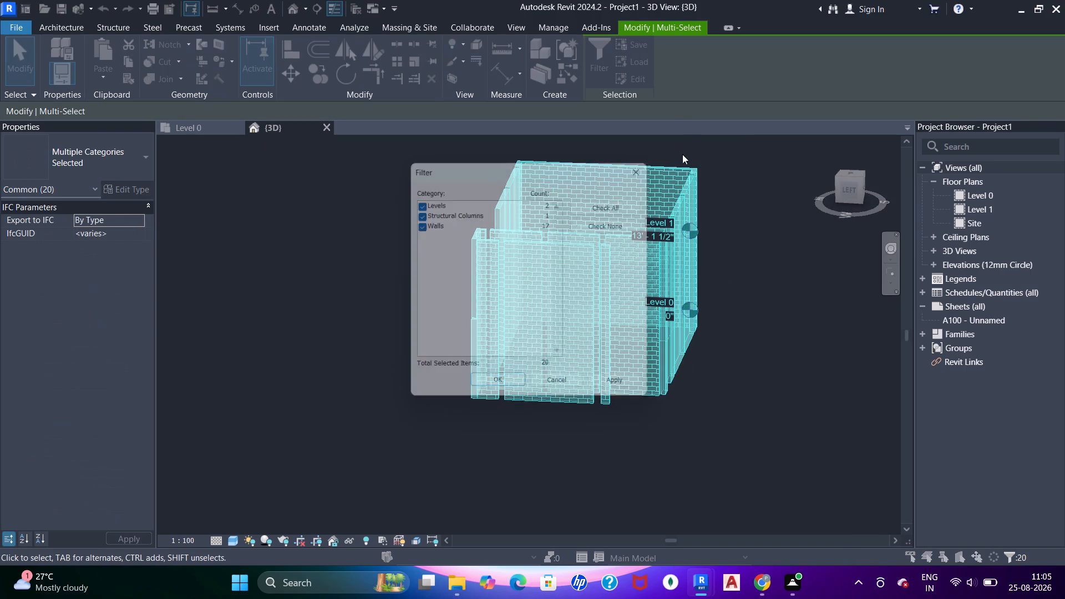
pyautogui.moveTo(625, 221); pyautogui.dragTo(597, 221)
pyautogui.click(411, 226)
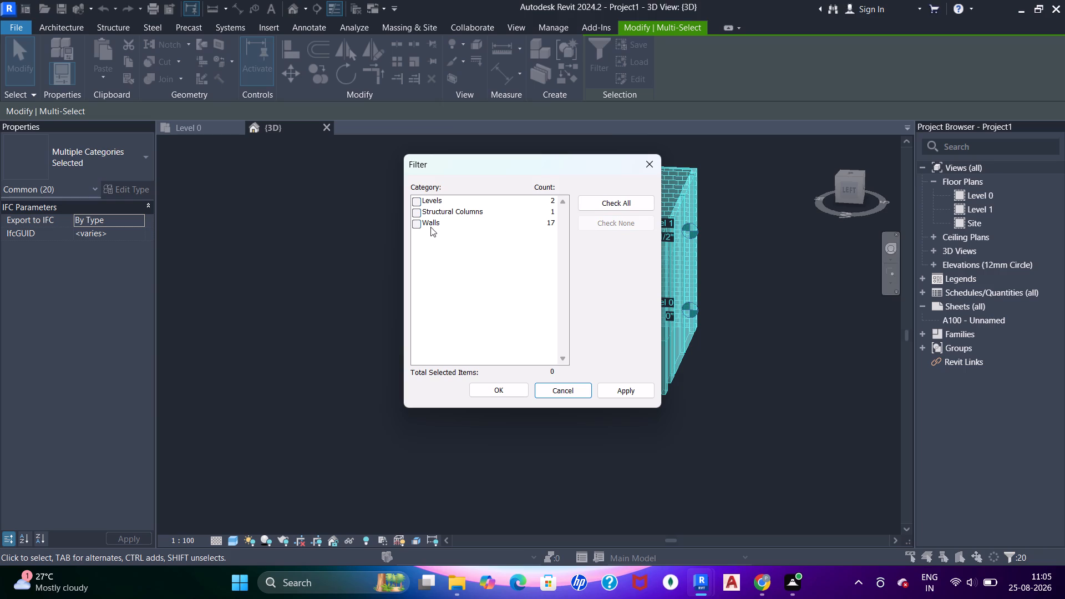
pyautogui.click(420, 224)
pyautogui.click(505, 385)
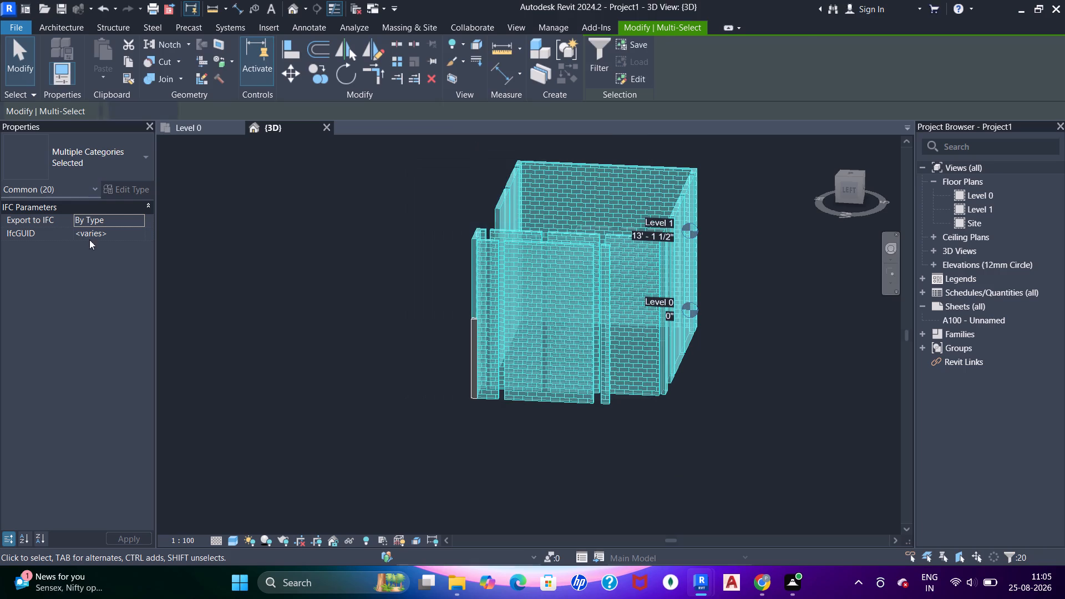
pyautogui.click(127, 286)
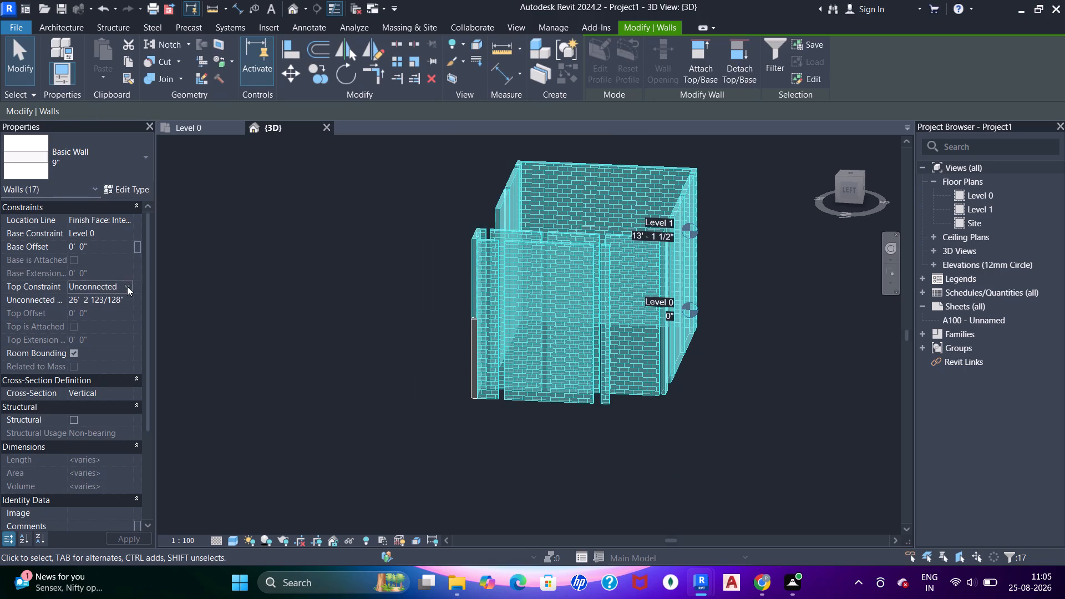
pyautogui.click(108, 319)
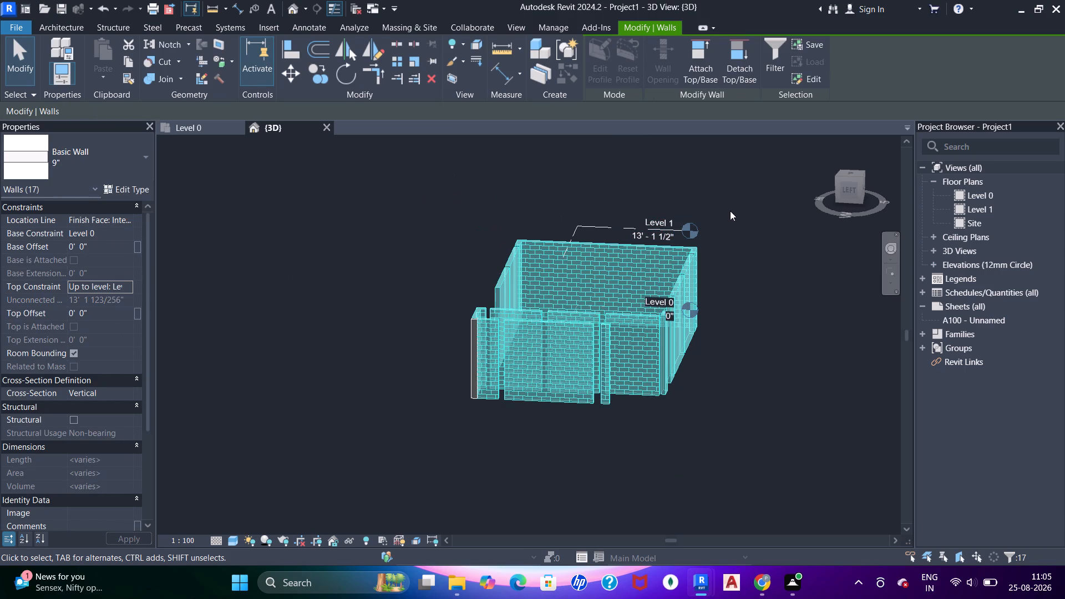
pyautogui.keyDown('shift'); pyautogui.moveTo(508, 313); pyautogui.dragTo(578, 283, button='middle'); pyautogui.keyUp('shift')
pyautogui.press('Escape')
pyautogui.press('Escape')
# Change the structure layer material of the 9" basic wall type to Concrete.
pyautogui.keyDown('shift'); pyautogui.scroll(1, 620, 360); pyautogui.keyUp('shift')
pyautogui.keyDown('shift'); pyautogui.moveTo(620, 360); pyautogui.dragTo(620, 362, button='middle'); pyautogui.keyUp('shift')
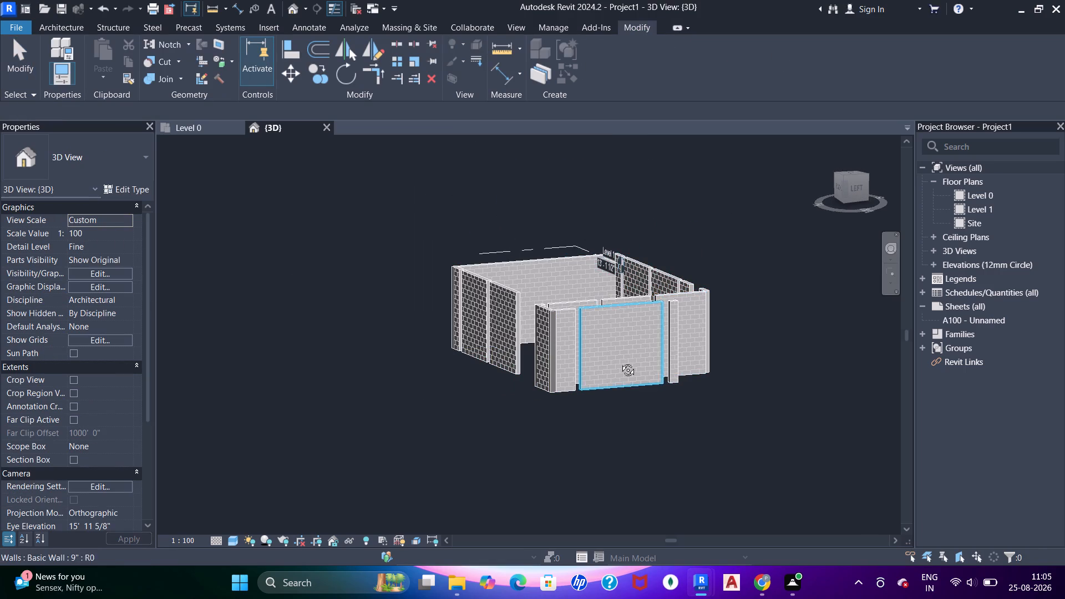
pyautogui.keyDown('shift'); pyautogui.moveTo(620, 362); pyautogui.dragTo(561, 399, button='middle'); pyautogui.keyUp('shift')
pyautogui.scroll(5, 546, 356)
pyautogui.click(548, 344)
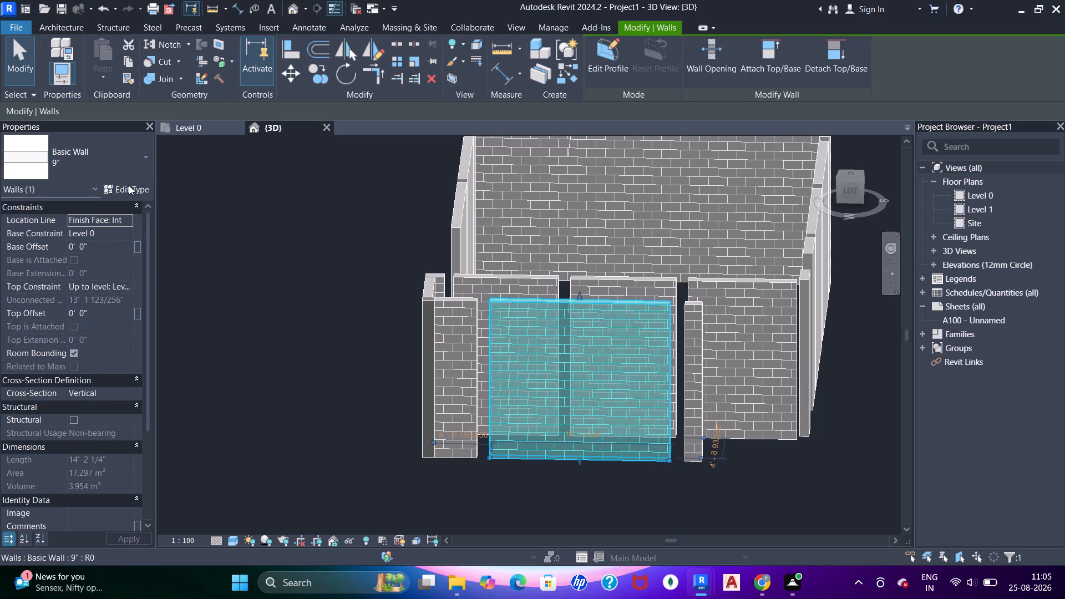
pyautogui.click(118, 186)
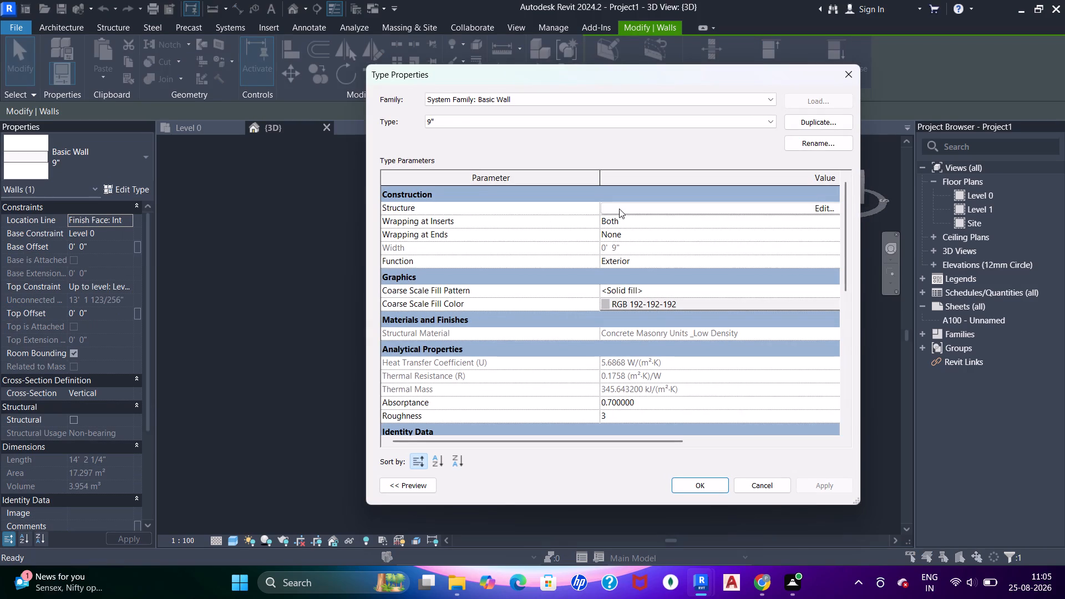
pyautogui.click(662, 212)
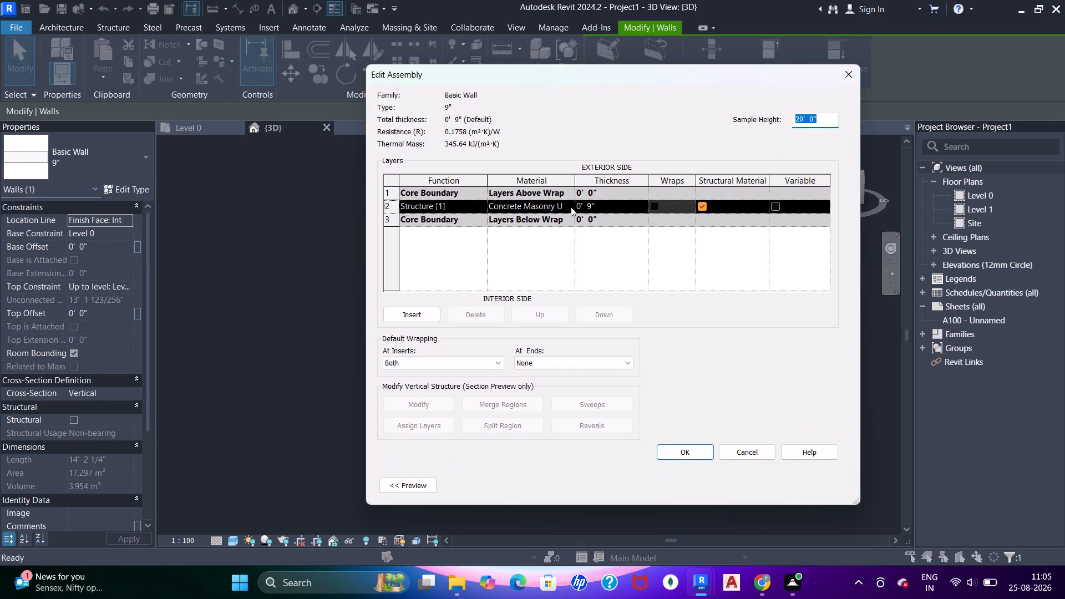
pyautogui.click(571, 207)
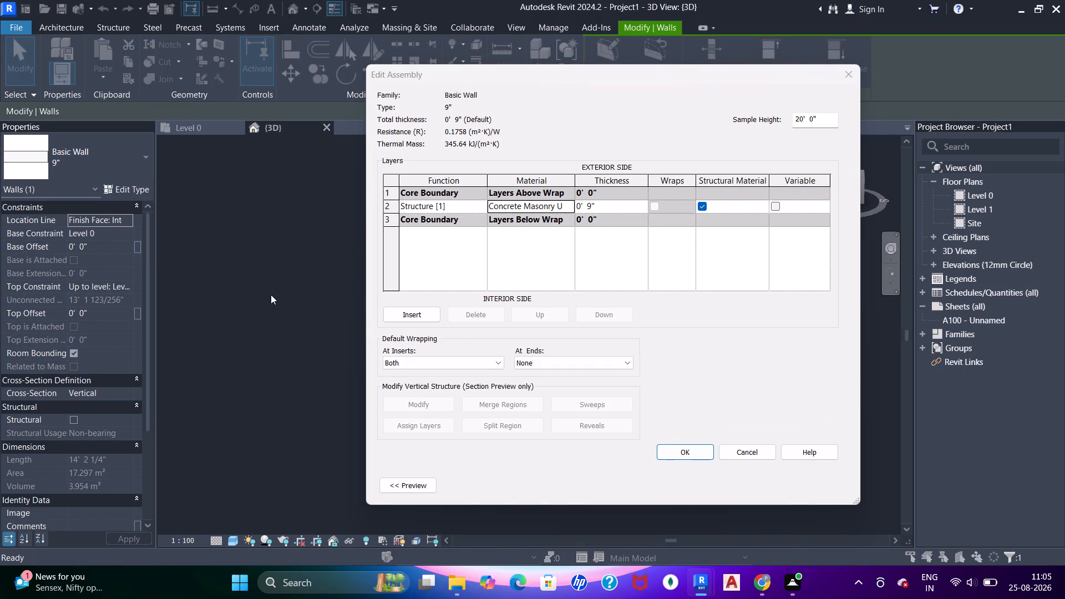
pyautogui.scroll(1, 131, 263)
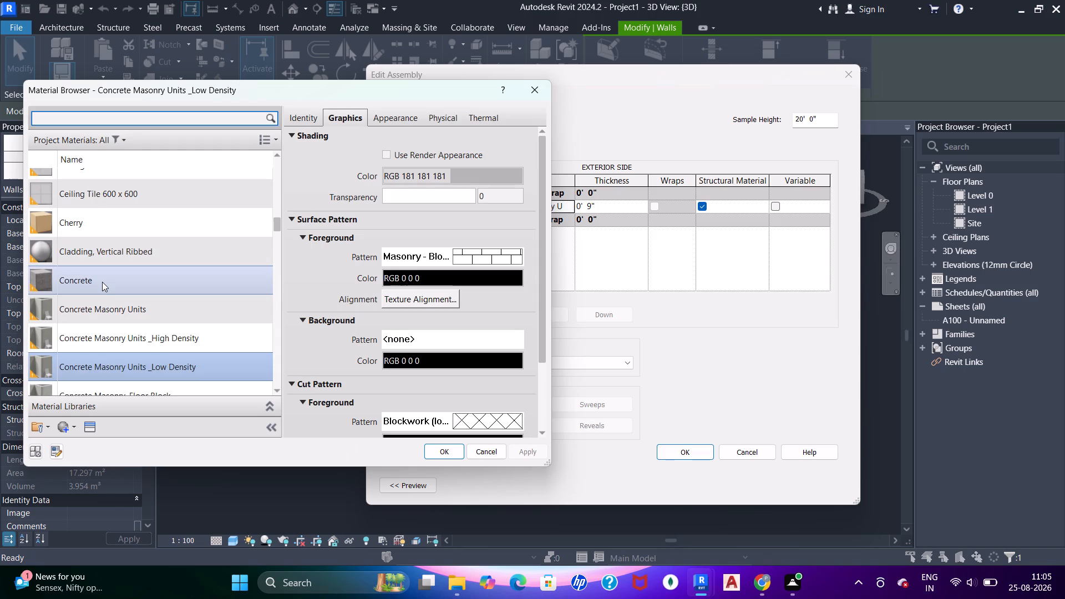
pyautogui.click(101, 283)
pyautogui.click(437, 451)
pyautogui.click(676, 456)
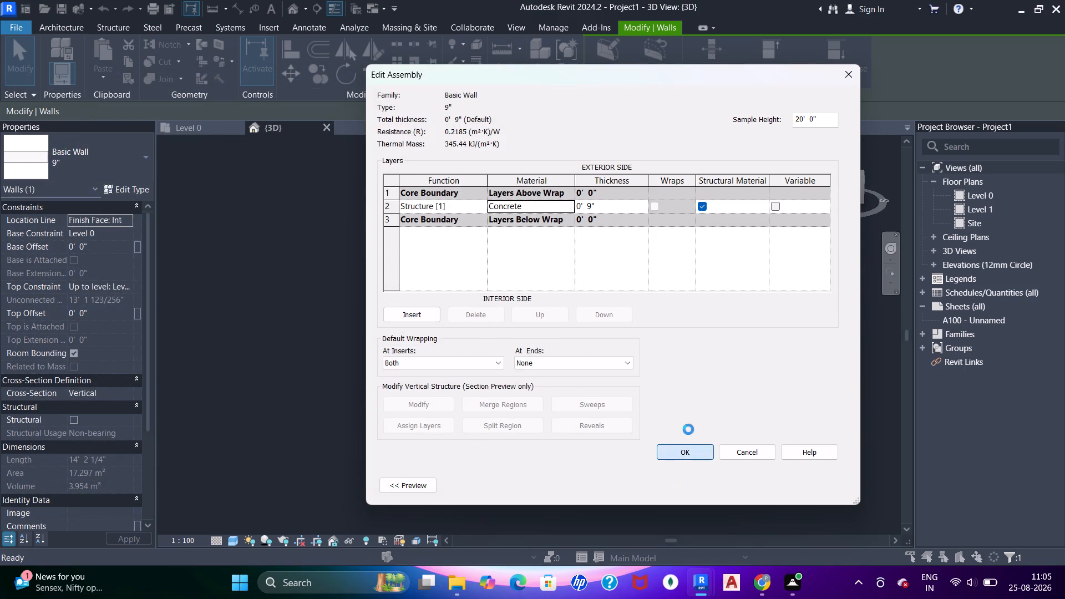
pyautogui.click(705, 480)
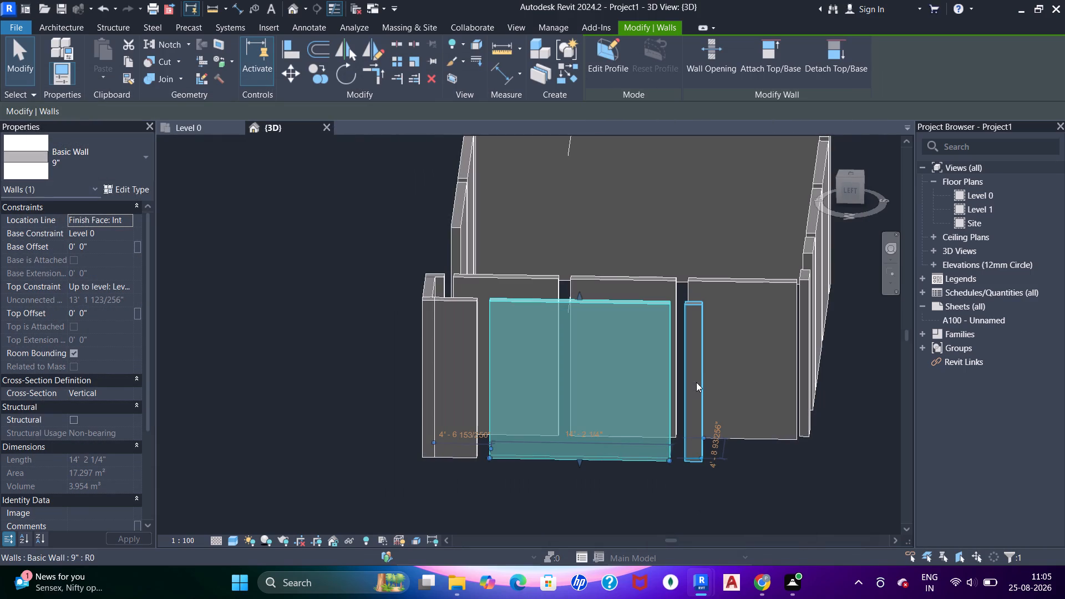
pyautogui.press('Escape')
# Open the structural material of the 12 x 19 corner column and compare the graphics of the available concrete and concrete masonry materials.
pyautogui.scroll(-3, 473, 327)
pyautogui.keyDown('shift'); pyautogui.moveTo(435, 378); pyautogui.dragTo(531, 384, button='middle'); pyautogui.keyUp('shift')
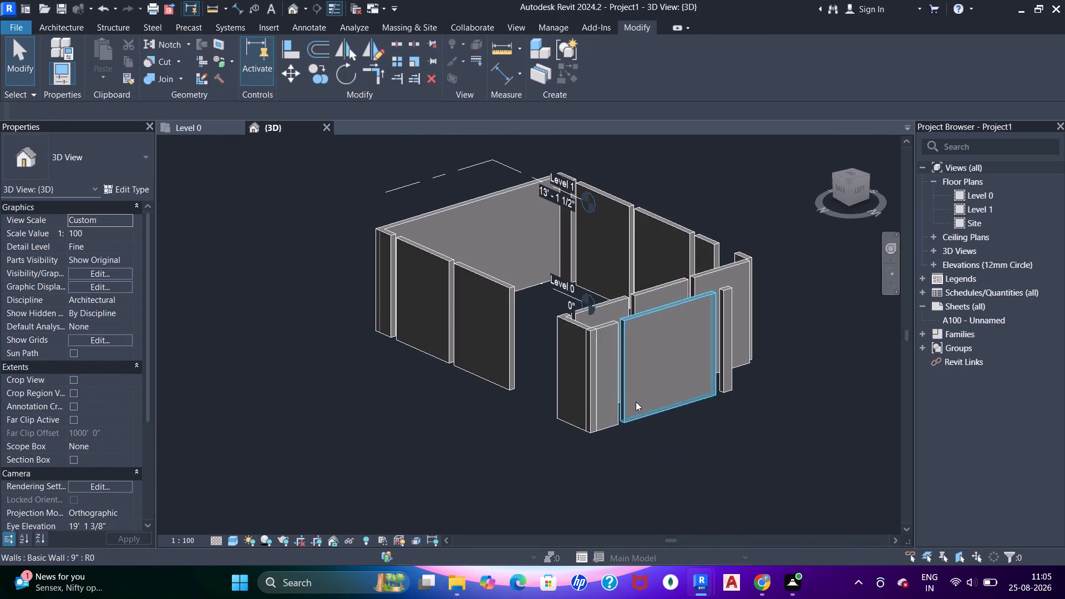
pyautogui.scroll(5, 636, 402)
pyautogui.keyDown('shift'); pyautogui.middleClick(626, 405); pyautogui.keyUp('shift')
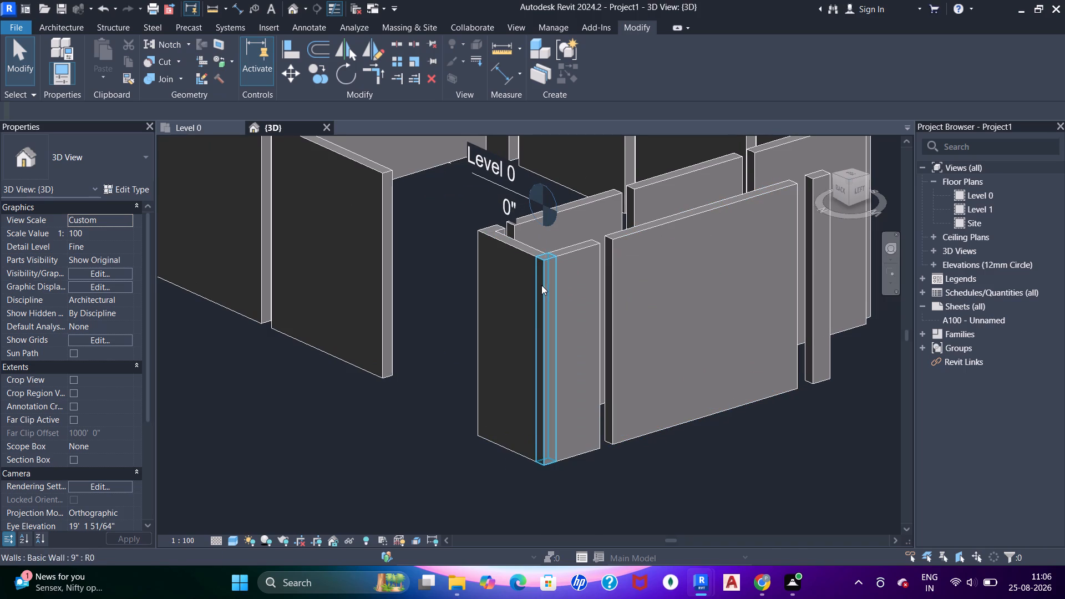
pyautogui.click(541, 285)
pyautogui.click(125, 343)
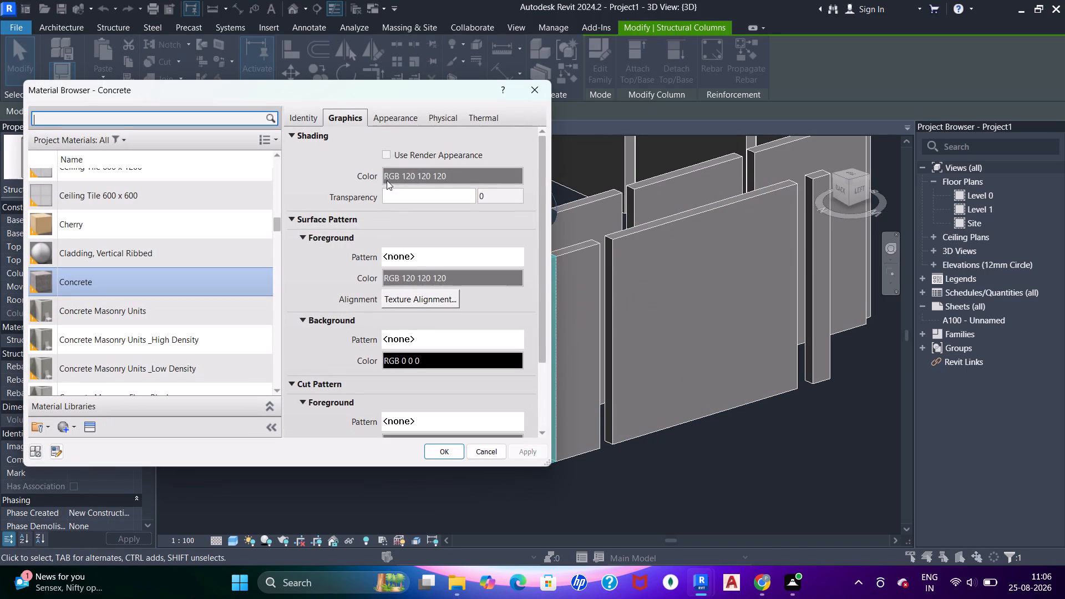
pyautogui.click(394, 171)
pyautogui.click(427, 144)
pyautogui.click(109, 307)
pyautogui.click(121, 340)
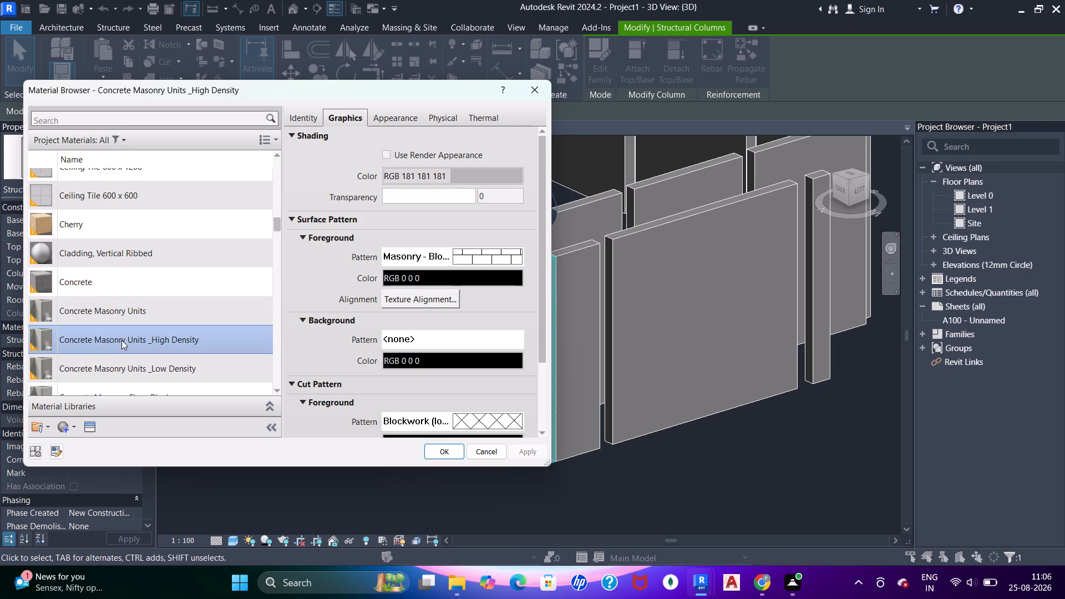
pyautogui.scroll(-1, 121, 341)
pyautogui.click(127, 288)
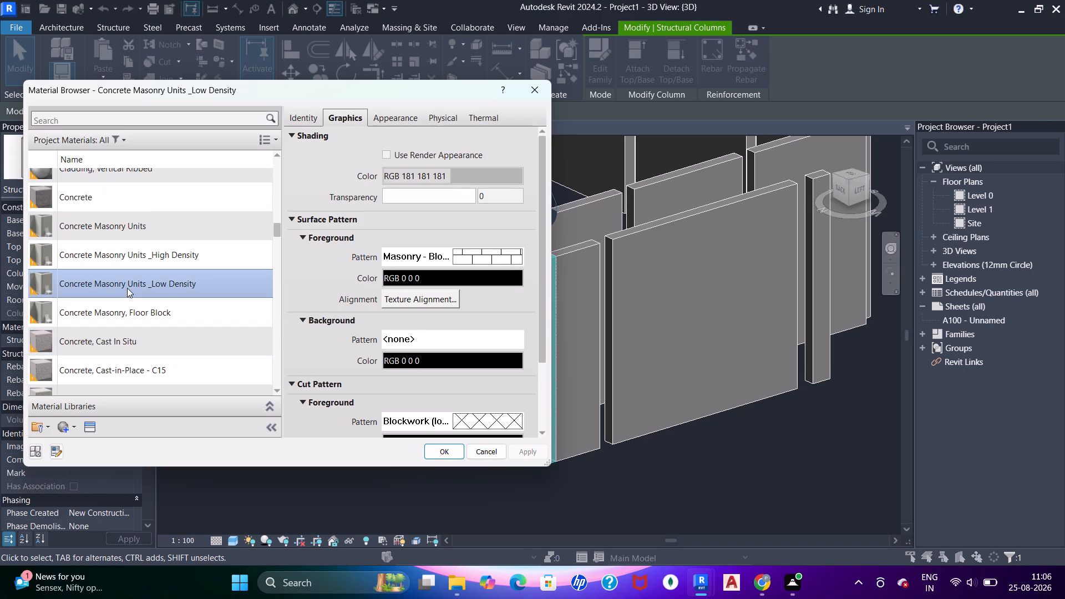
pyautogui.click(134, 303)
pyautogui.click(131, 337)
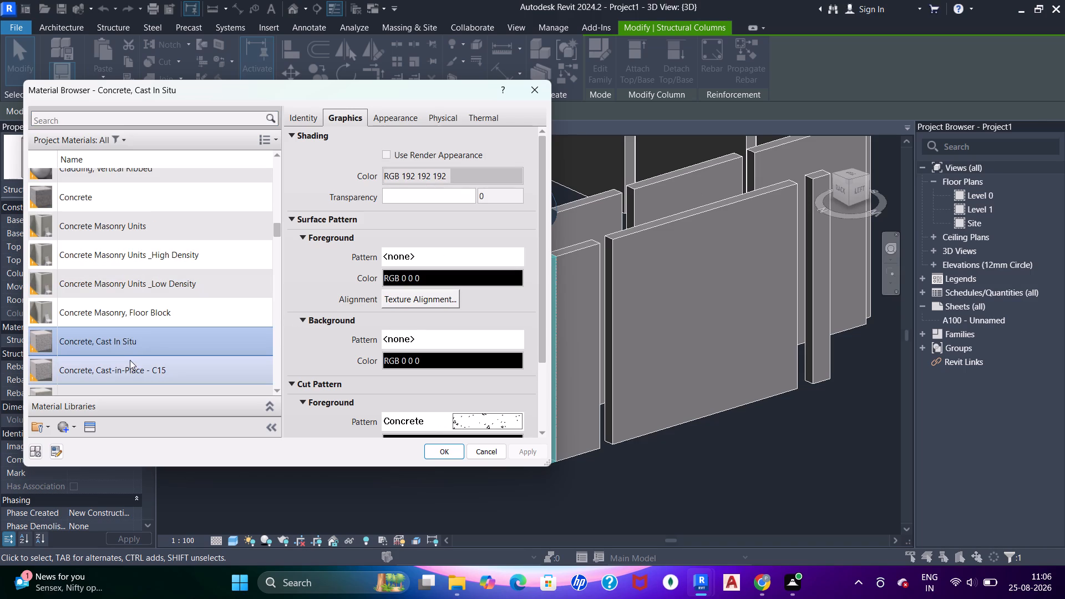
pyautogui.click(130, 364)
pyautogui.scroll(-1, 130, 364)
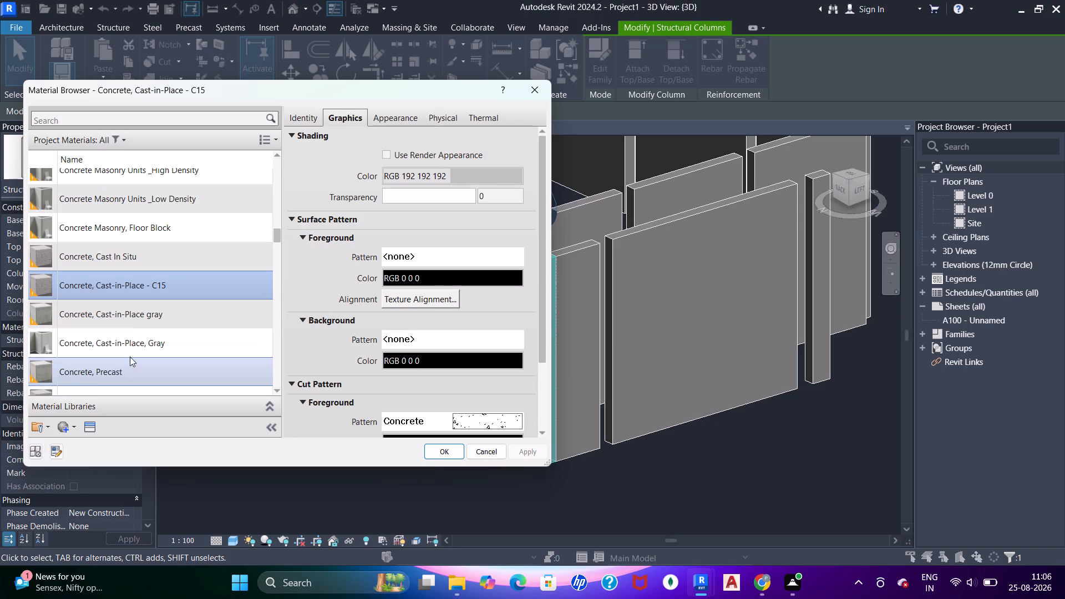
pyautogui.click(130, 337)
pyautogui.click(129, 319)
pyautogui.scroll(2, 127, 304)
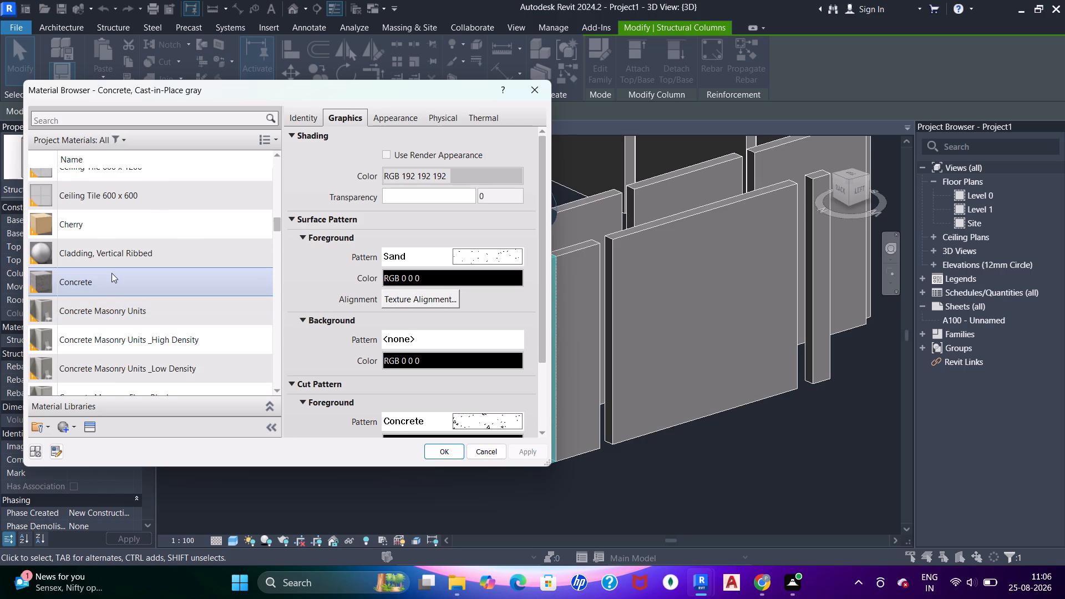
pyautogui.click(111, 277)
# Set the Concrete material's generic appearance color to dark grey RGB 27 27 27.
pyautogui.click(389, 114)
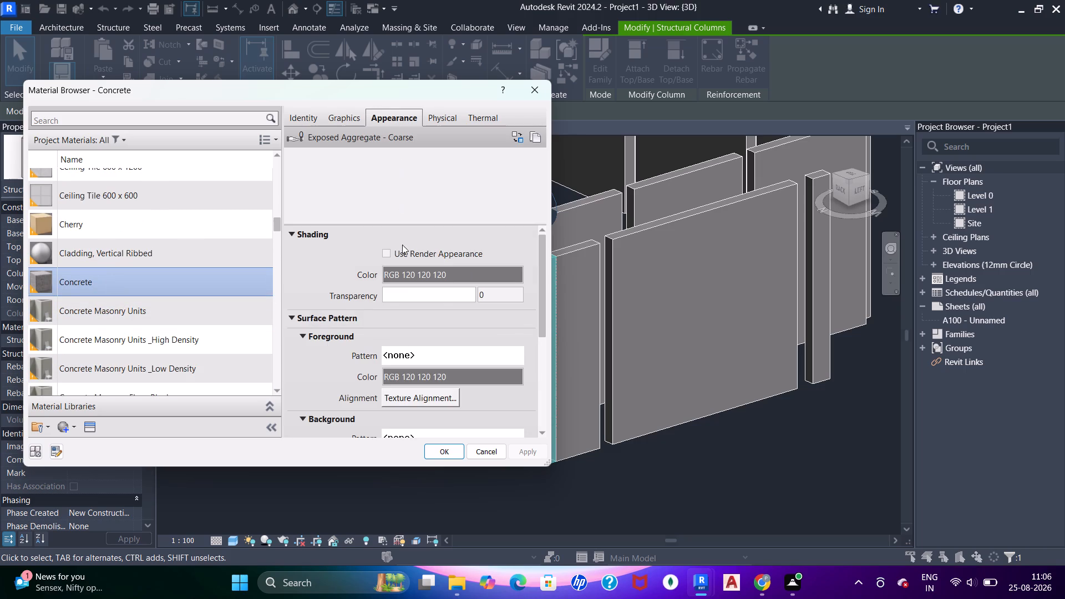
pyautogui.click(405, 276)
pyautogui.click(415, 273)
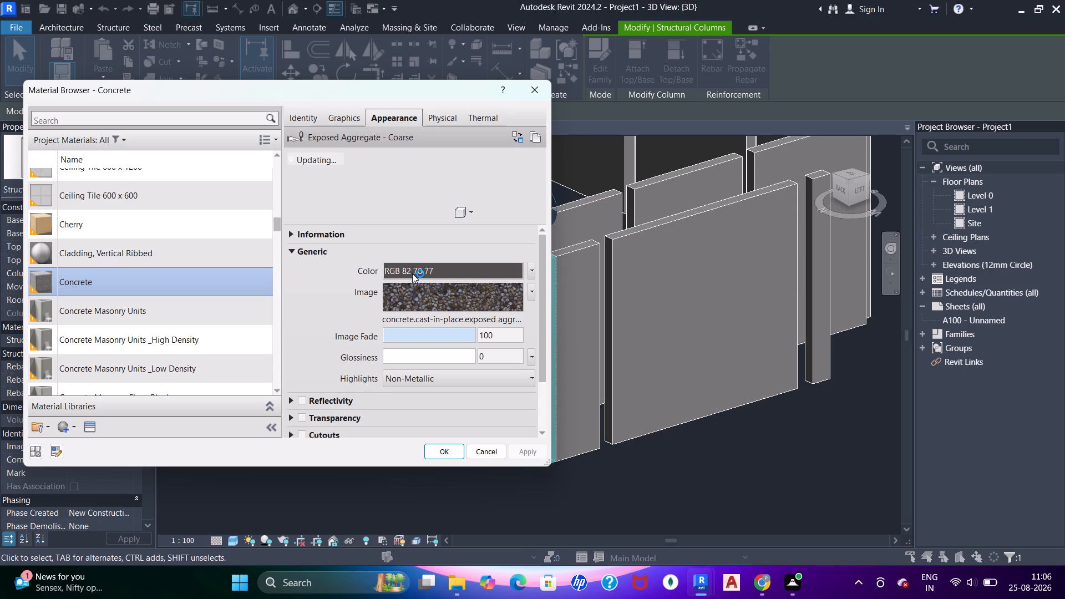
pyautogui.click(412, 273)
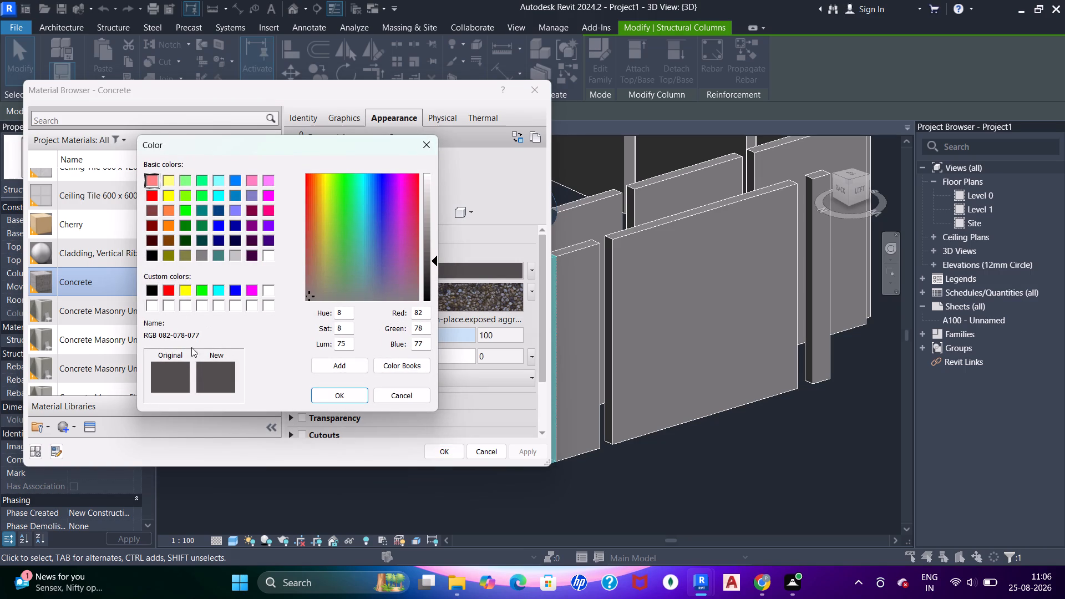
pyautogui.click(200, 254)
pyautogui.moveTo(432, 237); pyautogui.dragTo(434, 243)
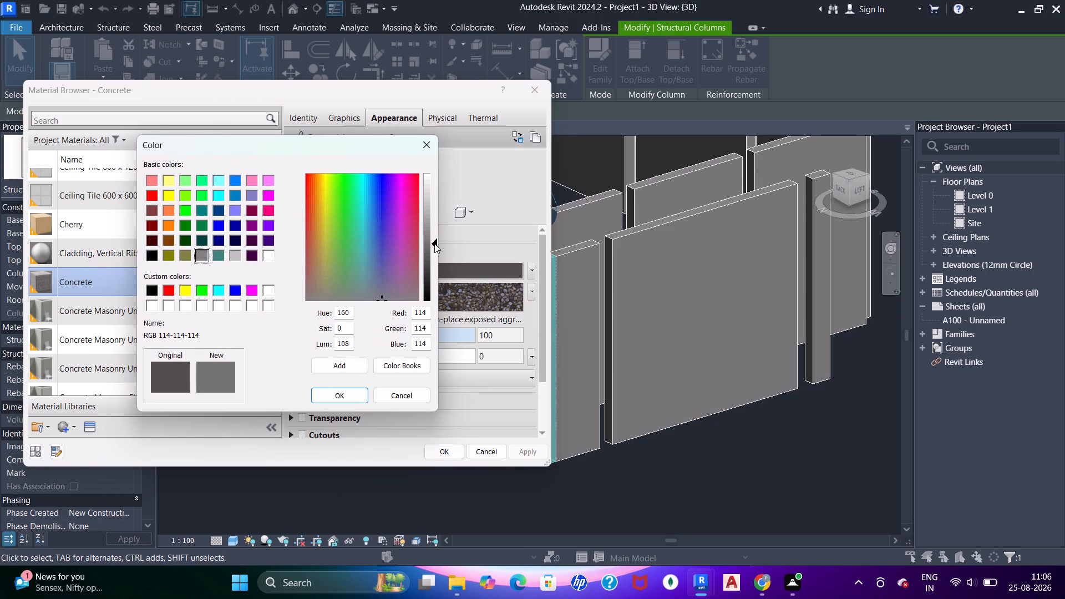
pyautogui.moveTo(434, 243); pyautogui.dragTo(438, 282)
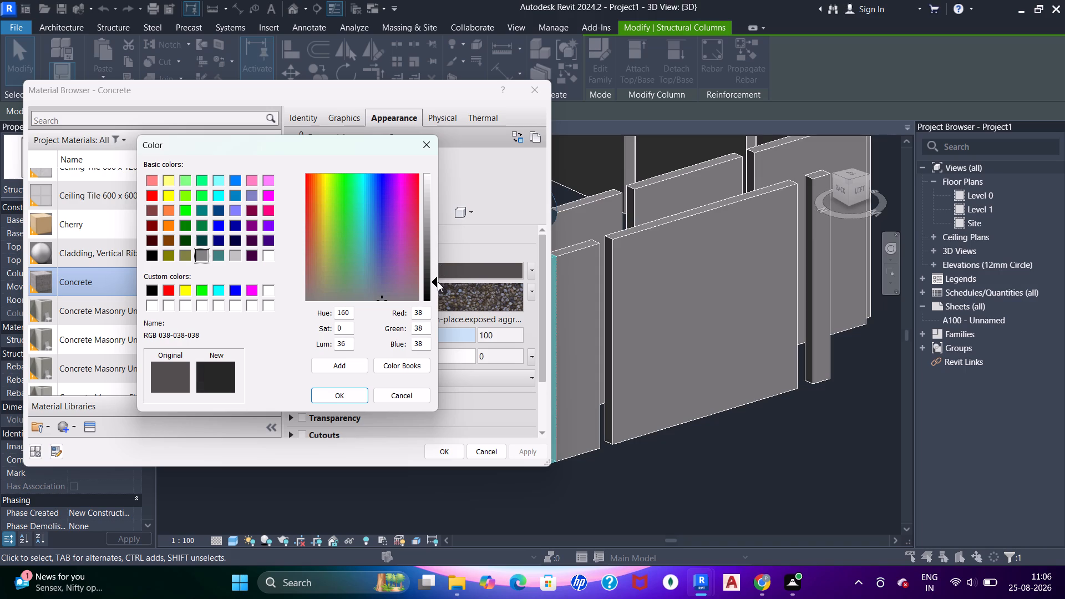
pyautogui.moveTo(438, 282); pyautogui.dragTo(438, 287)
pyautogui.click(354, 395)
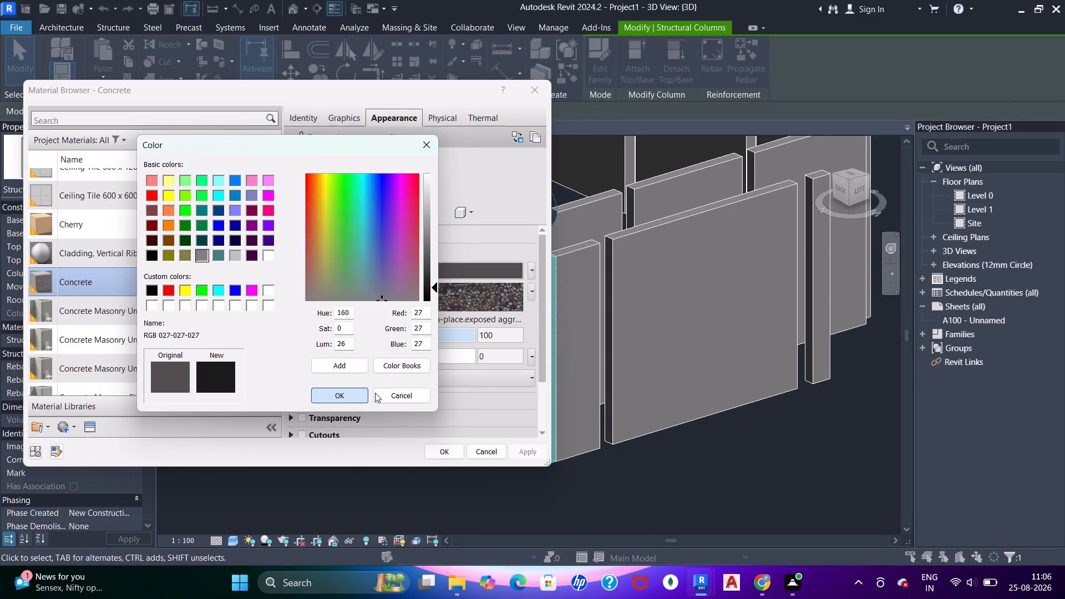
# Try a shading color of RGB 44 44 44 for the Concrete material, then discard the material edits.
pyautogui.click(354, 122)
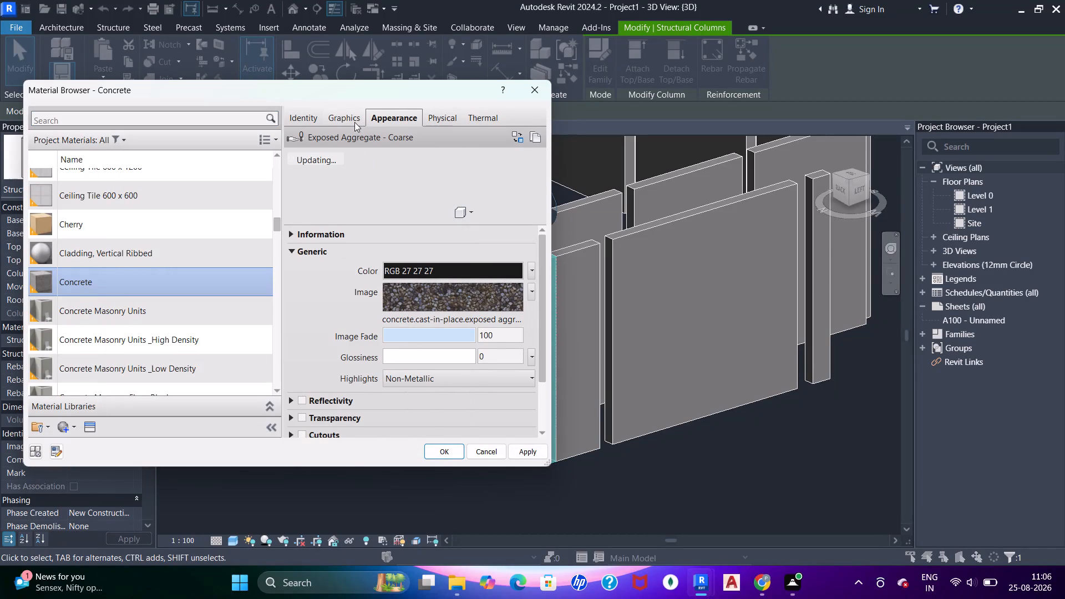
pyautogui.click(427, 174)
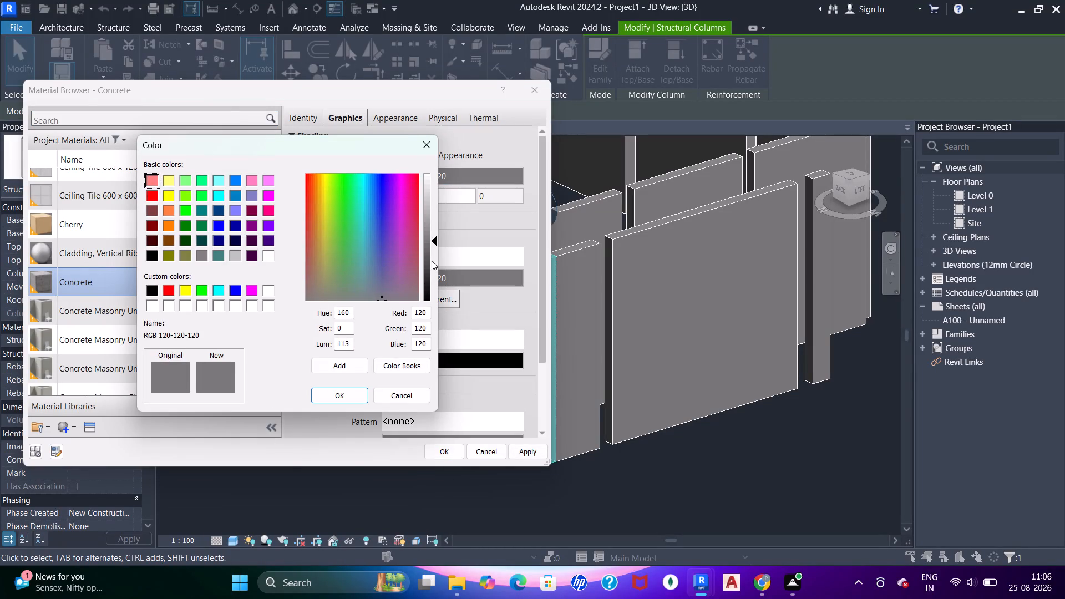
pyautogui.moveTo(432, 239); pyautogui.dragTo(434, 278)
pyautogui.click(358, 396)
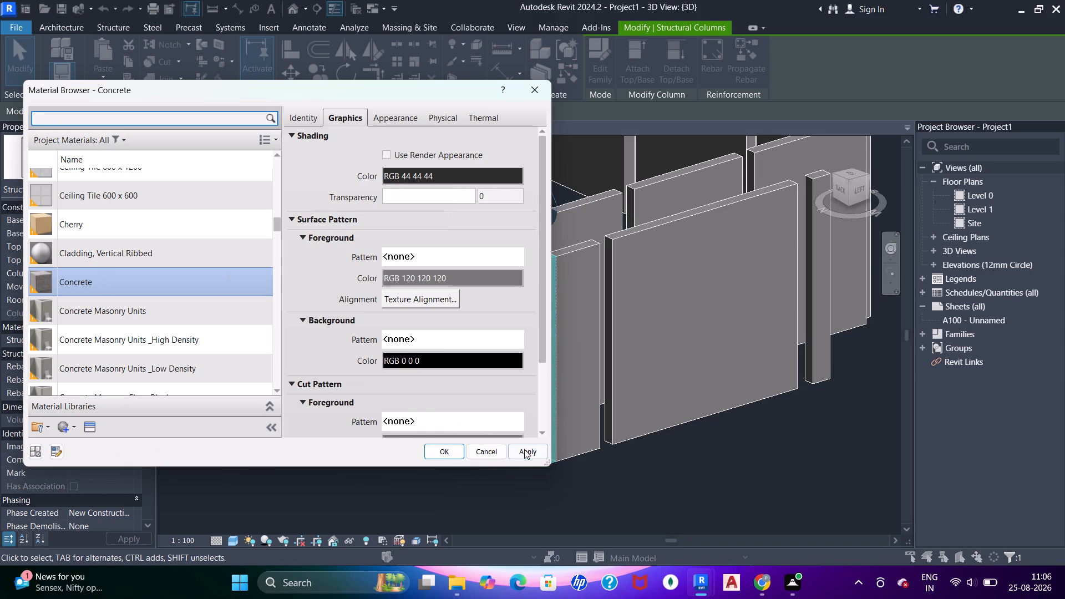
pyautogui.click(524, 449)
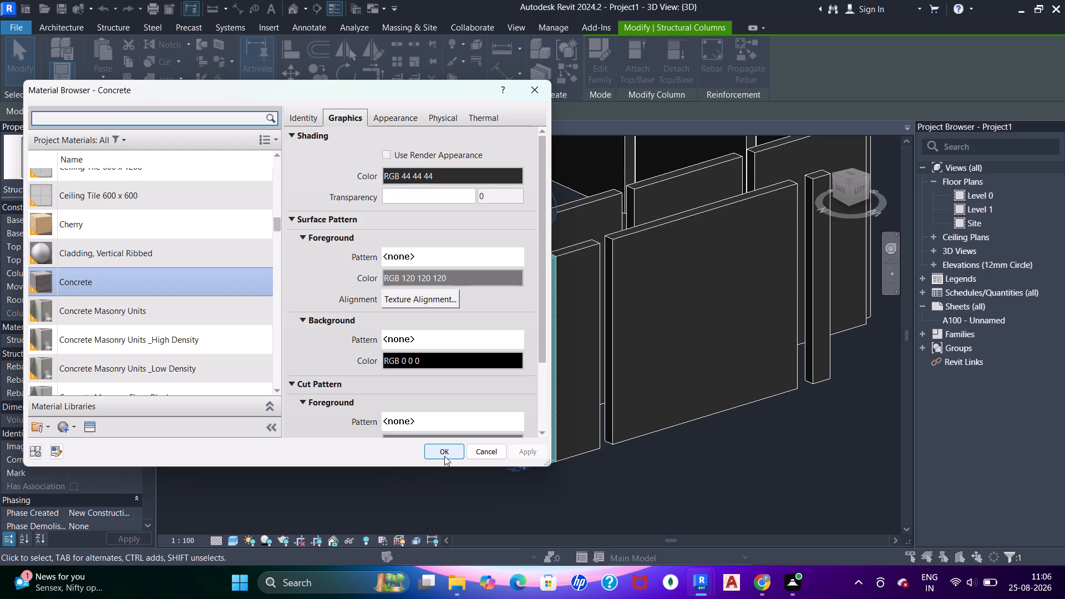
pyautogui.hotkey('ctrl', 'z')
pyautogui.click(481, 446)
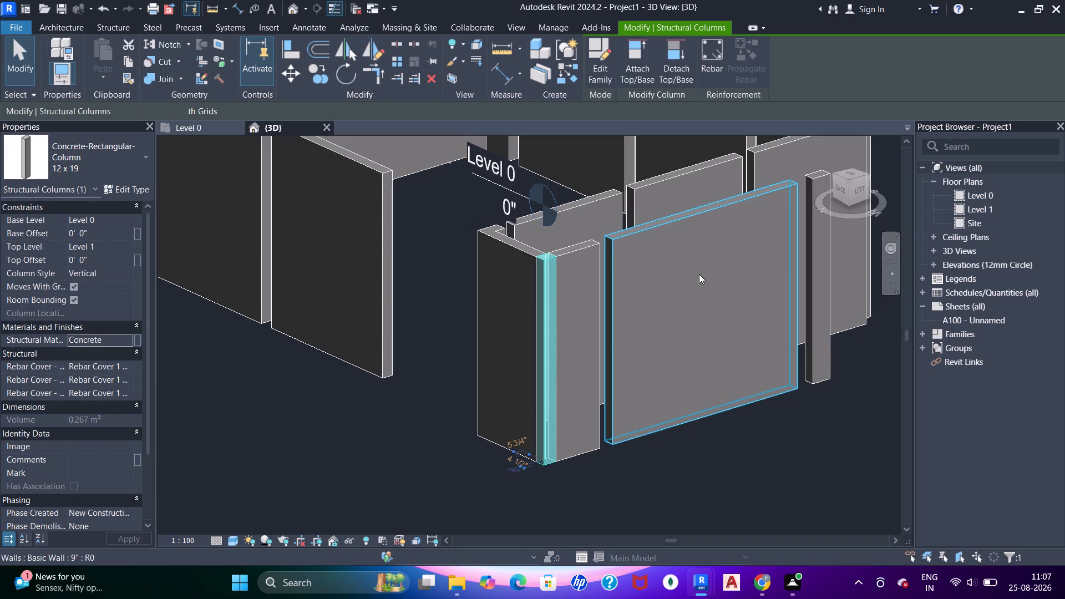
# Choose Concrete Masonry Units as the corner column's structural material and set its cut and surface foreground patterns to none.
pyautogui.click(131, 337)
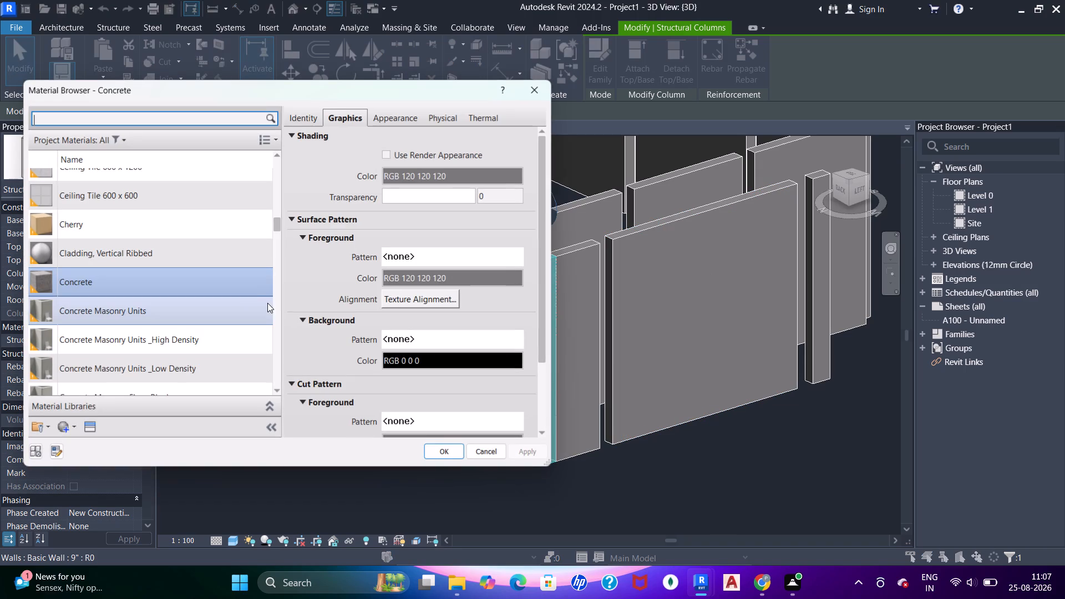
pyautogui.click(125, 310)
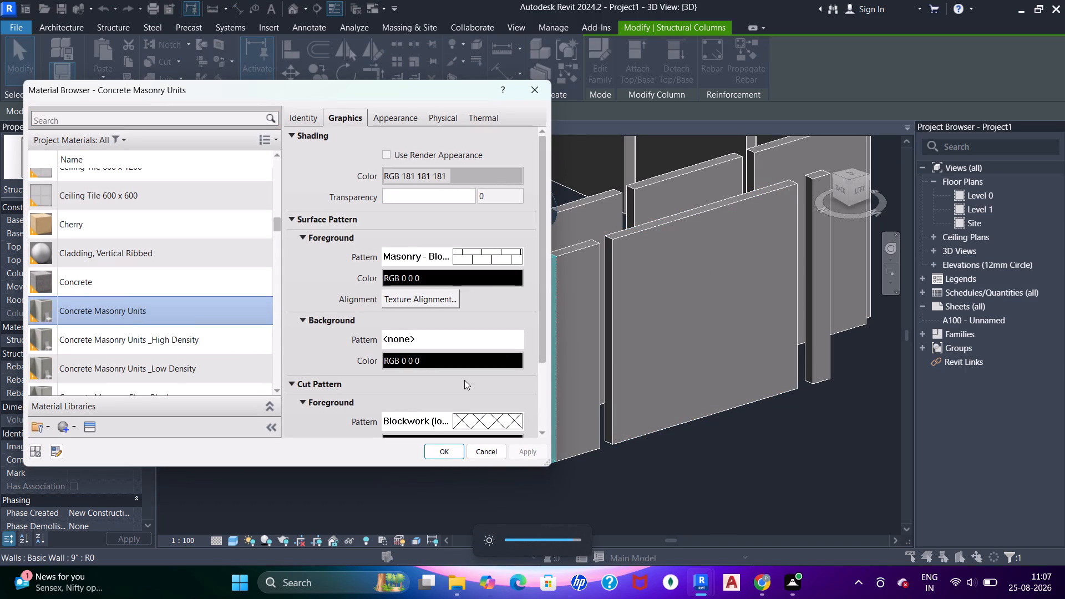
pyautogui.click(468, 420)
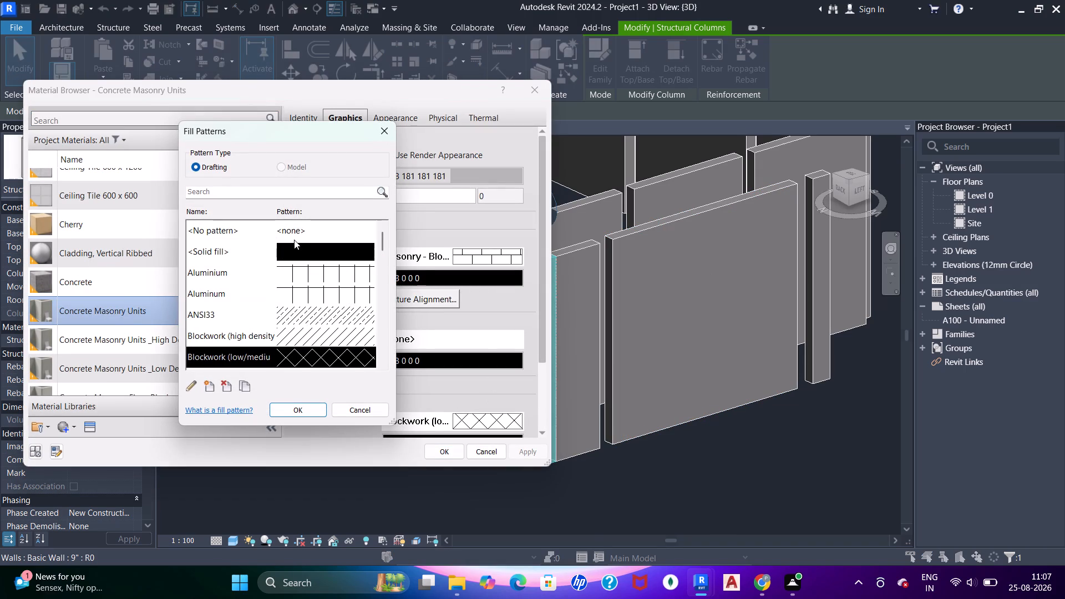
pyautogui.click(295, 237)
pyautogui.moveTo(306, 410); pyautogui.dragTo(318, 403)
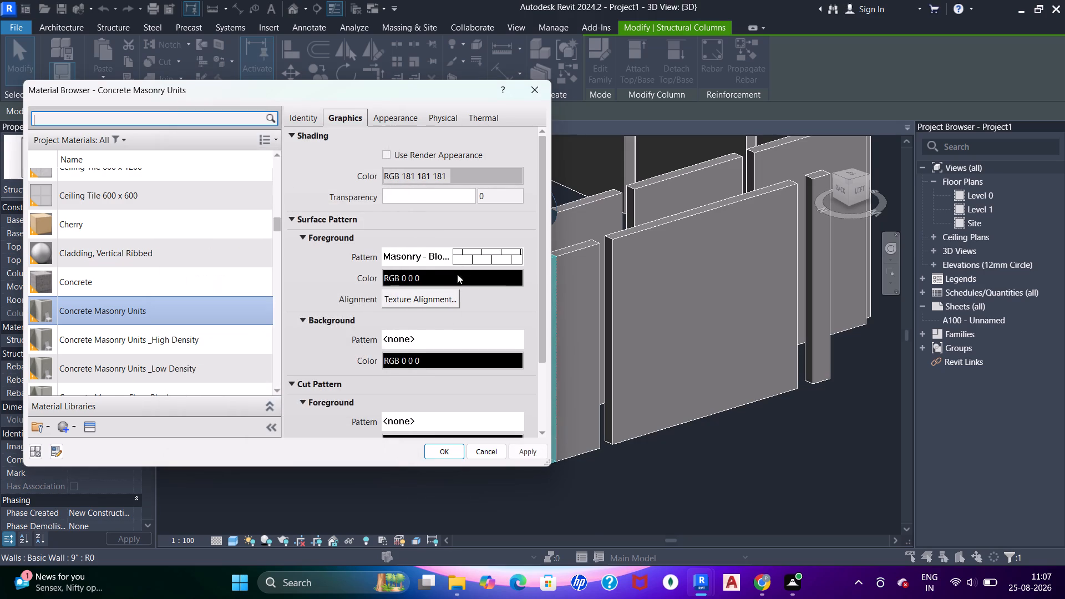
pyautogui.click(463, 258)
pyautogui.scroll(12, 269, 288)
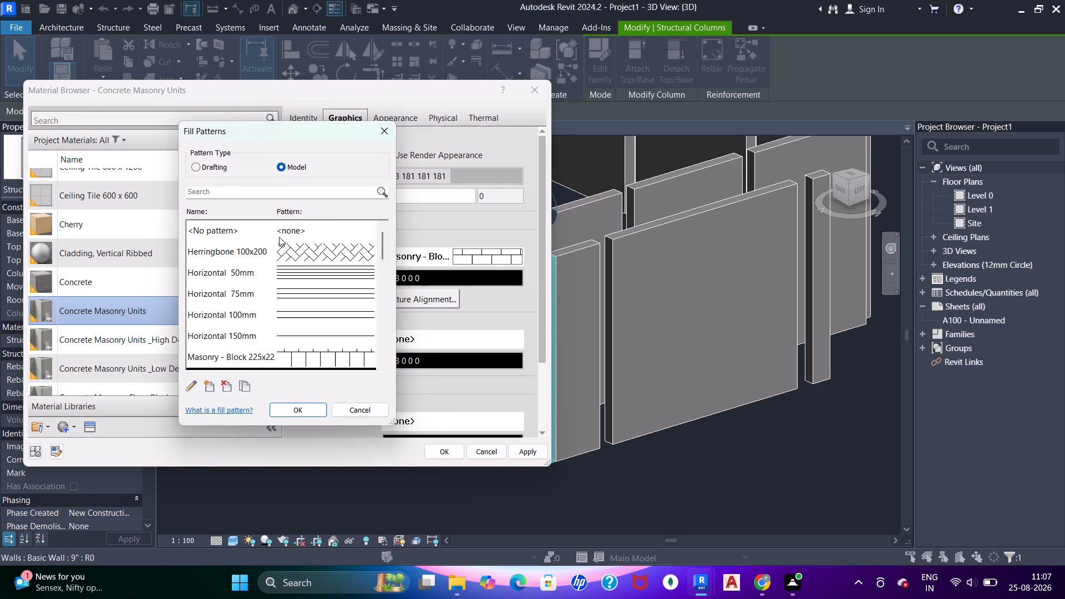
pyautogui.click(279, 237)
pyautogui.click(292, 410)
pyautogui.scroll(-3, 480, 319)
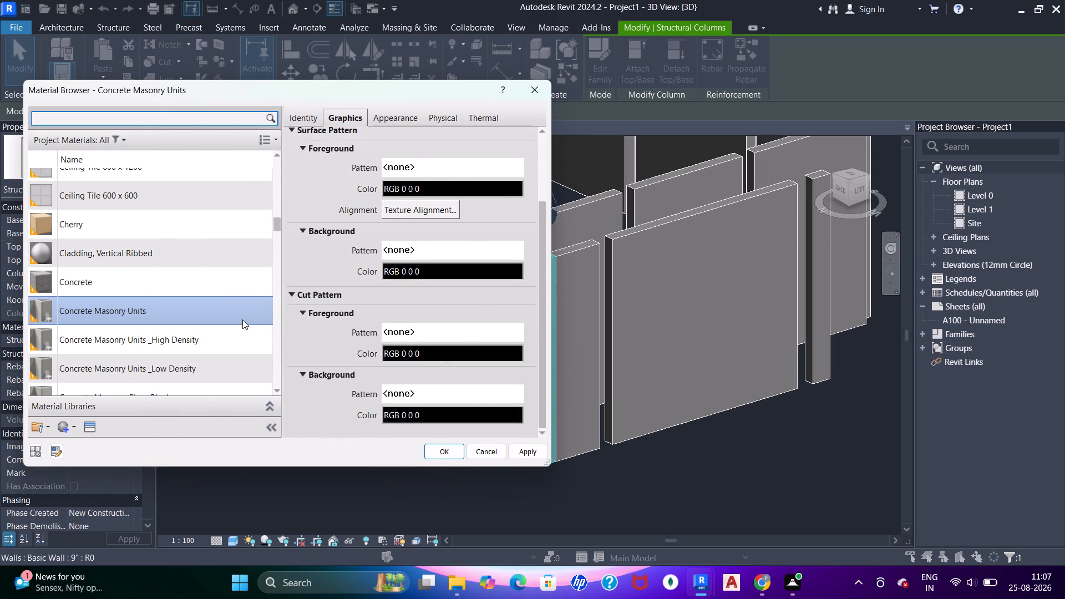
# Set the Concrete Masonry Units shading color to dark grey RGB 63 63 63 and apply the material to the column.
pyautogui.scroll(5, 395, 235)
pyautogui.click(421, 179)
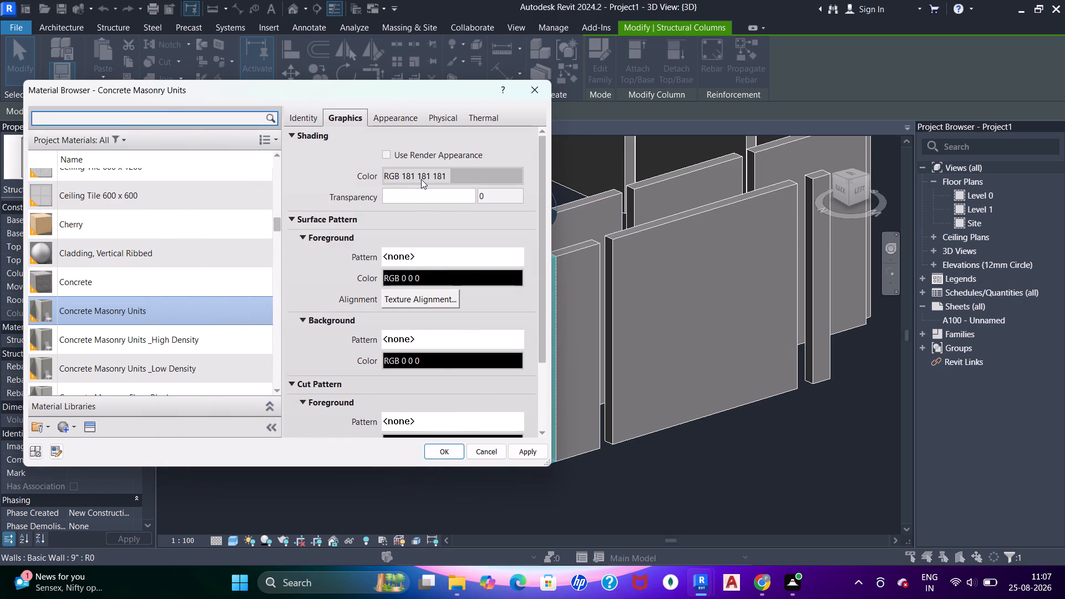
pyautogui.moveTo(435, 209); pyautogui.dragTo(430, 266)
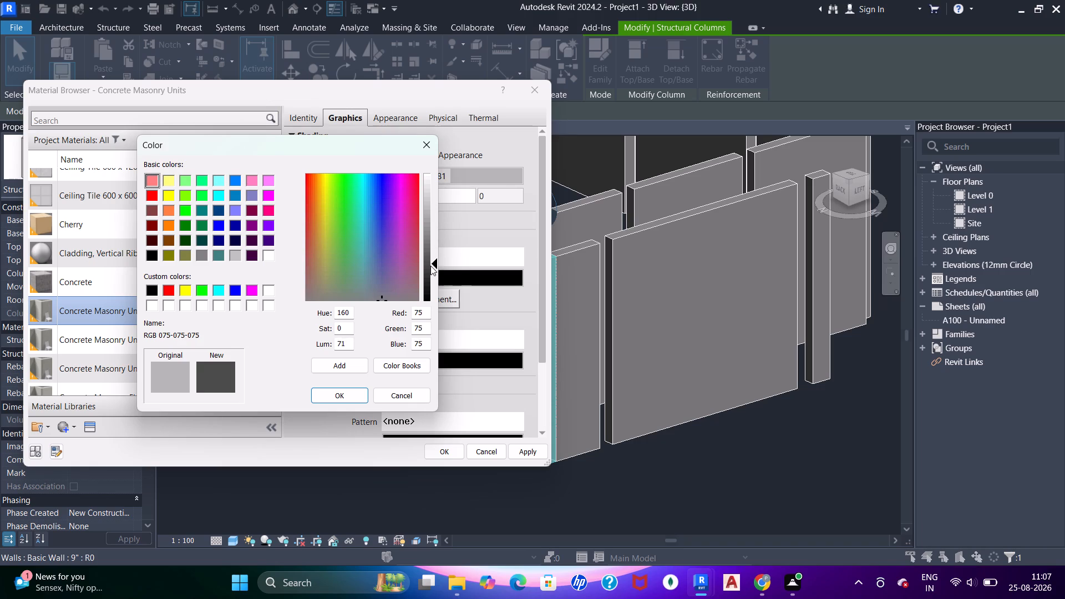
pyautogui.moveTo(430, 266); pyautogui.dragTo(430, 269)
pyautogui.click(357, 392)
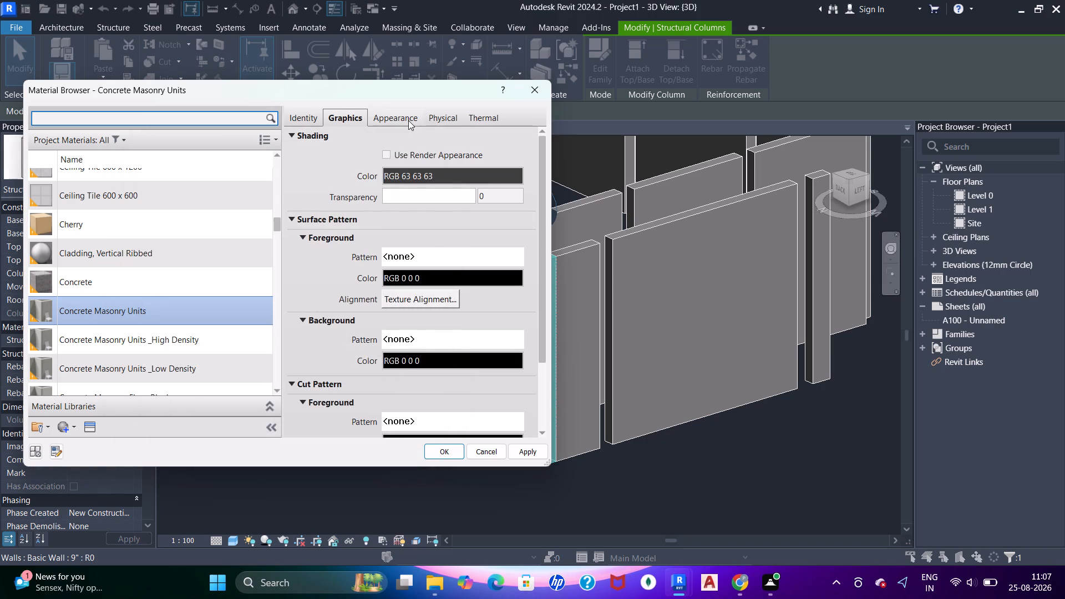
pyautogui.click(408, 120)
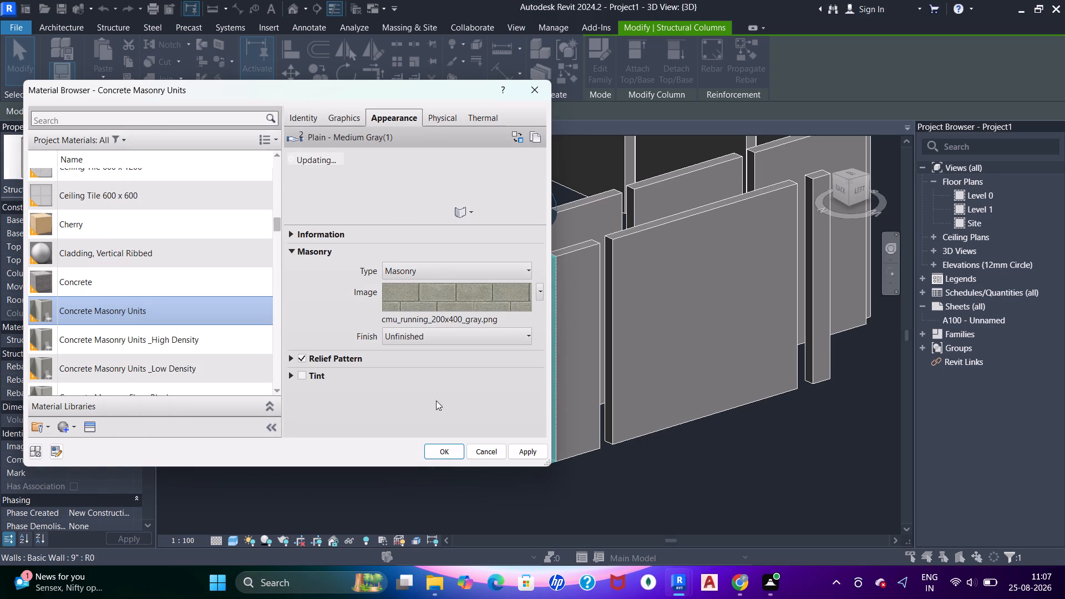
pyautogui.click(447, 449)
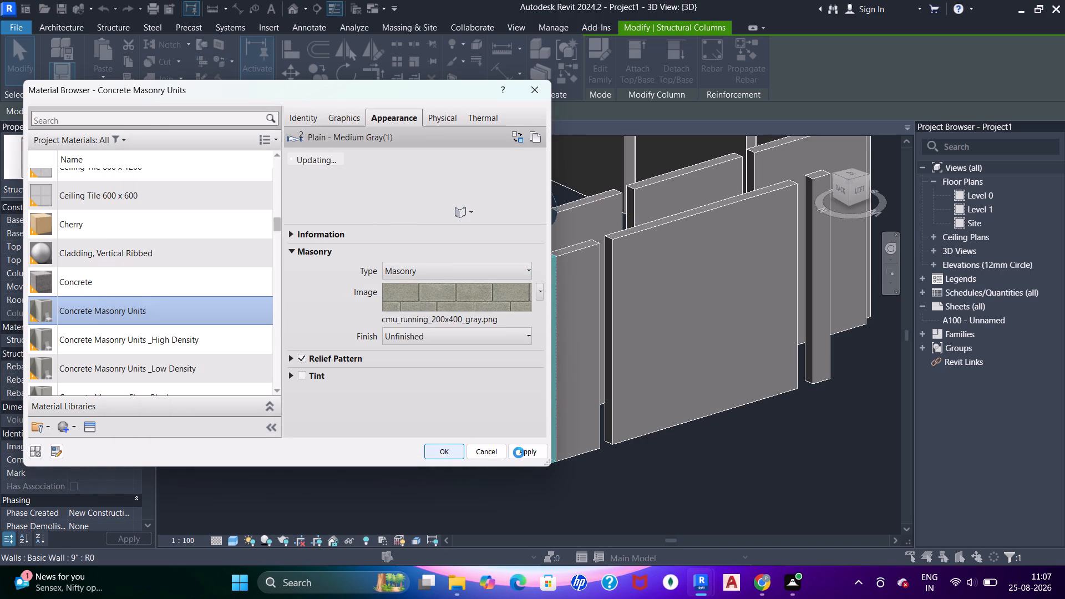
pyautogui.press('Escape')
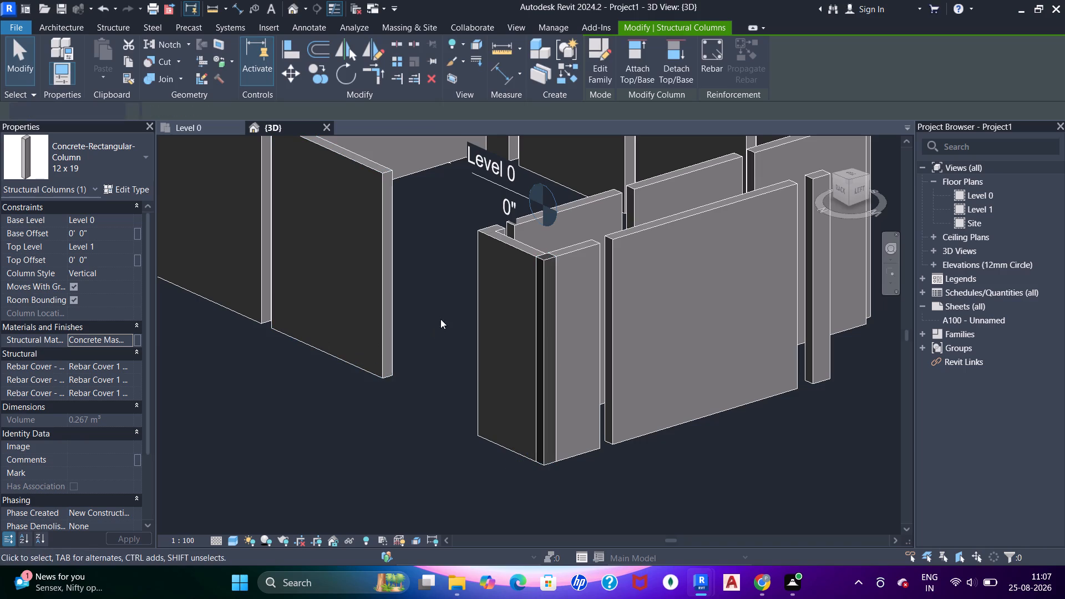
# In the Level 0 plan, copy the 12 x 19 corner column onto the red column mark on the outer wall beside the lift door.
pyautogui.scroll(-5, 526, 305)
pyautogui.keyDown('shift'); pyautogui.moveTo(541, 327); pyautogui.dragTo(465, 352, button='middle'); pyautogui.keyUp('shift')
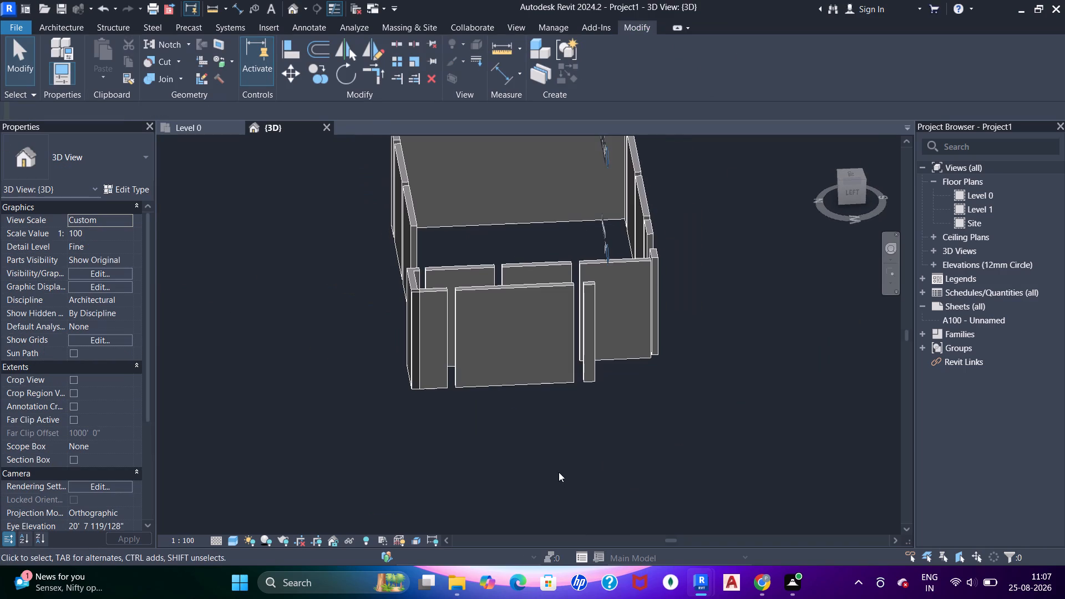
pyautogui.keyDown('shift'); pyautogui.moveTo(488, 424); pyautogui.dragTo(471, 363, button='middle'); pyautogui.keyUp('shift')
pyautogui.scroll(1, 476, 281)
pyautogui.keyDown('shift'); pyautogui.moveTo(476, 281); pyautogui.dragTo(449, 400, button='middle'); pyautogui.keyUp('shift')
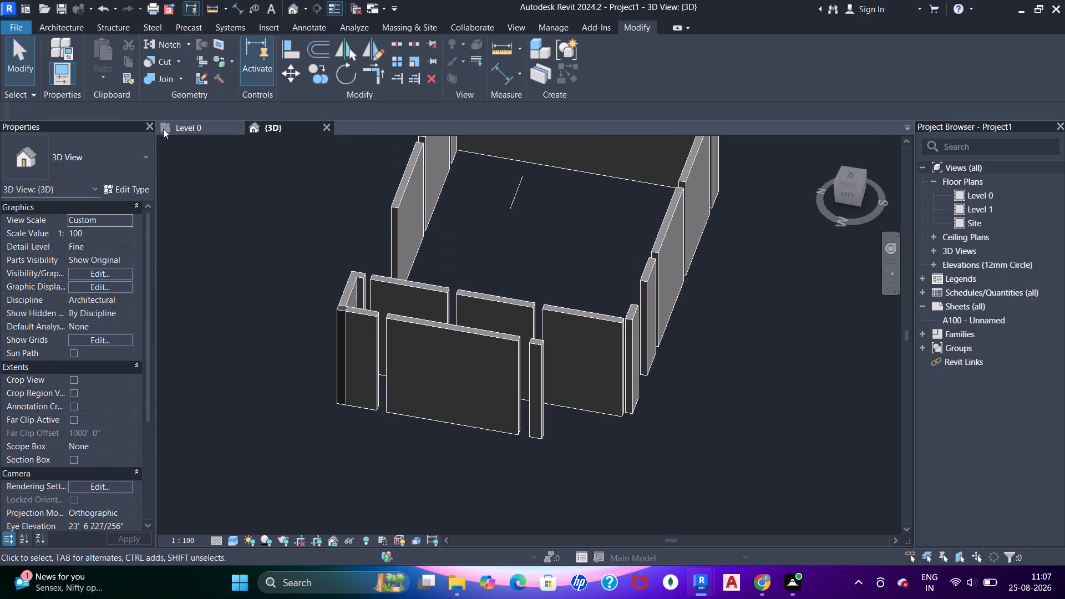
pyautogui.click(169, 124)
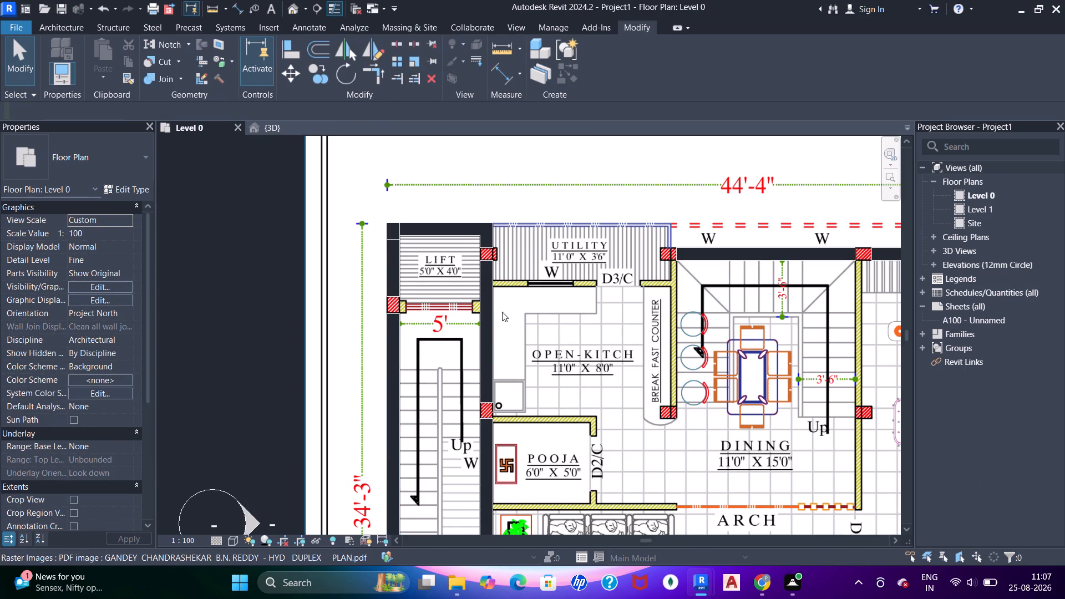
pyautogui.moveTo(486, 336); pyautogui.dragTo(454, 238, button='middle')
pyautogui.scroll(5, 351, 192)
pyautogui.moveTo(357, 192); pyautogui.dragTo(378, 381, button='middle')
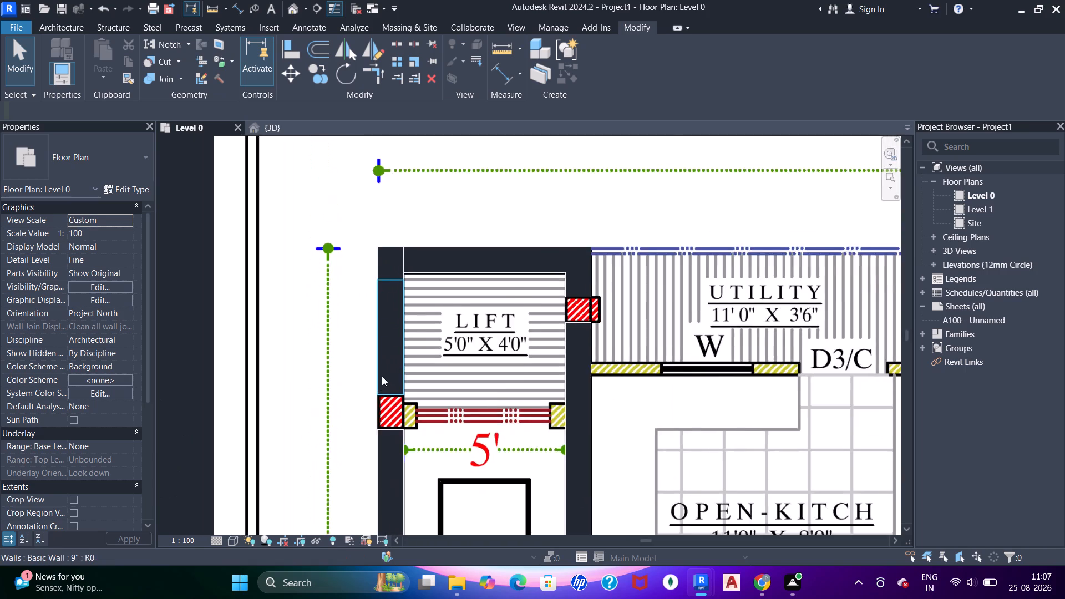
pyautogui.scroll(4, 382, 376)
pyautogui.moveTo(383, 379); pyautogui.dragTo(383, 371, button='middle')
pyautogui.click(415, 187)
pyautogui.press('Escape')
pyautogui.click(412, 200)
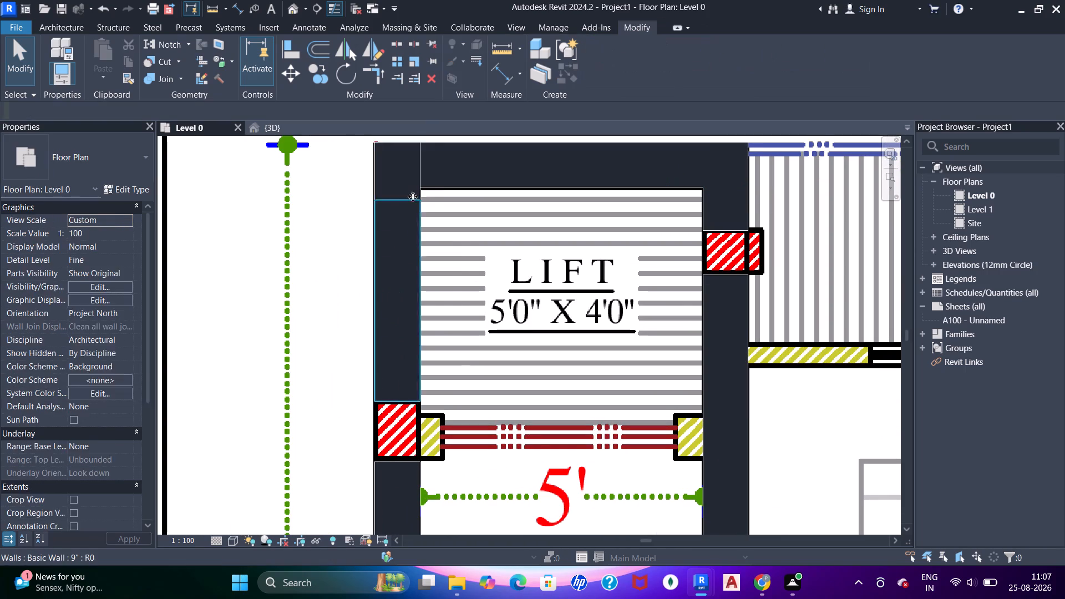
pyautogui.press('Escape')
pyautogui.click(395, 192)
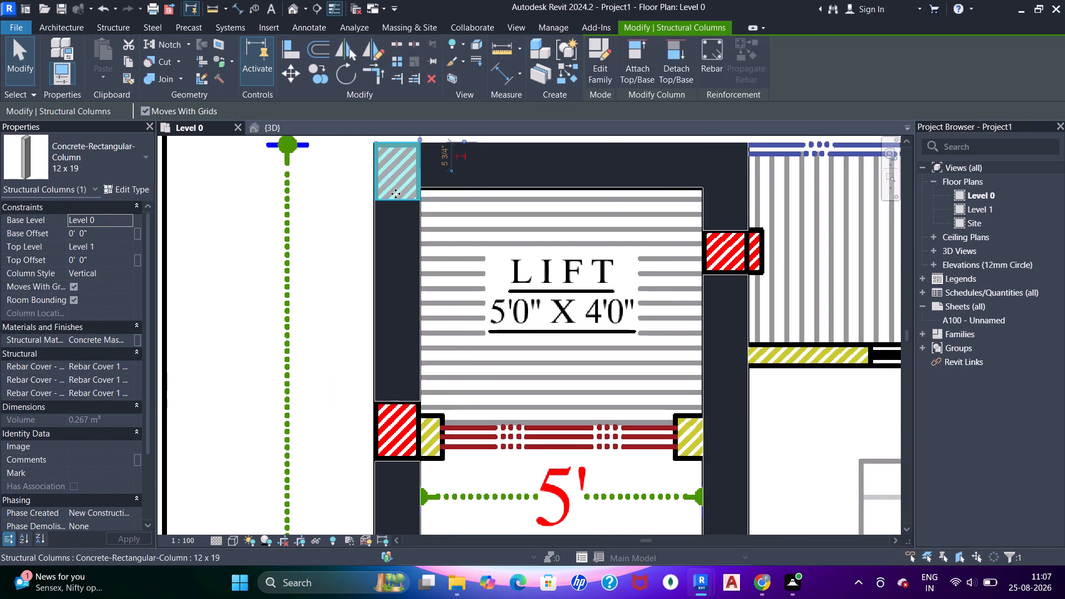
pyautogui.write('co')
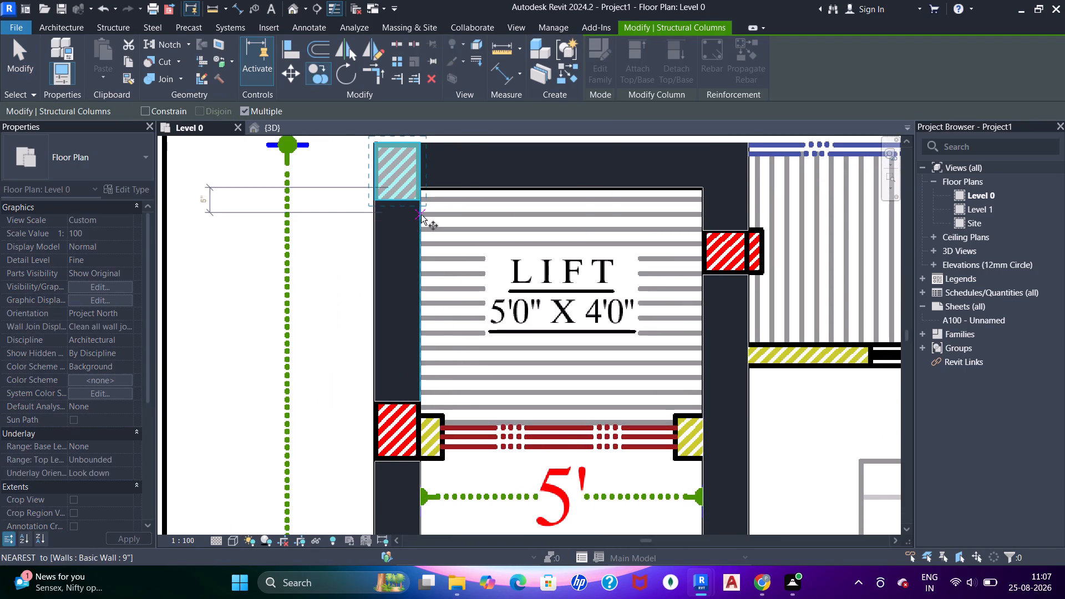
pyautogui.click(417, 197)
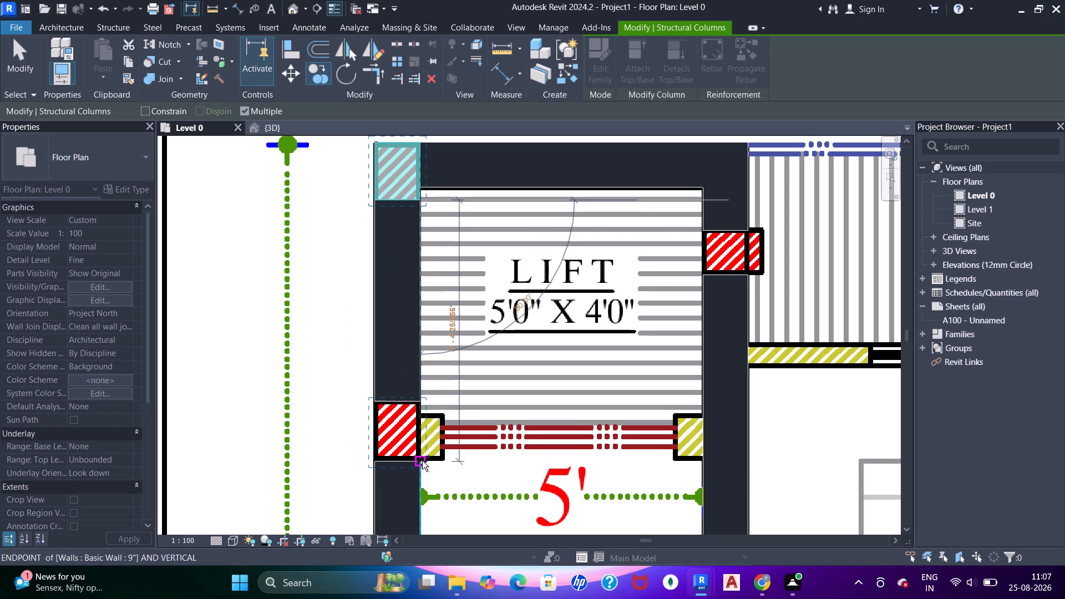
pyautogui.click(422, 460)
pyautogui.press('Escape')
pyautogui.press('Escape')
pyautogui.press('Escape')
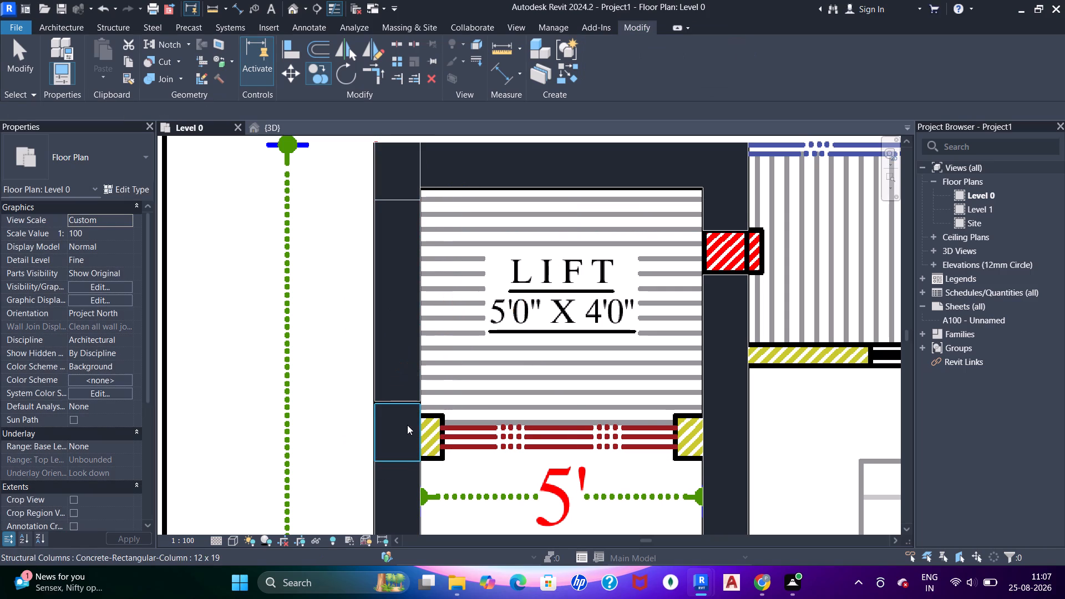
# Align the end of the 9" lift wall with the upper edge of the copied column.
pyautogui.scroll(5, 408, 421)
pyautogui.press('a')
pyautogui.press('a')
pyautogui.press('a')
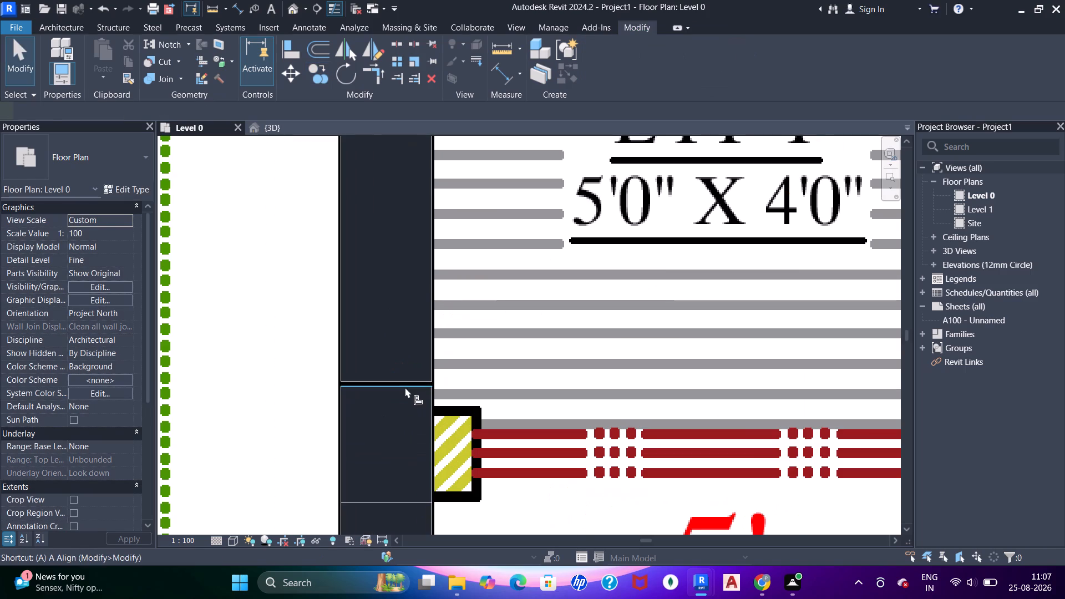
pyautogui.click(405, 387)
pyautogui.press('Escape')
pyautogui.press('a')
pyautogui.press('a')
pyautogui.click(403, 389)
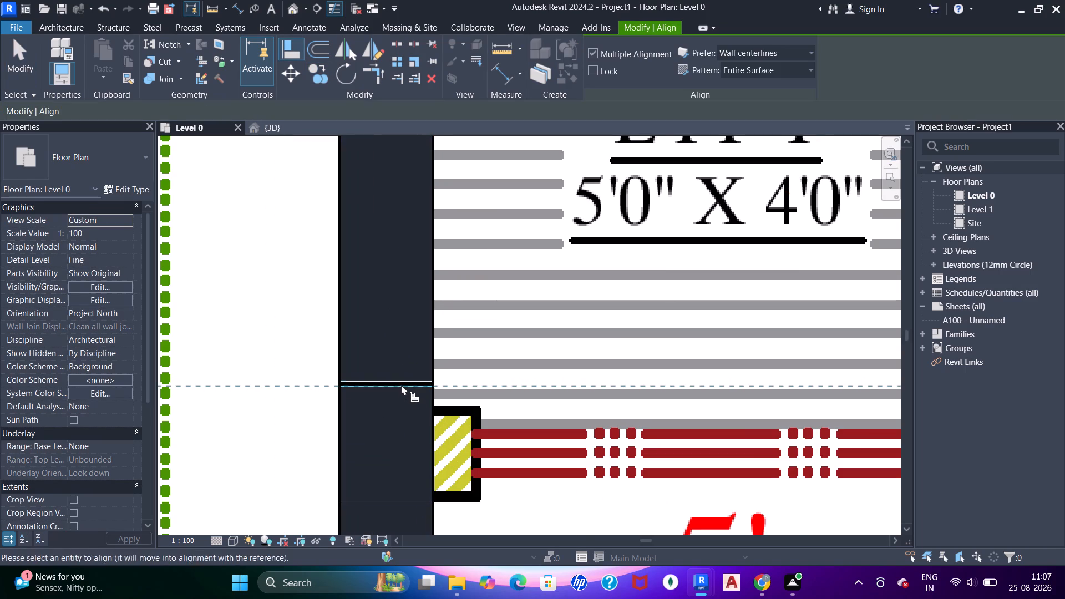
pyautogui.click(401, 384)
pyautogui.press('Escape')
pyautogui.press('Escape')
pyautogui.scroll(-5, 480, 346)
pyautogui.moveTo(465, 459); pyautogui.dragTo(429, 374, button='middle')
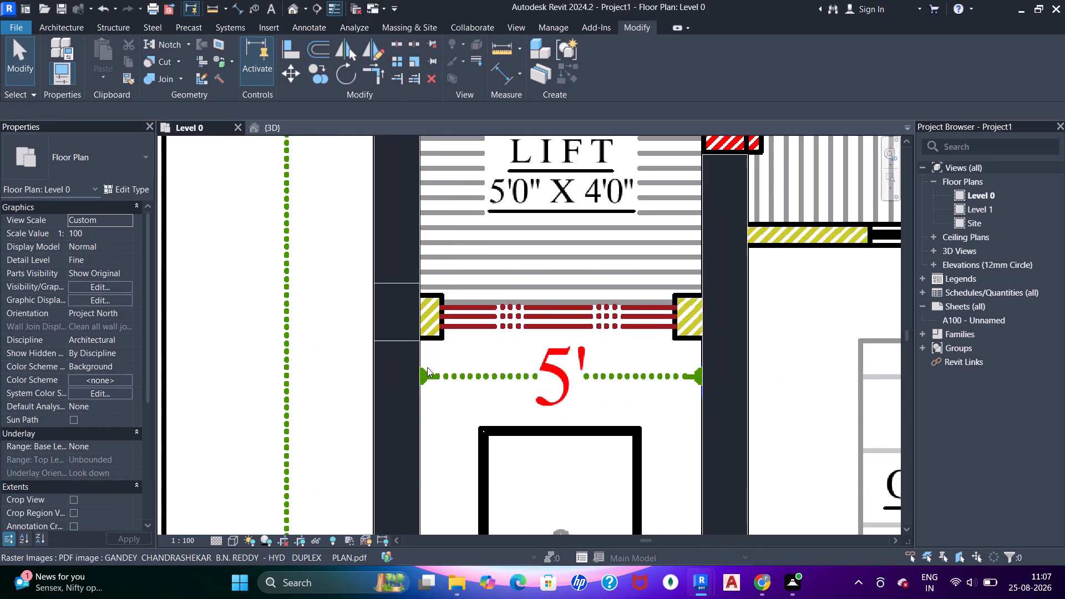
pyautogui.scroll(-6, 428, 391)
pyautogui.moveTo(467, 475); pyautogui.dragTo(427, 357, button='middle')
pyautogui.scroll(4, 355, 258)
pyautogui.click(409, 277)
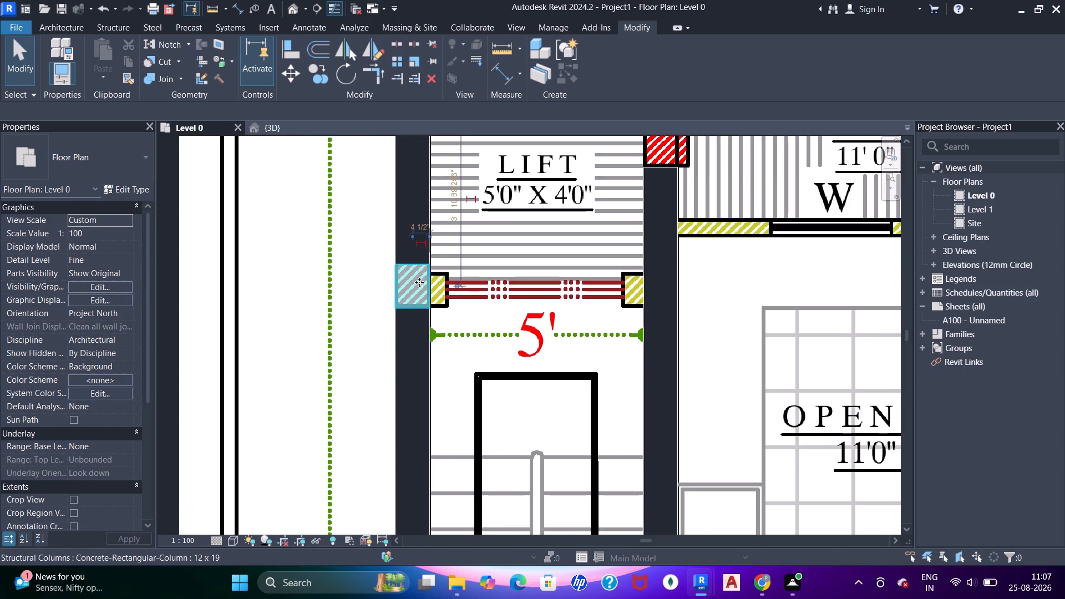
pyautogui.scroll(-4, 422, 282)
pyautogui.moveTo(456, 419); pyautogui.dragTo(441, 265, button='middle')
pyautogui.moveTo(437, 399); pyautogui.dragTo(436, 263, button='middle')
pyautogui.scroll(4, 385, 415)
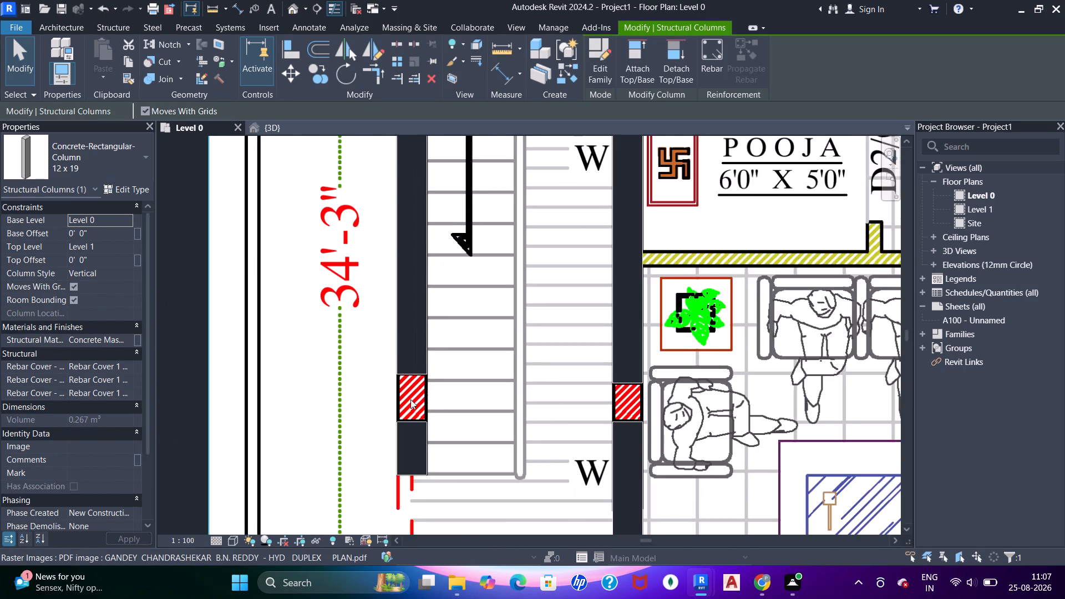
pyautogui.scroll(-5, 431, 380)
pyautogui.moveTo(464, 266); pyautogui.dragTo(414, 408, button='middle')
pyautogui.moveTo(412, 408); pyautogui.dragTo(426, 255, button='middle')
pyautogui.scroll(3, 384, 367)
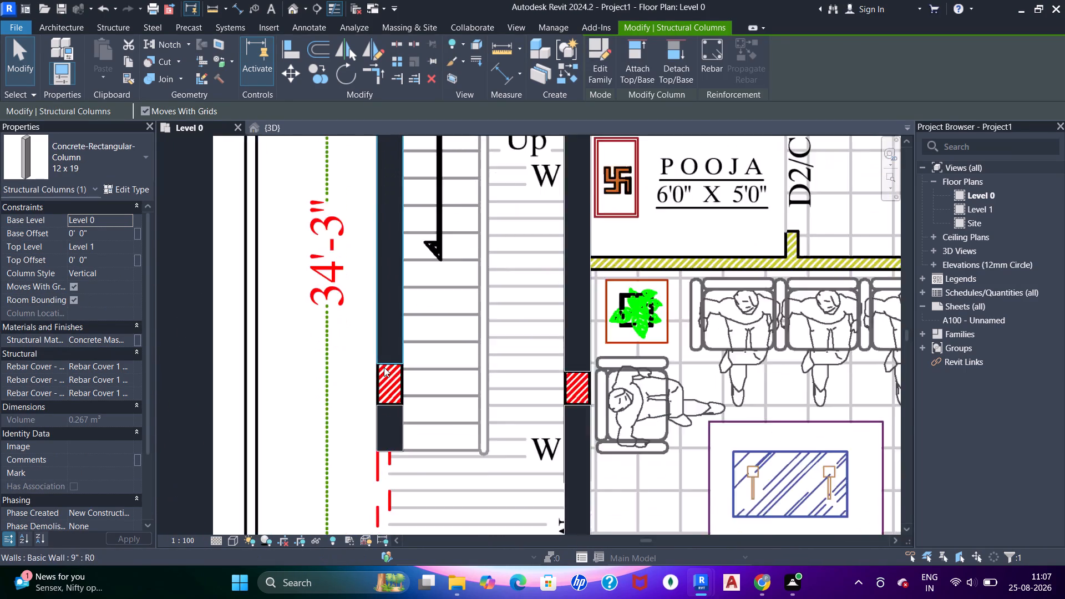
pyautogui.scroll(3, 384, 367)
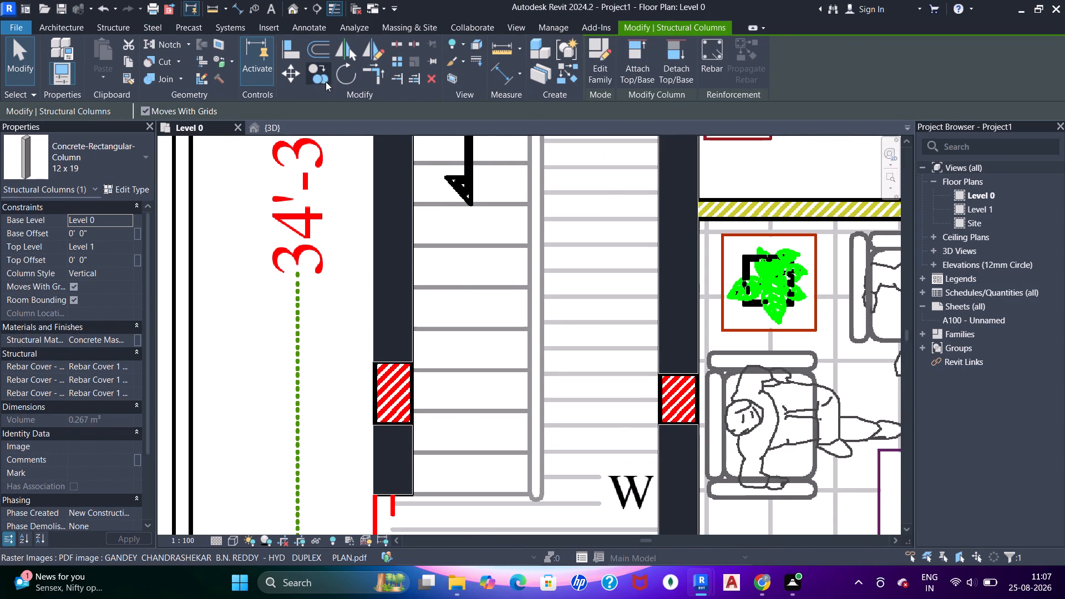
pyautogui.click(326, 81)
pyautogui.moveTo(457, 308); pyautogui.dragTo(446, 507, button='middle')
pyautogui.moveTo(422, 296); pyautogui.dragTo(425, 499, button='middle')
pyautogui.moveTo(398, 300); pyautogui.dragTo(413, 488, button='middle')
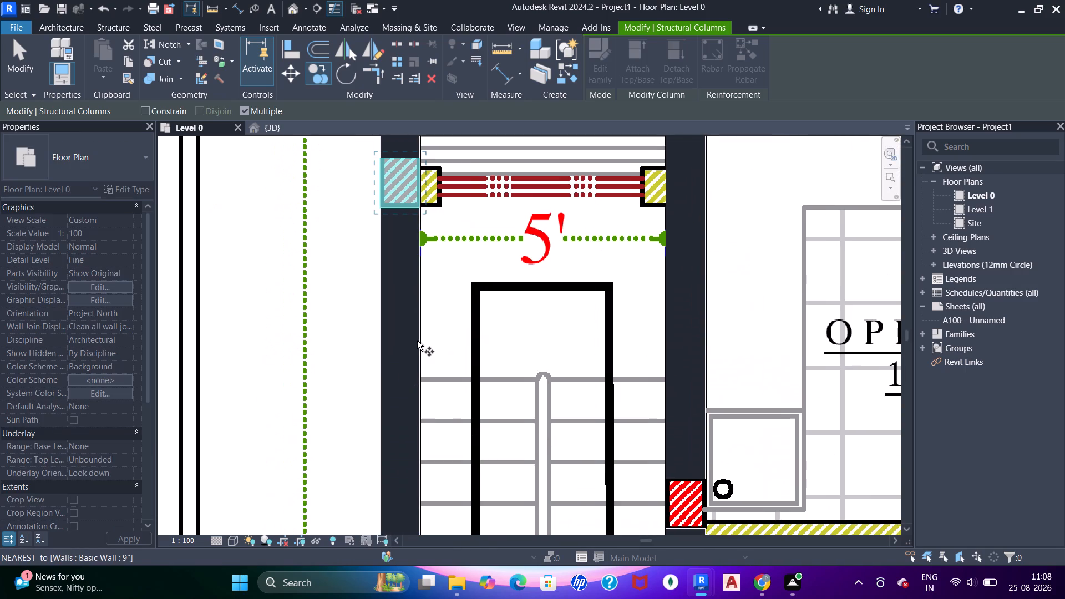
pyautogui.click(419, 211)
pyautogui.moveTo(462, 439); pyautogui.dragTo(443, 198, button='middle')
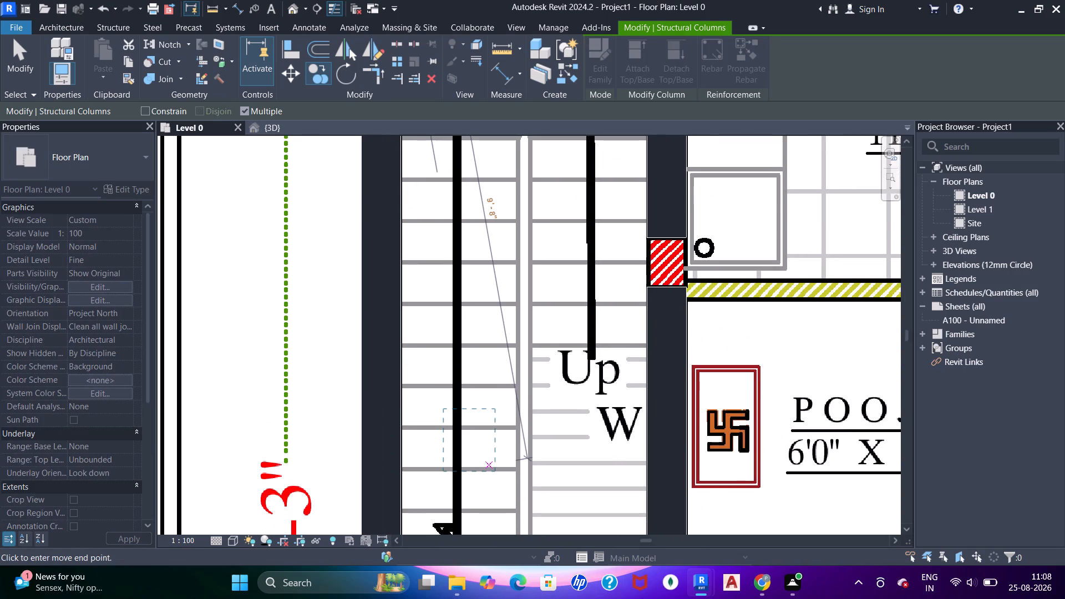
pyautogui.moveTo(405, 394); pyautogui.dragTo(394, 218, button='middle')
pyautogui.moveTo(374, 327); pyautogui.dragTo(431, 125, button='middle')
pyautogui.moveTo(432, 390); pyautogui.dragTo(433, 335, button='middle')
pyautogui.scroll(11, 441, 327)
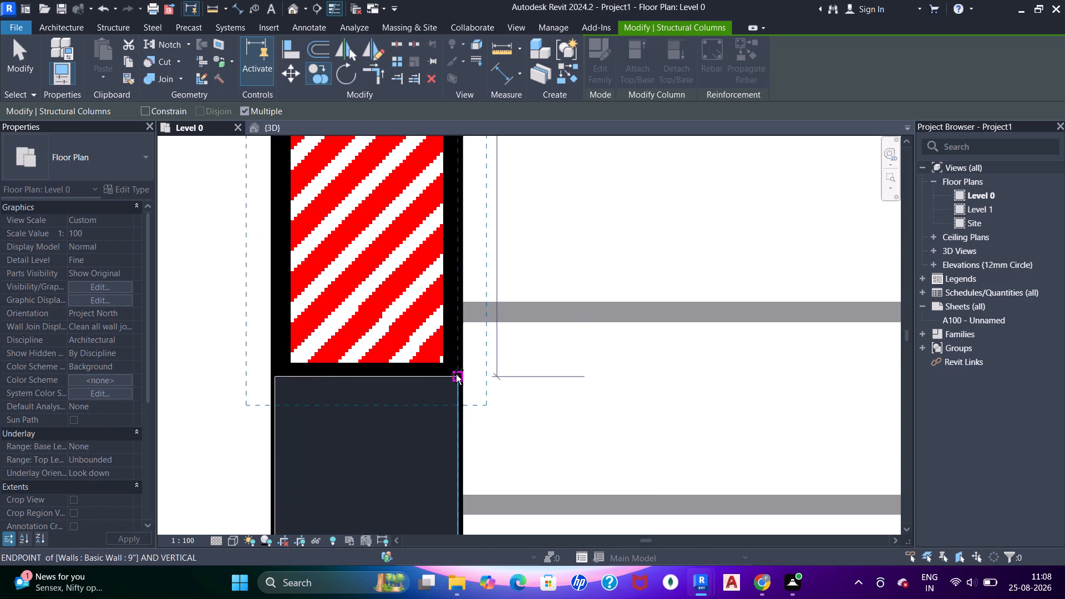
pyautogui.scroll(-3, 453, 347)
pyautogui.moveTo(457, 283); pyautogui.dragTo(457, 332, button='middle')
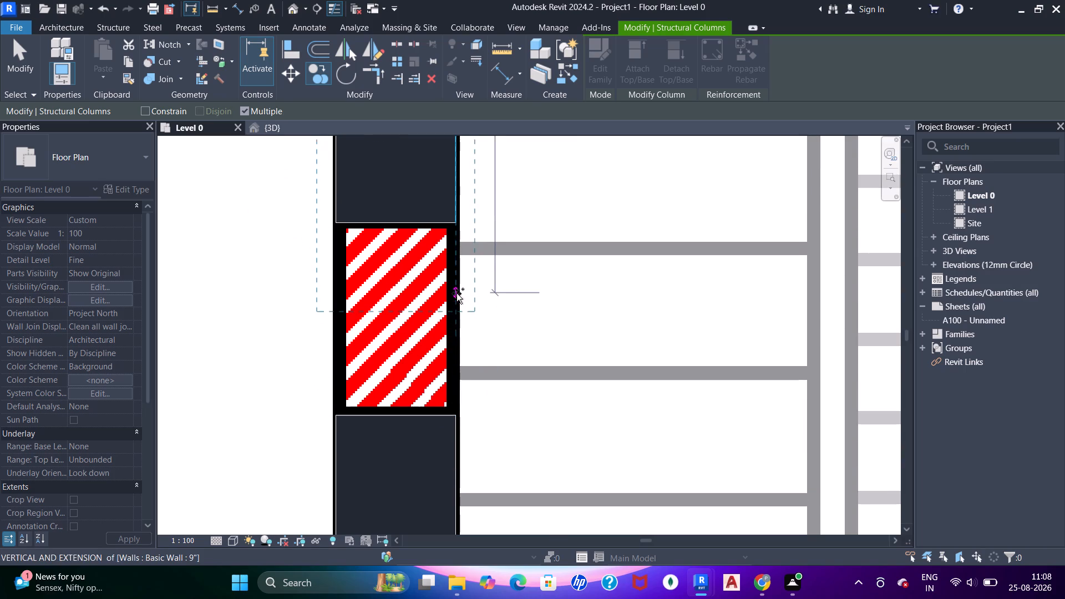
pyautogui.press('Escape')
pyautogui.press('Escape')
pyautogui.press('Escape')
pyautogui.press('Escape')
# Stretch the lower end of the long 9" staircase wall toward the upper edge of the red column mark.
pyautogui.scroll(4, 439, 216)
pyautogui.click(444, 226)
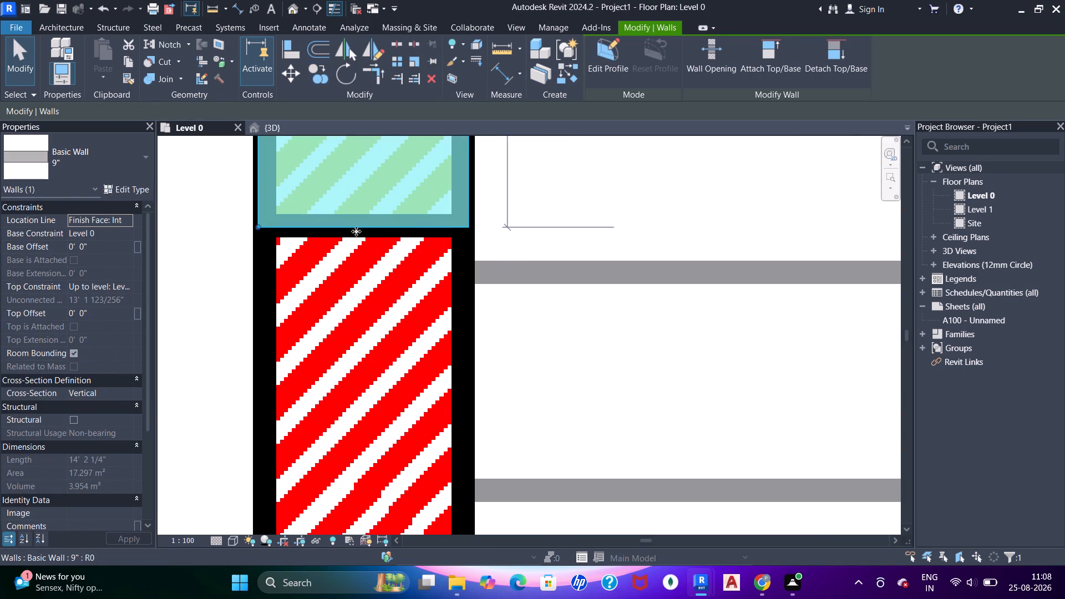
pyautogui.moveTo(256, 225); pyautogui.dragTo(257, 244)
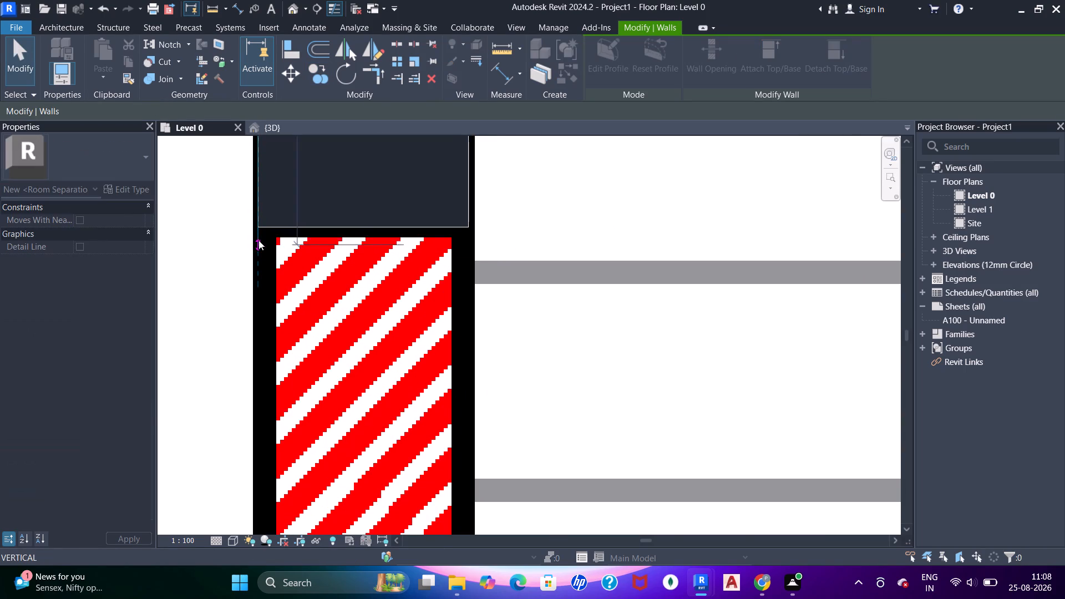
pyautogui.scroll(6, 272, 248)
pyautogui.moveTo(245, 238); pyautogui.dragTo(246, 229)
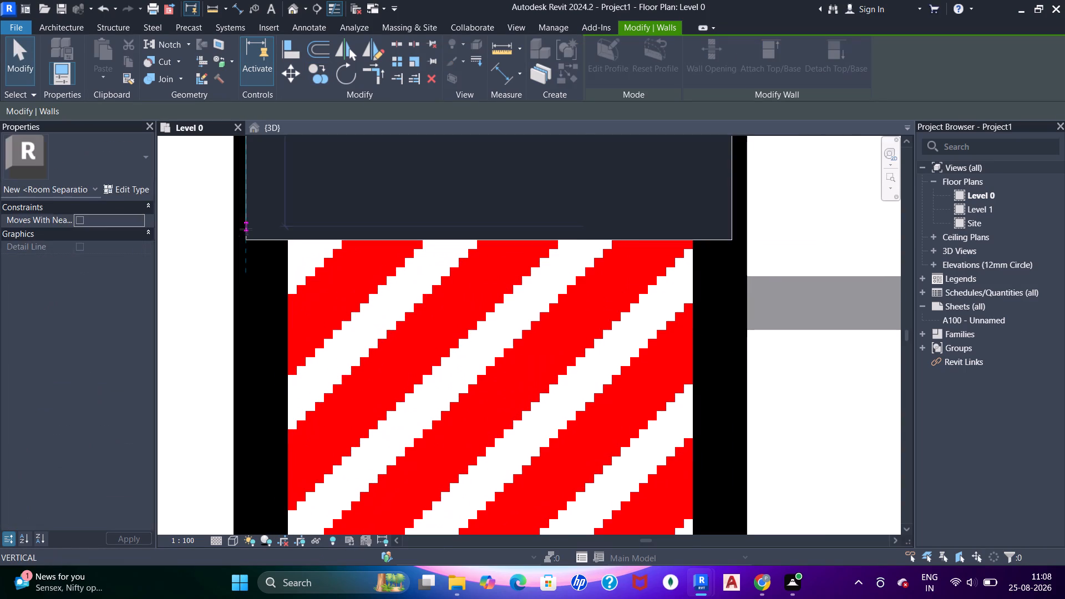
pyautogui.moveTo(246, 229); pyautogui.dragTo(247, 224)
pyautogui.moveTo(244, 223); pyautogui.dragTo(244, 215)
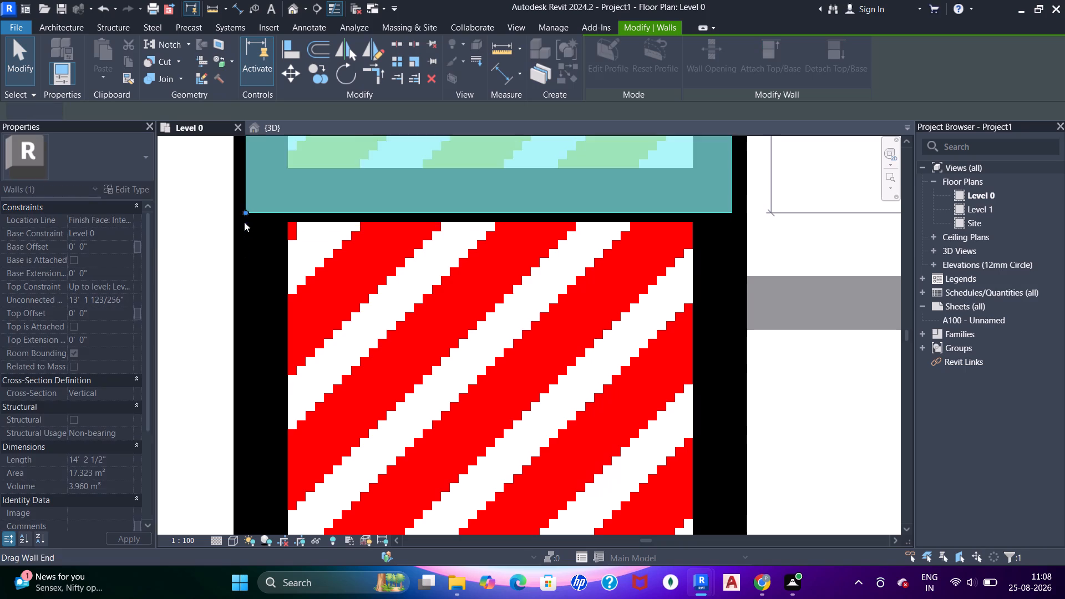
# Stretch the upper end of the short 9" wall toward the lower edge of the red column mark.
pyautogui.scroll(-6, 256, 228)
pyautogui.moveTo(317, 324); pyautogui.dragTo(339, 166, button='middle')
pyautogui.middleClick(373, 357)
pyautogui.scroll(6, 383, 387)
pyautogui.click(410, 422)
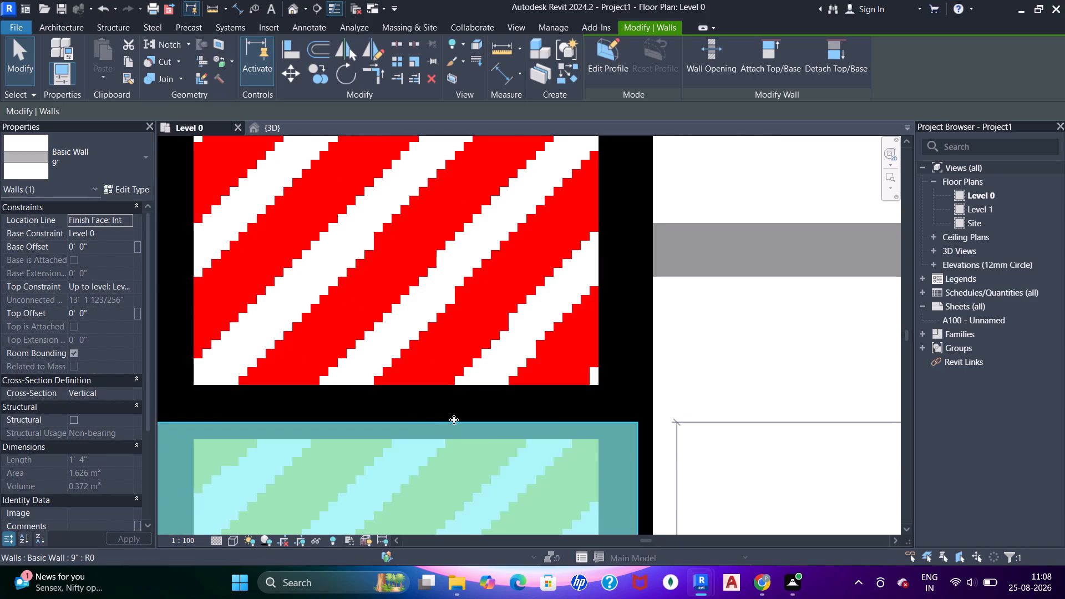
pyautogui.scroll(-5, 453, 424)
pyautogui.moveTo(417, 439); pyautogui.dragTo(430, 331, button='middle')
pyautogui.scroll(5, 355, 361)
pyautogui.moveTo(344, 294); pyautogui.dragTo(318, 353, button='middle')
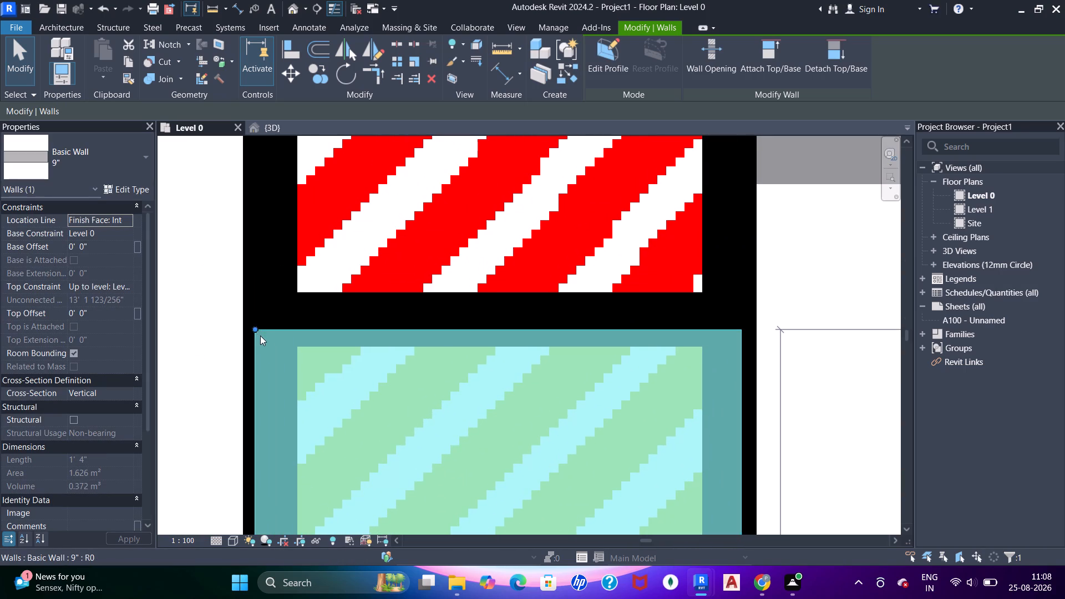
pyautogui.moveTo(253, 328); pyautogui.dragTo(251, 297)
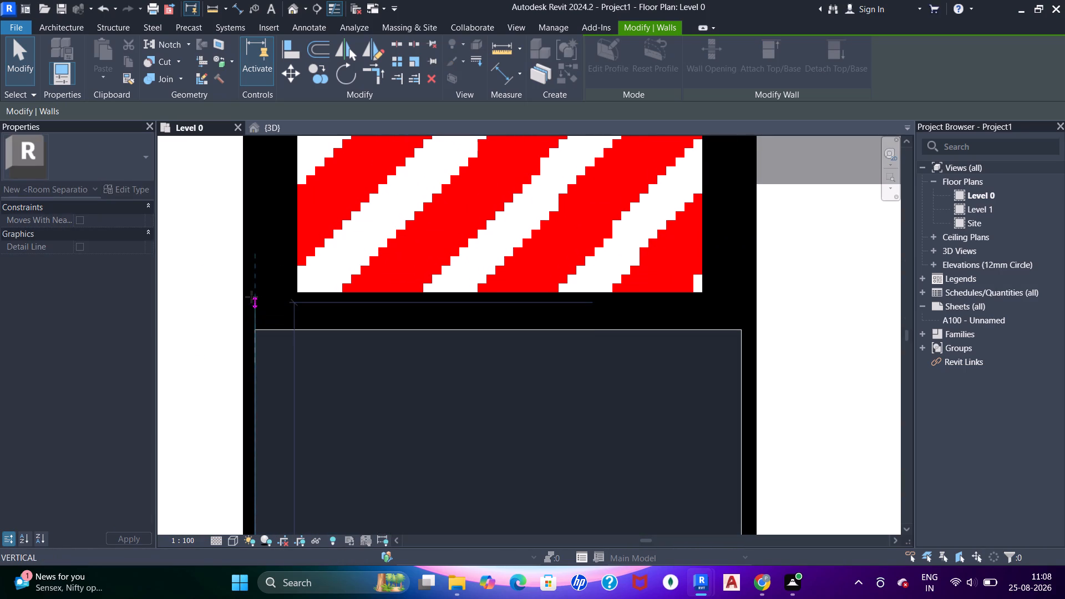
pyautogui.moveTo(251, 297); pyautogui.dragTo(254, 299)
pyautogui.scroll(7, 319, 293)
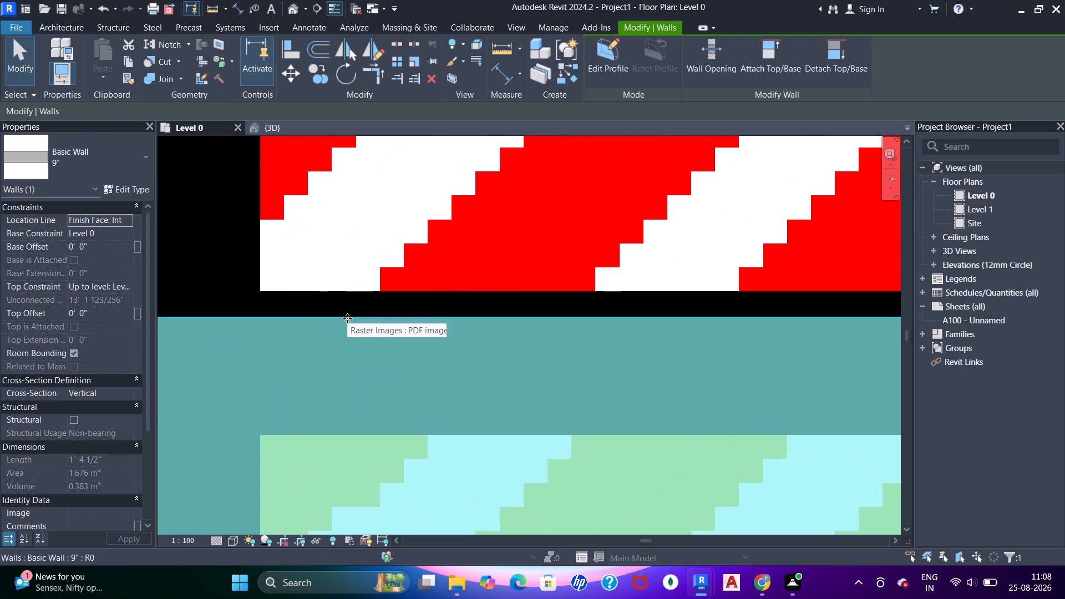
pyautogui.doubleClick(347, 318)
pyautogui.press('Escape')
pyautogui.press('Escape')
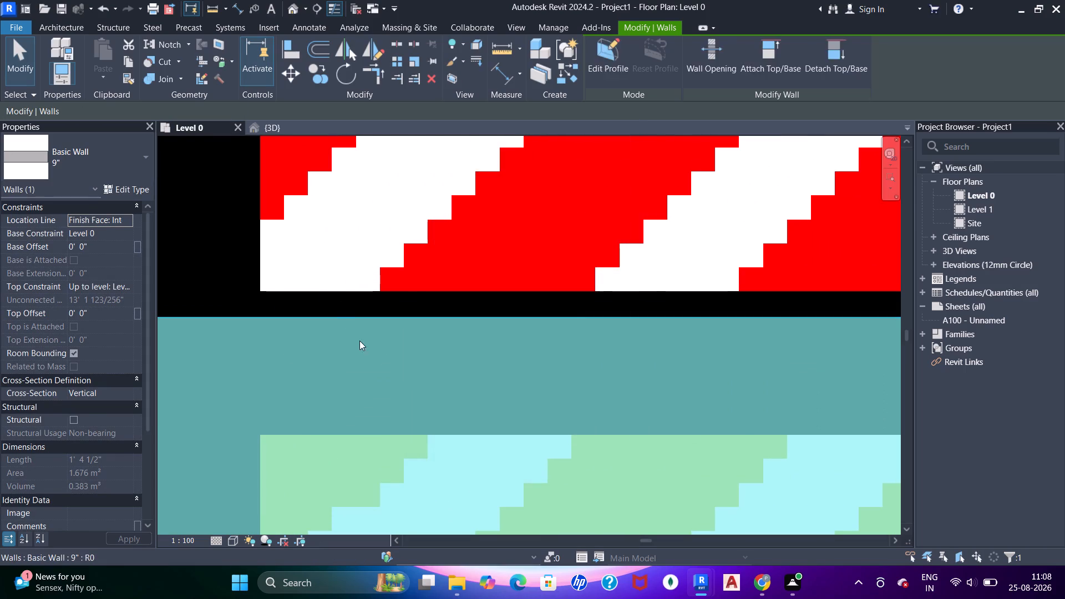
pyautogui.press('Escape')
# Disallow the join at the short 9" wall's upper end and extend that end to the red mark's lower edge.
pyautogui.scroll(-3, 335, 322)
pyautogui.click(335, 320)
pyautogui.scroll(5, 156, 348)
pyautogui.scroll(6, 231, 319)
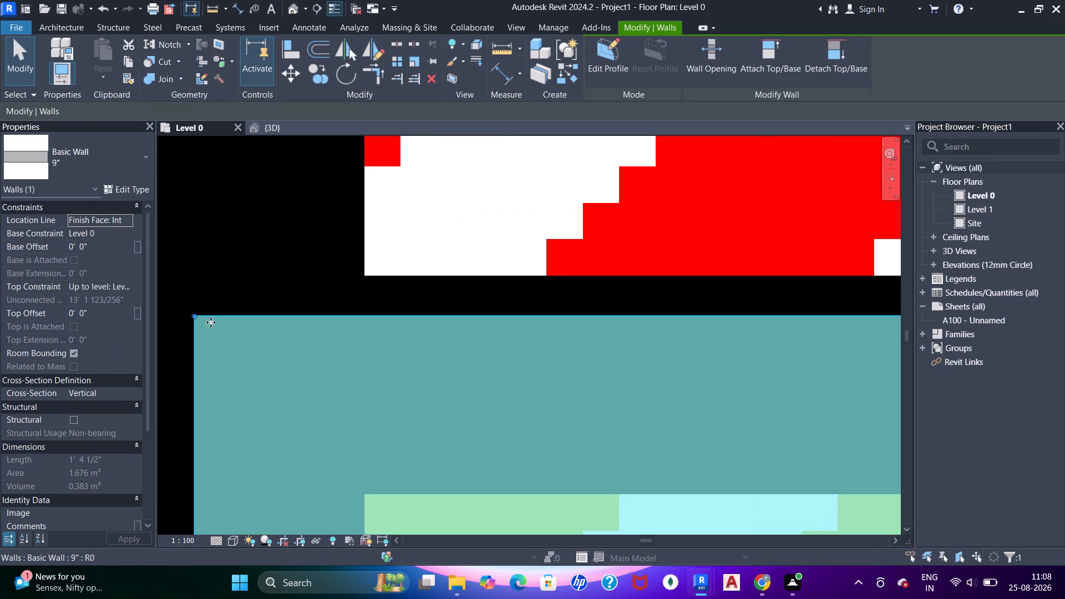
pyautogui.scroll(6, 179, 312)
pyautogui.rightClick(234, 320)
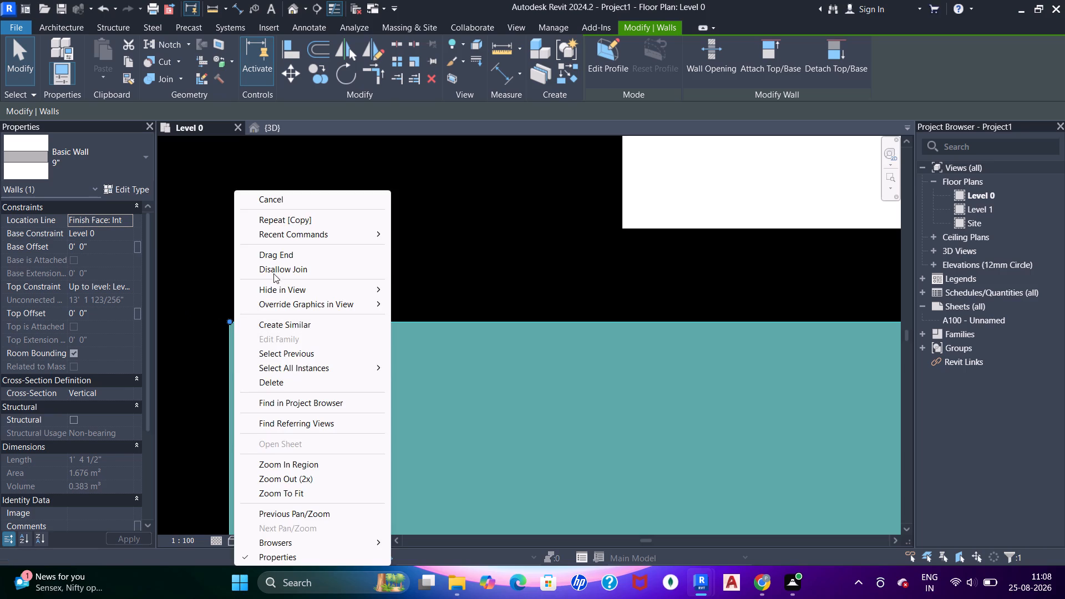
pyautogui.click(277, 270)
pyautogui.moveTo(226, 324); pyautogui.dragTo(232, 286)
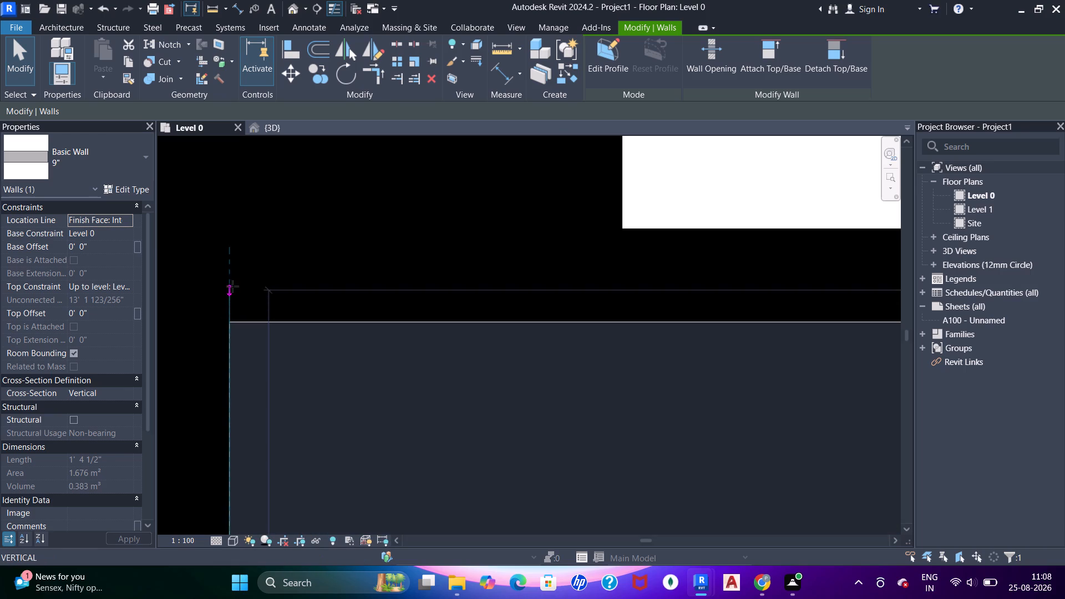
pyautogui.moveTo(232, 286); pyautogui.dragTo(236, 248)
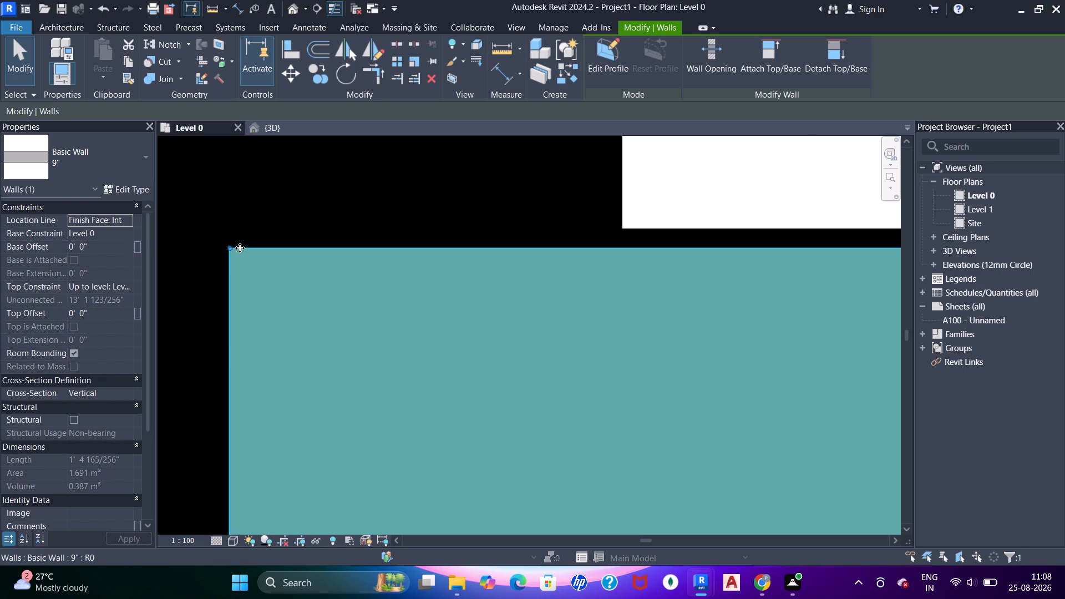
pyautogui.scroll(6, 239, 241)
pyautogui.scroll(-2, 234, 246)
pyautogui.moveTo(234, 246); pyautogui.dragTo(234, 271, button='middle')
pyautogui.scroll(-4, 245, 258)
pyautogui.moveTo(244, 257); pyautogui.dragTo(239, 260, button='middle')
pyautogui.scroll(1, 218, 263)
pyautogui.moveTo(224, 275); pyautogui.dragTo(229, 260)
pyautogui.scroll(-17, 258, 266)
pyautogui.moveTo(369, 224); pyautogui.dragTo(340, 344, button='middle')
pyautogui.scroll(-6, 346, 296)
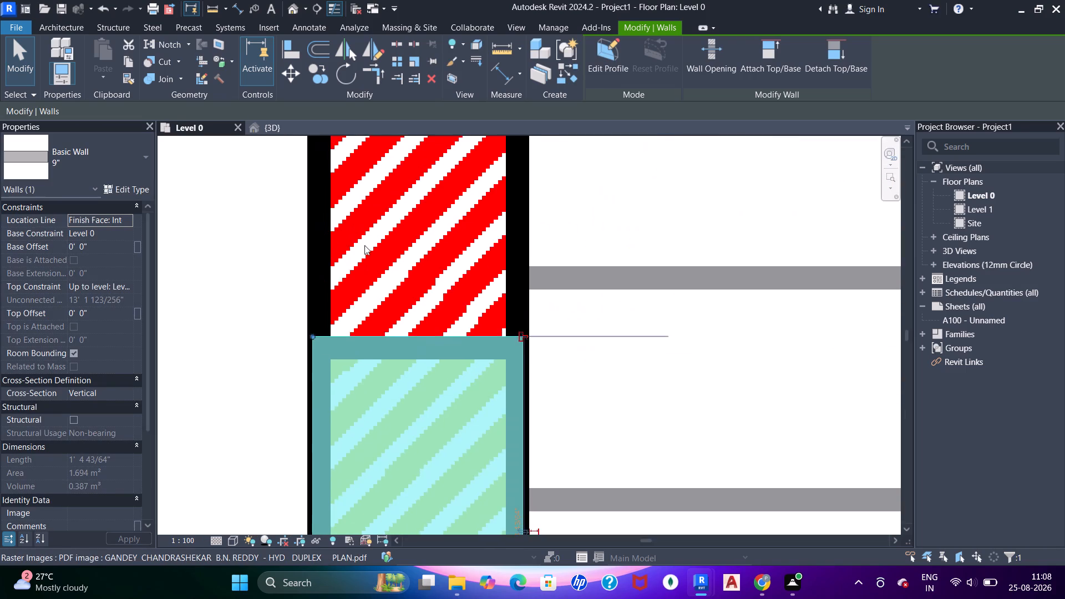
# Disallow the join at the long 9" staircase wall's lower end and extend that end to the red mark's upper edge.
pyautogui.moveTo(364, 273); pyautogui.dragTo(364, 400, button='middle')
pyautogui.moveTo(390, 253); pyautogui.dragTo(382, 365, button='middle')
pyautogui.scroll(6, 414, 267)
pyautogui.click(479, 243)
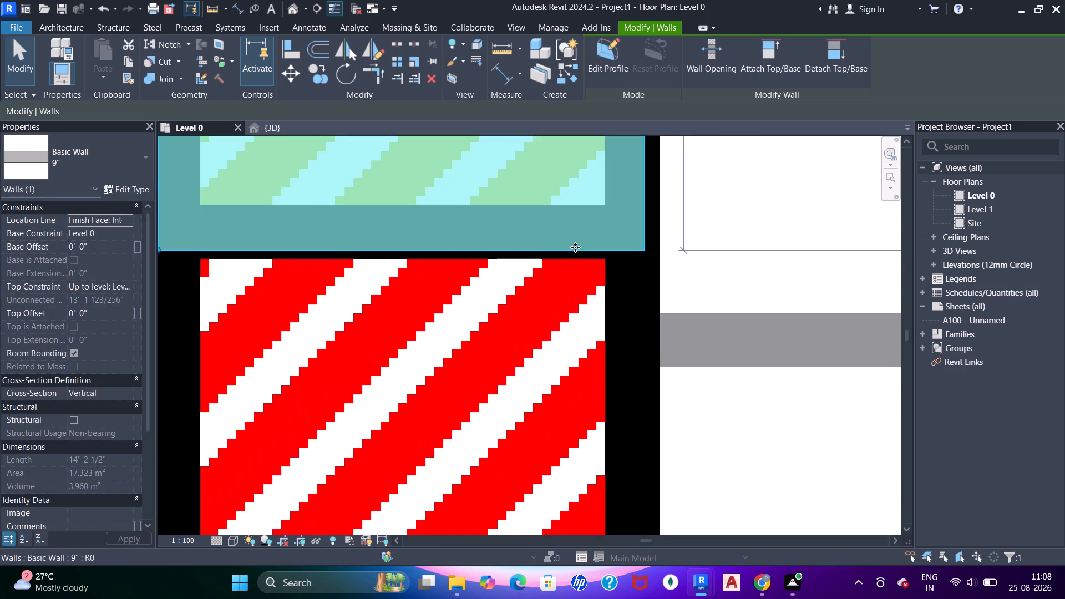
pyautogui.moveTo(297, 264); pyautogui.dragTo(434, 267, button='middle')
pyautogui.scroll(5, 342, 259)
pyautogui.rightClick(282, 245)
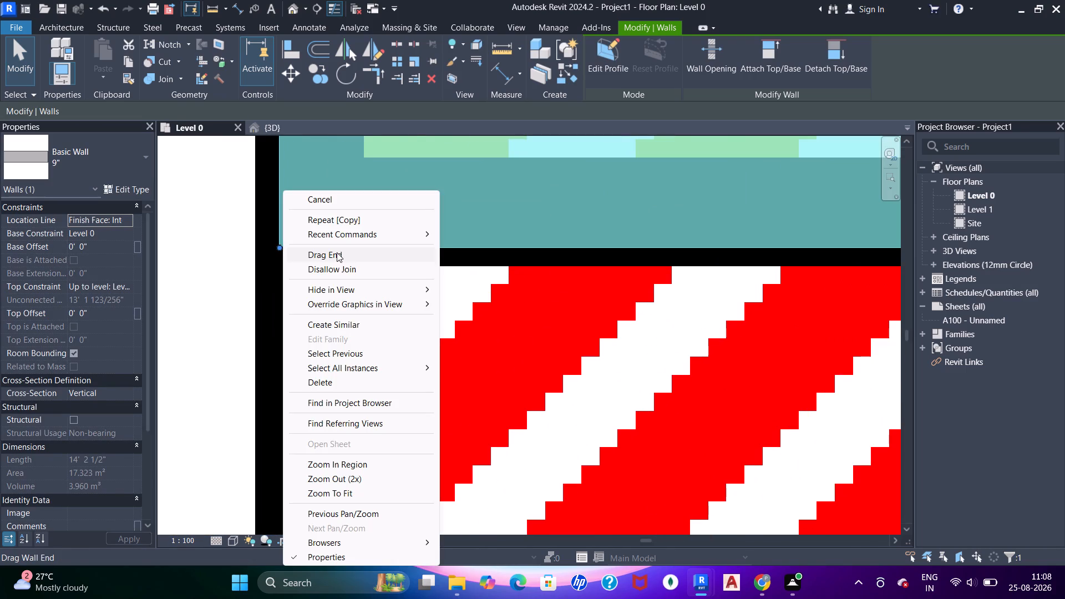
pyautogui.click(335, 270)
pyautogui.scroll(6, 329, 266)
pyautogui.scroll(8, 220, 231)
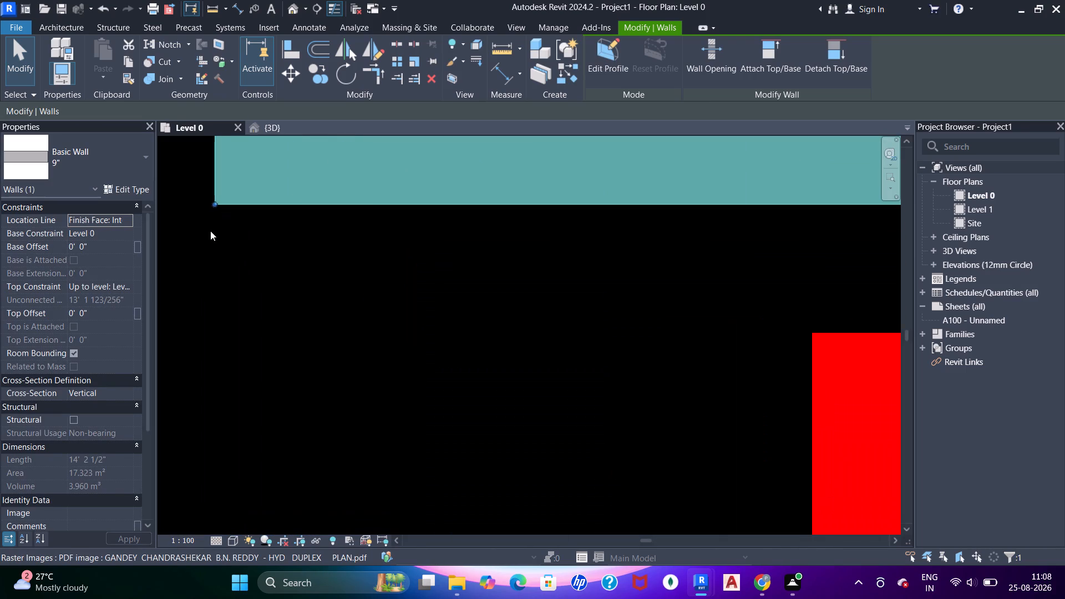
pyautogui.moveTo(214, 202); pyautogui.dragTo(209, 275)
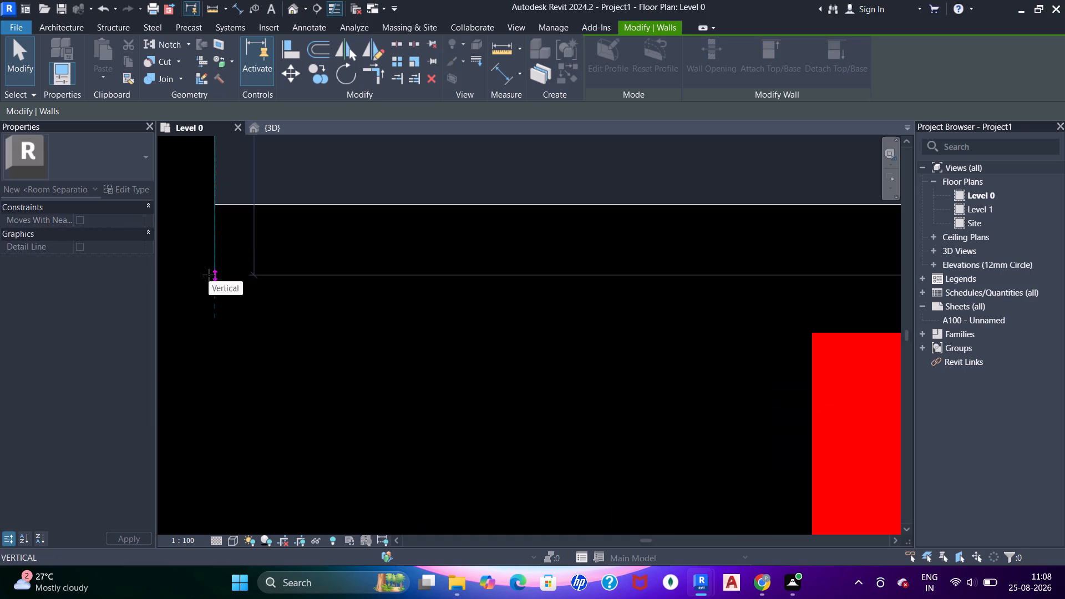
pyautogui.moveTo(209, 275); pyautogui.dragTo(206, 332)
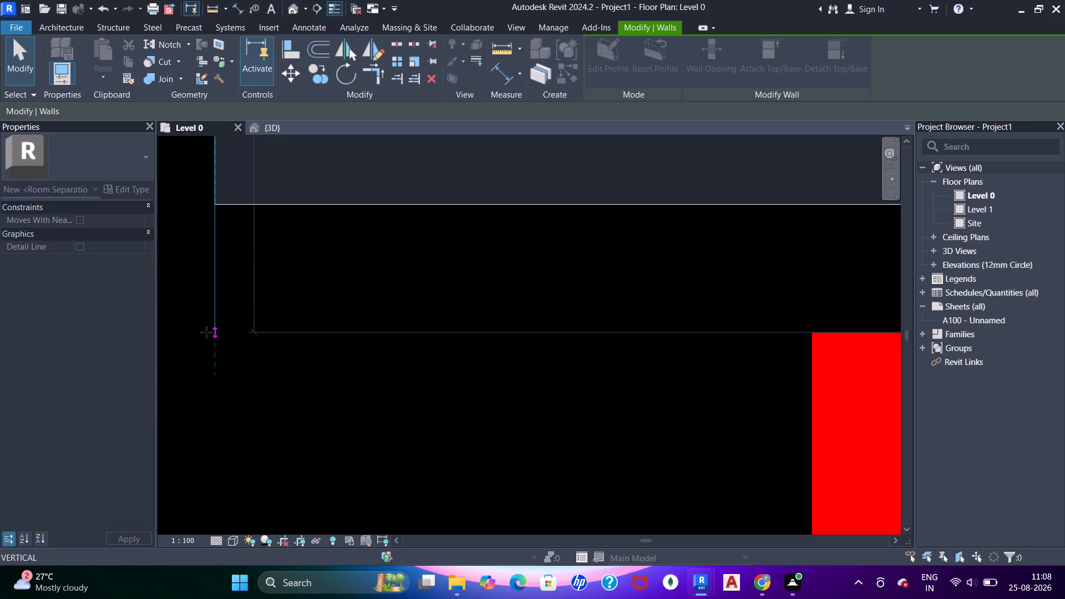
pyautogui.moveTo(206, 332); pyautogui.dragTo(207, 333)
pyautogui.scroll(-20, 304, 294)
pyautogui.scroll(-11, 304, 294)
pyautogui.moveTo(468, 283); pyautogui.dragTo(444, 263, button='middle')
pyautogui.press('Escape')
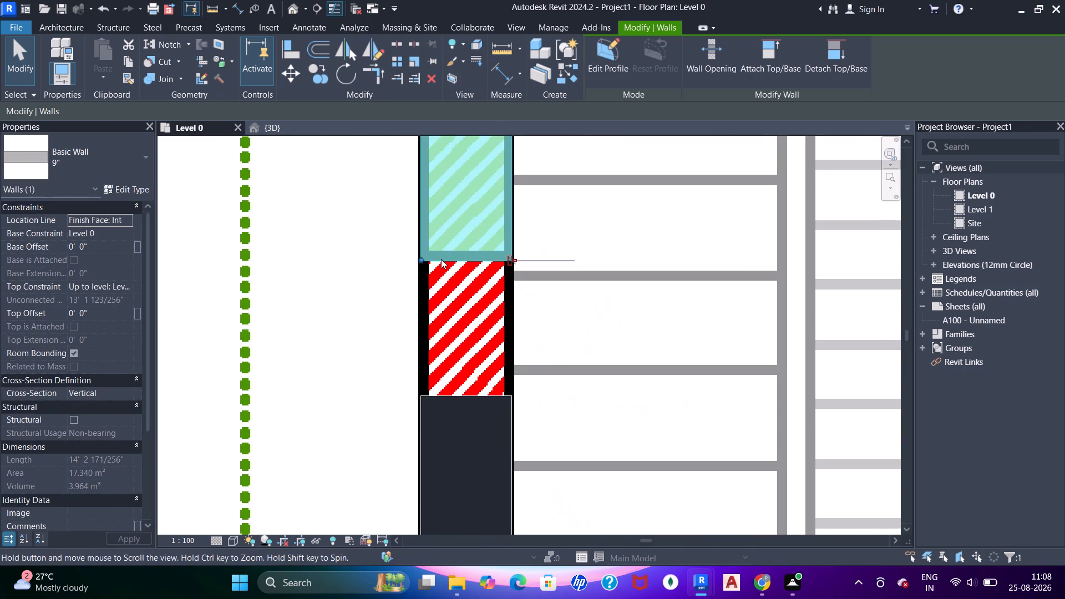
pyautogui.press('Escape')
pyautogui.press('Escape')
# Copy the 12 x 19 column beside the lift door into the gap between the staircase walls, against the short wall's upper corner.
pyautogui.scroll(-7, 441, 263)
pyautogui.moveTo(478, 214); pyautogui.dragTo(440, 380, button='middle')
pyautogui.scroll(-6, 439, 241)
pyautogui.moveTo(433, 295); pyautogui.dragTo(415, 404, button='middle')
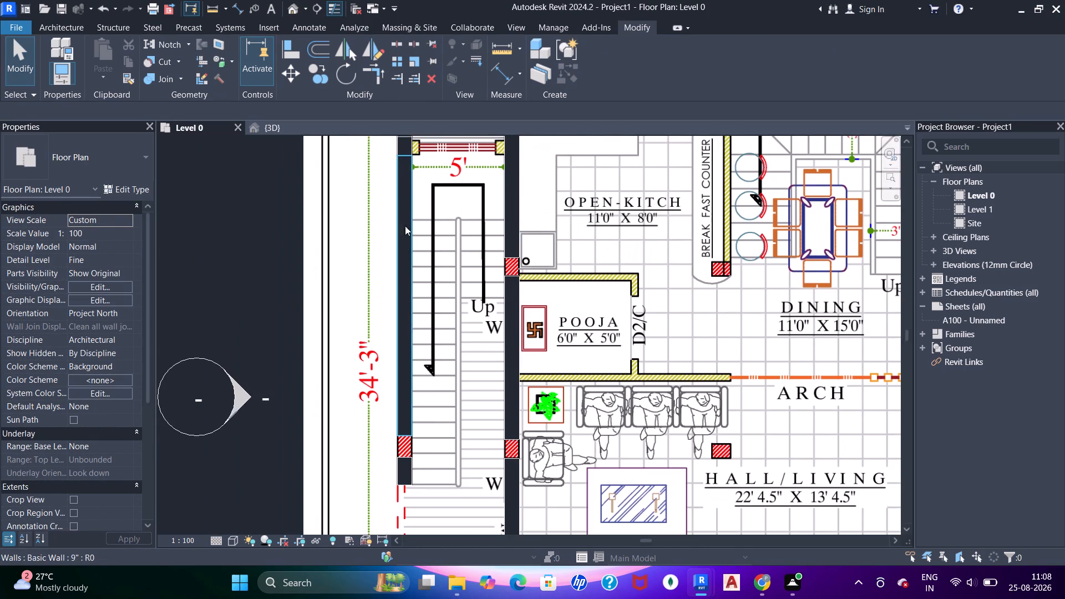
pyautogui.moveTo(403, 243); pyautogui.dragTo(403, 286, button='middle')
pyautogui.click(410, 195)
pyautogui.click(320, 78)
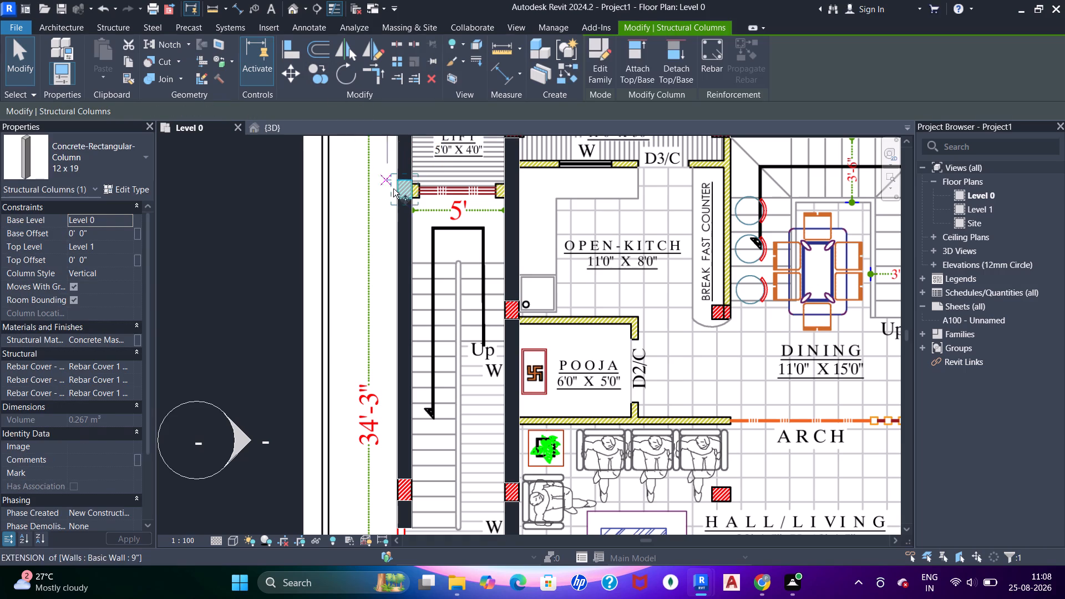
pyautogui.click(412, 199)
pyautogui.moveTo(404, 369); pyautogui.dragTo(403, 104, button='middle')
pyautogui.scroll(6, 406, 275)
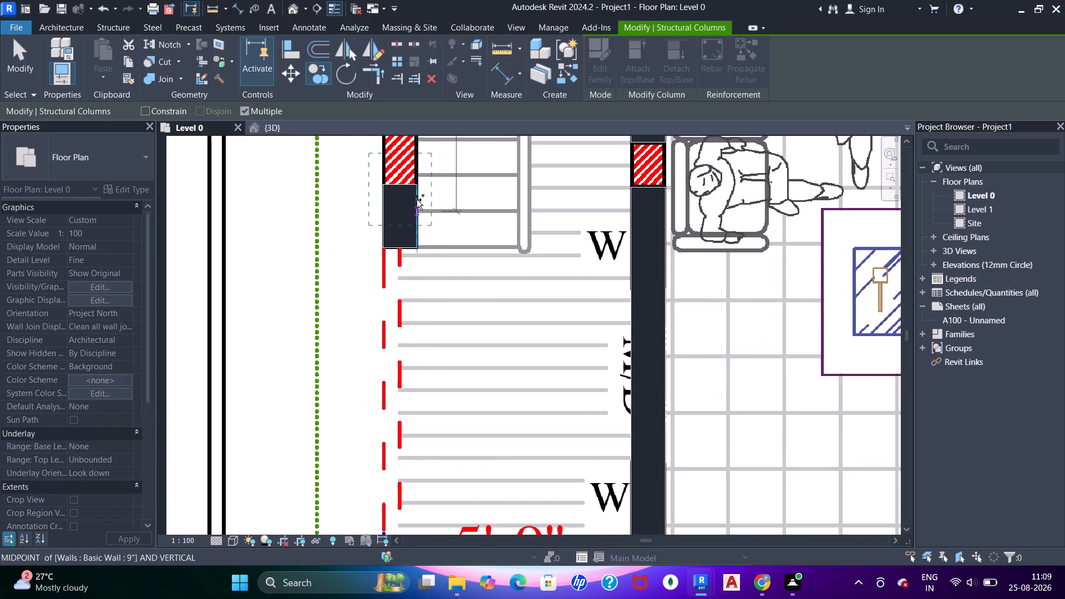
pyautogui.scroll(5, 413, 195)
pyautogui.moveTo(414, 199); pyautogui.dragTo(436, 312, button='middle')
pyautogui.scroll(5, 441, 293)
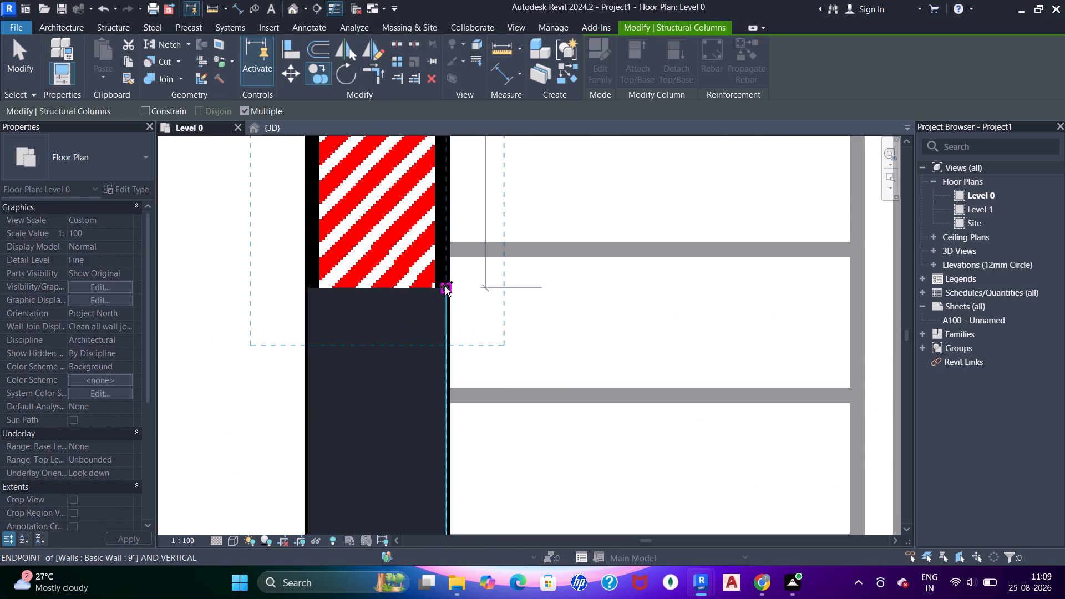
pyautogui.click(445, 287)
pyautogui.scroll(-3, 449, 289)
pyautogui.moveTo(448, 263); pyautogui.dragTo(453, 333, button='middle')
pyautogui.press('Escape')
pyautogui.press('Escape')
pyautogui.press('Escape')
pyautogui.press('Escape')
pyautogui.press('Escape')
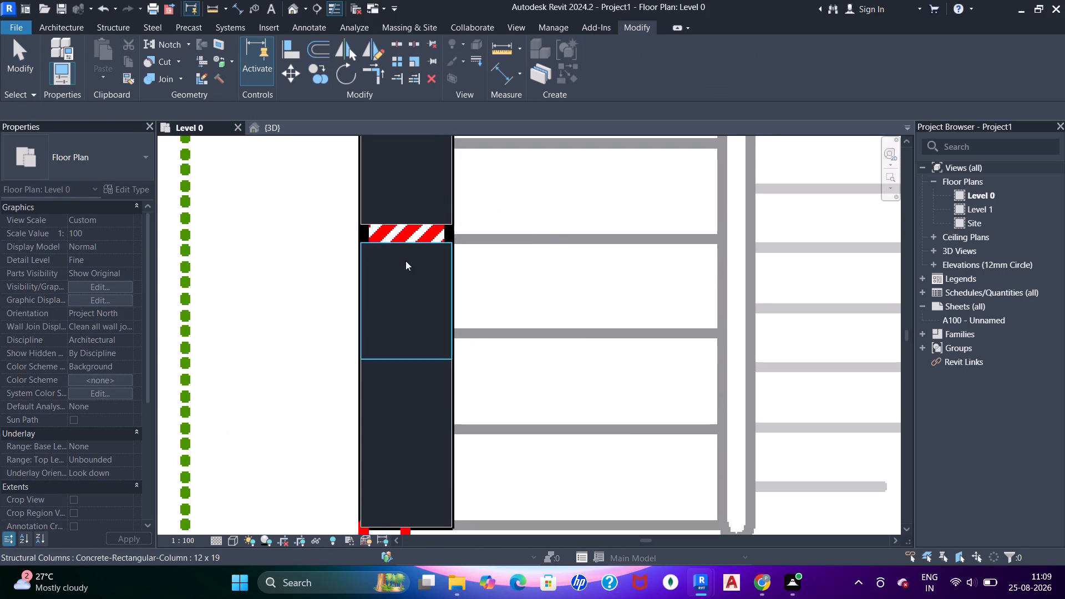
# Duplicate the copied column's type as 12 x 20 and set its h dimension to 1' 0".
pyautogui.click(405, 261)
pyautogui.click(133, 194)
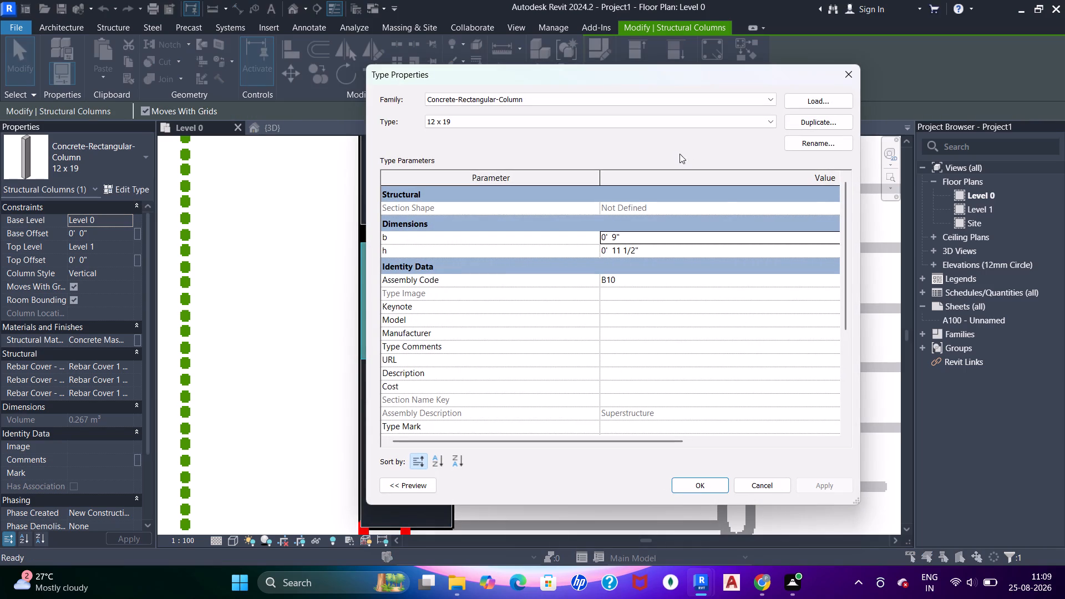
pyautogui.click(818, 125)
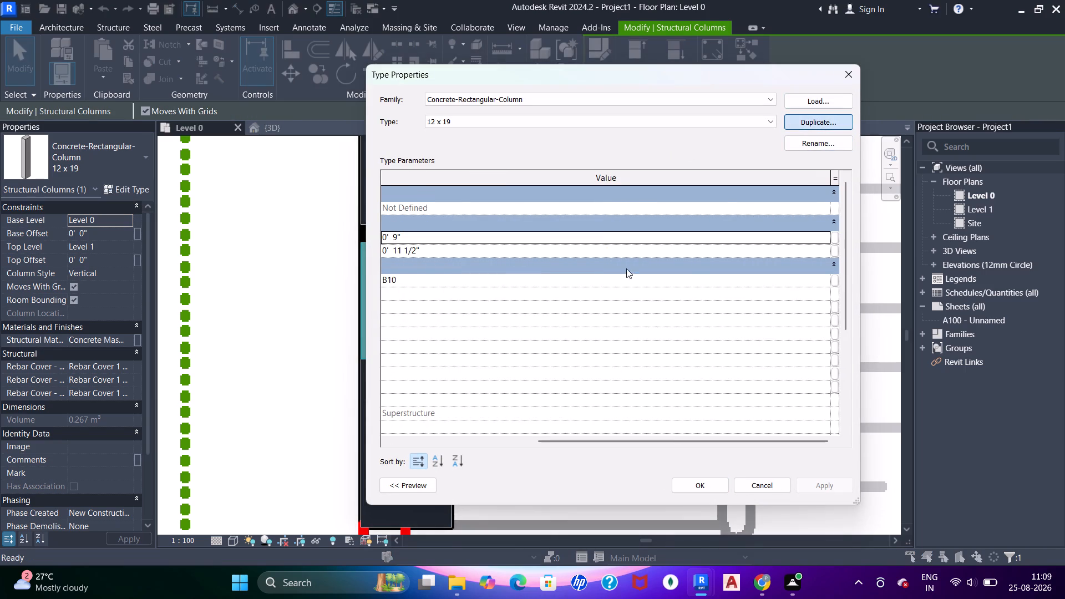
pyautogui.moveTo(596, 312); pyautogui.dragTo(591, 316)
pyautogui.click(445, 253)
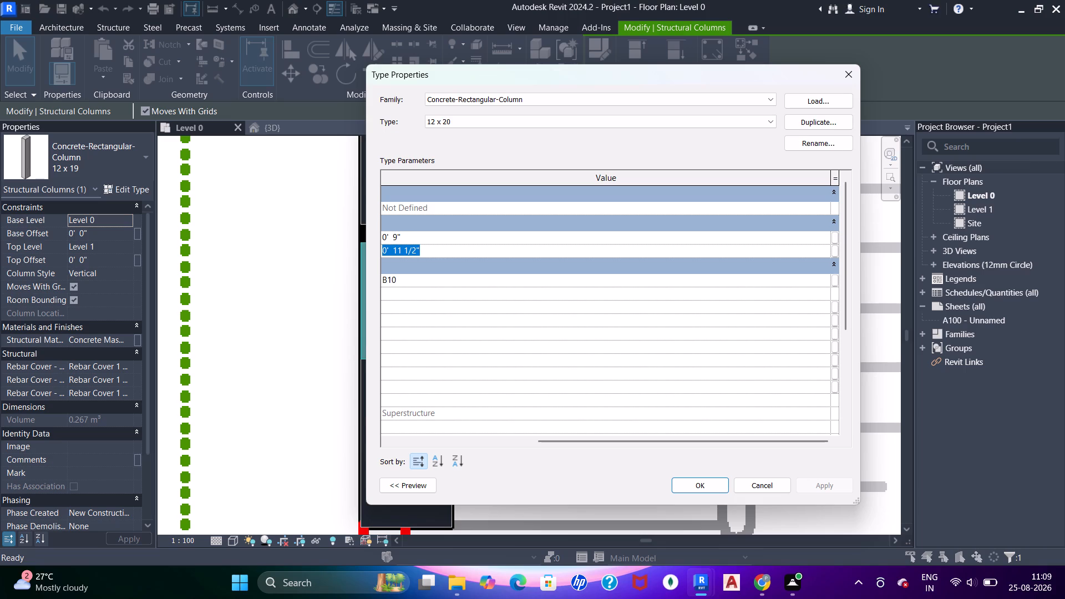
pyautogui.write("1'")
pyautogui.press('Return')
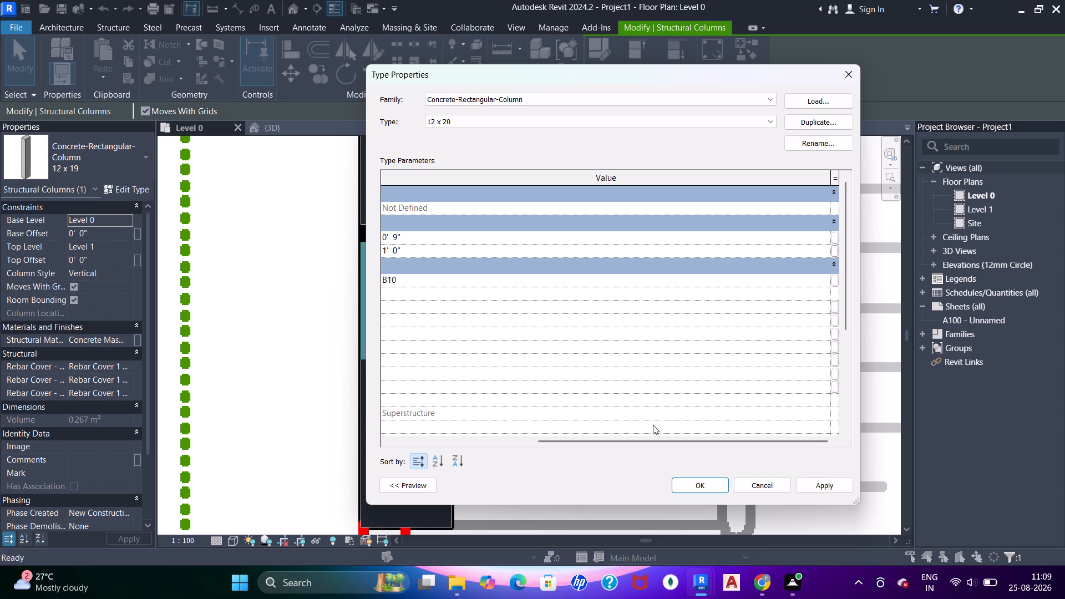
pyautogui.click(691, 482)
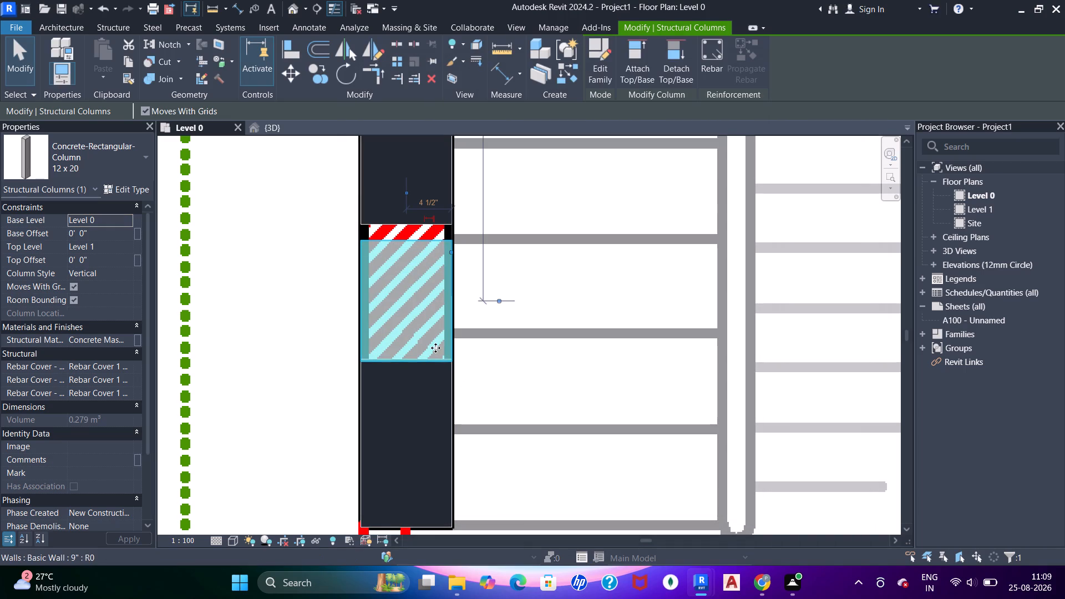
# Nudge the 12 x 20 column upward so its lower edge meets the short wall's upper end.
pyautogui.press('Up')
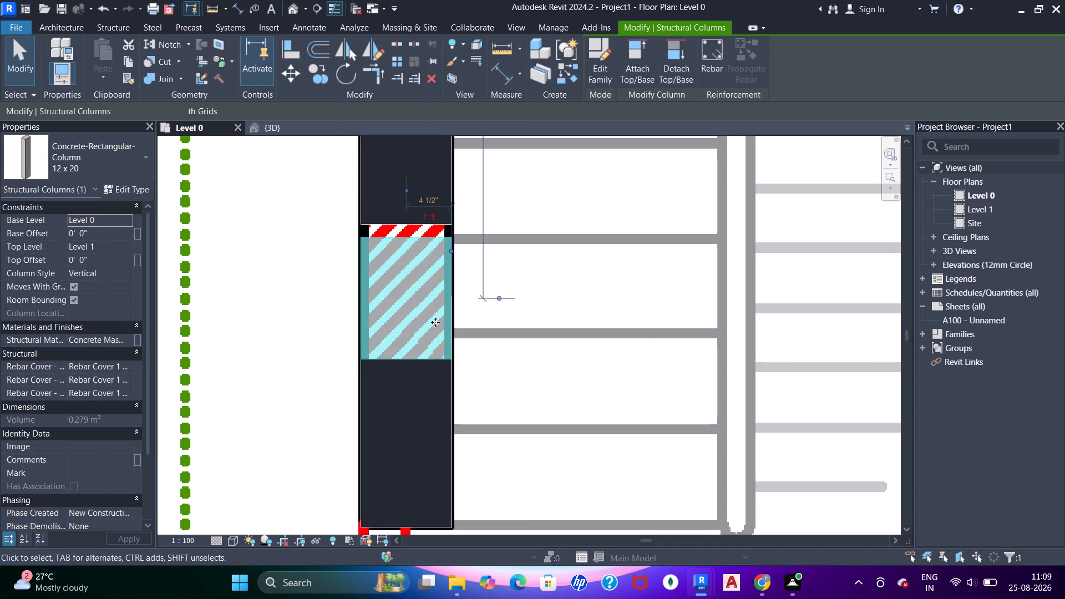
pyautogui.press('Up')
pyautogui.press('Down')
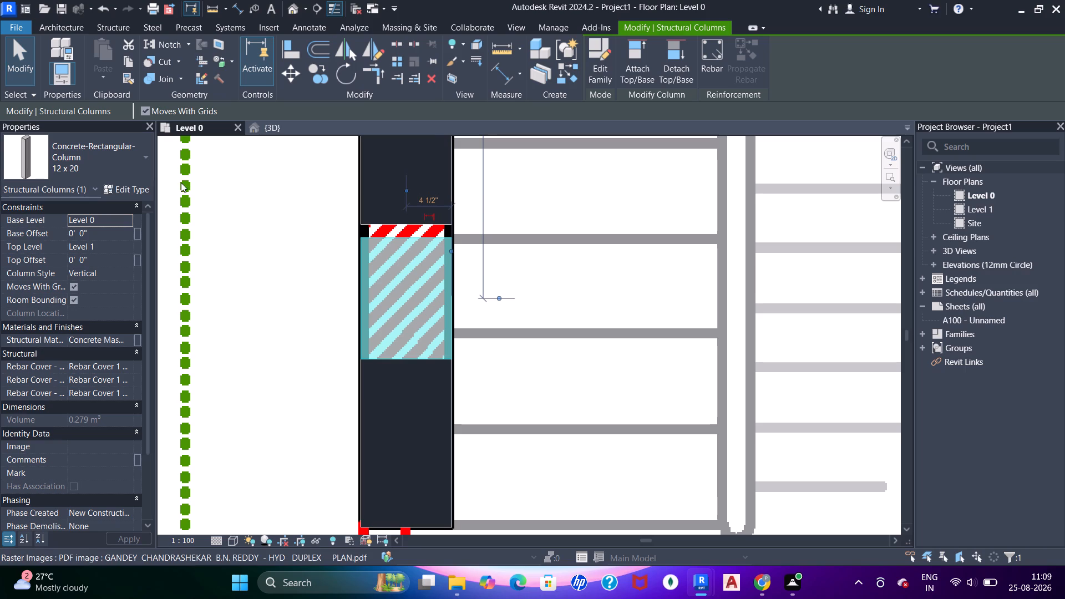
# Measure the gap between the short staircase wall's upper end and the long wall's lower end.
pyautogui.click(110, 186)
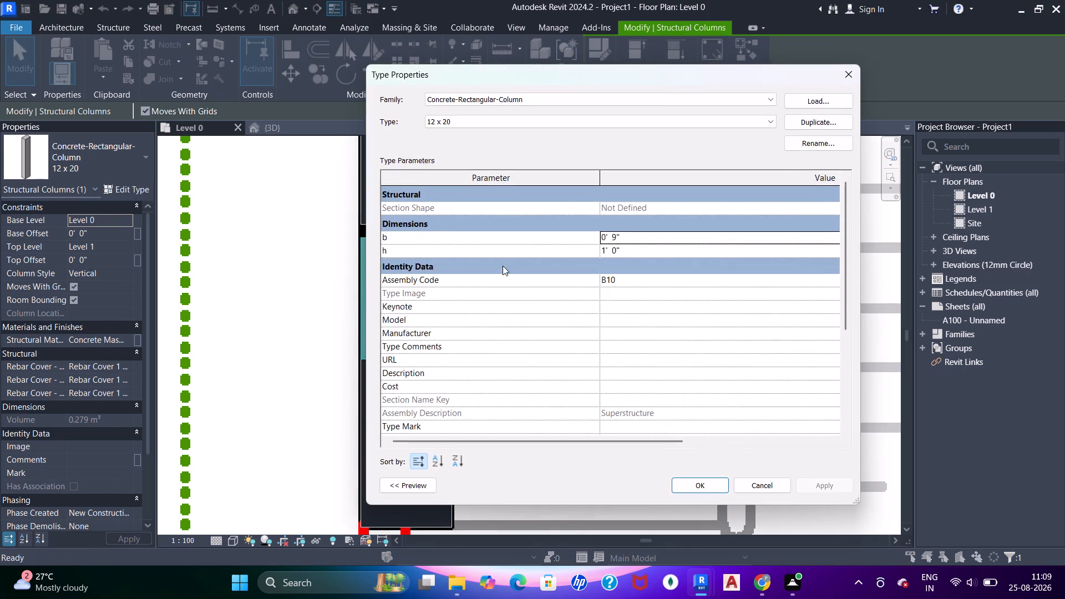
pyautogui.press('Escape')
pyautogui.write('di')
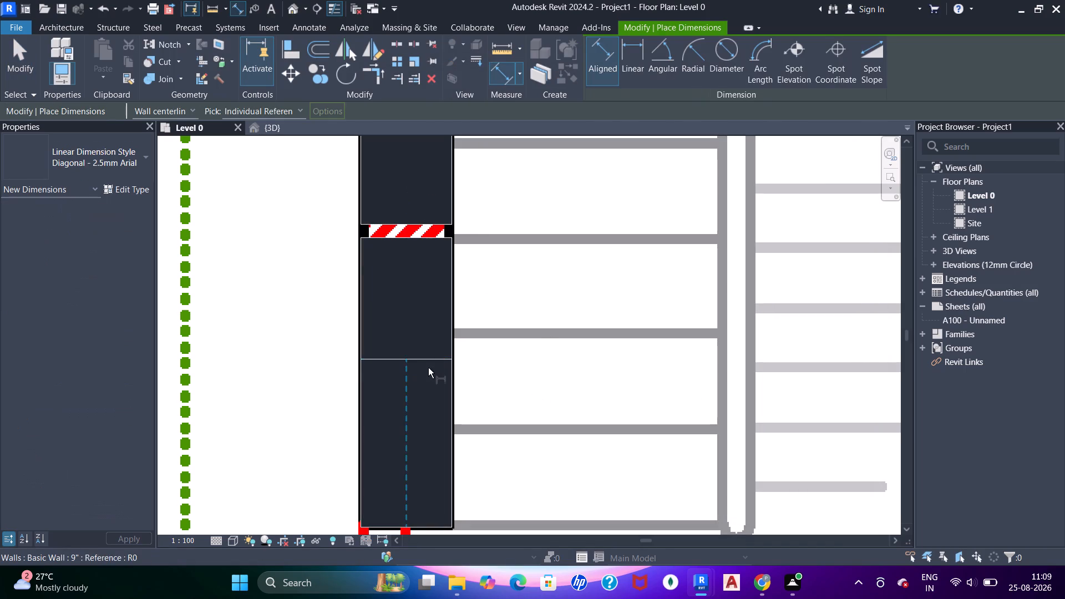
pyautogui.moveTo(440, 361); pyautogui.dragTo(436, 345)
pyautogui.click(440, 223)
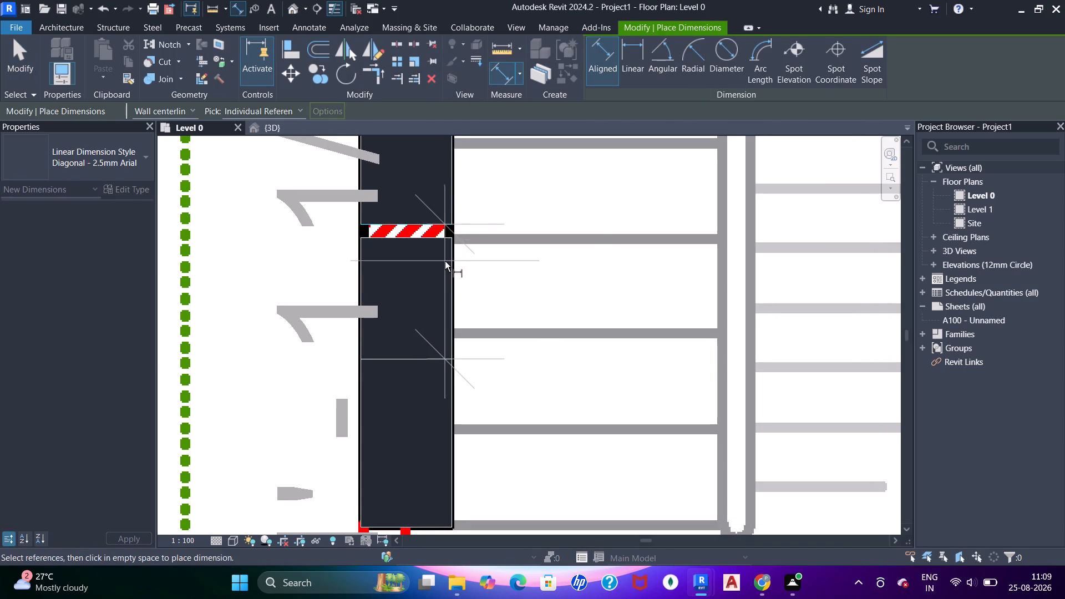
pyautogui.scroll(-4, 445, 261)
pyautogui.press('Escape')
pyautogui.press('Escape')
pyautogui.press('Escape')
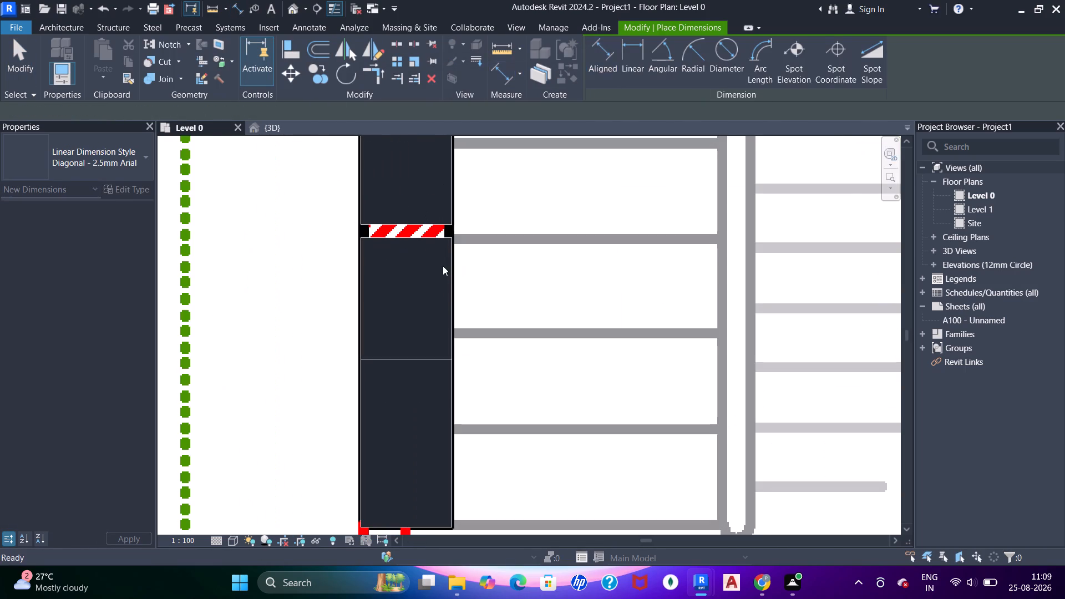
# Set the h dimension of the 12 x 20 column type to 1' 1 1/2".
pyautogui.click(442, 266)
pyautogui.click(131, 188)
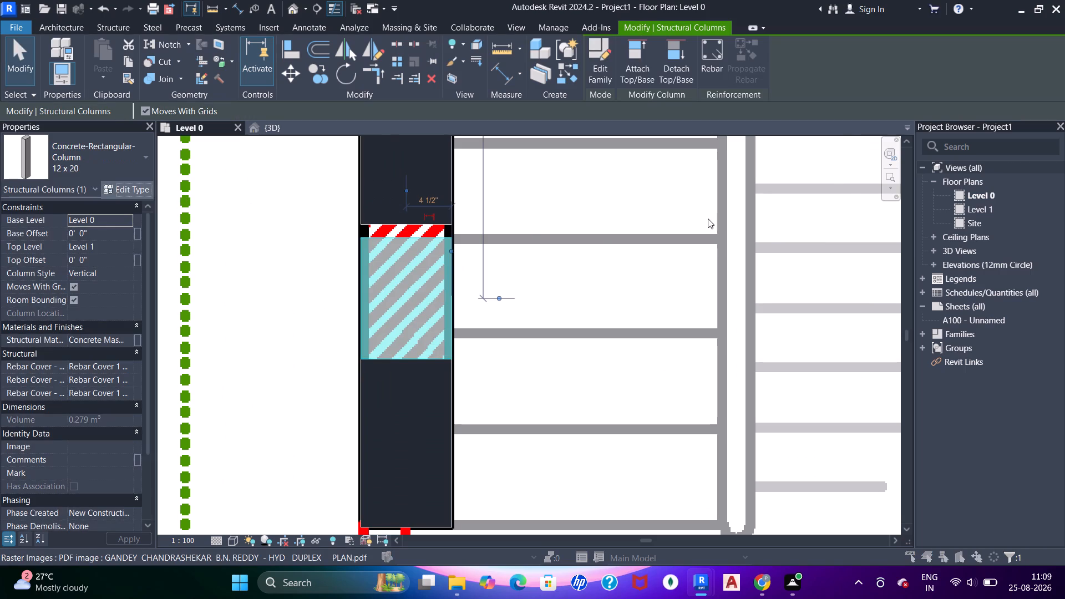
pyautogui.click(649, 253)
pyautogui.write('1\'1.5"')
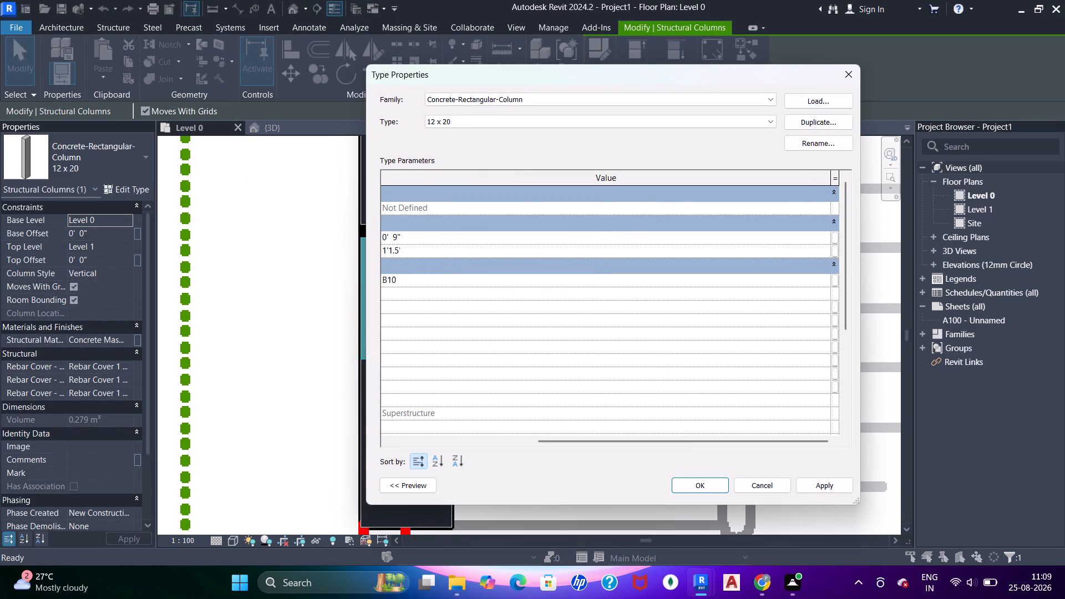
pyautogui.press('Return')
pyautogui.click(708, 496)
pyautogui.click(705, 490)
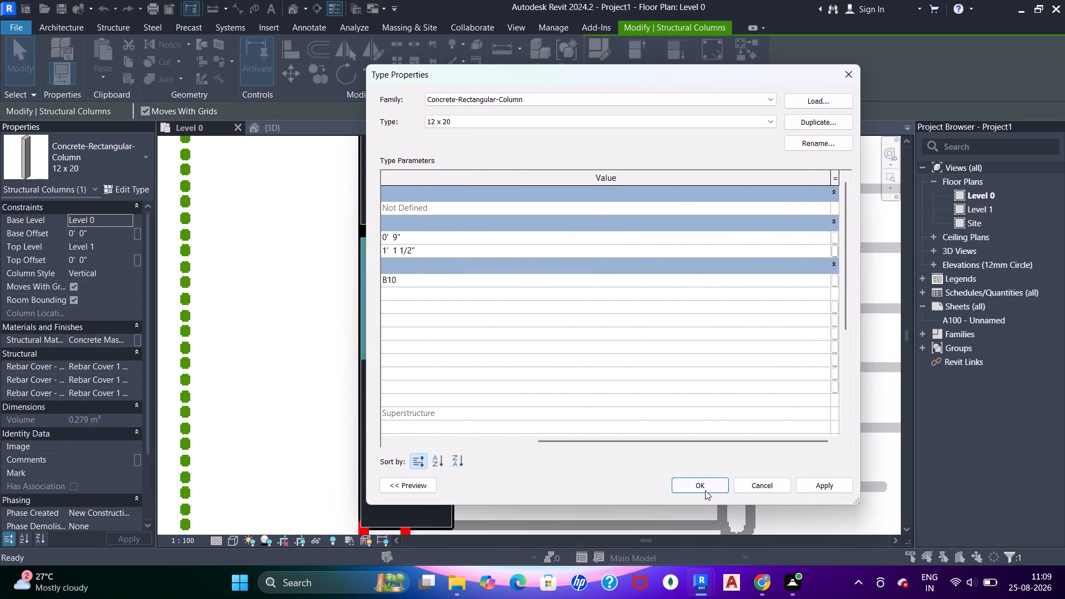
# Align the resized 12 x 20 column's upper edge with the long staircase wall's lower end.
pyautogui.scroll(3, 442, 324)
pyautogui.press('a')
pyautogui.press('a')
pyautogui.press('a')
pyautogui.click(445, 170)
pyautogui.click(443, 179)
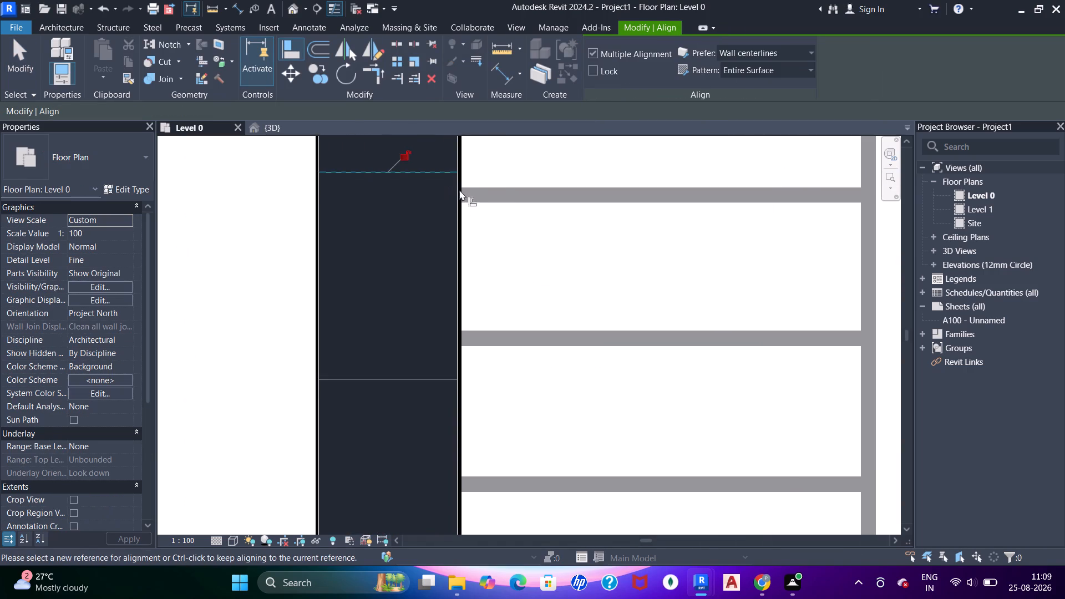
pyautogui.press('Escape')
pyautogui.press('Escape')
pyautogui.click(404, 282)
pyautogui.scroll(-5, 402, 271)
pyautogui.press('Escape')
pyautogui.scroll(-4, 422, 297)
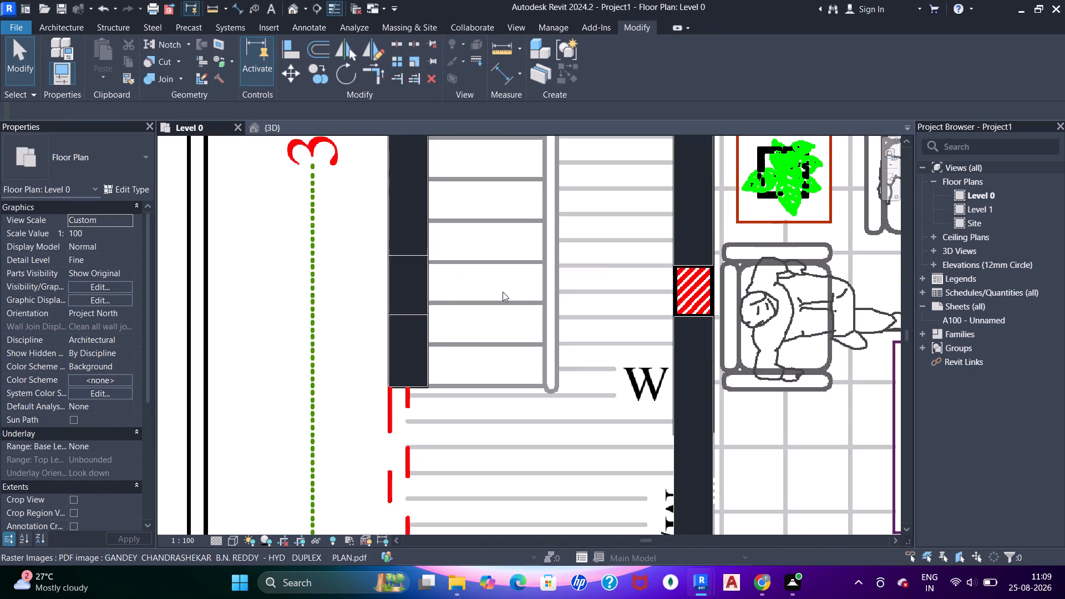
# Copy the 12 x 20 column onto the red column mark below the 5'-9" dimension, matching their lower corners.
pyautogui.moveTo(489, 307); pyautogui.dragTo(468, 327, button='middle')
pyautogui.scroll(-5, 393, 302)
pyautogui.moveTo(479, 286); pyautogui.dragTo(455, 306, button='middle')
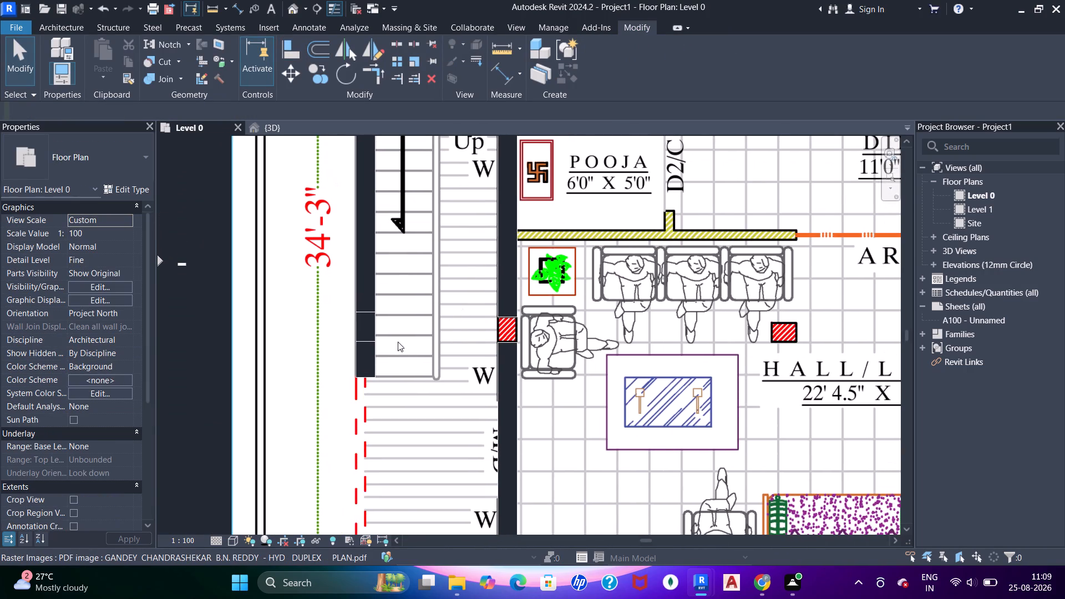
pyautogui.scroll(-4, 393, 258)
pyautogui.scroll(4, 376, 445)
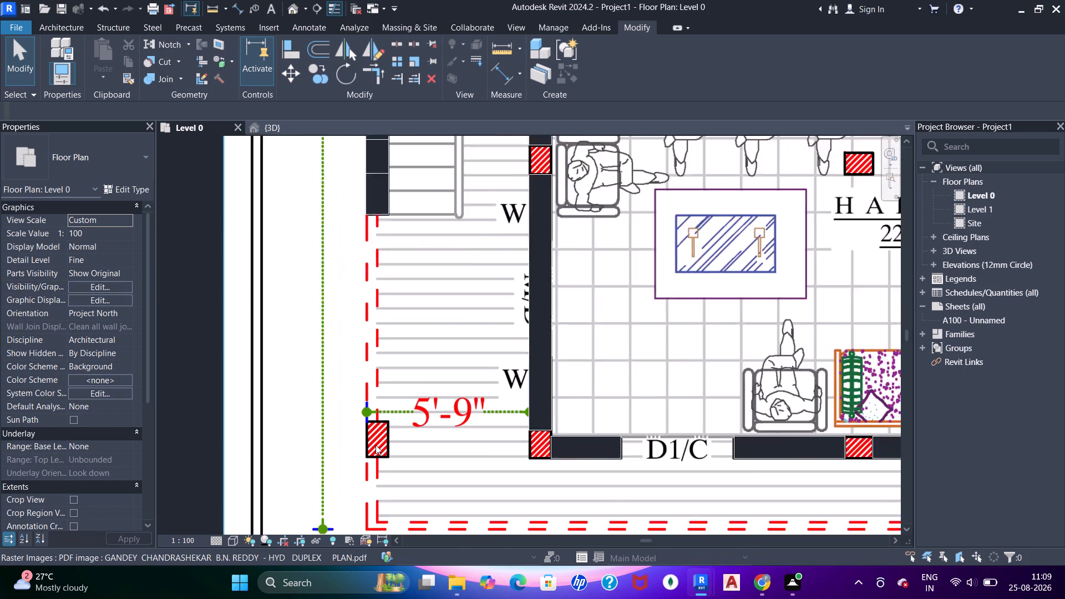
pyautogui.scroll(2, 376, 445)
pyautogui.moveTo(388, 316); pyautogui.dragTo(393, 428, button='middle')
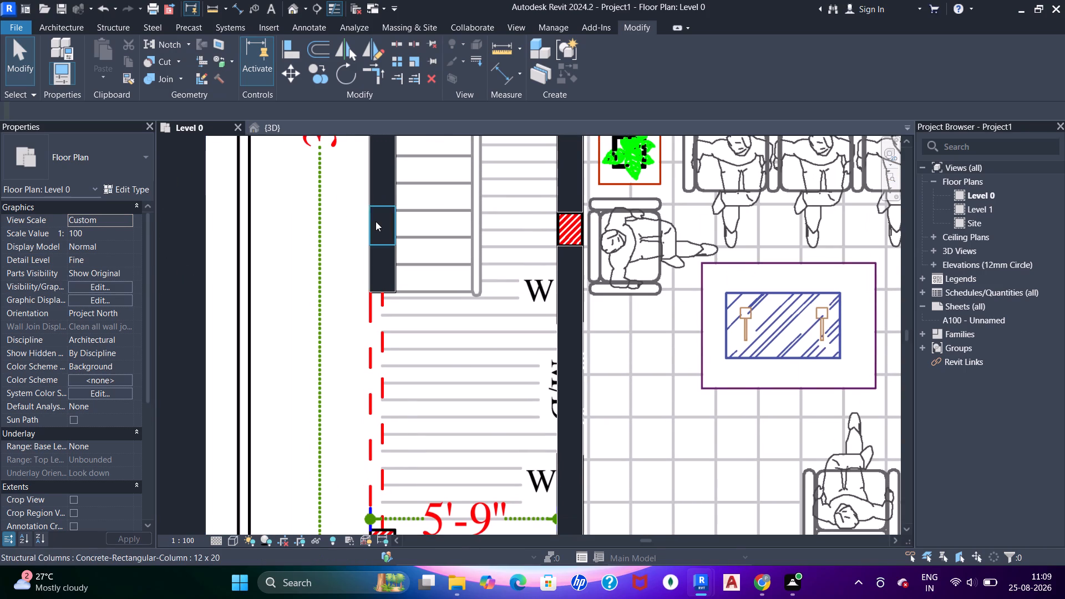
pyautogui.click(376, 221)
pyautogui.click(315, 72)
pyautogui.scroll(5, 379, 266)
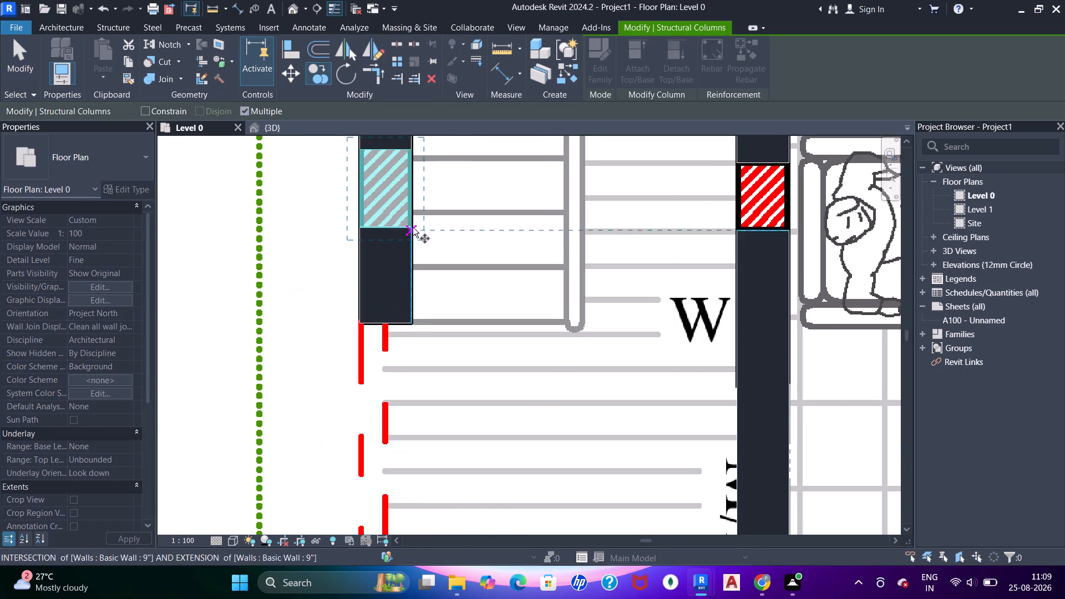
pyautogui.click(413, 224)
pyautogui.scroll(-6, 413, 309)
pyautogui.moveTo(427, 404); pyautogui.dragTo(425, 238, button='middle')
pyautogui.scroll(11, 373, 443)
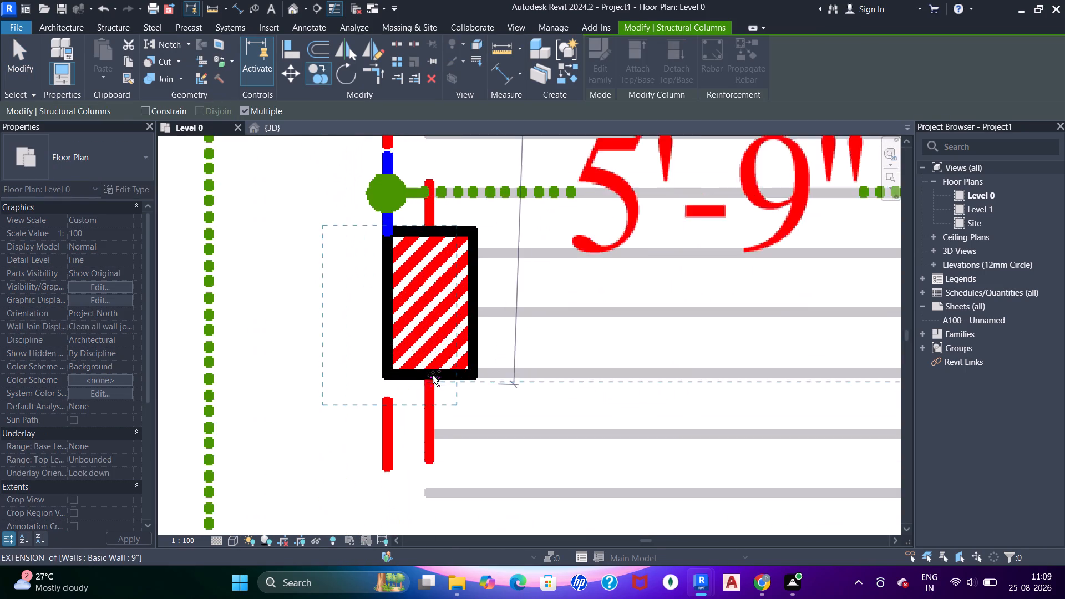
pyautogui.click(480, 372)
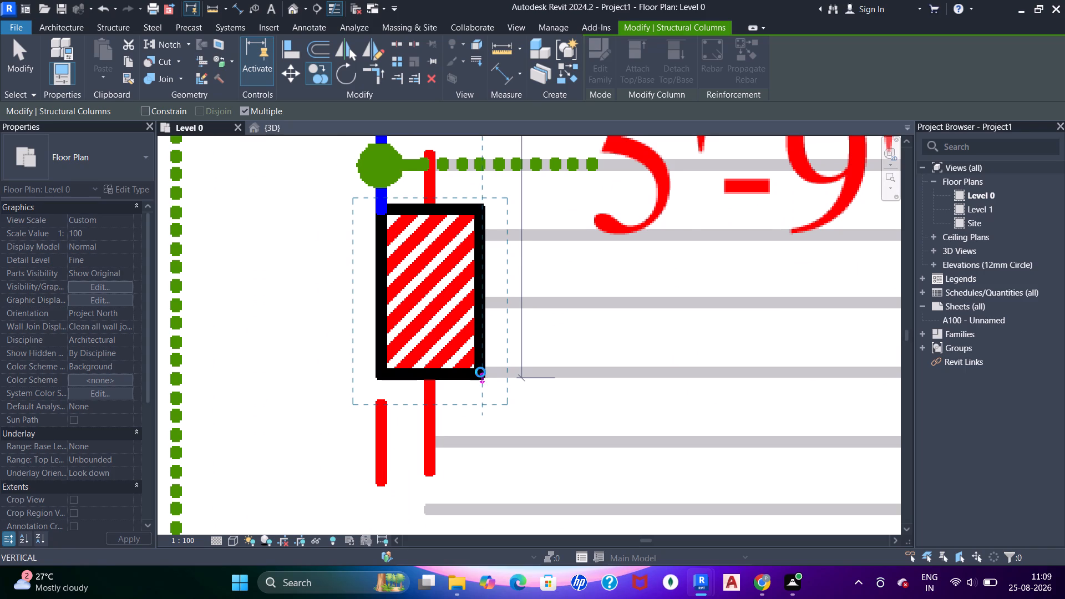
pyautogui.press('Escape')
pyautogui.press('Escape')
pyautogui.press('Escape')
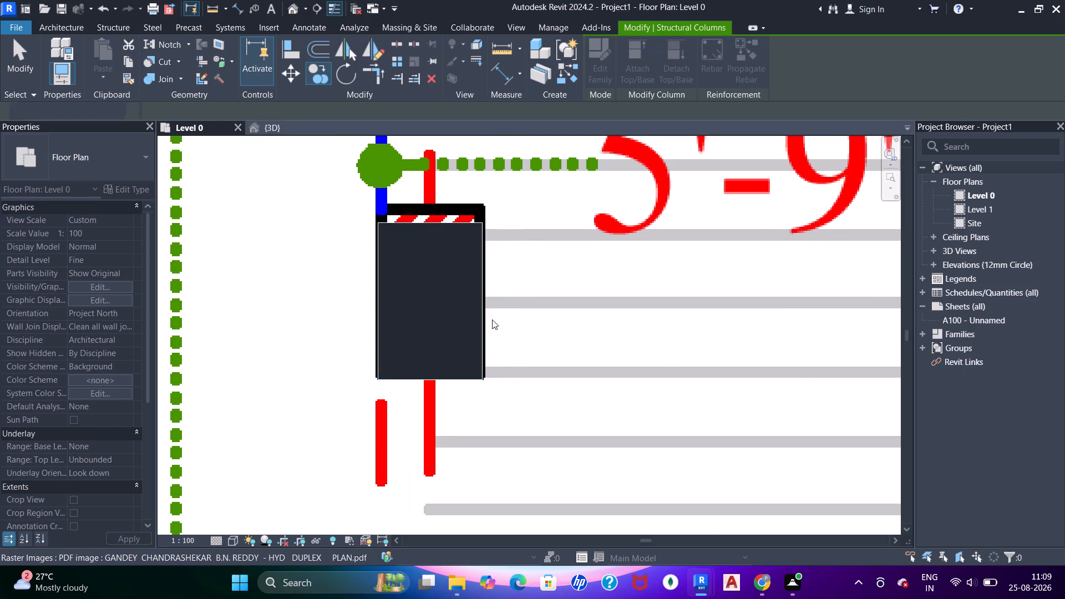
# Nudge the copied 12 x 20 column upward to centre it over the red column mark.
pyautogui.click(473, 299)
pyautogui.press('Up')
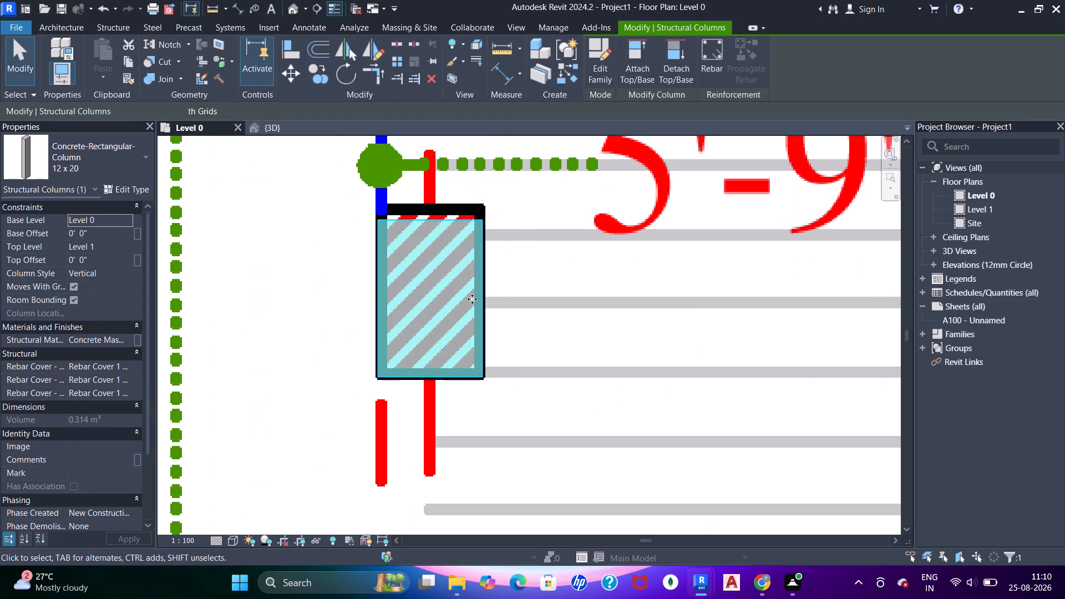
pyautogui.press('Up')
pyautogui.press('Up')
# Copy the 12 x 19 column beside the lift door onto the red mark between the staircase and the kitchen's lower corner.
pyautogui.scroll(-7, 462, 285)
pyautogui.moveTo(475, 236); pyautogui.dragTo(432, 366, button='middle')
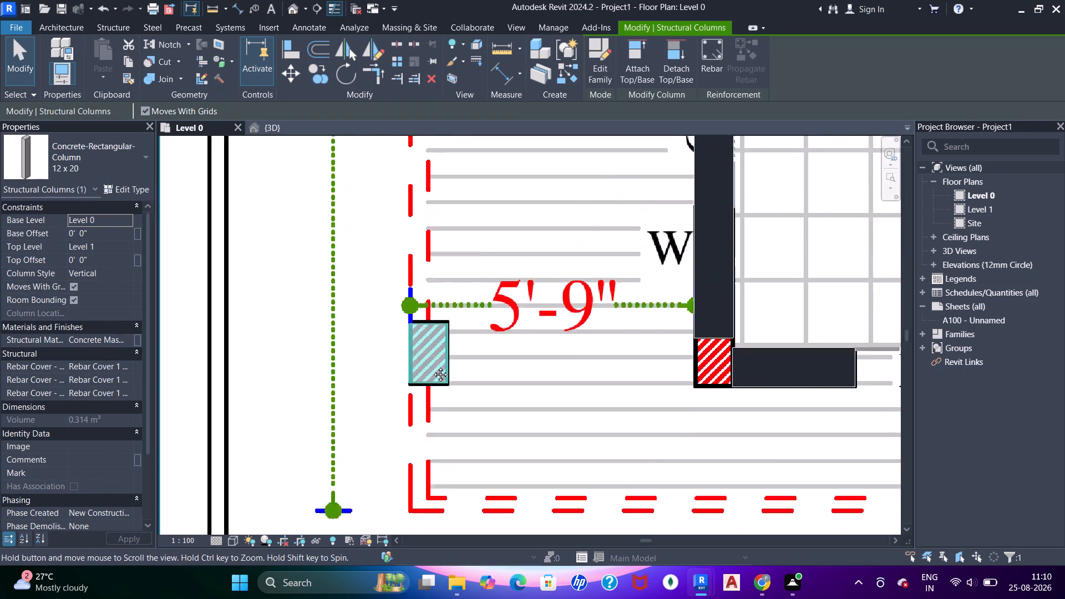
pyautogui.moveTo(432, 366); pyautogui.dragTo(405, 423, button='middle')
pyautogui.scroll(-5, 403, 371)
pyautogui.moveTo(412, 310); pyautogui.dragTo(400, 422, button='middle')
pyautogui.scroll(-3, 400, 324)
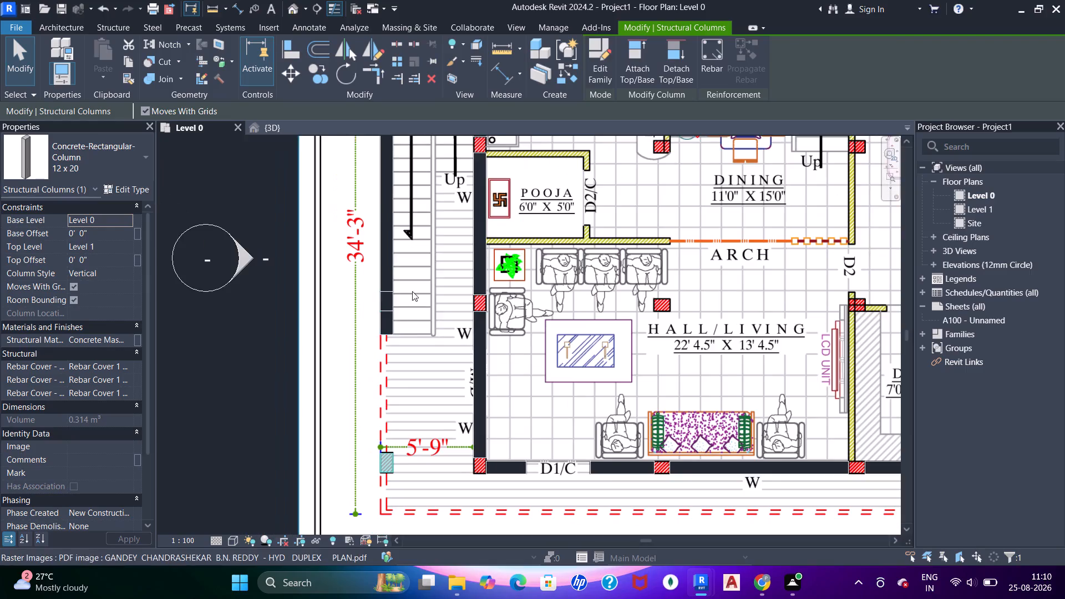
pyautogui.scroll(-3, 412, 291)
pyautogui.moveTo(410, 303); pyautogui.dragTo(415, 336, button='middle')
pyautogui.press('Escape')
pyautogui.press('Escape')
pyautogui.scroll(-3, 419, 332)
pyautogui.moveTo(442, 254); pyautogui.dragTo(408, 429, button='middle')
pyautogui.moveTo(452, 260); pyautogui.dragTo(425, 391, button='middle')
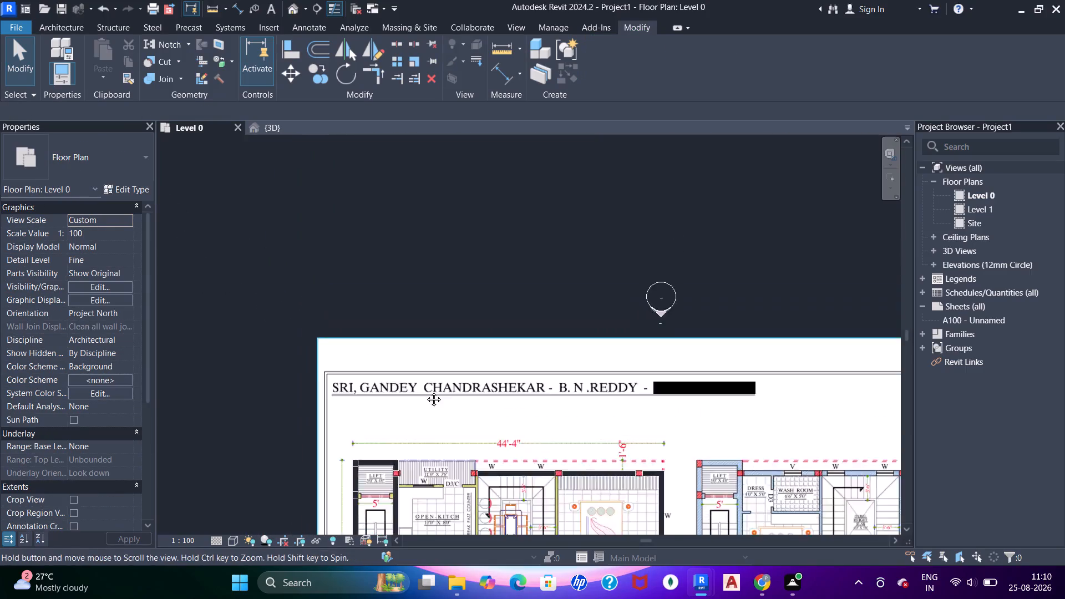
pyautogui.moveTo(425, 391); pyautogui.dragTo(425, 393, button='middle')
pyautogui.scroll(6, 418, 474)
pyautogui.moveTo(410, 481); pyautogui.dragTo(457, 250, button='middle')
pyautogui.scroll(5, 416, 286)
pyautogui.scroll(1, 381, 364)
pyautogui.moveTo(385, 332); pyautogui.dragTo(398, 257, button='middle')
pyautogui.scroll(1, 398, 258)
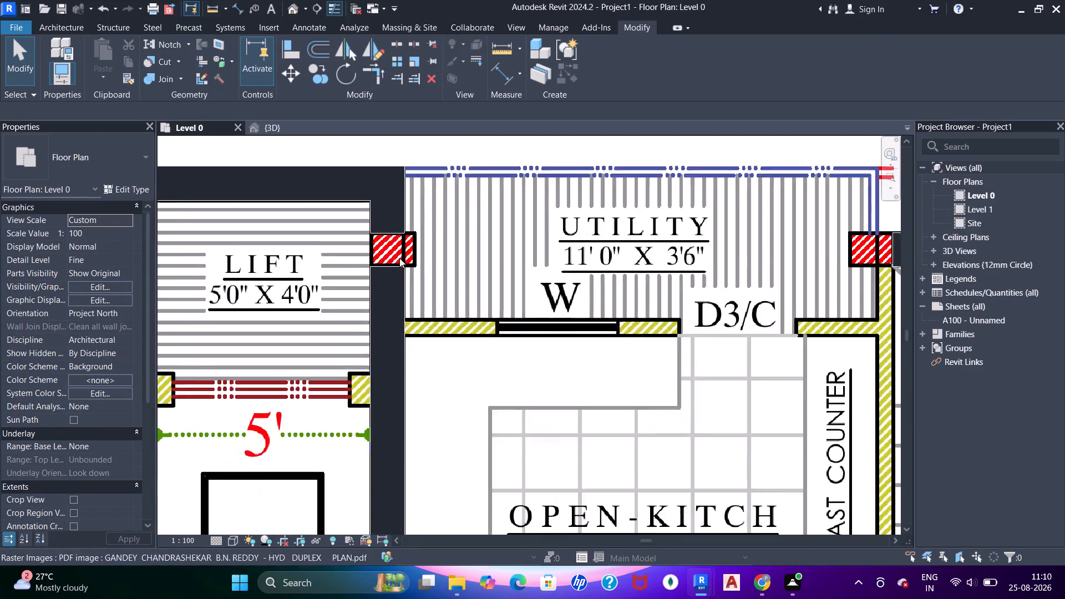
pyautogui.scroll(-5, 396, 275)
pyautogui.moveTo(410, 388); pyautogui.dragTo(414, 242, button='middle')
pyautogui.scroll(7, 380, 348)
pyautogui.scroll(-5, 401, 329)
pyautogui.scroll(1, 340, 306)
pyautogui.moveTo(340, 306); pyautogui.dragTo(372, 354, button='middle')
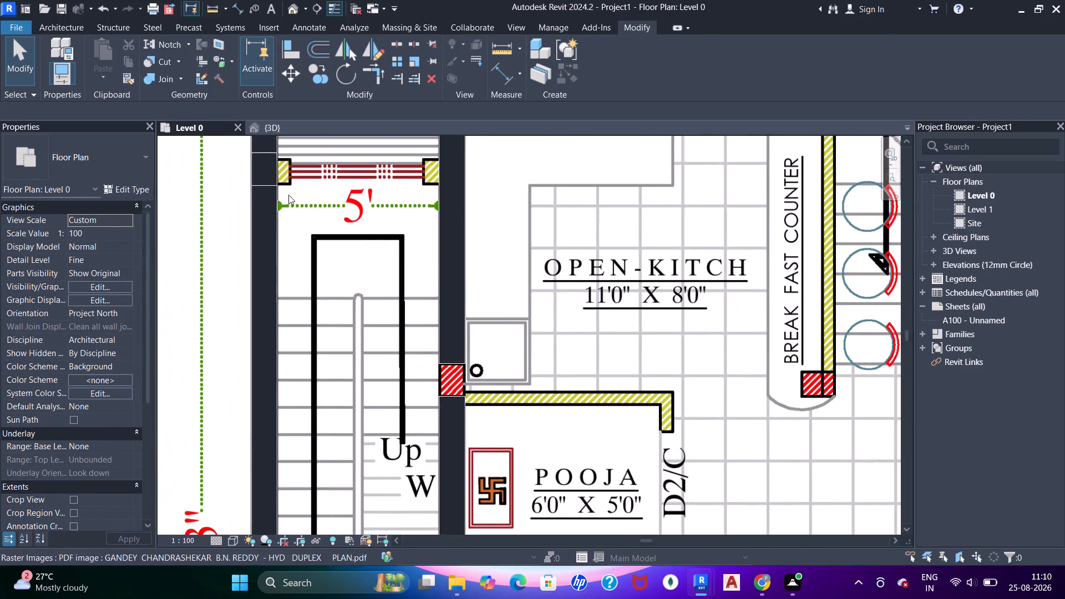
pyautogui.click(273, 174)
pyautogui.click(319, 78)
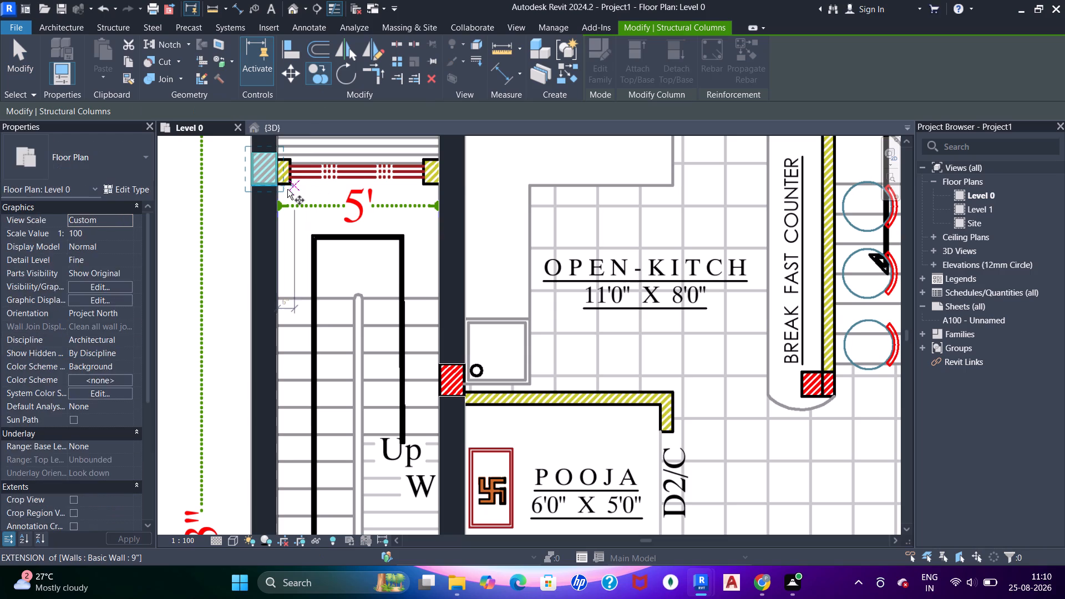
pyautogui.click(272, 184)
pyautogui.scroll(12, 533, 393)
pyautogui.moveTo(319, 357); pyautogui.dragTo(458, 359, button='middle')
pyautogui.click(456, 379)
pyautogui.press('Escape')
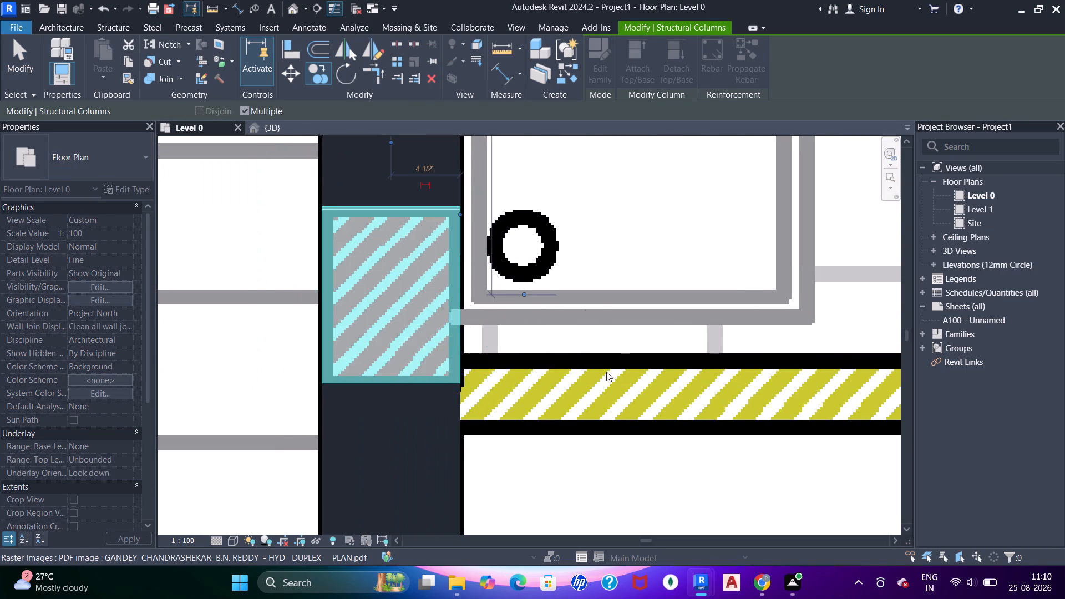
pyautogui.press('Escape')
# Copy that 12 x 19 column down the same wall line onto the red mark beside the hall's armchair.
pyautogui.scroll(-7, 422, 296)
pyautogui.click(407, 319)
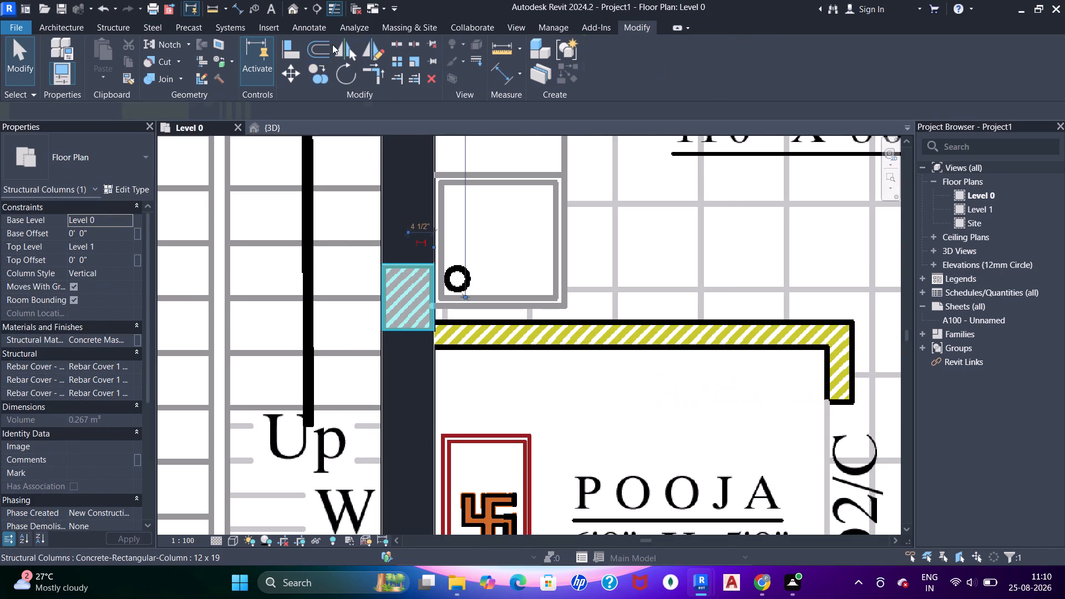
pyautogui.click(322, 75)
pyautogui.scroll(5, 454, 336)
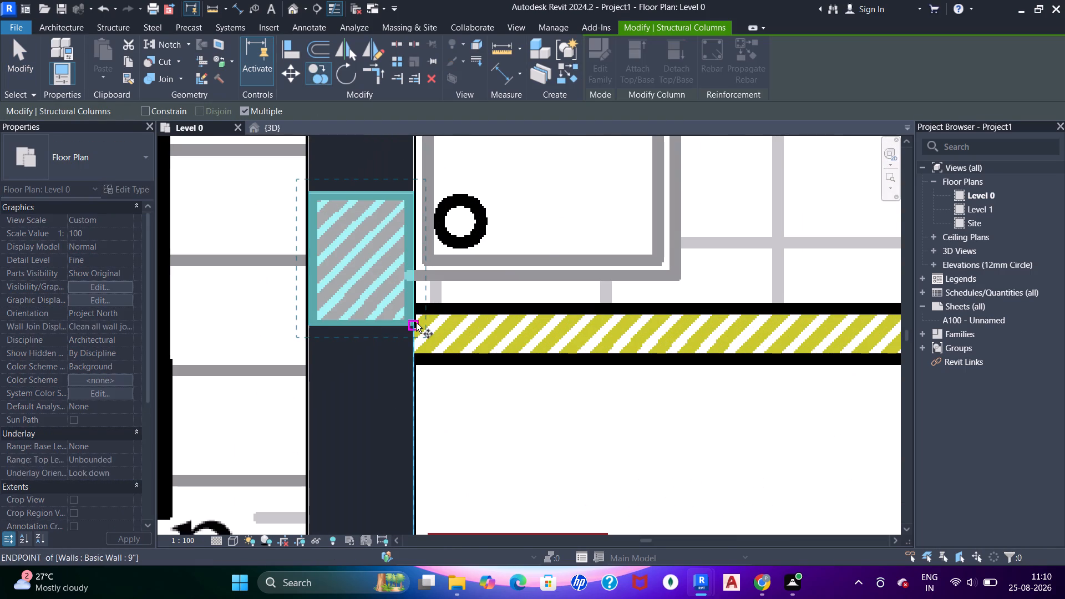
pyautogui.click(416, 323)
pyautogui.scroll(-13, 418, 343)
pyautogui.moveTo(442, 428); pyautogui.dragTo(454, 292, button='middle')
pyautogui.scroll(9, 431, 397)
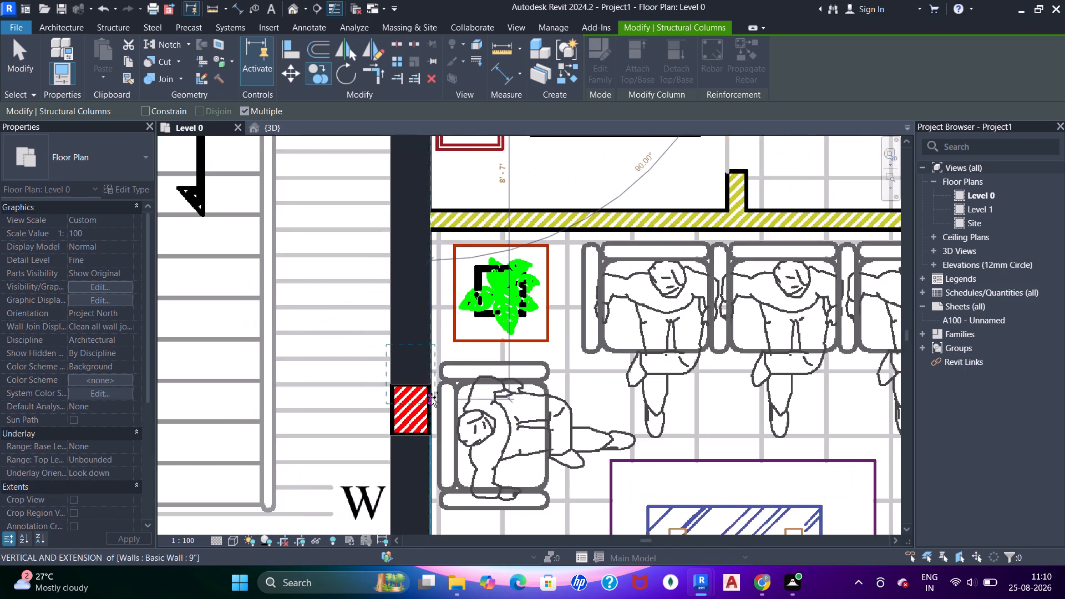
pyautogui.scroll(4, 431, 397)
pyautogui.click(439, 453)
pyautogui.press('Escape')
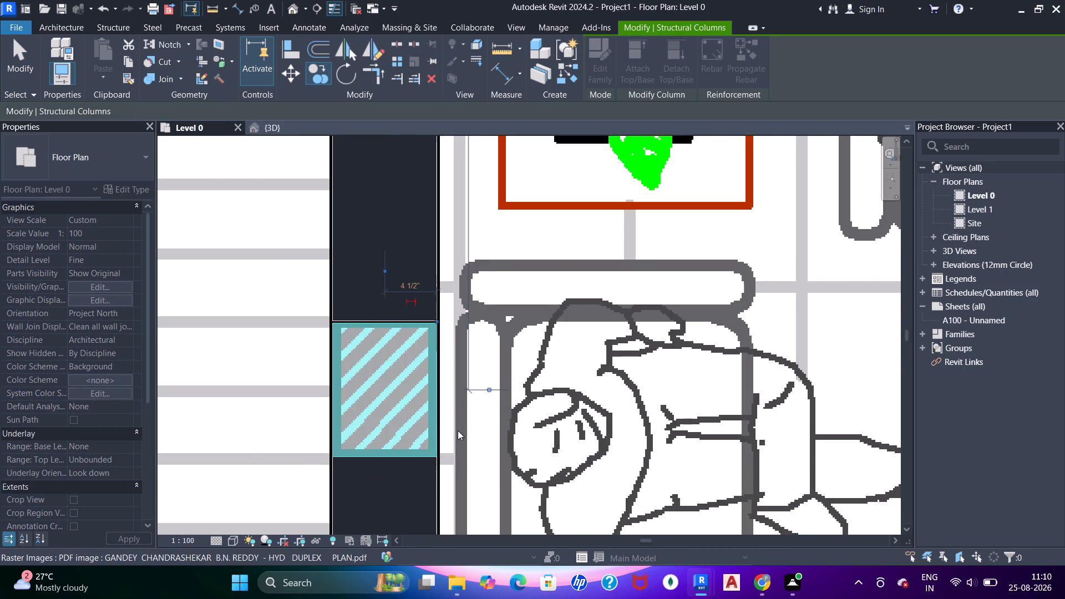
pyautogui.press('Escape')
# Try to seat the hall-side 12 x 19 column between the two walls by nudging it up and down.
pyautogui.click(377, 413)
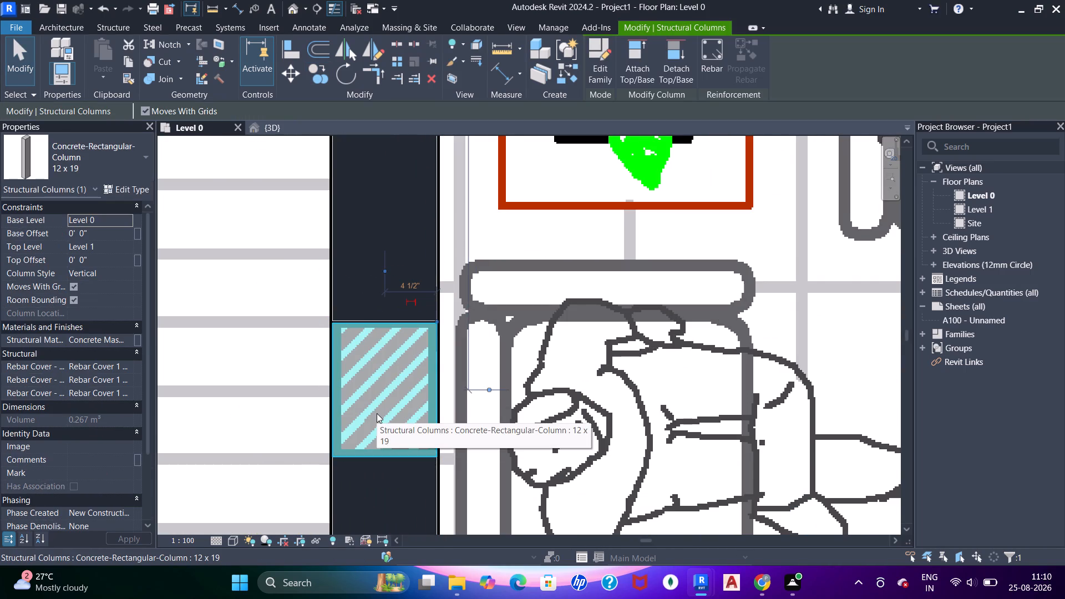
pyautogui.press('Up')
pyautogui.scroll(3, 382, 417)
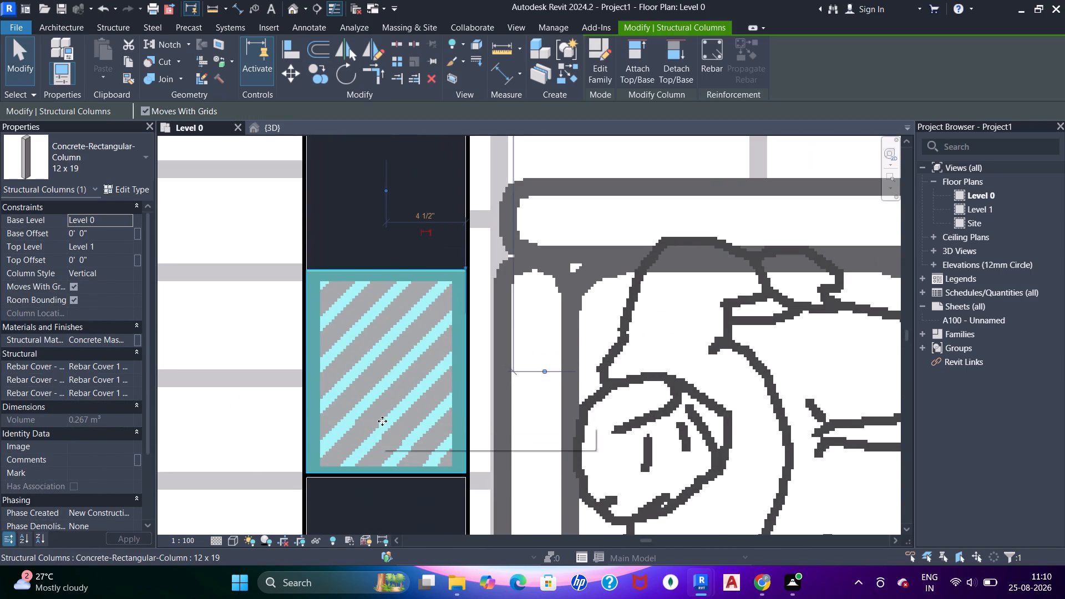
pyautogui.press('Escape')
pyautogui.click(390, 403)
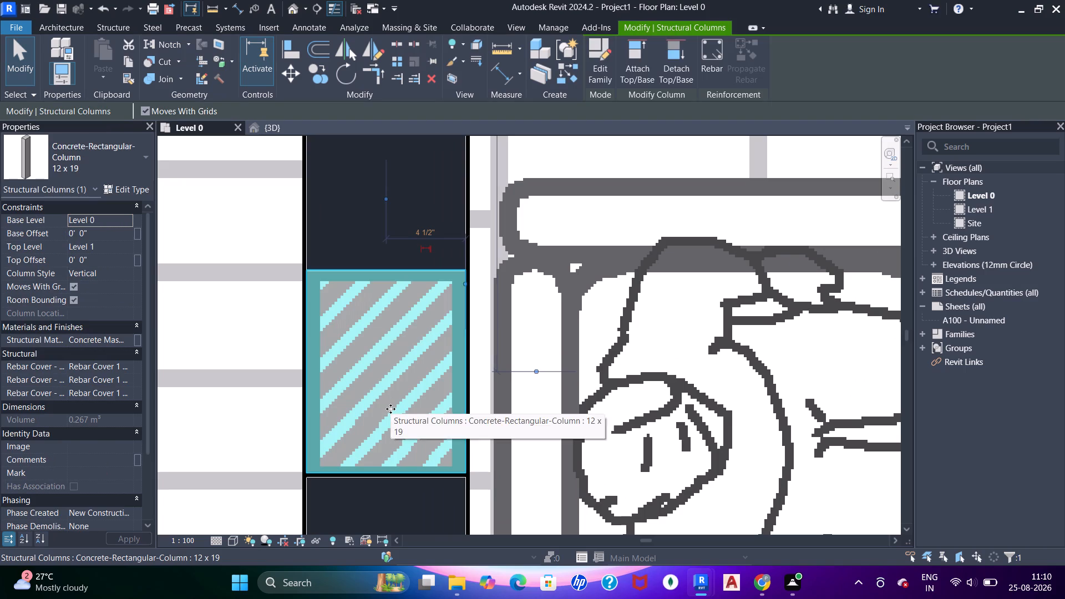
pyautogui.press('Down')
# Align the hall-side column's lower edge with the upper end of the 9" wall below it.
pyautogui.moveTo(393, 509); pyautogui.dragTo(397, 458, button='middle')
pyautogui.press('a')
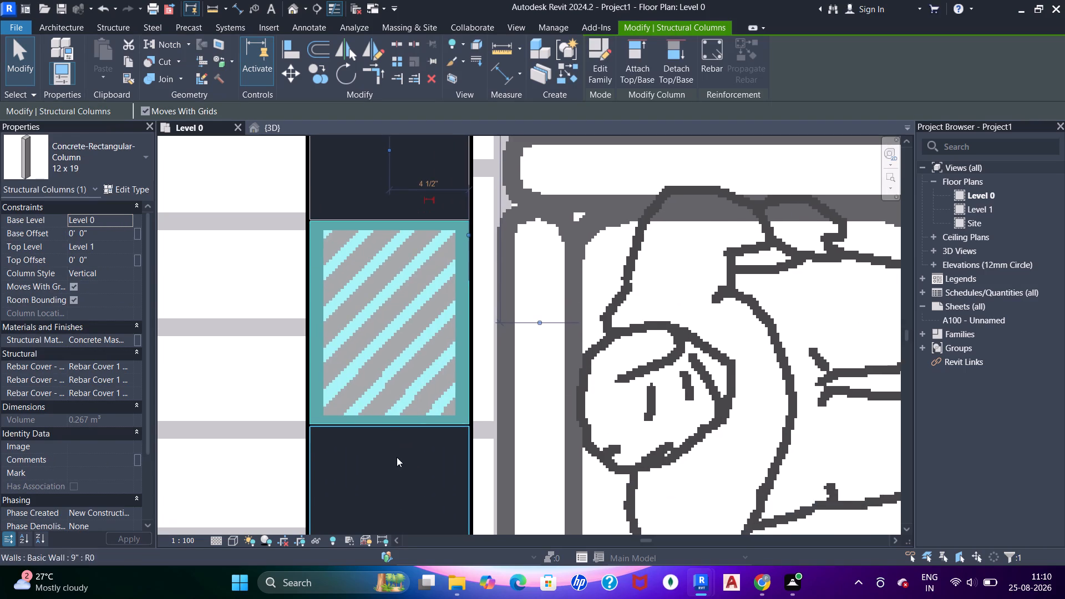
pyautogui.press('a')
pyautogui.press('a')
pyautogui.scroll(5, 370, 423)
pyautogui.click(390, 434)
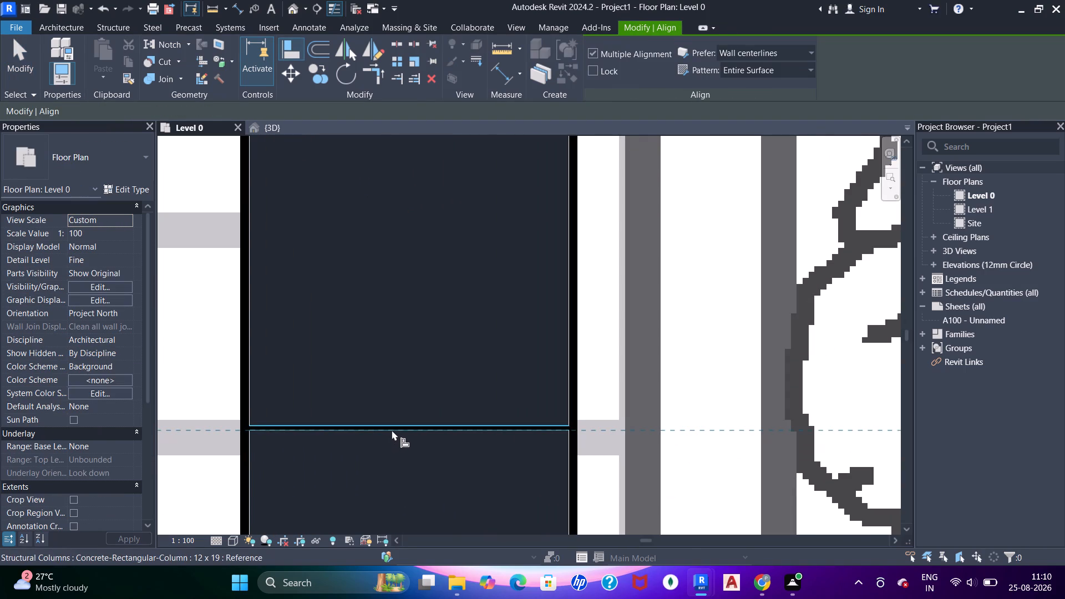
pyautogui.click(392, 430)
# Align the lower end of the 9" wall above the hall-side column with the column's upper edge.
pyautogui.scroll(-6, 397, 436)
pyautogui.moveTo(399, 366); pyautogui.dragTo(403, 445, button='middle')
pyautogui.click(323, 393)
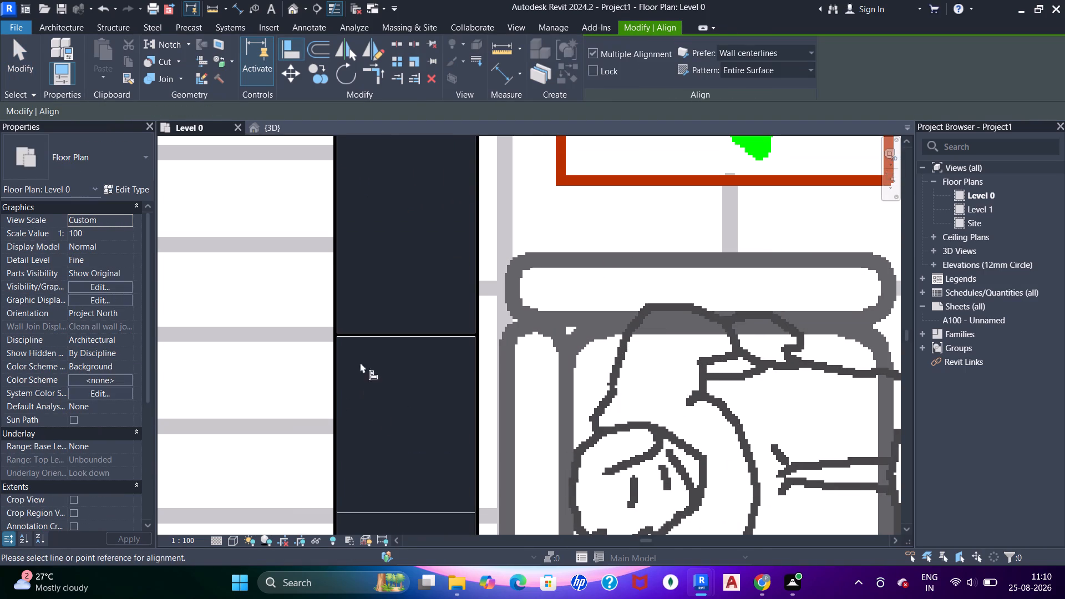
pyautogui.click(368, 342)
pyautogui.click(368, 338)
pyautogui.press('Escape')
pyautogui.press('Escape')
pyautogui.scroll(-2, 388, 348)
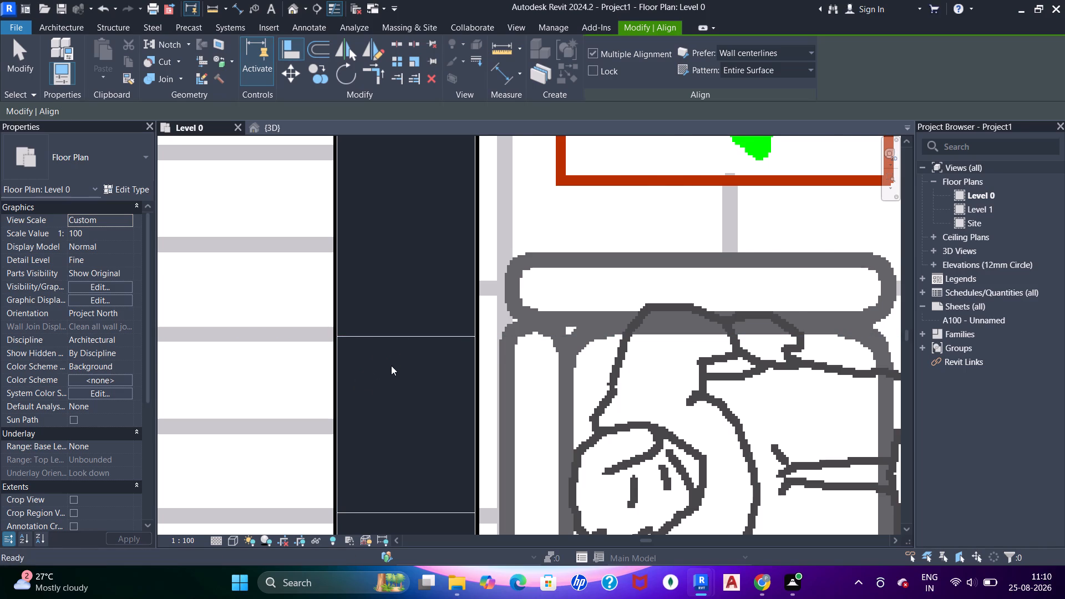
# Copy the hall-side 12 x 19 column down the same wall line onto the red mark at the hall's corner near D1/C.
pyautogui.scroll(-10, 391, 366)
pyautogui.moveTo(417, 319); pyautogui.dragTo(417, 504, button='middle')
pyautogui.scroll(9, 390, 250)
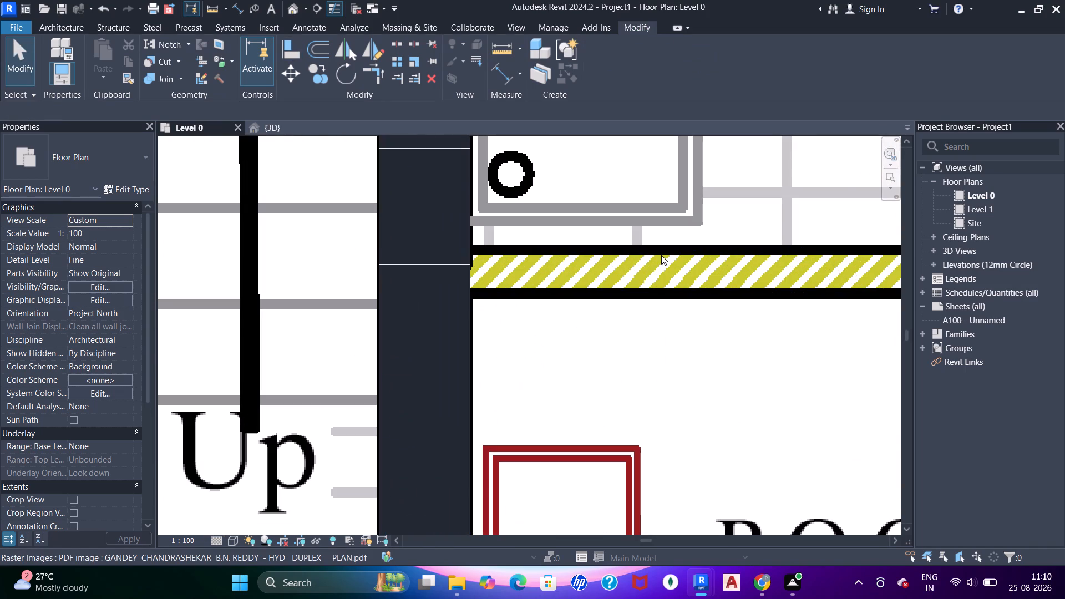
pyautogui.scroll(-11, 673, 341)
pyautogui.moveTo(530, 385); pyautogui.dragTo(417, 239, button='middle')
pyautogui.moveTo(437, 380); pyautogui.dragTo(468, 226, button='middle')
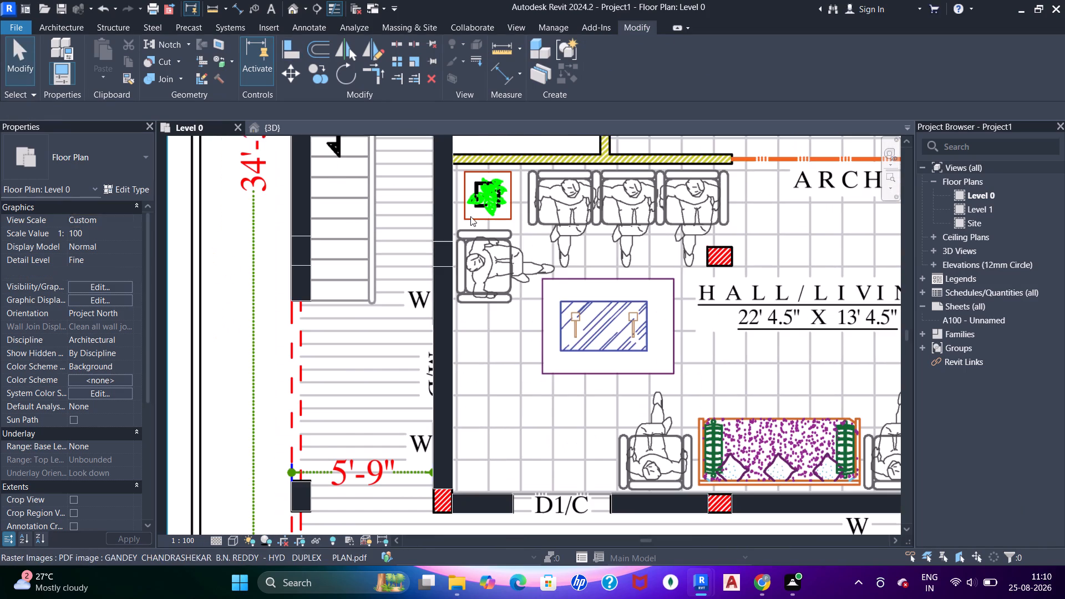
pyautogui.click(448, 261)
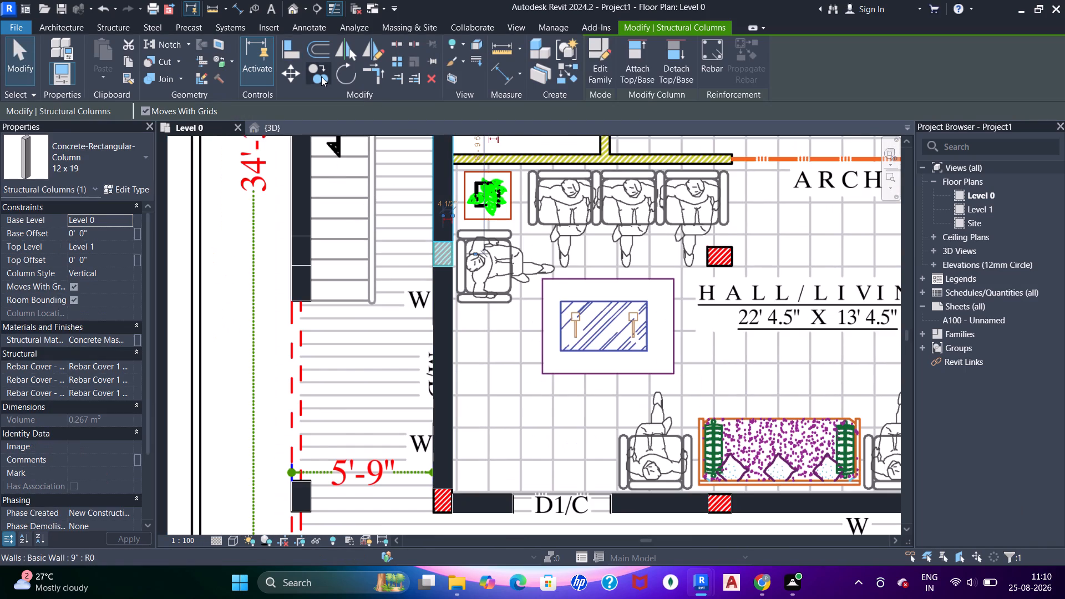
pyautogui.click(321, 77)
pyautogui.scroll(5, 439, 267)
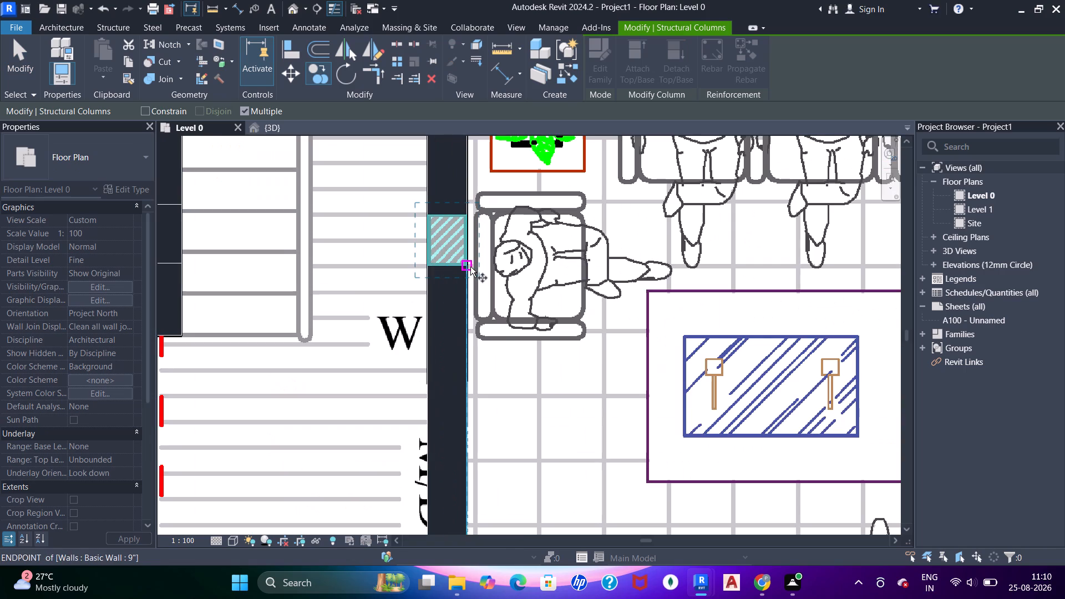
pyautogui.click(470, 267)
pyautogui.press('Escape')
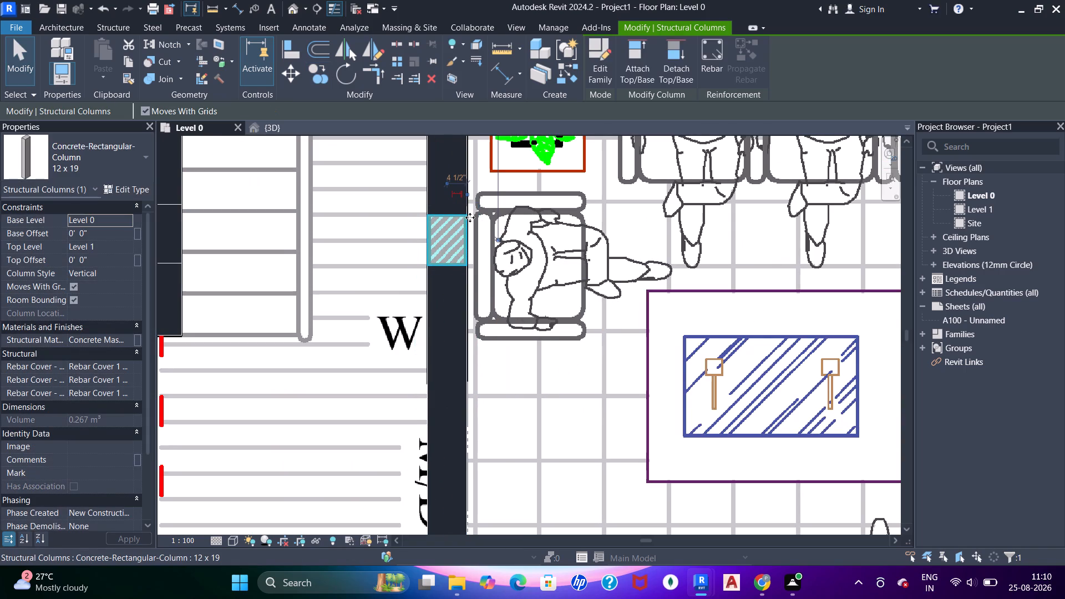
pyautogui.moveTo(311, 75); pyautogui.dragTo(326, 86)
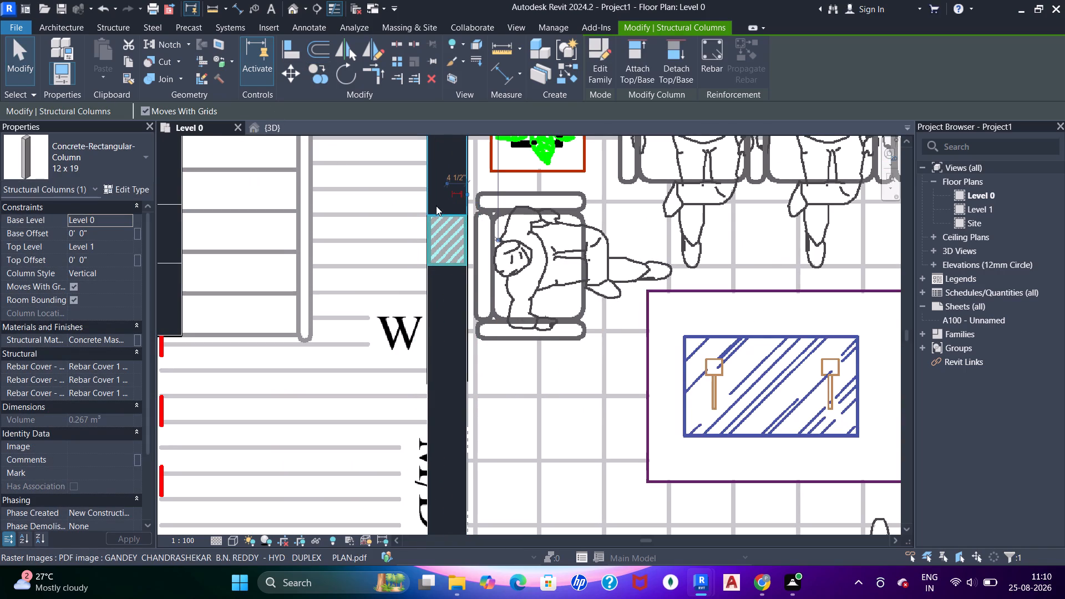
pyautogui.click(321, 82)
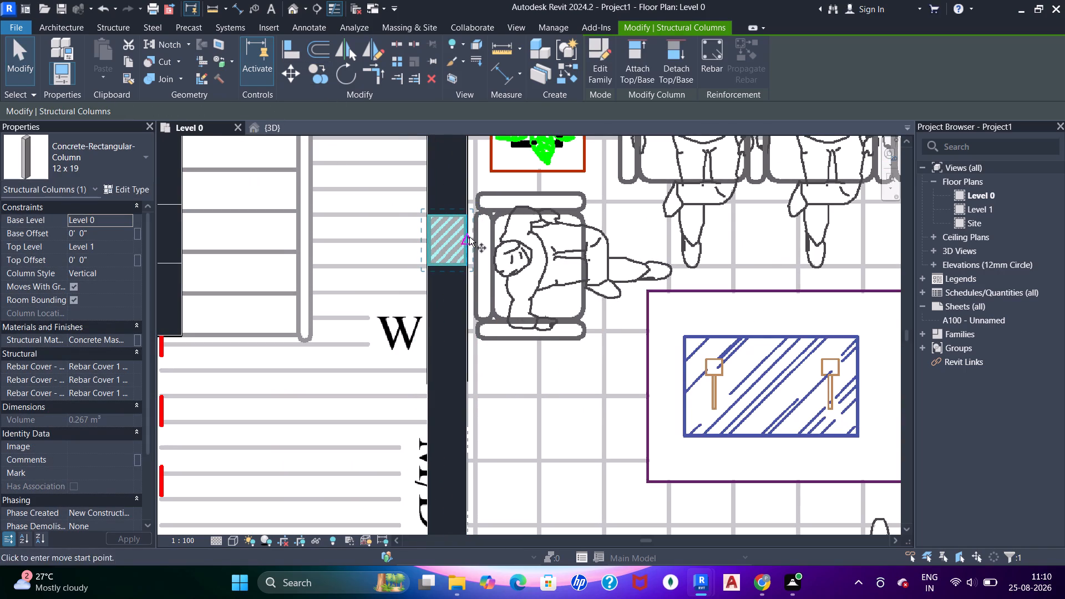
pyautogui.click(466, 216)
pyautogui.scroll(-5, 474, 253)
pyautogui.moveTo(449, 413); pyautogui.dragTo(446, 190, button='middle')
pyautogui.scroll(10, 459, 311)
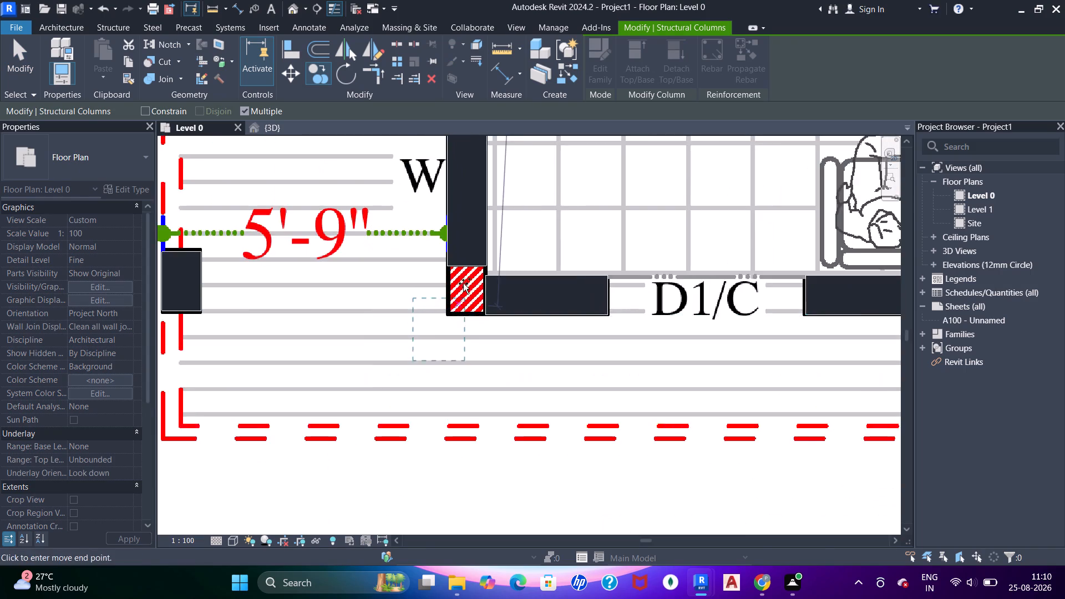
pyautogui.moveTo(470, 275); pyautogui.dragTo(459, 363, button='middle')
pyautogui.scroll(5, 479, 302)
pyautogui.click(513, 352)
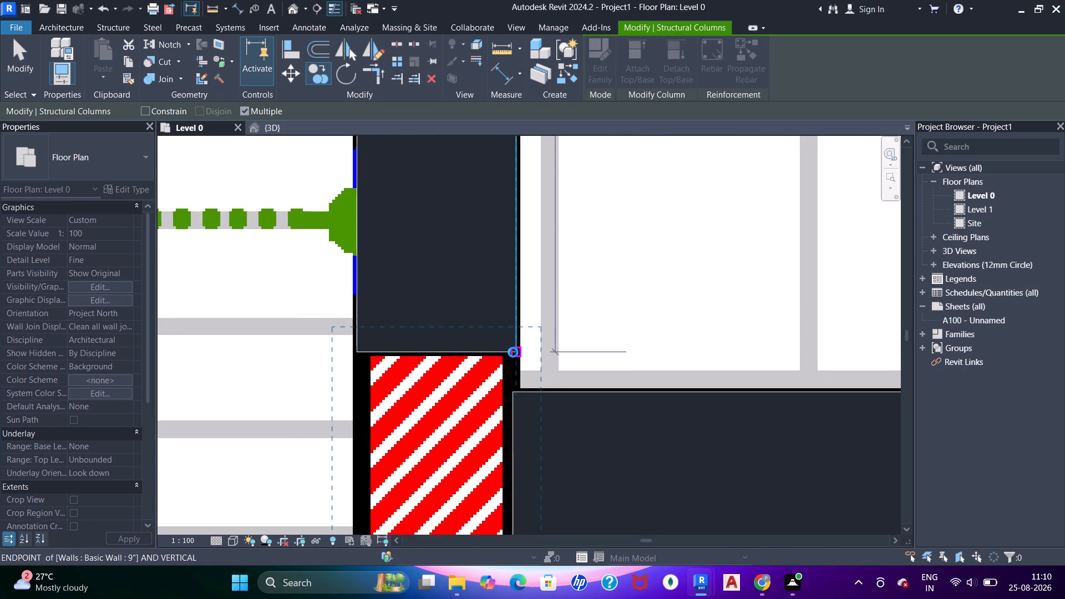
pyautogui.press('Escape')
pyautogui.press('Escape')
pyautogui.press('Escape')
pyautogui.press('Escape')
pyautogui.press('Escape')
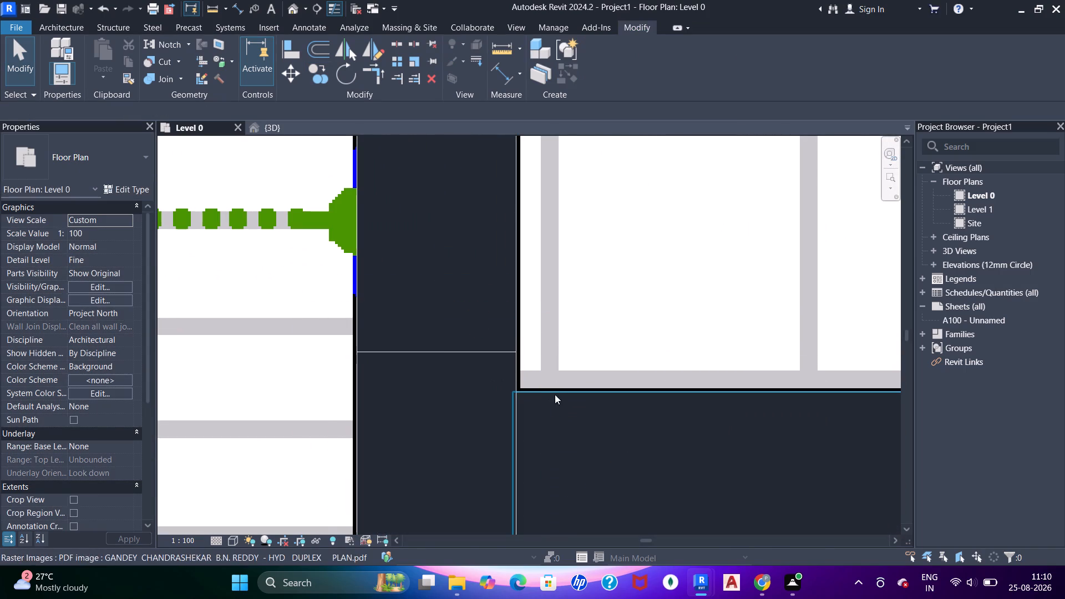
# Shorten the 9" wall between the corner column and D1/C by pulling its column-side end slightly off the column.
pyautogui.click(556, 394)
pyautogui.moveTo(538, 412); pyautogui.dragTo(488, 232, button='middle')
pyautogui.moveTo(461, 370); pyautogui.dragTo(461, 371)
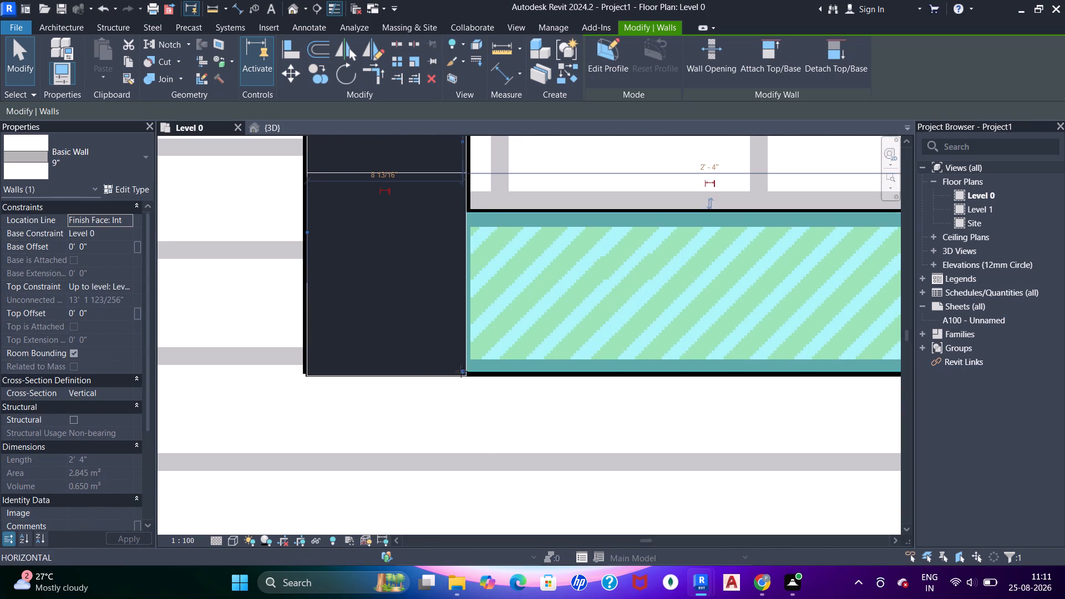
pyautogui.moveTo(461, 371); pyautogui.dragTo(476, 372)
pyautogui.moveTo(500, 237); pyautogui.dragTo(499, 286, button='middle')
pyautogui.press('Escape')
pyautogui.press('Escape')
# Align the end of that short 9" wall with the facing edge of the corner column.
pyautogui.click(463, 262)
pyautogui.scroll(2, 468, 260)
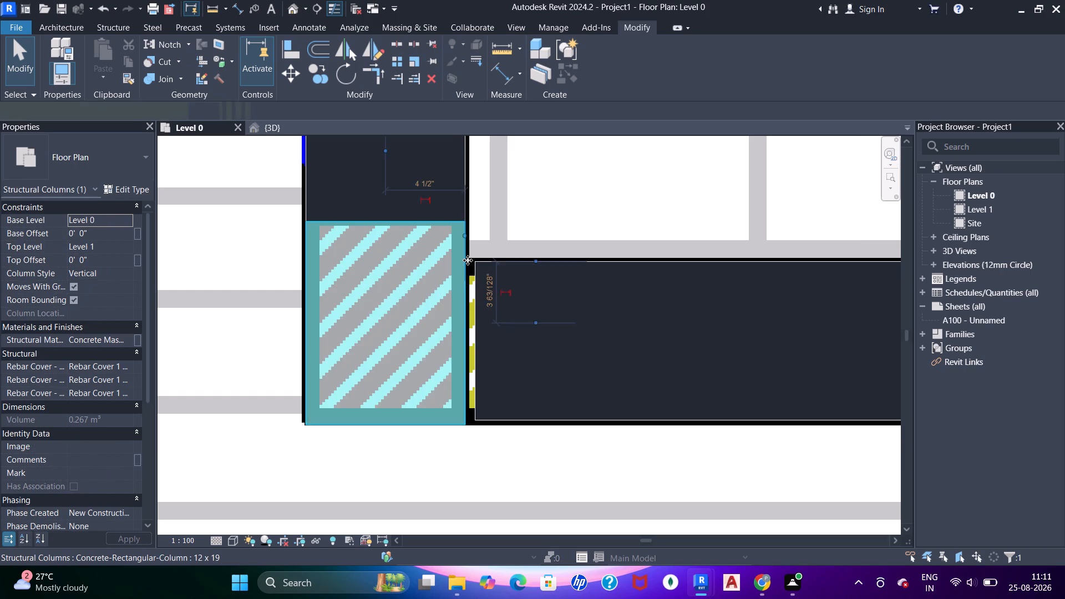
pyautogui.press('Escape')
pyautogui.press('a')
pyautogui.press('a')
pyautogui.press('a')
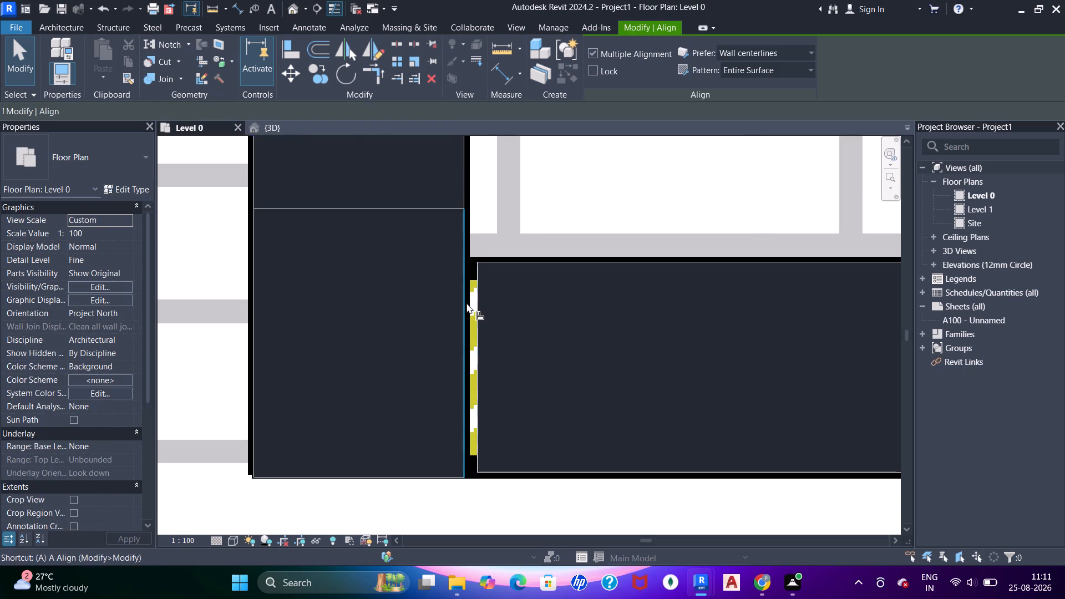
pyautogui.click(466, 303)
pyautogui.click(479, 309)
pyautogui.press('Escape')
pyautogui.press('Escape')
# Align the outer face of the short 9" wall beside D1/C with the corner column's lower edge.
pyautogui.scroll(-4, 564, 266)
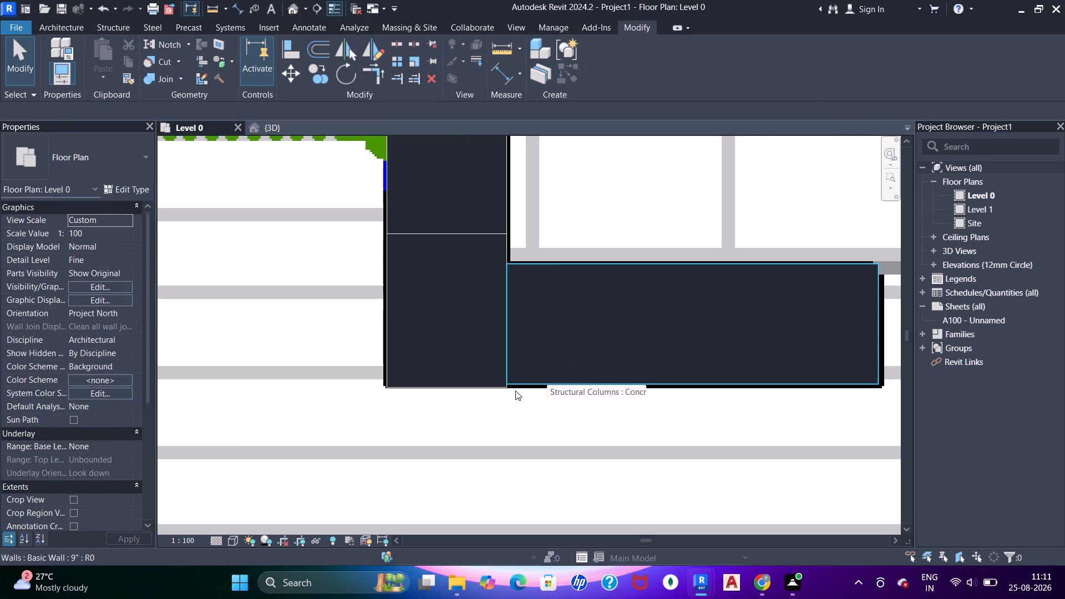
pyautogui.press('a')
pyautogui.press('a')
pyautogui.press('a')
pyautogui.click(478, 386)
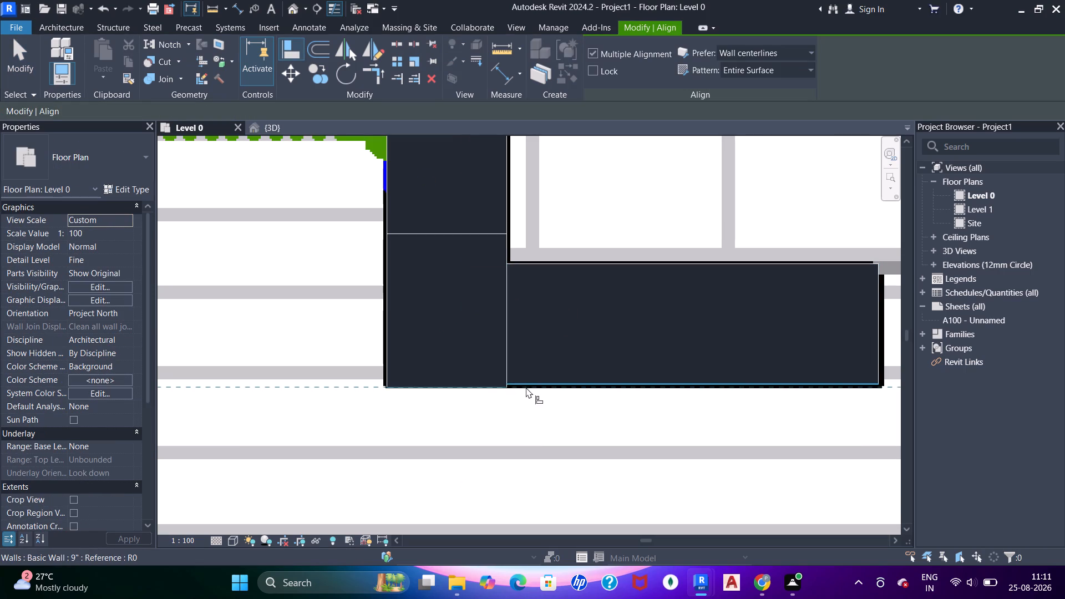
pyautogui.click(527, 385)
# Align the outer faces of the 9" walls beyond D1/C, on both sides of the next red column mark, with the first wall.
pyautogui.scroll(-6, 551, 390)
pyautogui.moveTo(590, 397); pyautogui.dragTo(217, 383, button='middle')
pyautogui.click(301, 378)
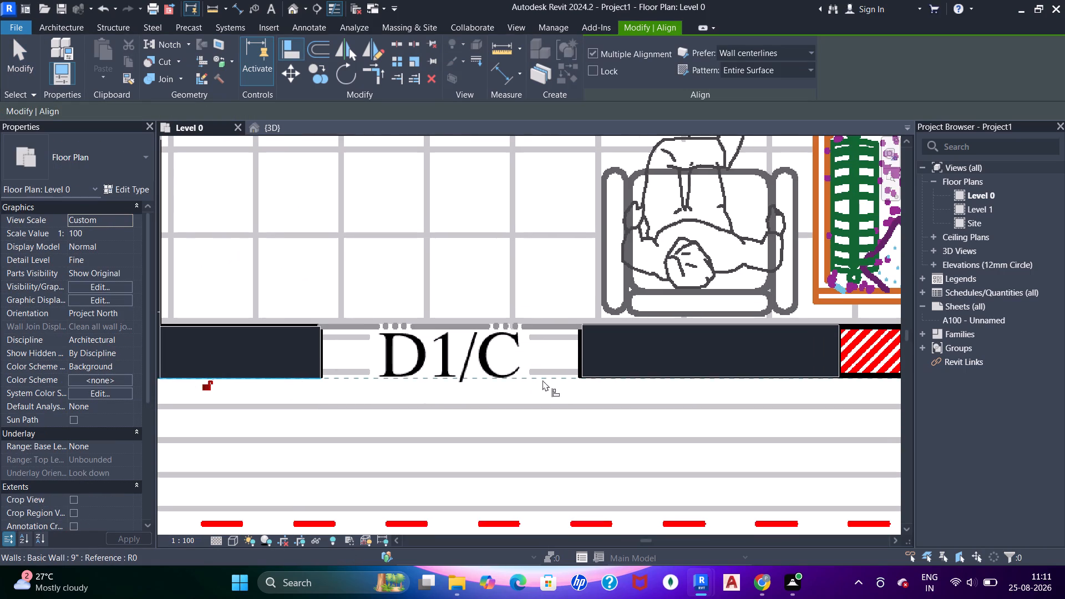
pyautogui.click(631, 375)
pyautogui.scroll(-3, 649, 388)
pyautogui.moveTo(453, 392); pyautogui.dragTo(336, 393, button='middle')
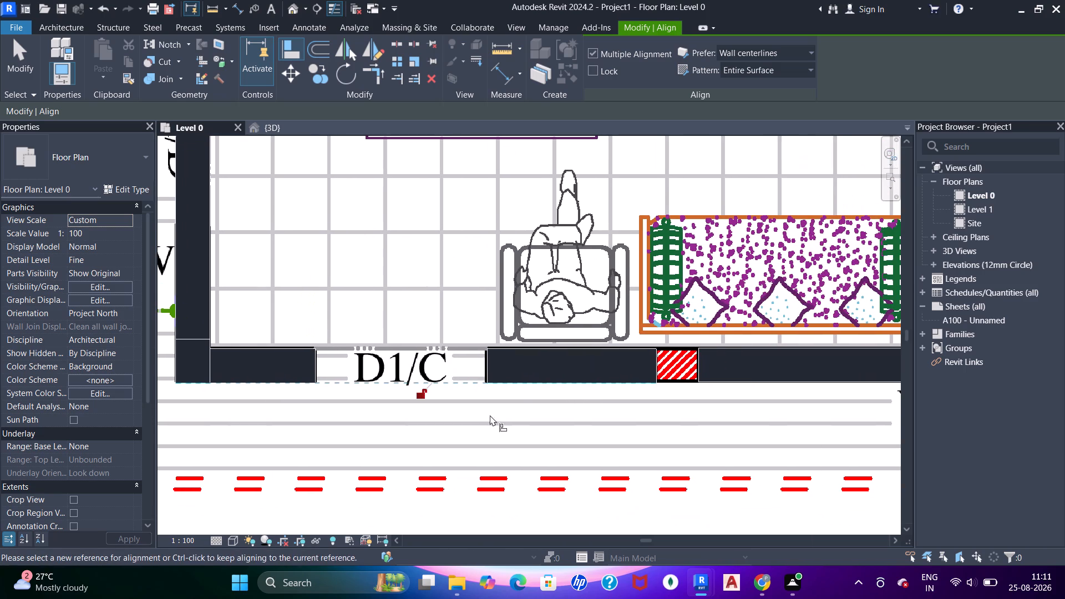
pyautogui.click(490, 415)
pyautogui.click(509, 382)
pyautogui.click(702, 378)
# Continue aligning the outer faces of the 9" walls below the dress and wash room, up to the building's far corner.
pyautogui.moveTo(736, 409); pyautogui.dragTo(680, 412, button='middle')
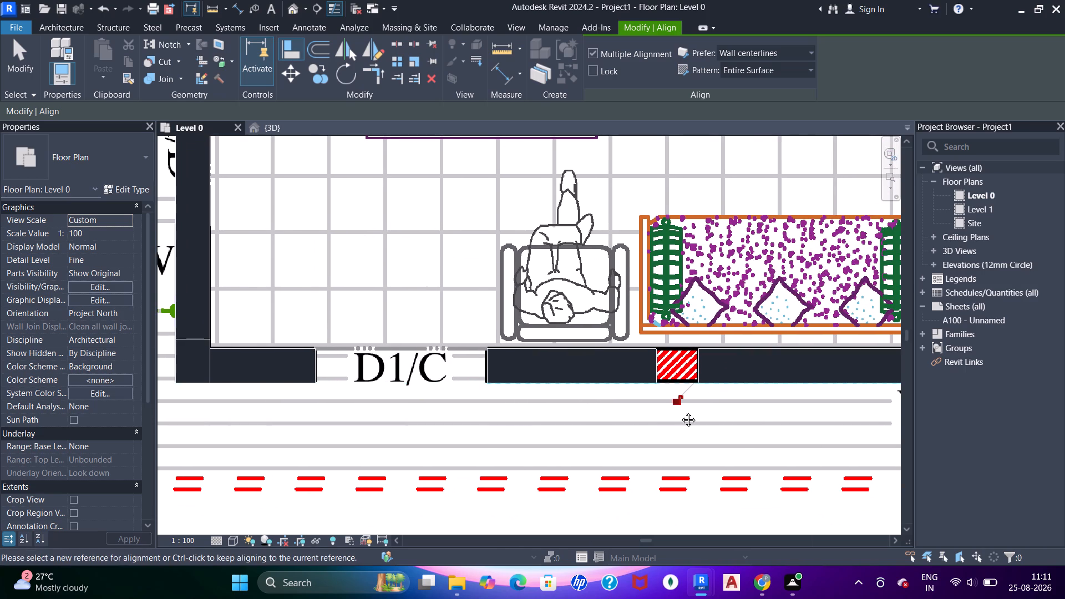
pyautogui.moveTo(680, 412); pyautogui.dragTo(263, 413, button='middle')
pyautogui.click(763, 387)
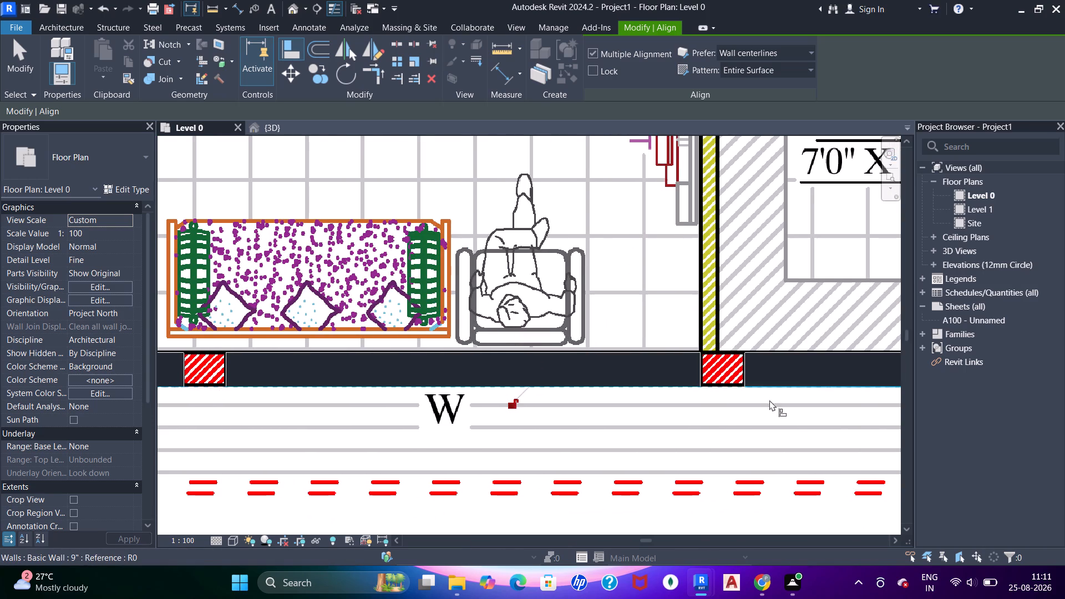
pyautogui.moveTo(779, 414); pyautogui.dragTo(287, 455, button='middle')
pyautogui.click(778, 424)
pyautogui.moveTo(773, 436); pyautogui.dragTo(645, 436, button='middle')
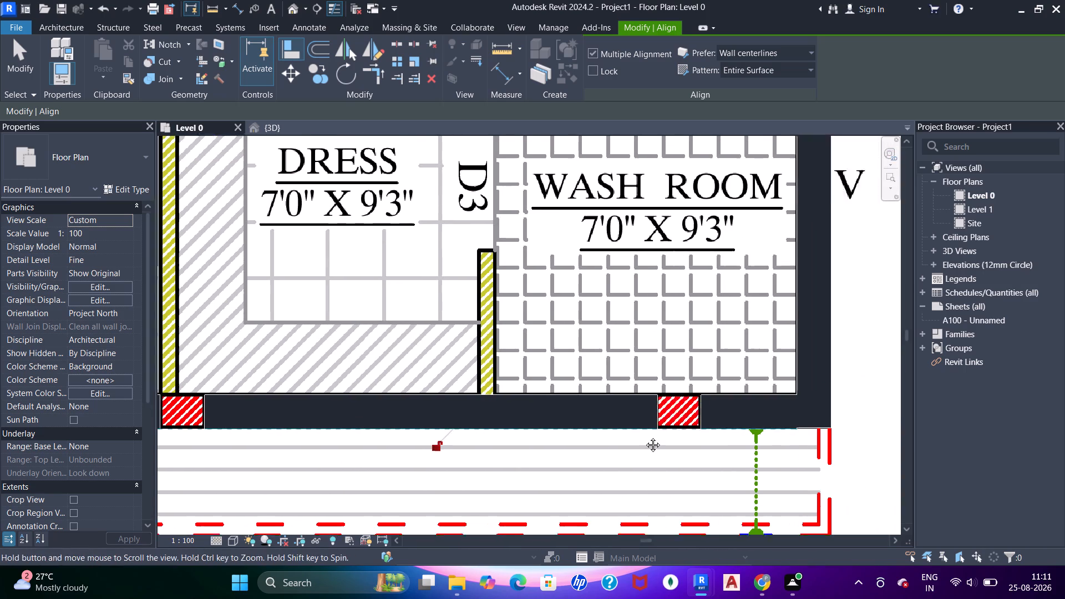
pyautogui.moveTo(645, 436); pyautogui.dragTo(523, 434, button='middle')
pyautogui.scroll(5, 655, 430)
pyautogui.click(580, 415)
pyautogui.press('Escape')
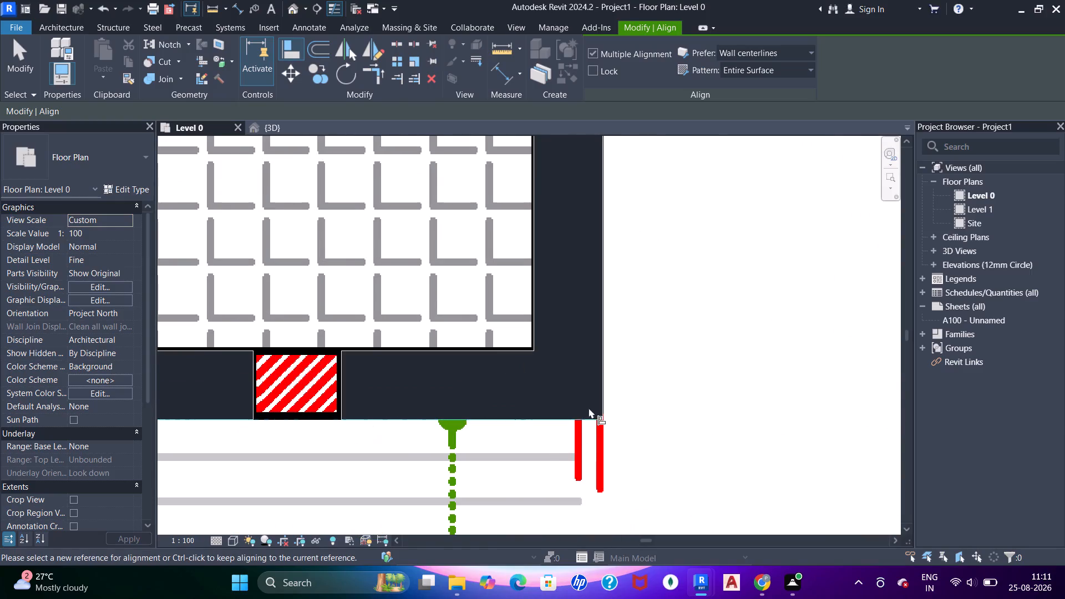
pyautogui.press('Escape')
pyautogui.scroll(-13, 481, 357)
pyautogui.press('Escape')
pyautogui.press('Escape')
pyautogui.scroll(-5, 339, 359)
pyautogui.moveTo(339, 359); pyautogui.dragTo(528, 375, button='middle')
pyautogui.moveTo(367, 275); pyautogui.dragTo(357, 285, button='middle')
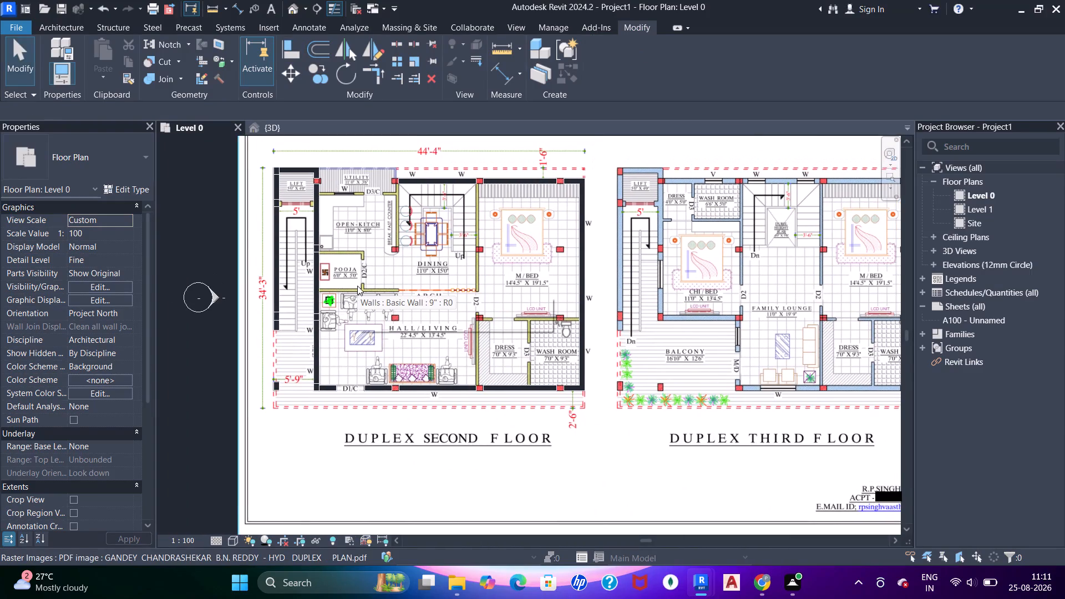
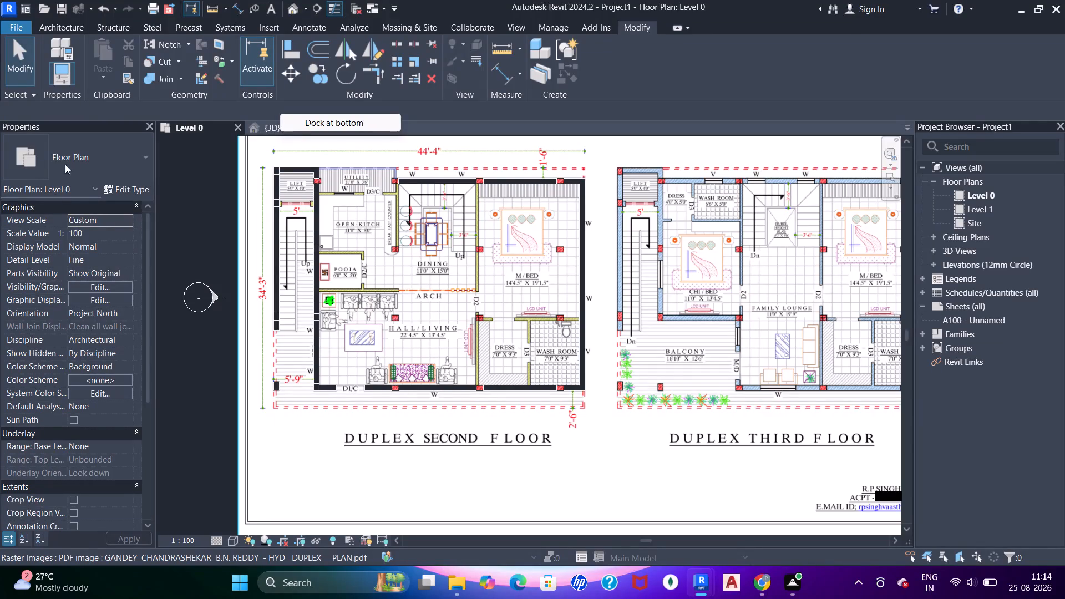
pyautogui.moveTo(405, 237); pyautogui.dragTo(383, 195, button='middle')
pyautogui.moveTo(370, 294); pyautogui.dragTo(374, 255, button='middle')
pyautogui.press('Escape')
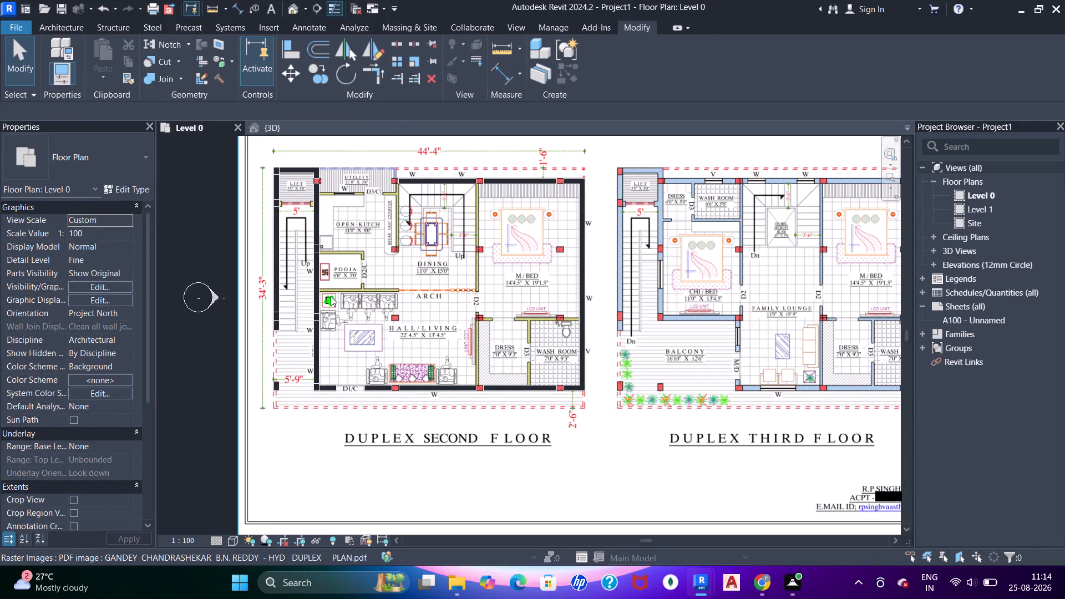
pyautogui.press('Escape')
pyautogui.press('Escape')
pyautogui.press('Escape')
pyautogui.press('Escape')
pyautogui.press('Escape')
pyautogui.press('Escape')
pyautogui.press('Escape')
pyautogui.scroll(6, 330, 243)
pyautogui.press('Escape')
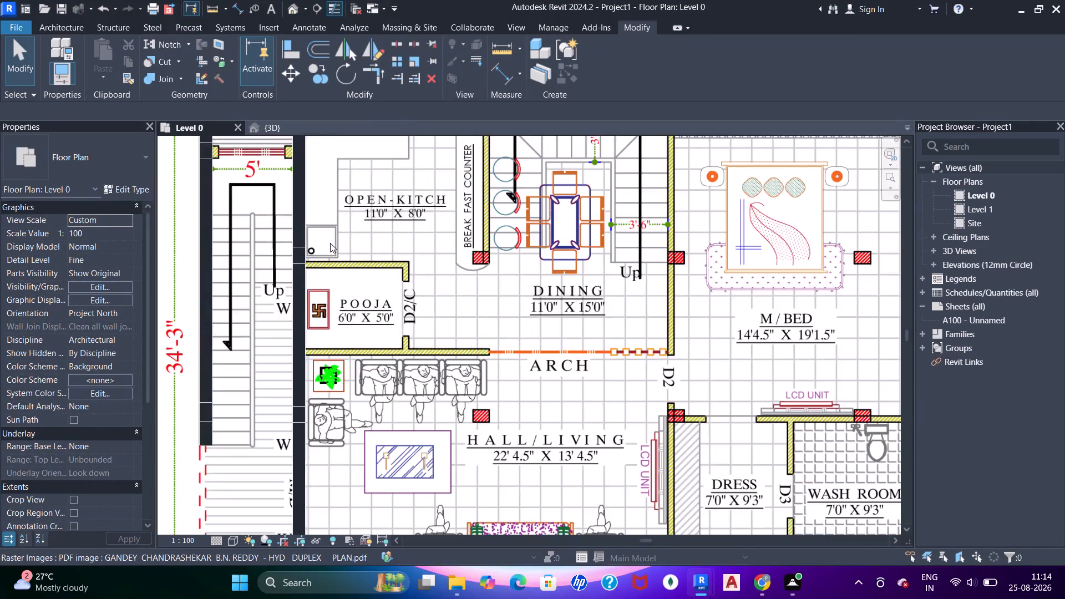
# Copy the corner column beside D1/C onto the first red column mark along the 9" wall below the hall/living room.
pyautogui.scroll(-4, 329, 243)
pyautogui.moveTo(354, 297); pyautogui.dragTo(356, 206, button='middle')
pyautogui.scroll(7, 404, 339)
pyautogui.scroll(-4, 423, 335)
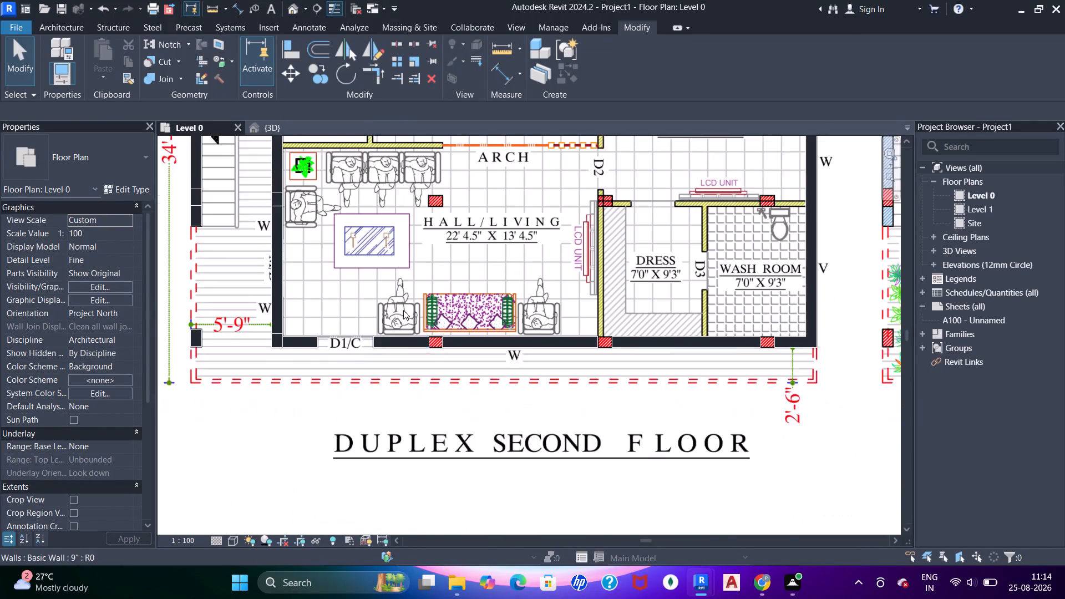
pyautogui.moveTo(393, 300); pyautogui.dragTo(390, 345, button='middle')
pyautogui.scroll(5, 310, 390)
pyautogui.moveTo(247, 388); pyautogui.dragTo(253, 381)
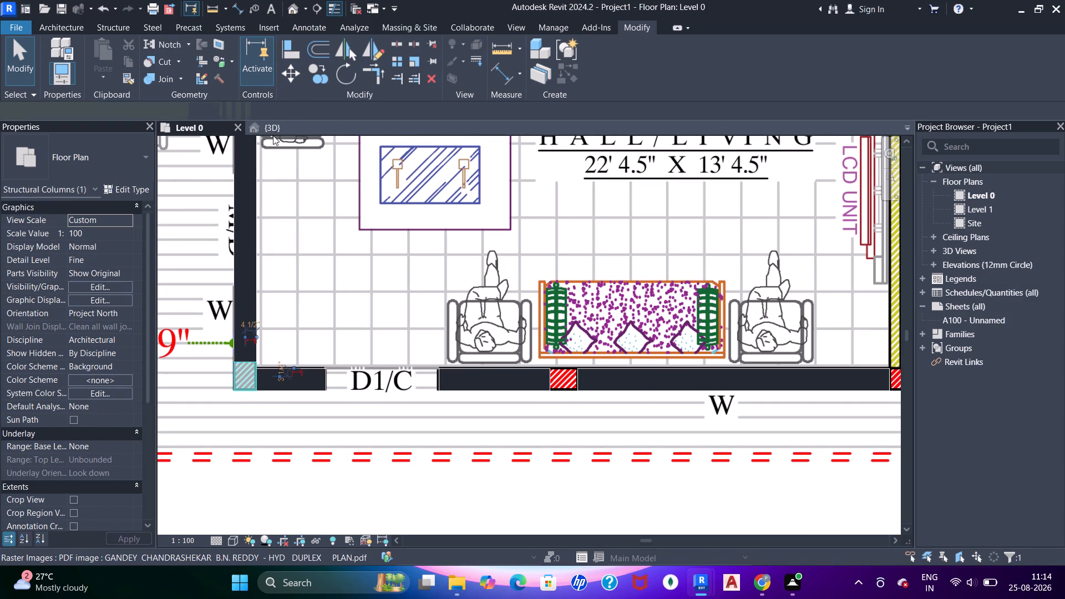
pyautogui.click(310, 77)
pyautogui.scroll(5, 258, 385)
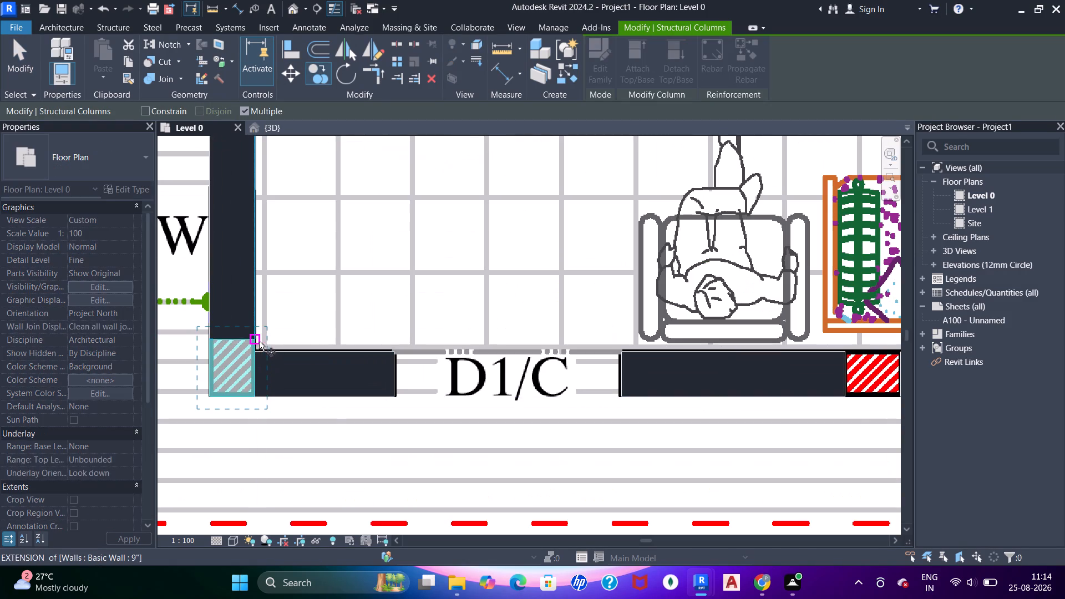
pyautogui.click(256, 341)
pyautogui.moveTo(536, 361); pyautogui.dragTo(271, 336, button='middle')
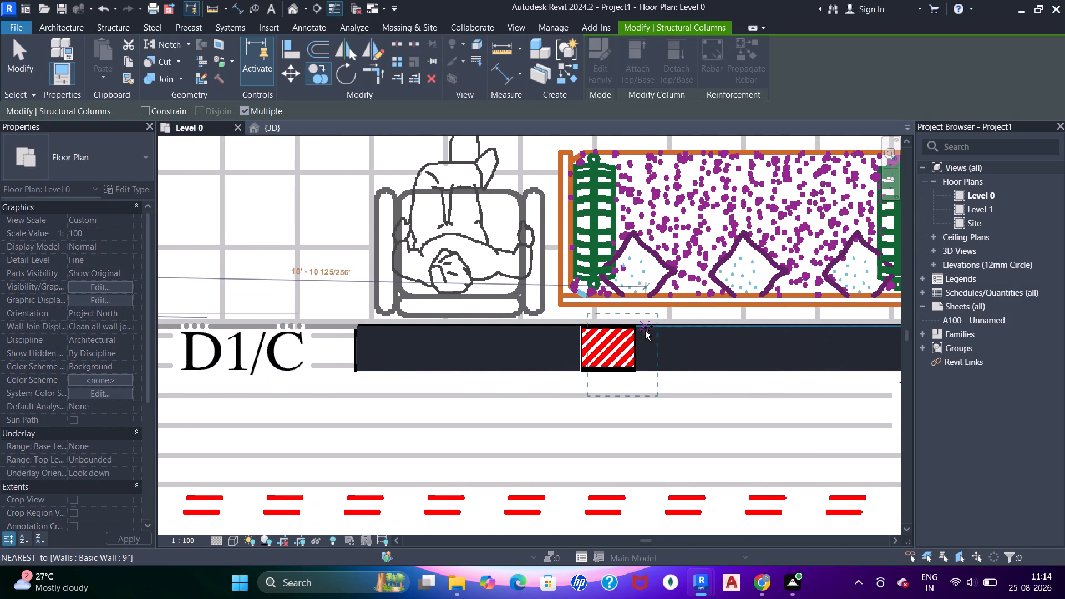
pyautogui.click(632, 329)
pyautogui.press('Escape')
pyautogui.press('Escape')
pyautogui.press('Escape')
pyautogui.press('Escape')
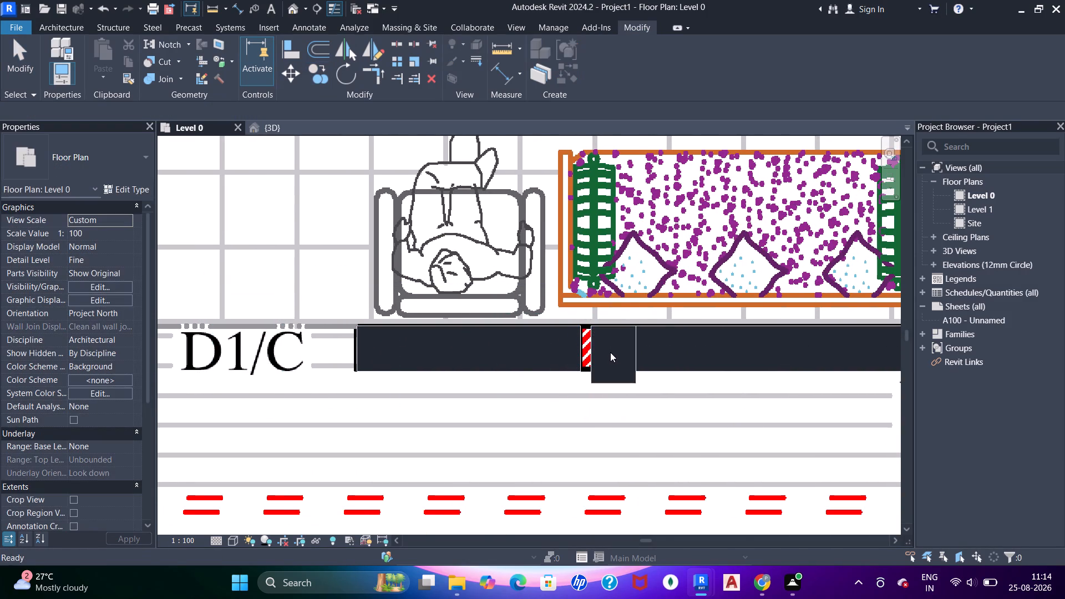
# Rotate the copied 12 x 19 column by 90° about its centre.
pyautogui.click(610, 352)
pyautogui.write('ro')
pyautogui.scroll(4, 610, 350)
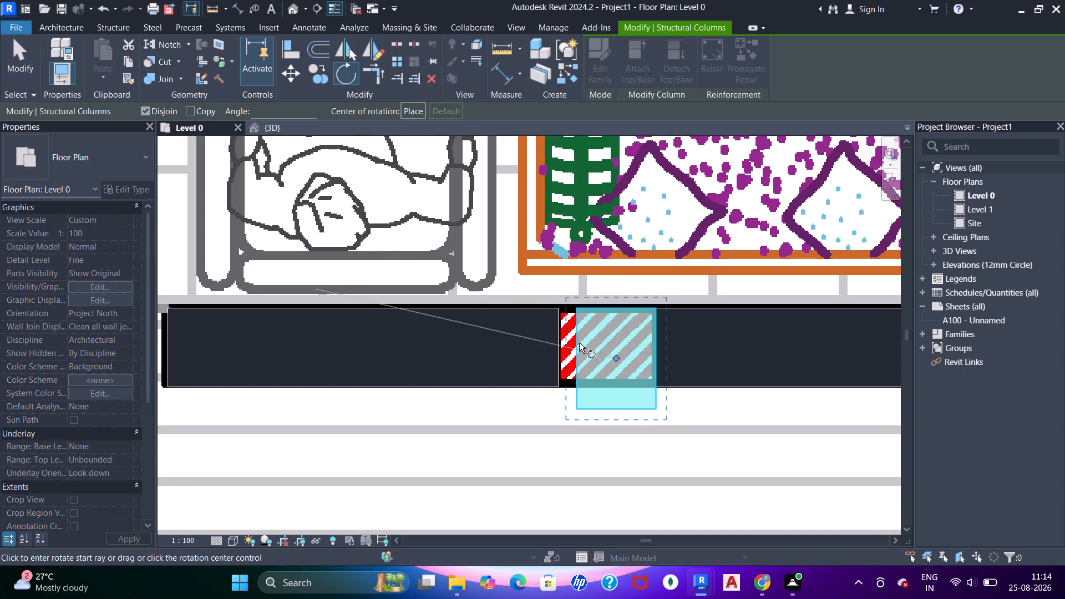
pyautogui.click(569, 360)
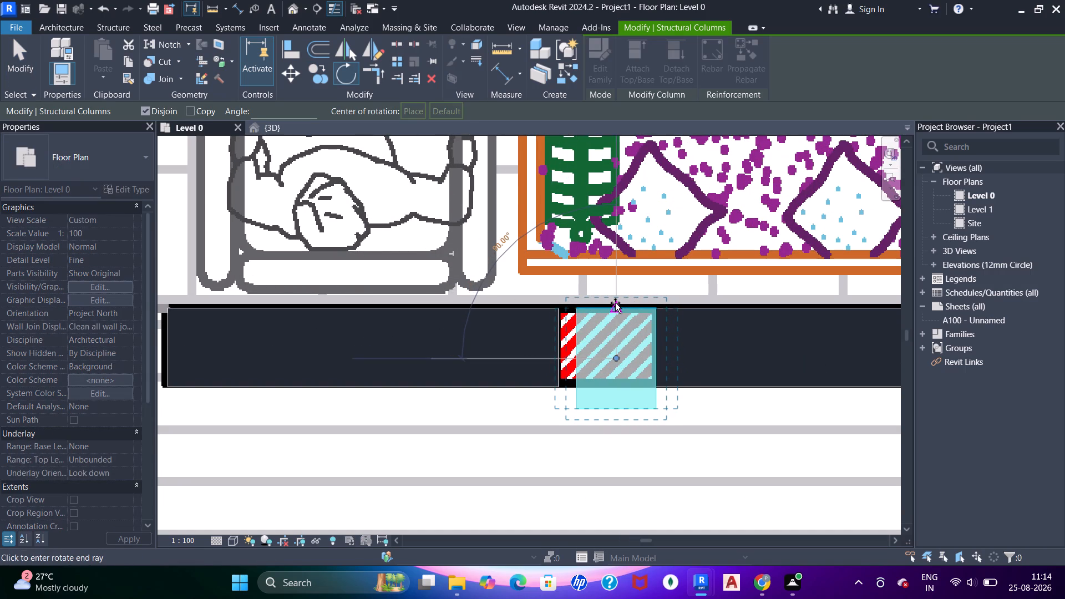
pyautogui.click(615, 303)
# Align the rotated column with the inner face of the 9" wall and with the end of the wall beside D1/C.
pyautogui.press('a')
pyautogui.press('a')
pyautogui.press('a')
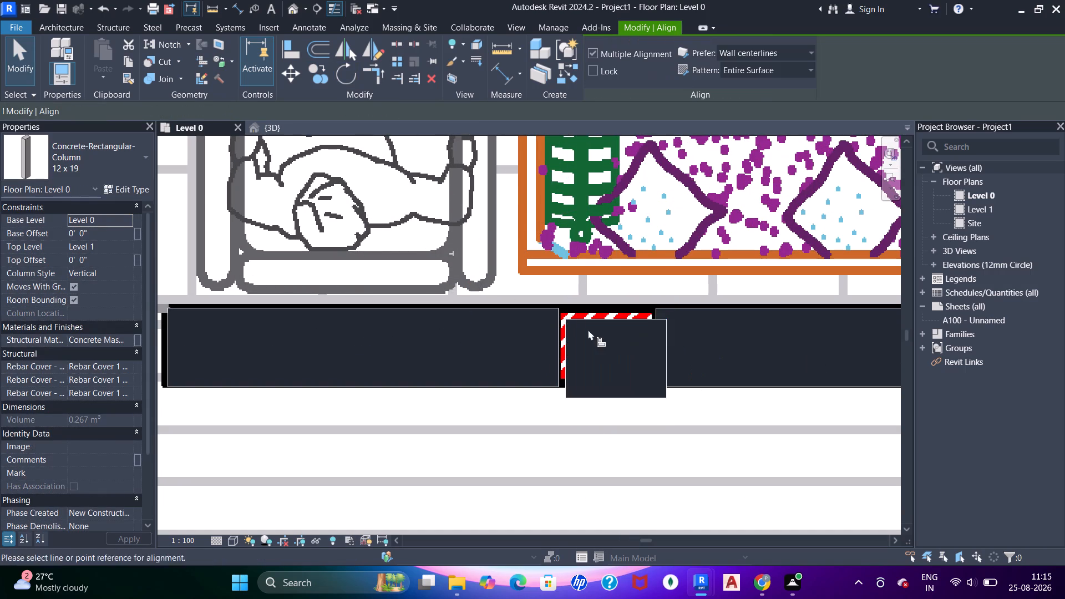
pyautogui.scroll(4, 569, 313)
pyautogui.click(541, 307)
pyautogui.click(615, 318)
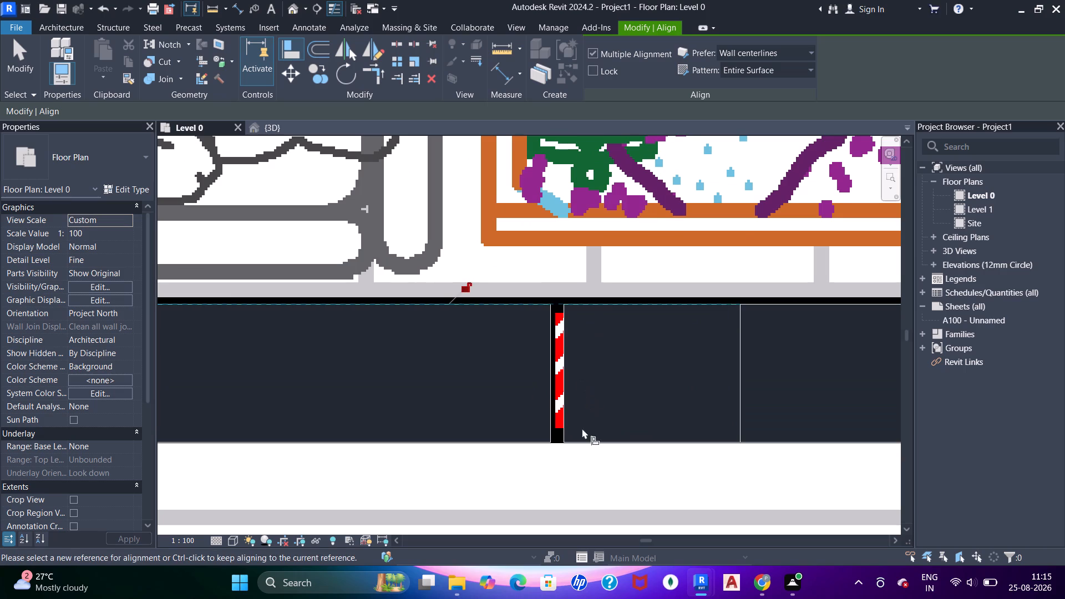
pyautogui.click(577, 471)
pyautogui.click(551, 411)
pyautogui.click(567, 398)
pyautogui.scroll(-4, 578, 384)
pyautogui.press('Escape')
pyautogui.press('Escape')
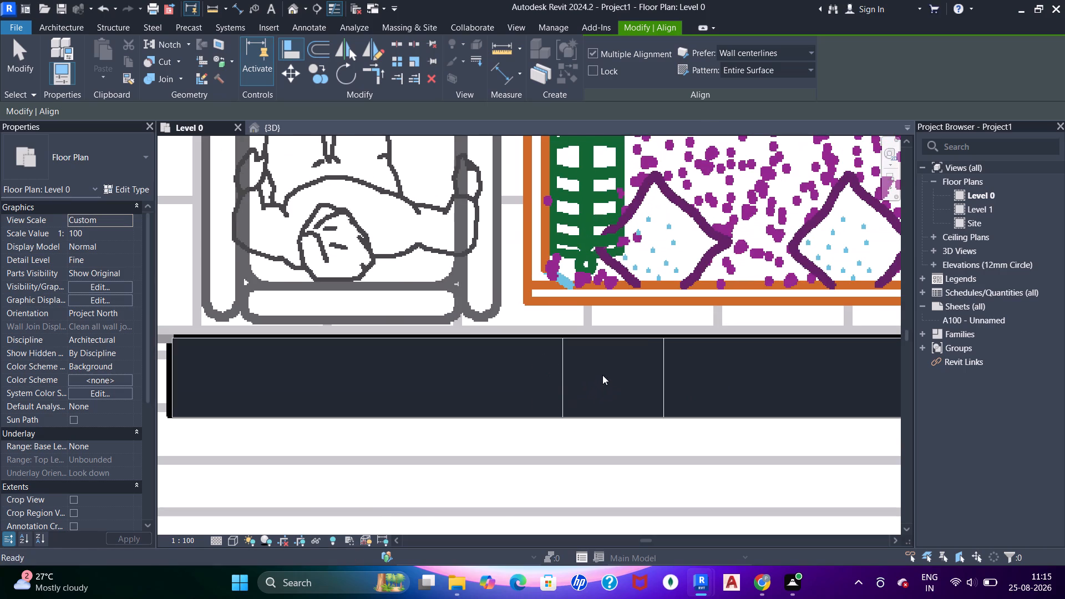
pyautogui.press('Escape')
# Copy the aligned column along the wall onto the red mark where the hall/dress partition meets the outer wall.
pyautogui.scroll(-4, 601, 347)
pyautogui.moveTo(623, 353); pyautogui.dragTo(470, 364, button='middle')
pyautogui.scroll(-4, 486, 353)
pyautogui.moveTo(538, 357); pyautogui.dragTo(508, 367, button='middle')
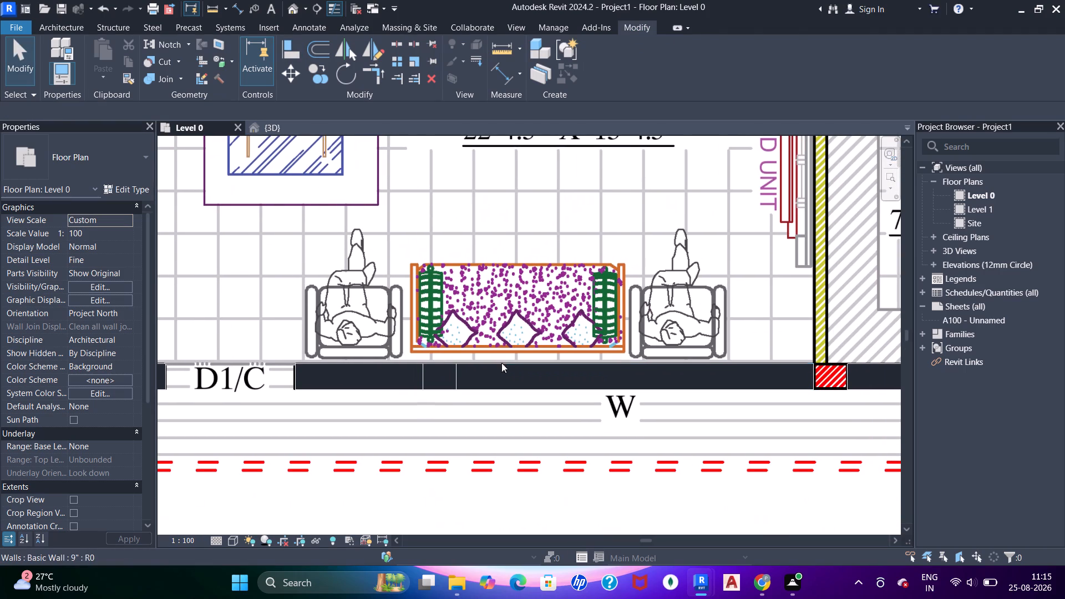
pyautogui.click(457, 373)
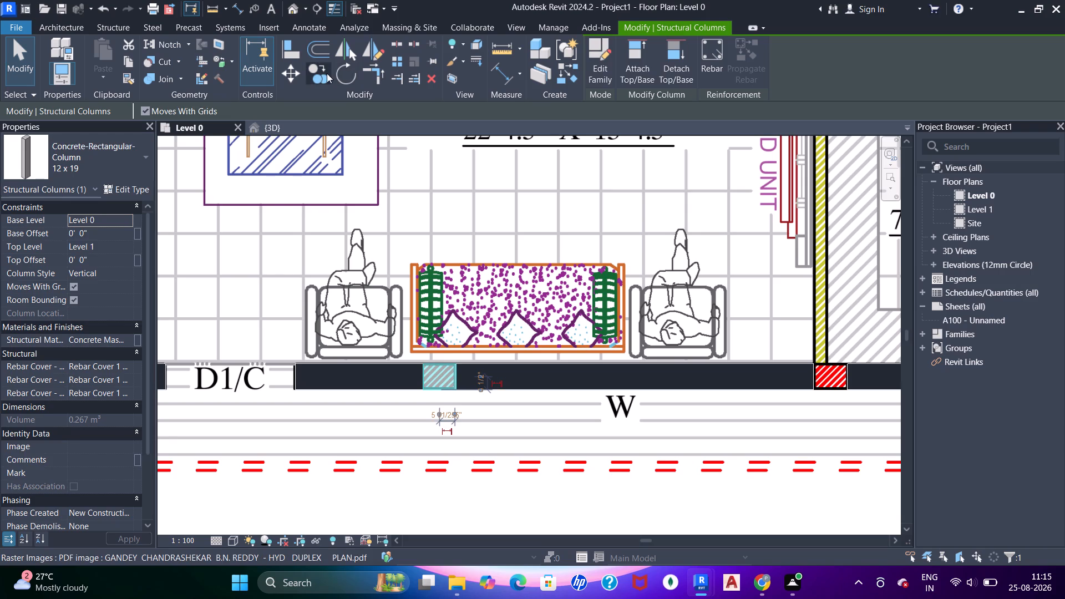
pyautogui.click(327, 73)
pyautogui.scroll(4, 479, 299)
pyautogui.moveTo(465, 301); pyautogui.dragTo(442, 288, button='middle')
pyautogui.scroll(3, 417, 369)
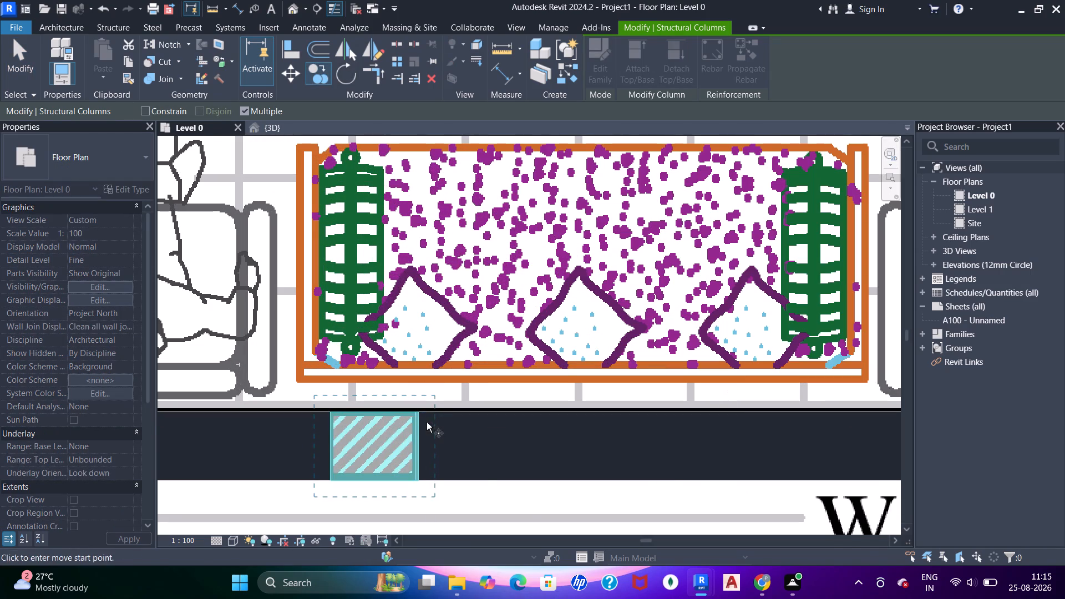
pyautogui.click(421, 416)
pyautogui.scroll(-5, 498, 321)
pyautogui.moveTo(751, 351); pyautogui.dragTo(476, 311, button='middle')
pyautogui.moveTo(622, 324); pyautogui.dragTo(494, 296, button='middle')
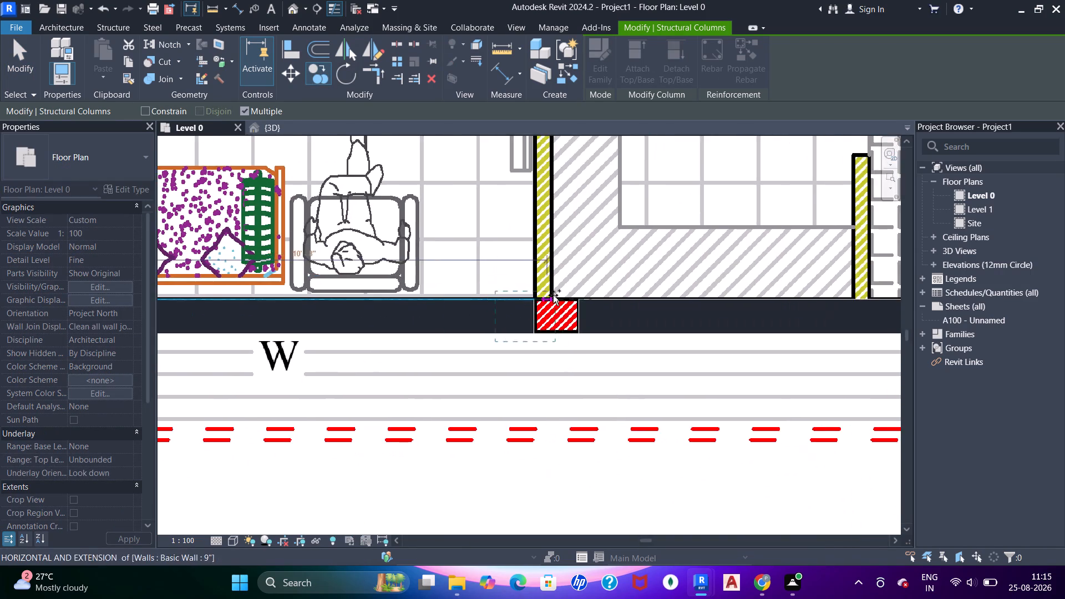
pyautogui.scroll(6, 553, 295)
pyautogui.scroll(4, 601, 316)
pyautogui.click(616, 299)
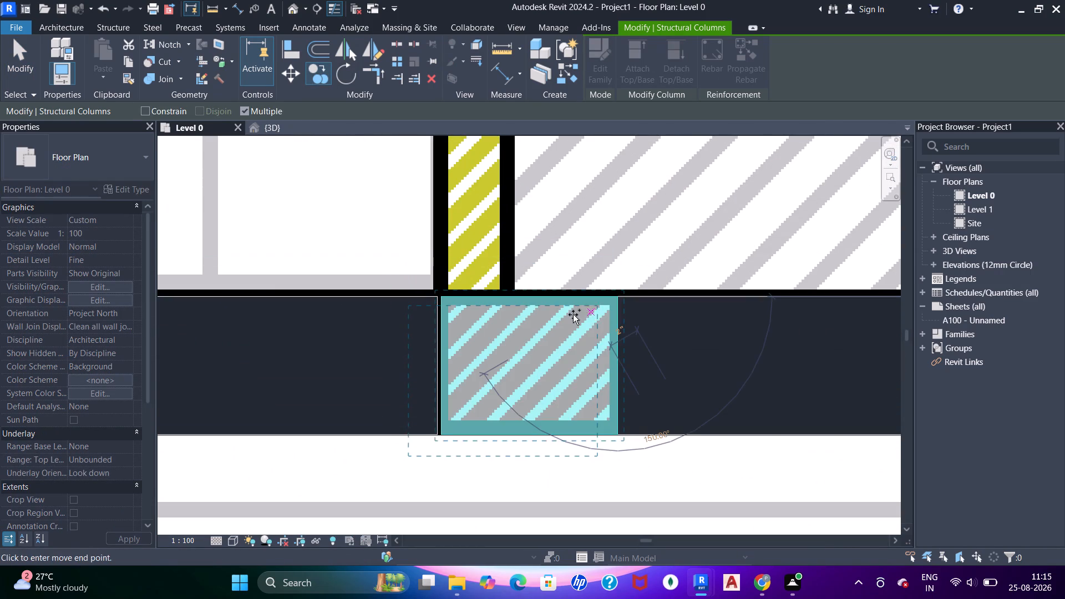
pyautogui.press('Escape')
pyautogui.press('Escape')
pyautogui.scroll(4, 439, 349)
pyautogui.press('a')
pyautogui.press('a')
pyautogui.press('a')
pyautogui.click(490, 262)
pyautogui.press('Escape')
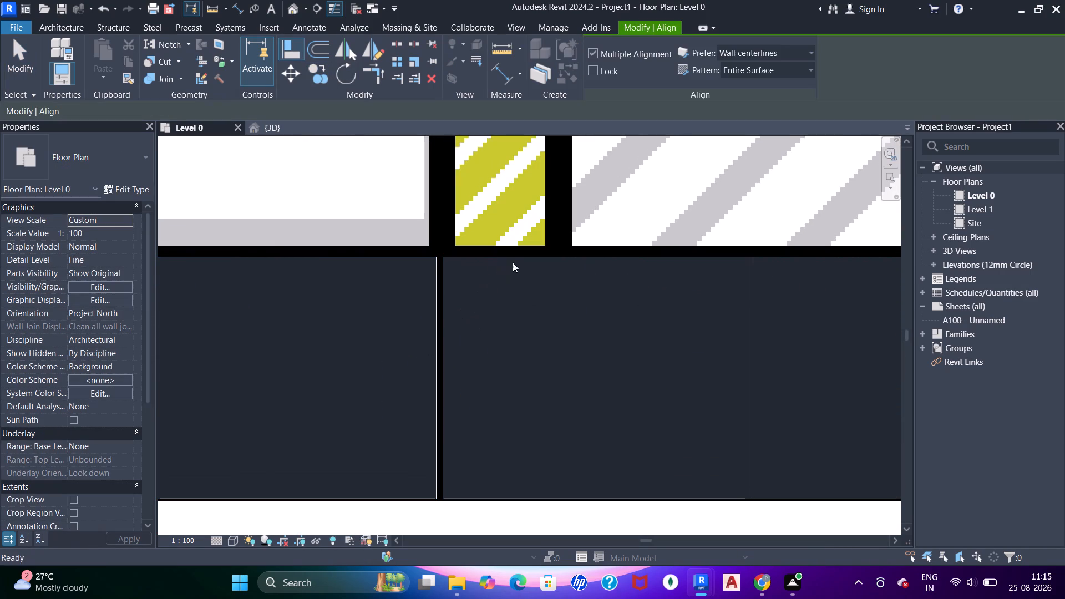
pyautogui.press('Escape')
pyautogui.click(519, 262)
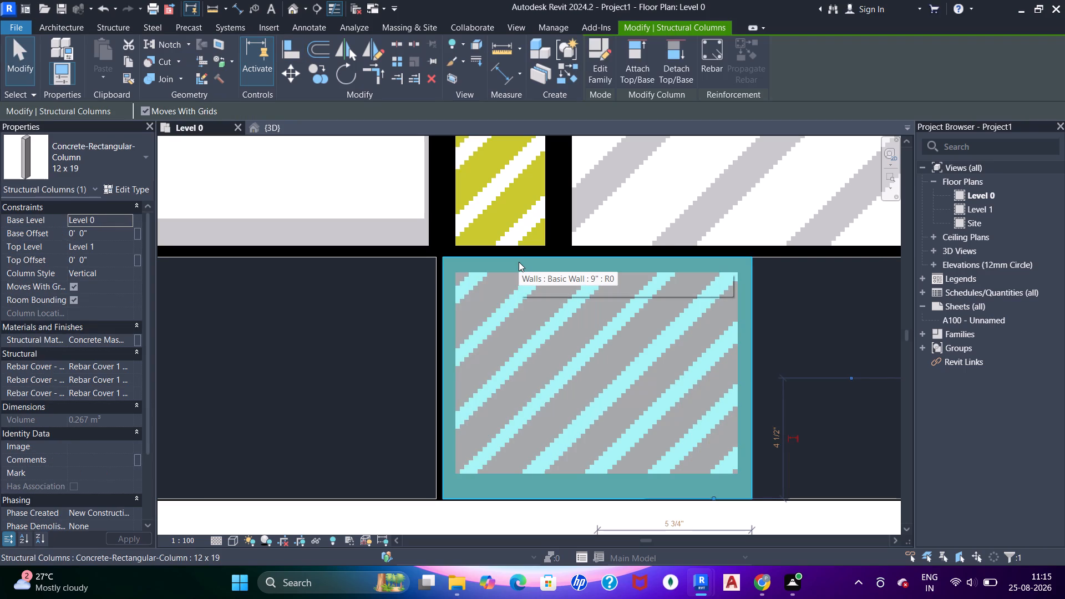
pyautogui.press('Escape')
# Align the end of the hall's 9" outer wall with the facing side of the column at the dress partition.
pyautogui.press('a')
pyautogui.press('a')
pyautogui.press('a')
pyautogui.click(443, 337)
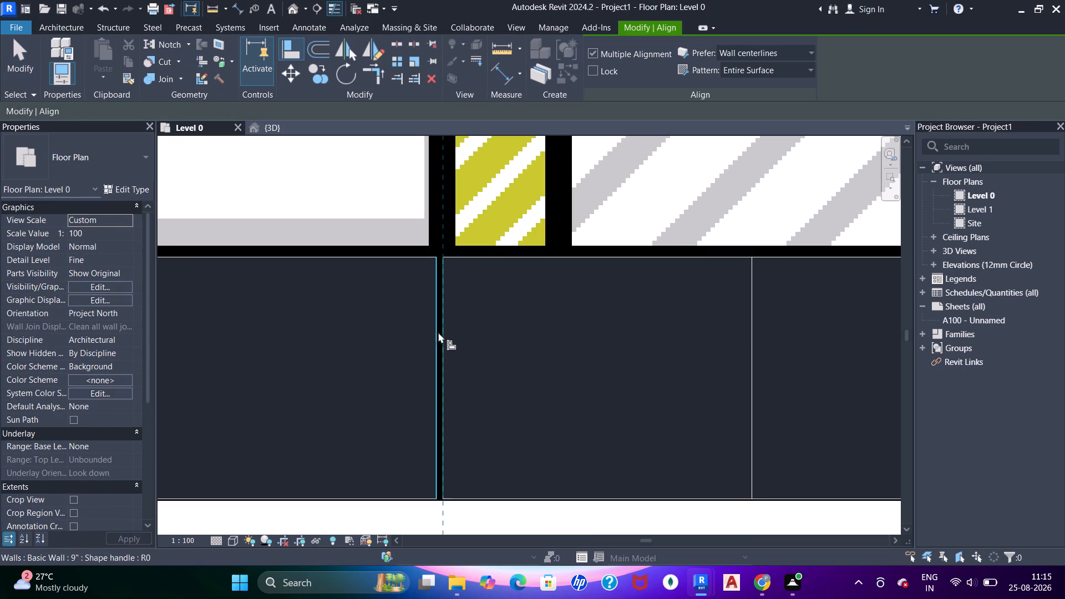
pyautogui.click(437, 331)
pyautogui.scroll(-5, 455, 295)
pyautogui.moveTo(469, 295); pyautogui.dragTo(353, 295, button='middle')
pyautogui.press('Escape')
pyautogui.press('Escape')
pyautogui.scroll(-12, 500, 237)
pyautogui.press('Escape')
# Copy the column at the dress partition onto the red mark in the outer wall below the wash room.
pyautogui.scroll(1, 519, 253)
pyautogui.moveTo(499, 293); pyautogui.dragTo(401, 330, button='middle')
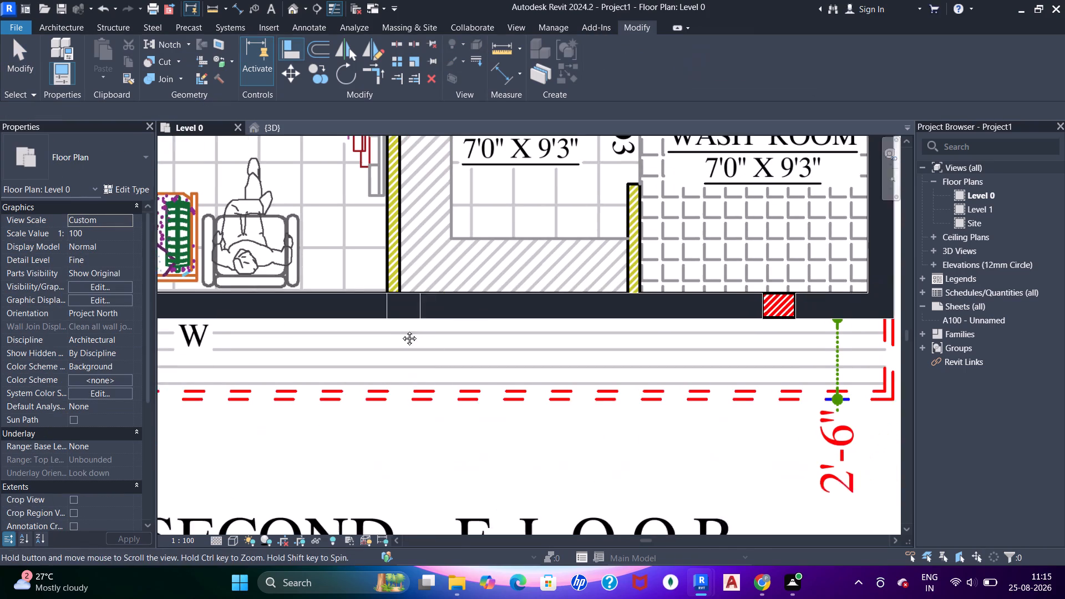
pyautogui.moveTo(401, 330); pyautogui.dragTo(407, 330, button='middle')
pyautogui.click(392, 311)
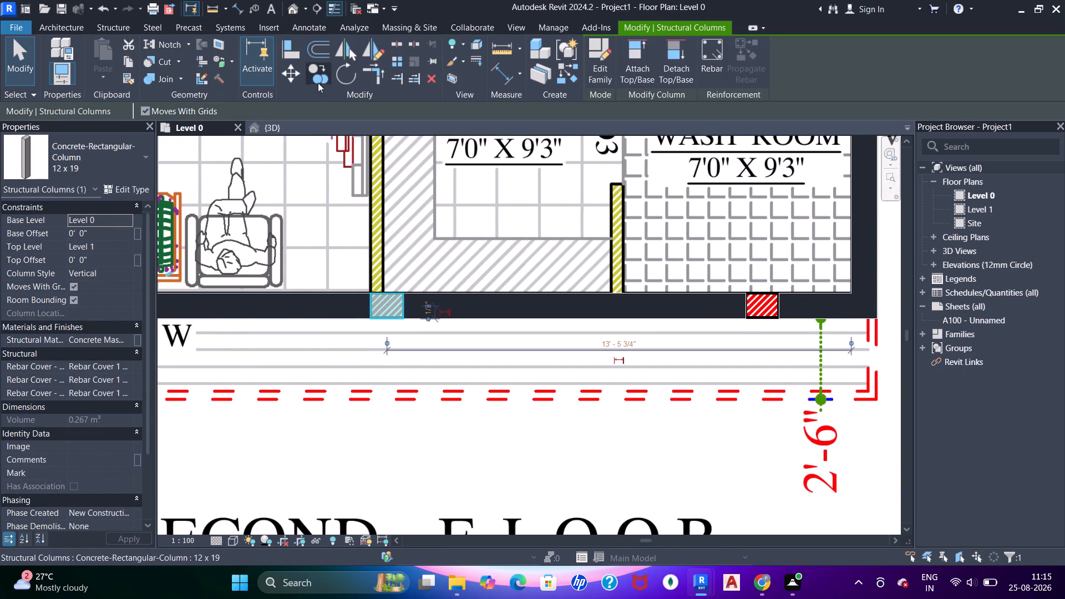
pyautogui.click(318, 83)
pyautogui.scroll(6, 389, 347)
pyautogui.click(419, 226)
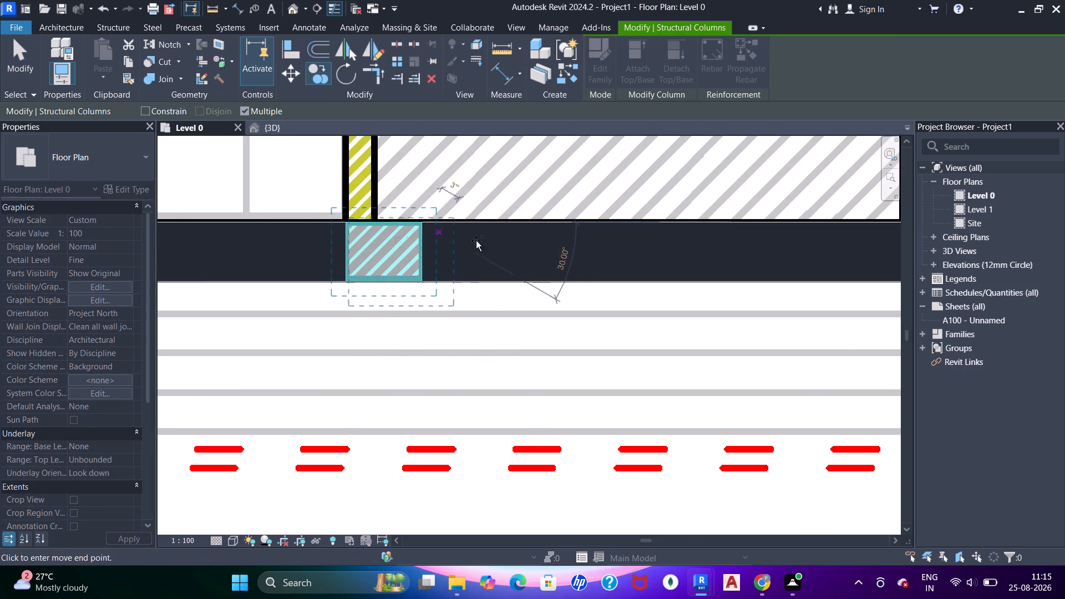
pyautogui.scroll(-5, 489, 256)
pyautogui.moveTo(629, 275); pyautogui.dragTo(358, 297, button='middle')
pyautogui.scroll(11, 625, 285)
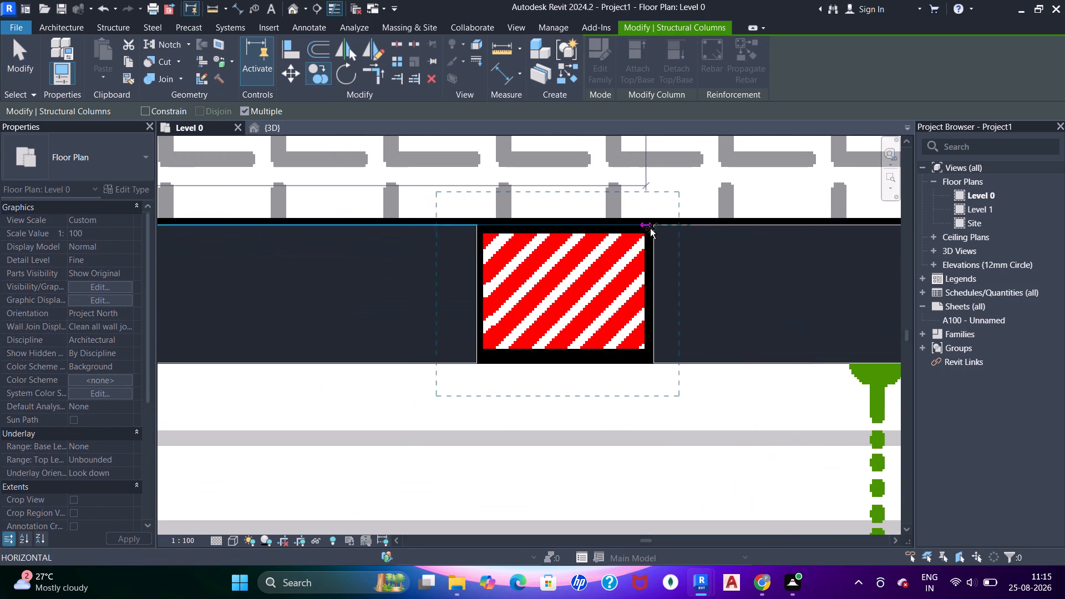
pyautogui.click(652, 227)
pyautogui.scroll(-2, 617, 231)
pyautogui.moveTo(612, 233); pyautogui.dragTo(608, 242, button='middle')
pyautogui.press('Escape')
pyautogui.press('Escape')
pyautogui.press('Escape')
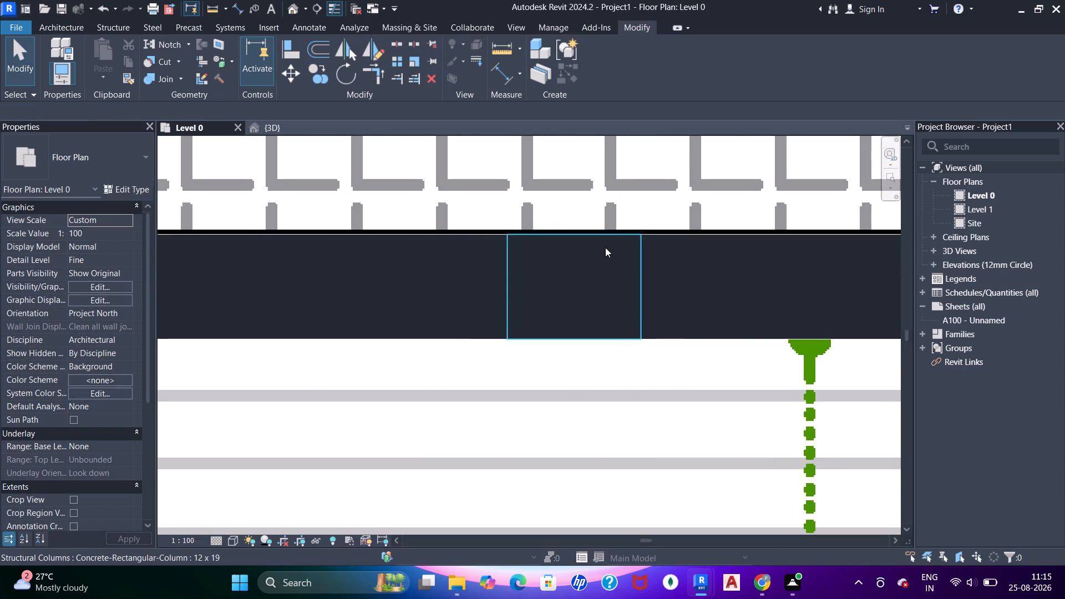
# Check the columns placed along the hall and wash room outer wall and the unfilled red marks around the master bedroom.
pyautogui.scroll(-6, 605, 248)
pyautogui.scroll(20, 537, 259)
pyautogui.scroll(4, 537, 259)
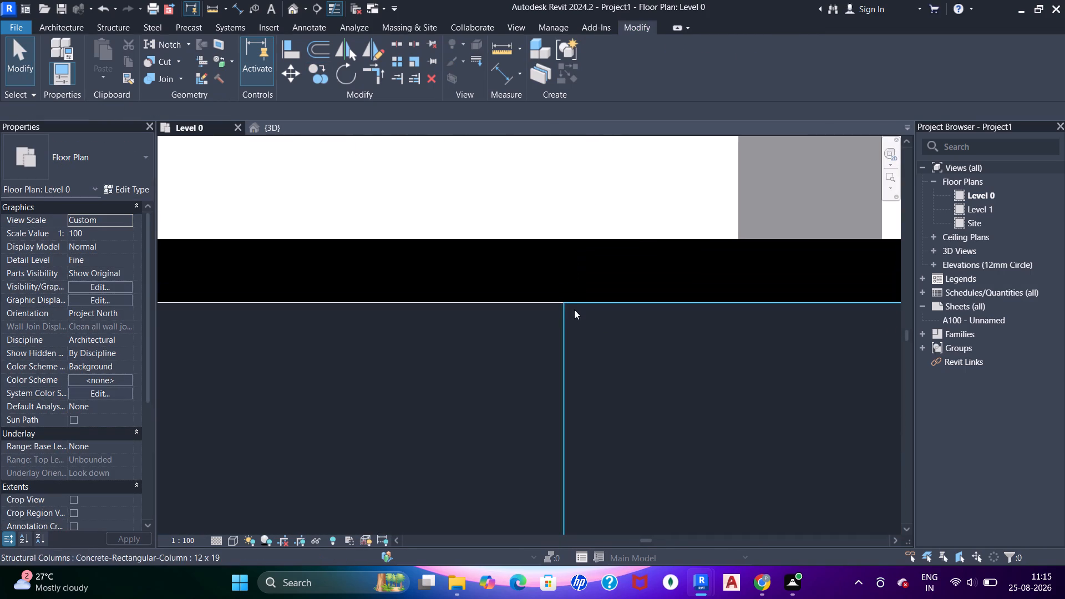
pyautogui.scroll(-20, 569, 302)
pyautogui.scroll(-14, 569, 302)
pyautogui.moveTo(537, 226); pyautogui.dragTo(532, 292, button='middle')
pyautogui.press('Escape')
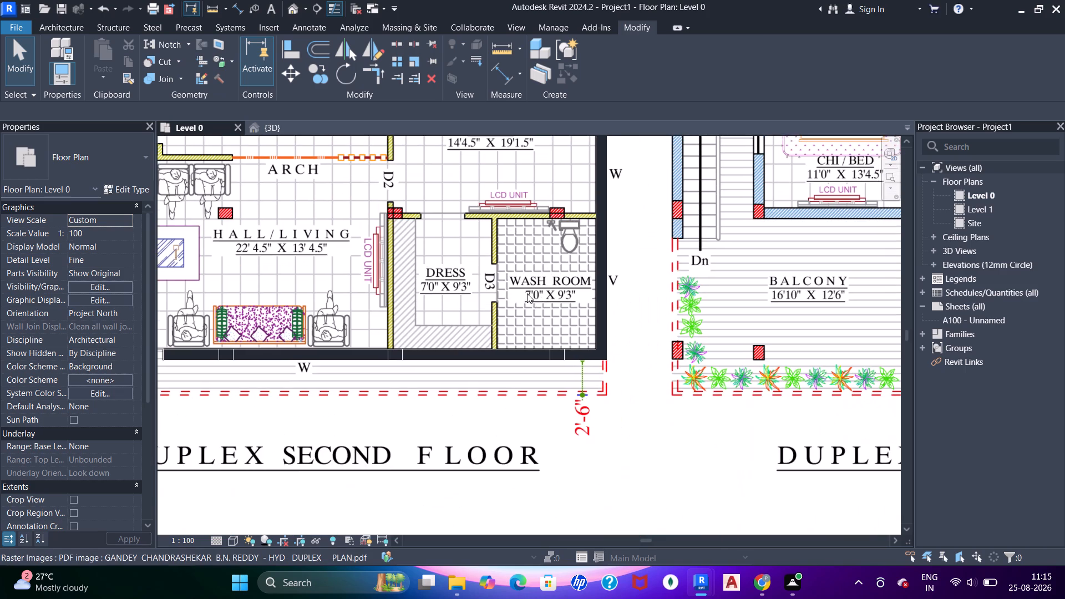
pyautogui.scroll(5, 536, 353)
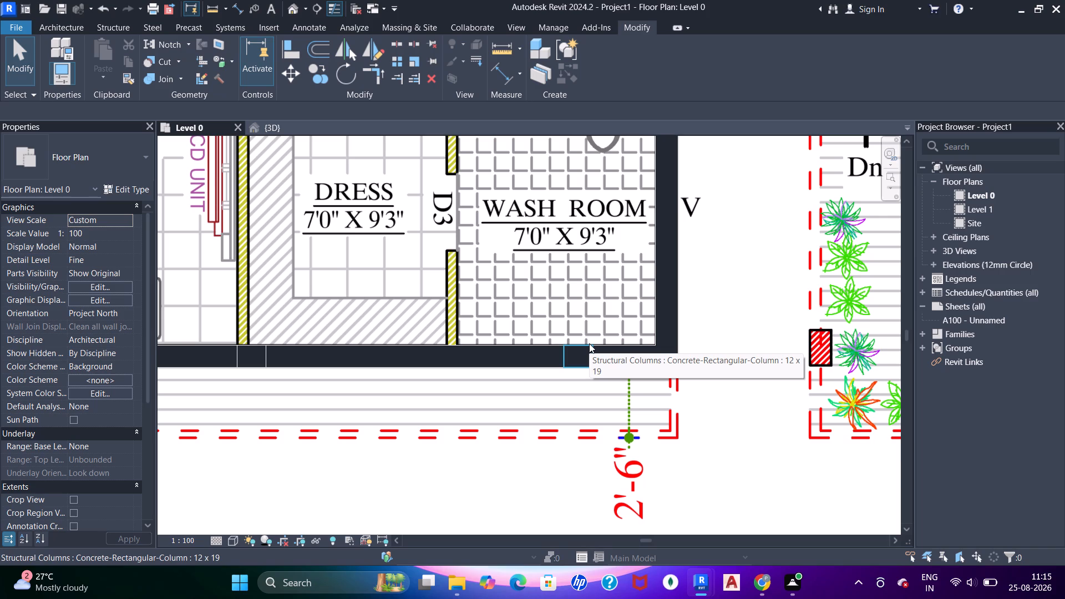
pyautogui.scroll(-3, 597, 387)
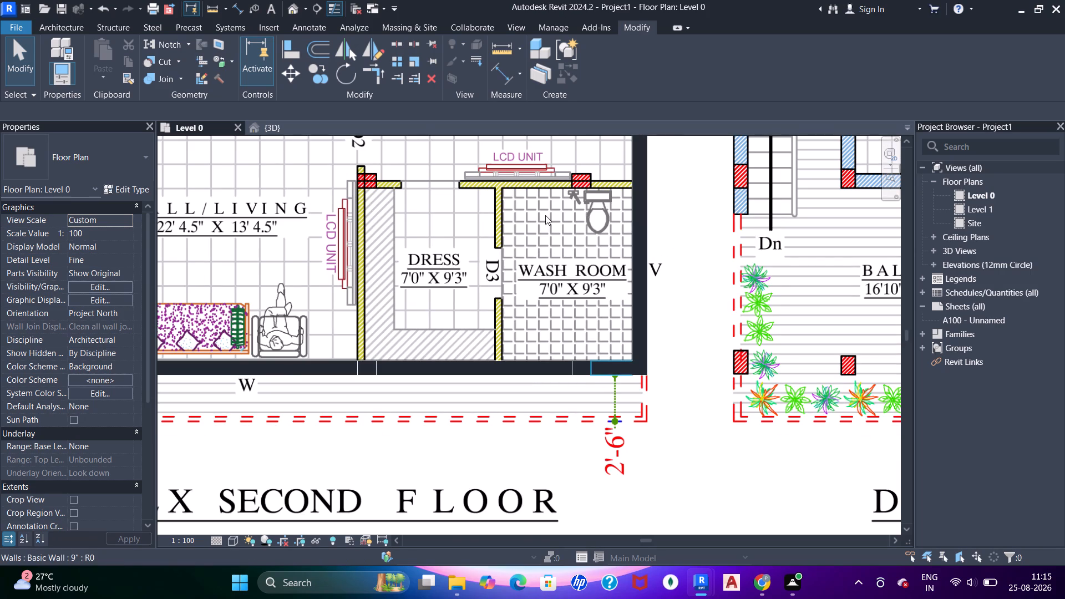
pyautogui.moveTo(557, 423); pyautogui.dragTo(534, 440, button='middle')
pyautogui.scroll(3, 579, 406)
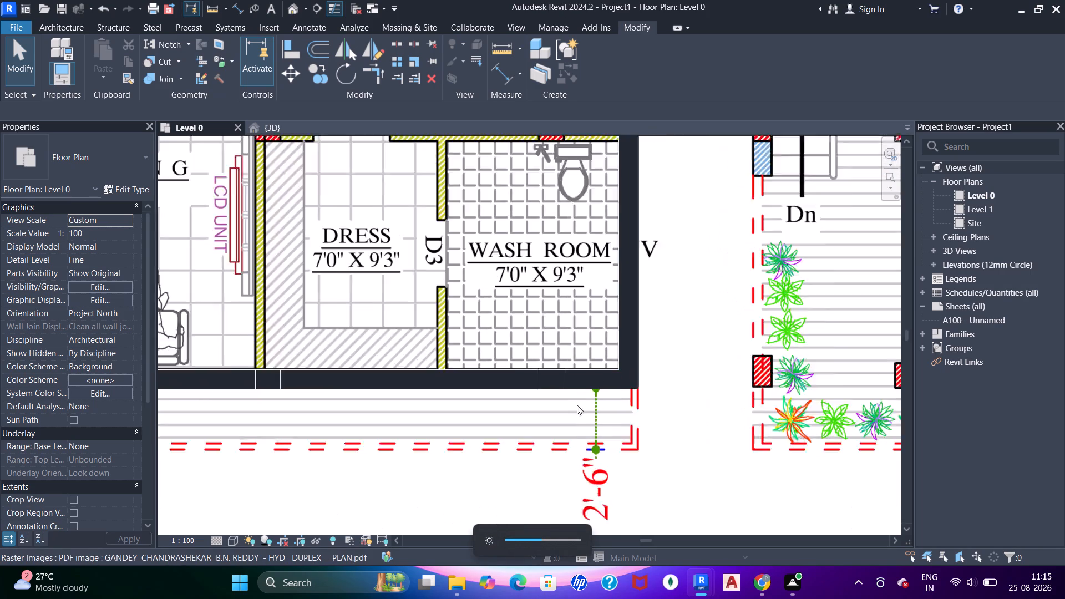
pyautogui.scroll(1, 577, 405)
pyautogui.click(555, 380)
pyautogui.scroll(-5, 551, 354)
pyautogui.press('Escape')
pyautogui.moveTo(570, 227); pyautogui.dragTo(561, 402, button='middle')
pyautogui.moveTo(567, 235); pyautogui.dragTo(564, 427, button='middle')
pyautogui.moveTo(469, 429); pyautogui.dragTo(445, 403, button='middle')
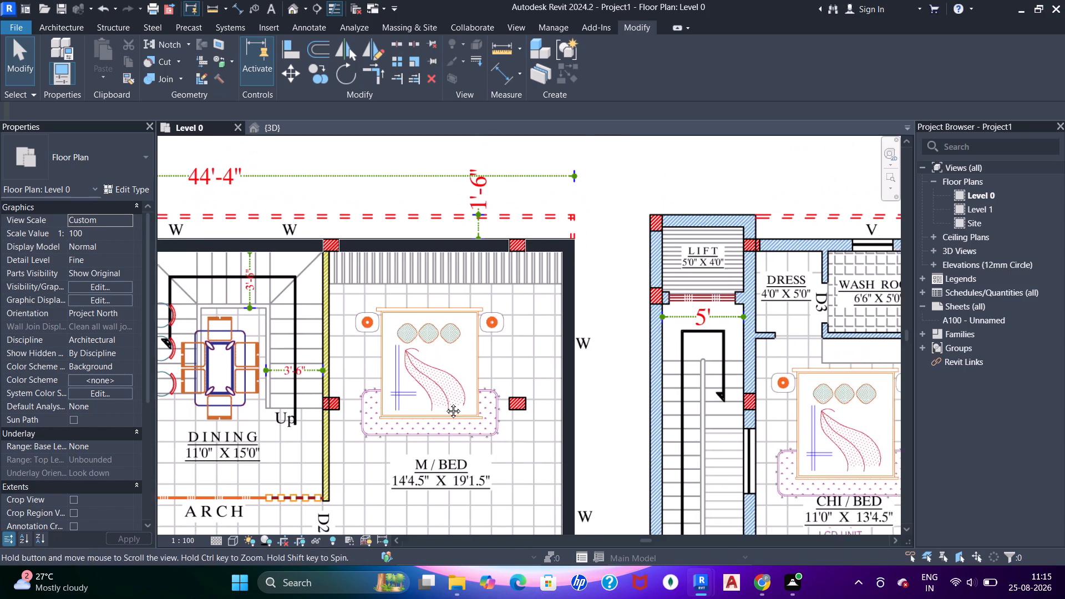
pyautogui.moveTo(445, 403); pyautogui.dragTo(489, 220, button='middle')
pyautogui.moveTo(547, 443); pyautogui.dragTo(547, 391, button='middle')
# Copy the wash room's outer-wall column onto the red mark in the partition between the wash room and master bedroom.
pyautogui.click(554, 470)
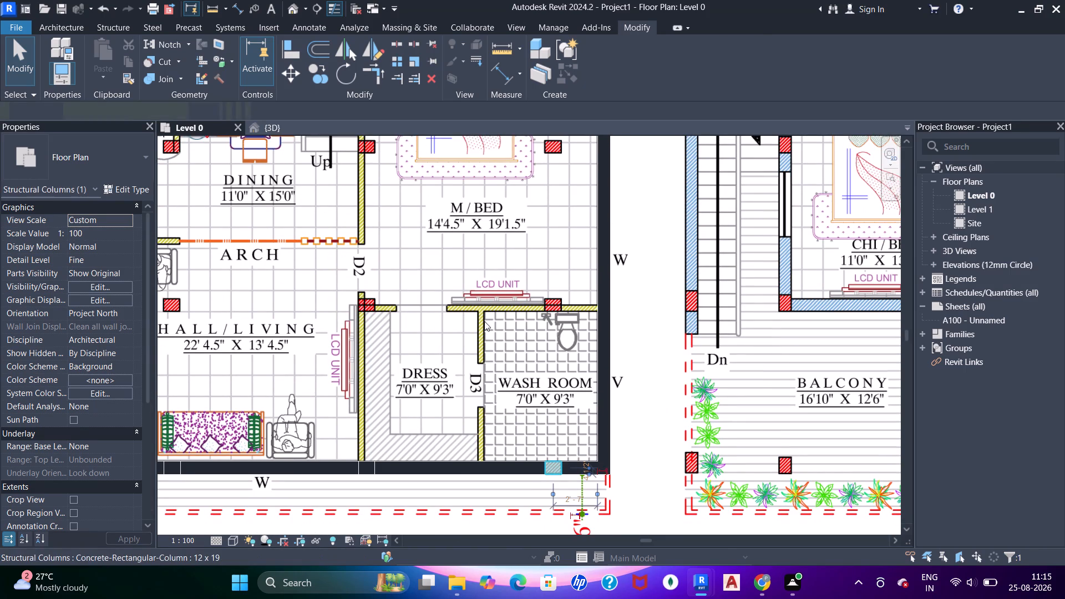
pyautogui.write('co')
pyautogui.scroll(6, 574, 437)
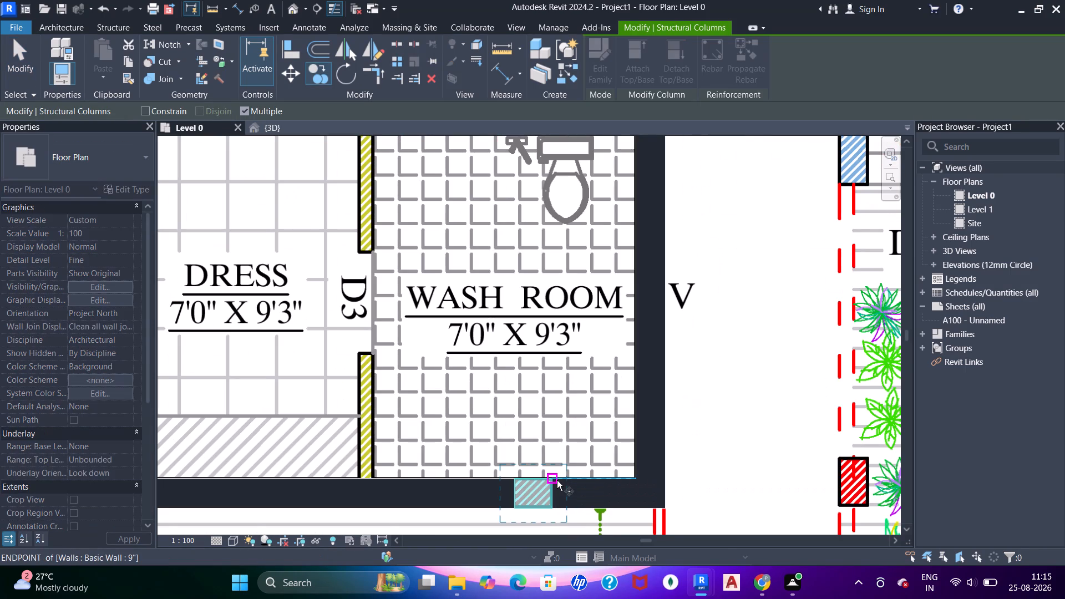
pyautogui.click(557, 480)
pyautogui.moveTo(576, 223); pyautogui.dragTo(562, 489, button='middle')
pyautogui.scroll(6, 529, 399)
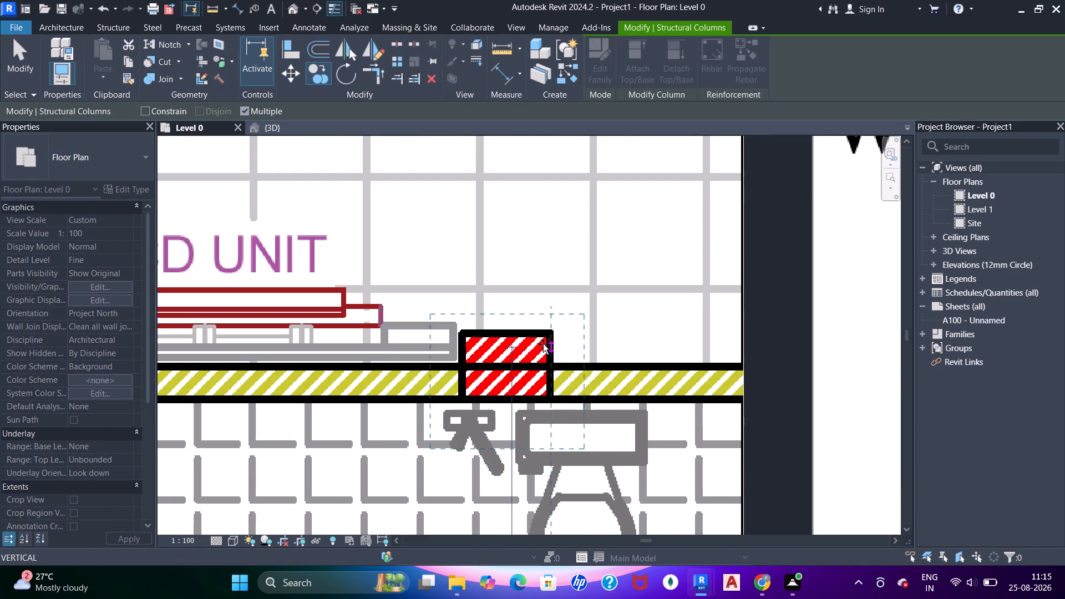
pyautogui.click(546, 333)
# Place a copy of the 12 x 19 column on the freestanding red mark beside the bed in the master bedroom.
pyautogui.scroll(-6, 588, 265)
pyautogui.moveTo(574, 240); pyautogui.dragTo(535, 511, button='middle')
pyautogui.scroll(2, 533, 227)
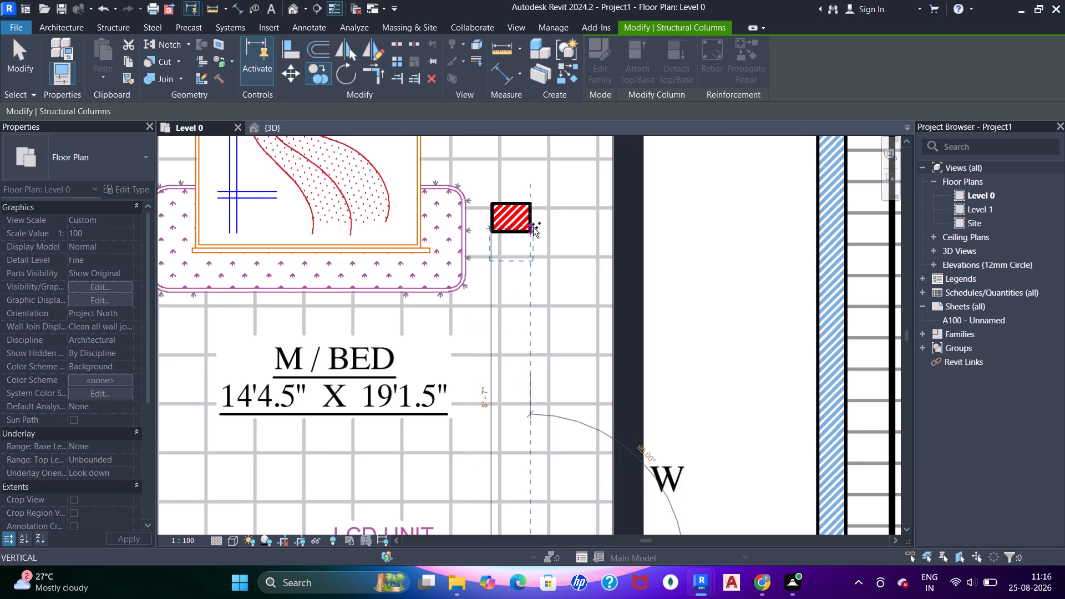
pyautogui.scroll(3, 533, 227)
pyautogui.moveTo(535, 217); pyautogui.dragTo(529, 324, button='middle')
pyautogui.scroll(1, 535, 235)
pyautogui.scroll(5, 524, 308)
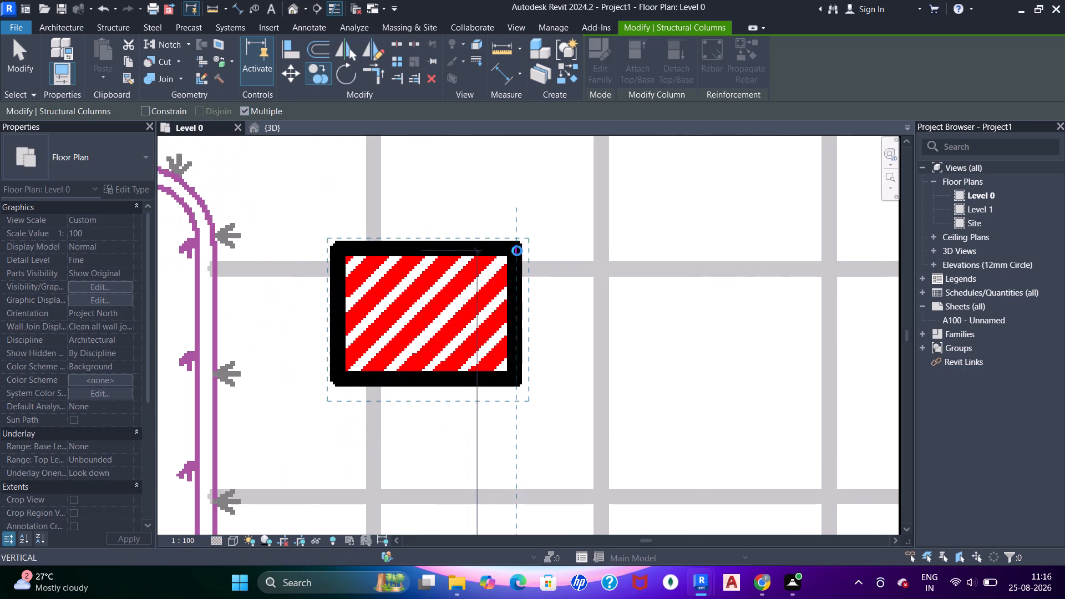
pyautogui.click(517, 251)
# Place another column copy on the red mark in the master bedroom's outer wall behind the bed headboard.
pyautogui.scroll(-7, 509, 264)
pyautogui.moveTo(521, 230); pyautogui.dragTo(554, 486, button='middle')
pyautogui.moveTo(505, 281); pyautogui.dragTo(520, 502, button='middle')
pyautogui.moveTo(539, 236); pyautogui.dragTo(537, 451, button='middle')
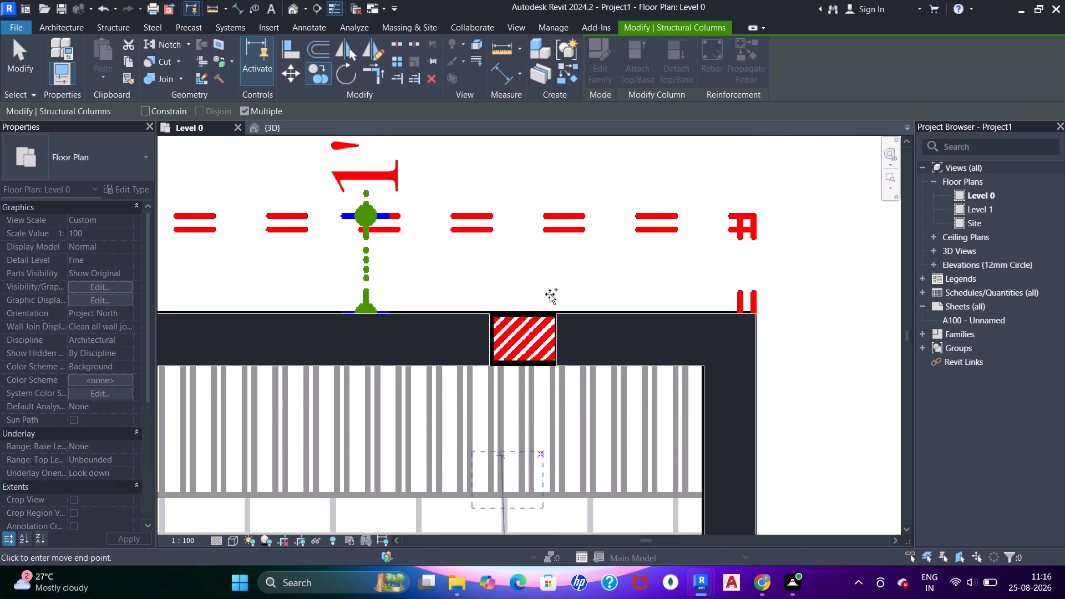
pyautogui.scroll(11, 550, 255)
pyautogui.moveTo(547, 424); pyautogui.dragTo(551, 293, button='middle')
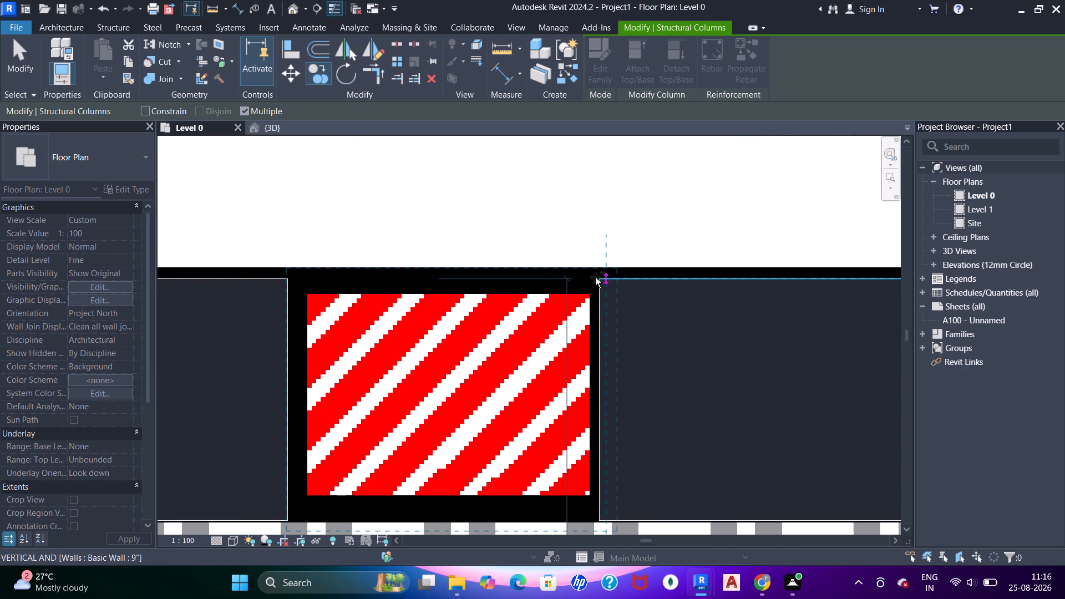
pyautogui.click(600, 277)
# Place column copies on the two red marks at either end of the outer wall along the dining-side staircase.
pyautogui.scroll(-15, 520, 309)
pyautogui.moveTo(392, 383); pyautogui.dragTo(443, 363, button='middle')
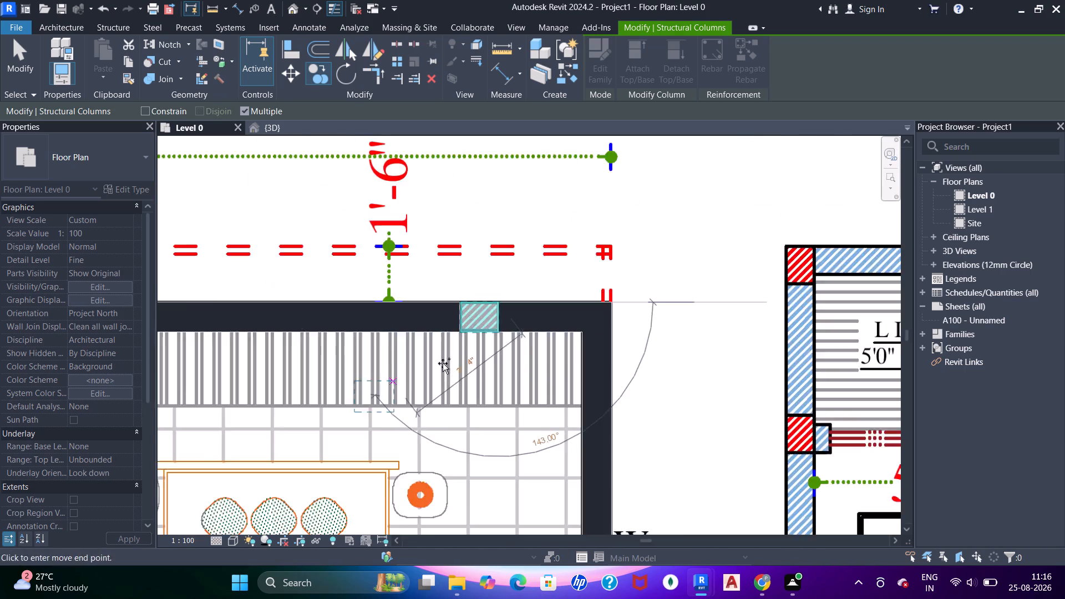
pyautogui.moveTo(443, 363); pyautogui.dragTo(611, 264, button='middle')
pyautogui.scroll(-6, 567, 292)
pyautogui.moveTo(398, 284); pyautogui.dragTo(423, 331, button='middle')
pyautogui.scroll(12, 419, 293)
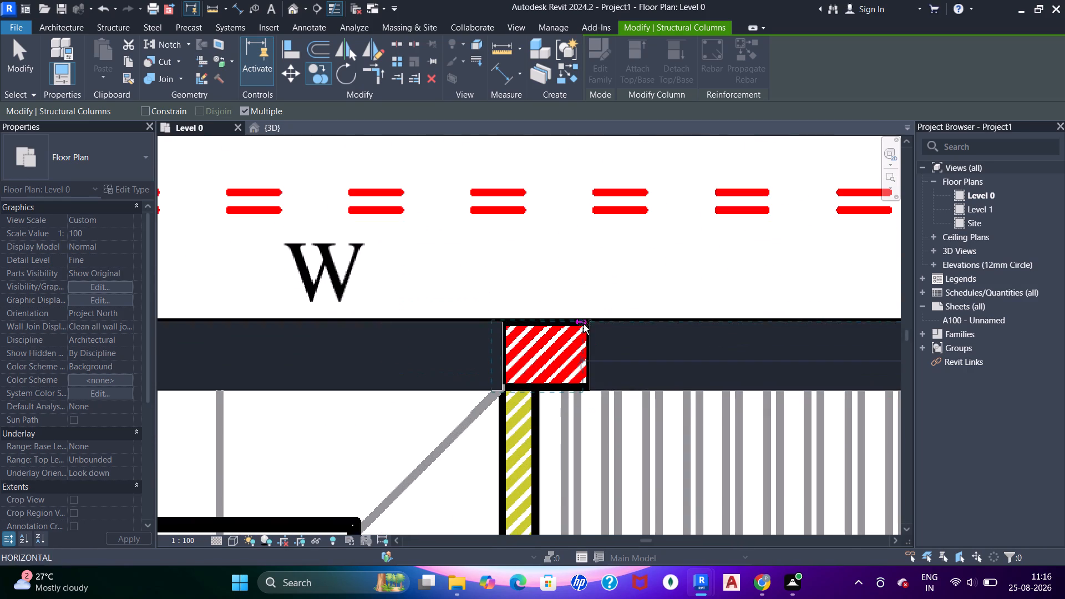
pyautogui.click(593, 323)
pyautogui.scroll(-6, 433, 338)
pyautogui.moveTo(337, 353); pyautogui.dragTo(759, 347, button='middle')
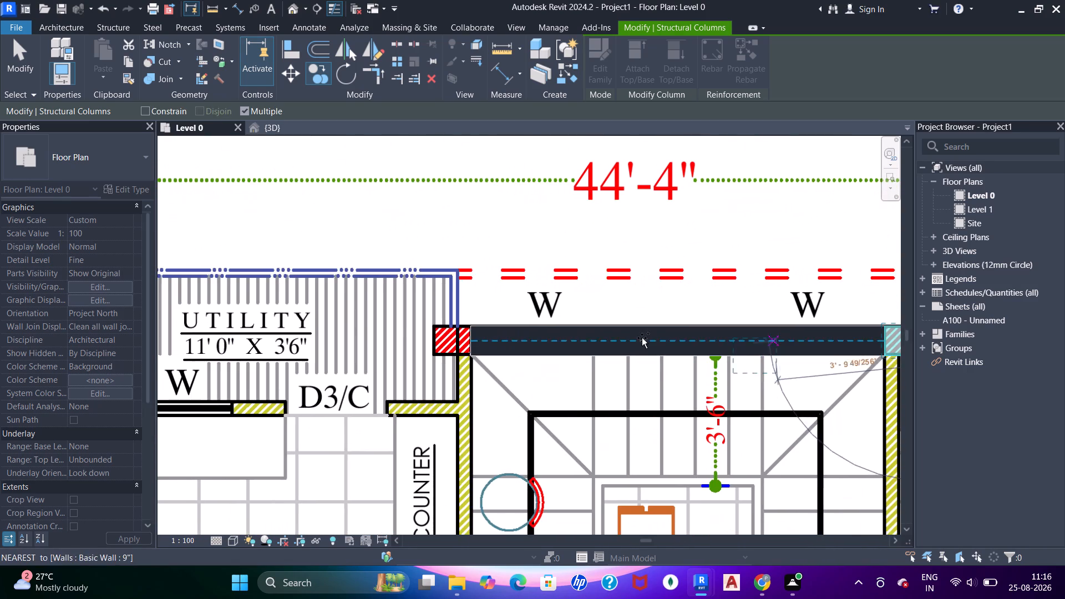
pyautogui.scroll(12, 483, 331)
pyautogui.click(470, 302)
# Place a column copy on the red mark at the dining end of the breakfast counter partition.
pyautogui.scroll(-6, 484, 287)
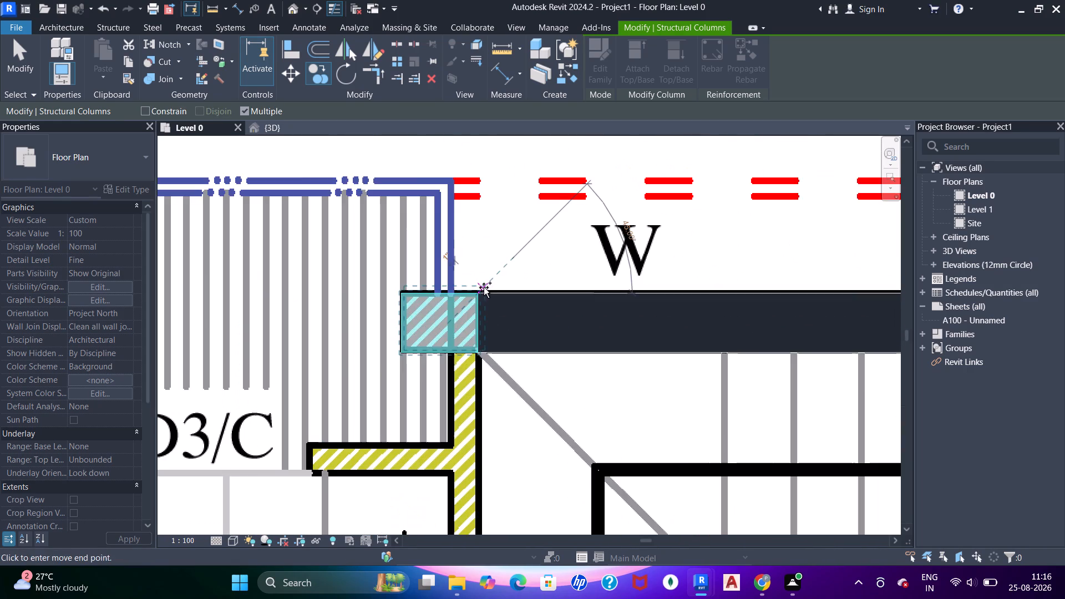
pyautogui.scroll(-7, 484, 287)
pyautogui.moveTo(565, 488); pyautogui.dragTo(537, 323, button='middle')
pyautogui.moveTo(530, 395); pyautogui.dragTo(531, 272, button='middle')
pyautogui.scroll(13, 473, 340)
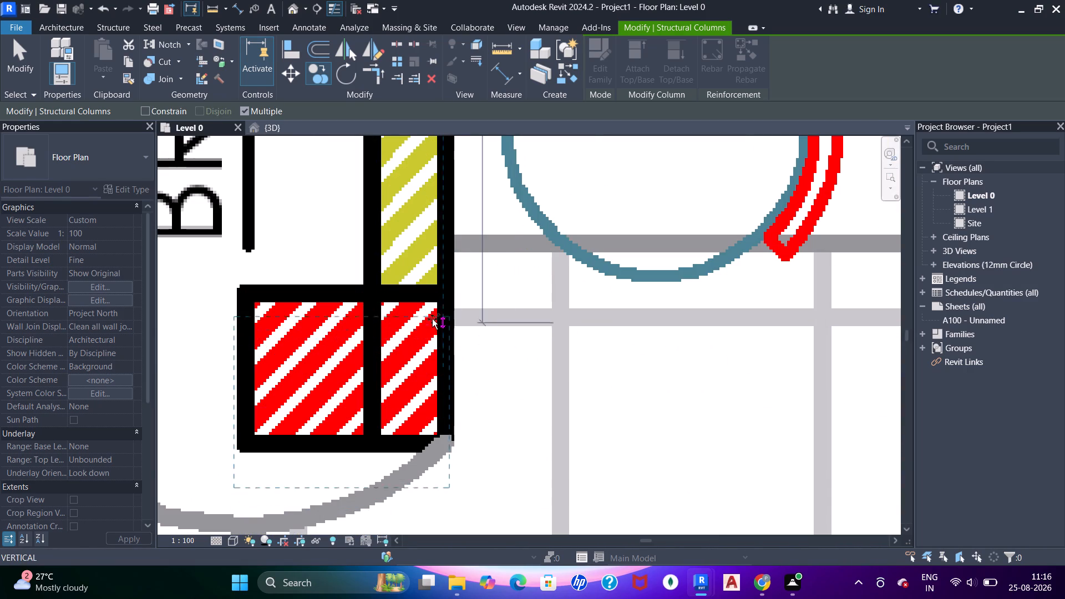
pyautogui.click(443, 292)
# Place a column copy on the red mark in the partition between the dining staircase and the master bedroom.
pyautogui.scroll(-6, 465, 301)
pyautogui.moveTo(640, 319); pyautogui.dragTo(337, 303, button='middle')
pyautogui.moveTo(574, 361); pyautogui.dragTo(501, 361, button='middle')
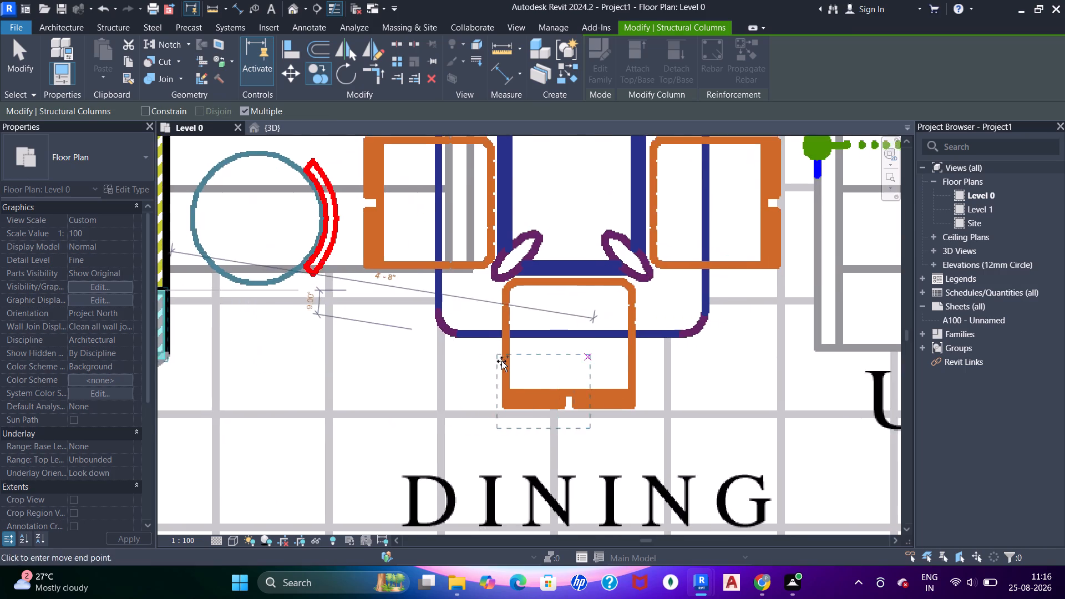
pyautogui.moveTo(501, 361); pyautogui.dragTo(200, 361, button='middle')
pyautogui.moveTo(528, 368); pyautogui.dragTo(165, 354, button='middle')
pyautogui.scroll(6, 492, 358)
pyautogui.click(455, 174)
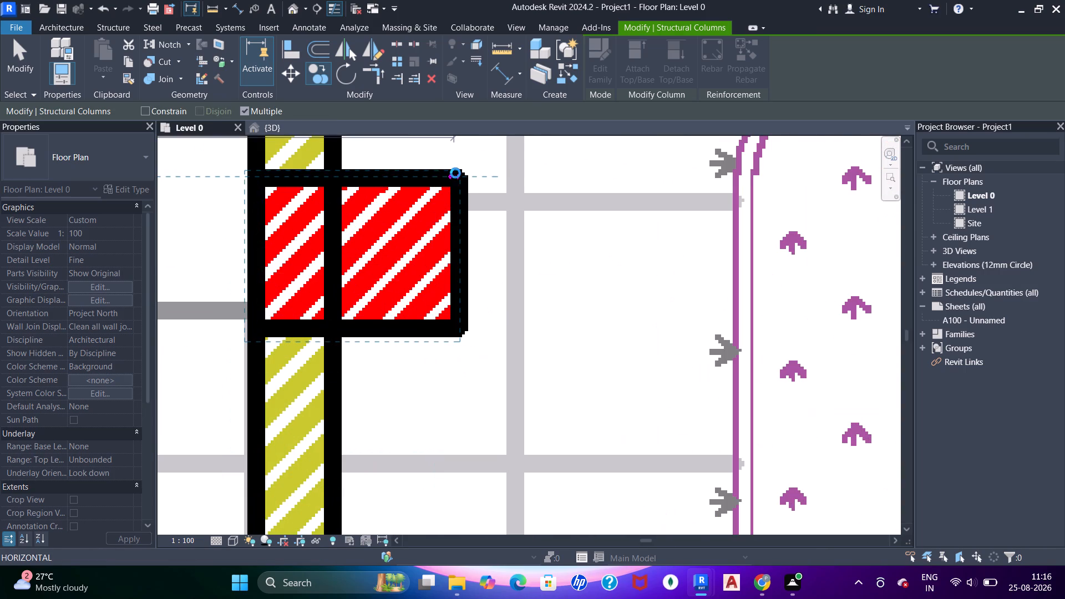
# Place a column copy on the red mark at the dress room's corner beside door D2.
pyautogui.scroll(-14, 476, 256)
pyautogui.moveTo(416, 417); pyautogui.dragTo(448, 289, button='middle')
pyautogui.moveTo(432, 346); pyautogui.dragTo(452, 263, button='middle')
pyautogui.scroll(7, 555, 323)
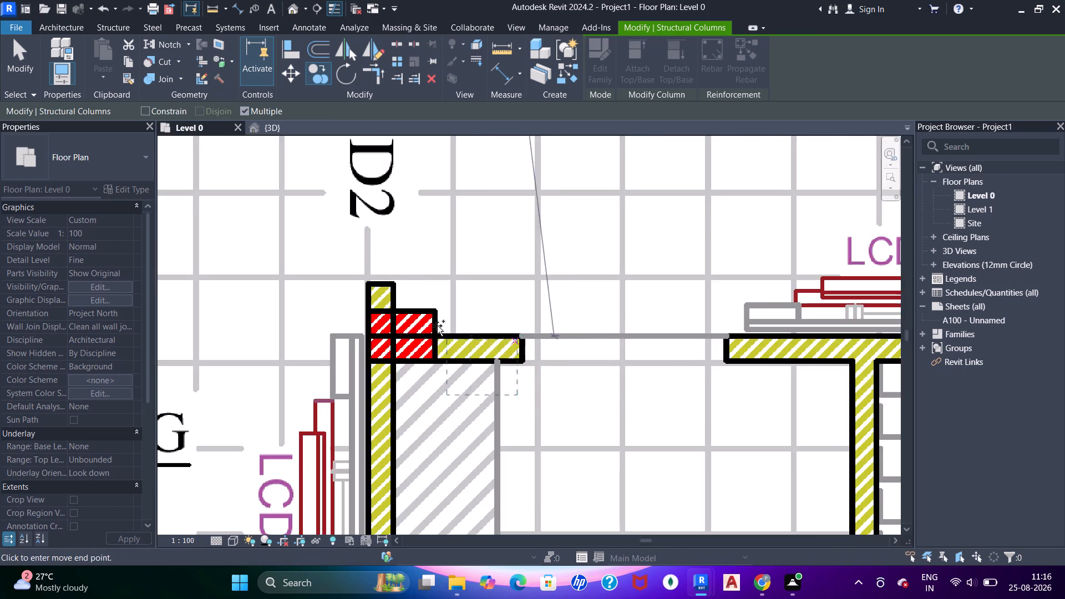
pyautogui.scroll(4, 437, 326)
pyautogui.click(440, 297)
# Place a column copy on the freestanding red mark in the hall/living room near the arch.
pyautogui.scroll(-14, 487, 267)
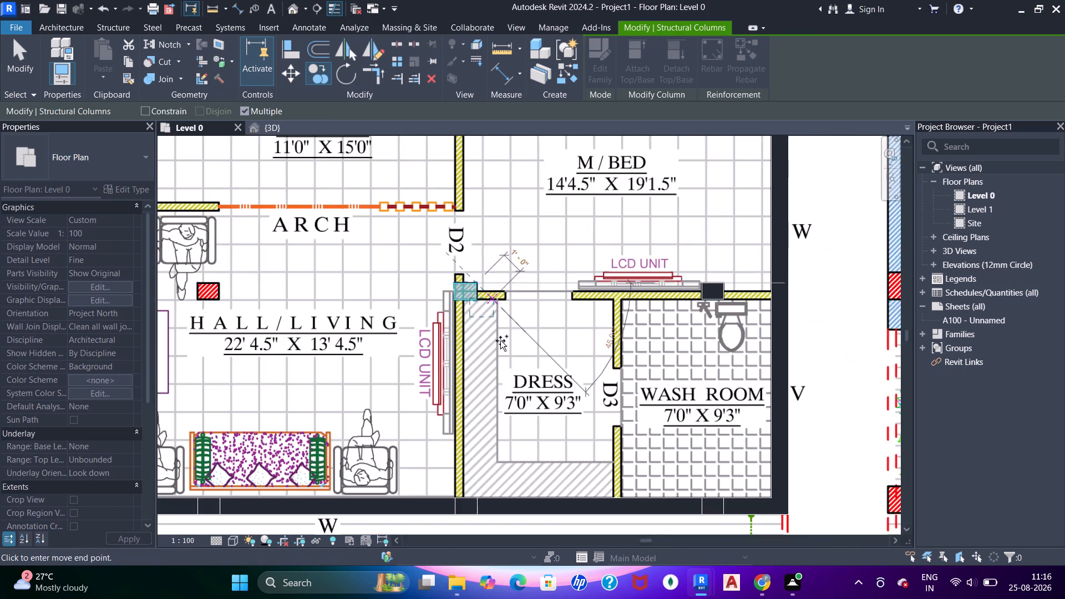
pyautogui.moveTo(491, 420); pyautogui.dragTo(494, 378, button='middle')
pyautogui.scroll(1, 461, 393)
pyautogui.moveTo(457, 397); pyautogui.dragTo(670, 402, button='middle')
pyautogui.scroll(11, 485, 211)
pyautogui.moveTo(327, 241); pyautogui.dragTo(498, 298, button='middle')
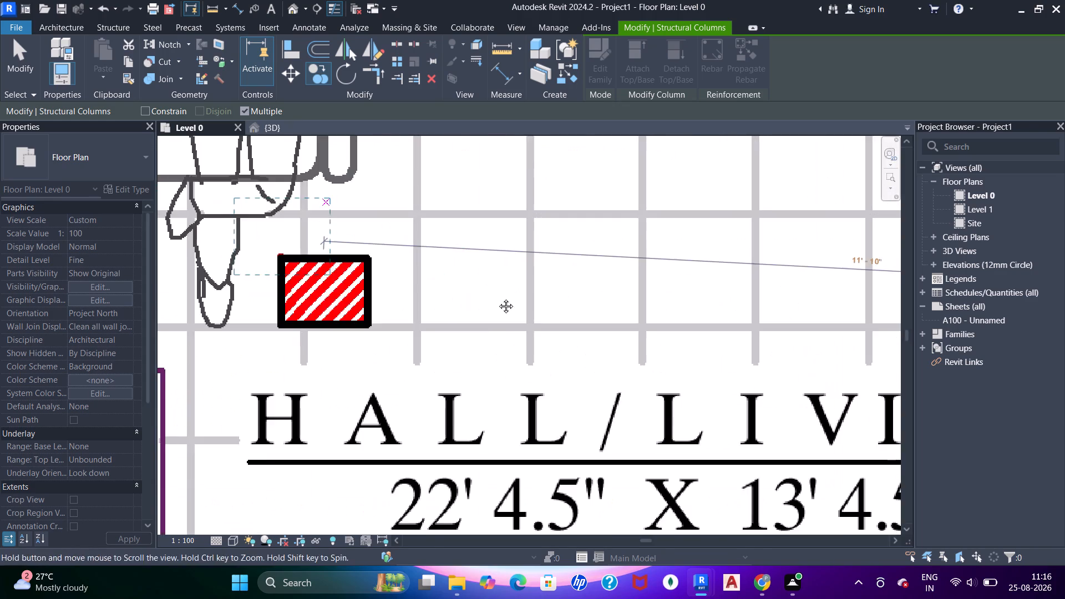
pyautogui.moveTo(498, 298); pyautogui.dragTo(523, 298, button='middle')
pyautogui.scroll(5, 520, 308)
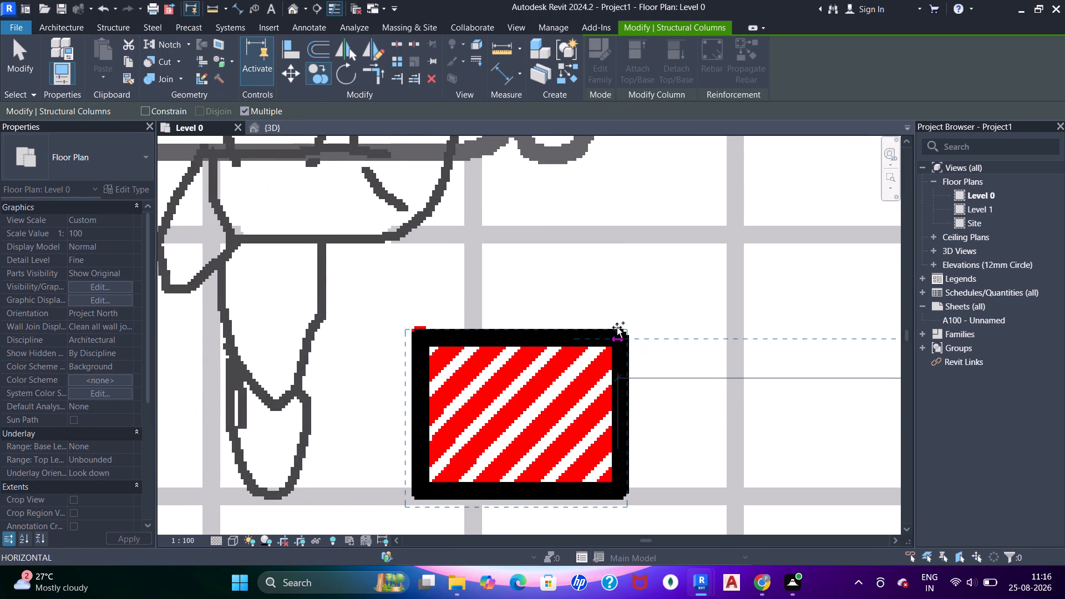
pyautogui.click(617, 327)
# Place a column copy on the red mark in the wall between the lift and utility, and finish copying.
pyautogui.scroll(-19, 618, 327)
pyautogui.moveTo(424, 326); pyautogui.dragTo(445, 362, button='middle')
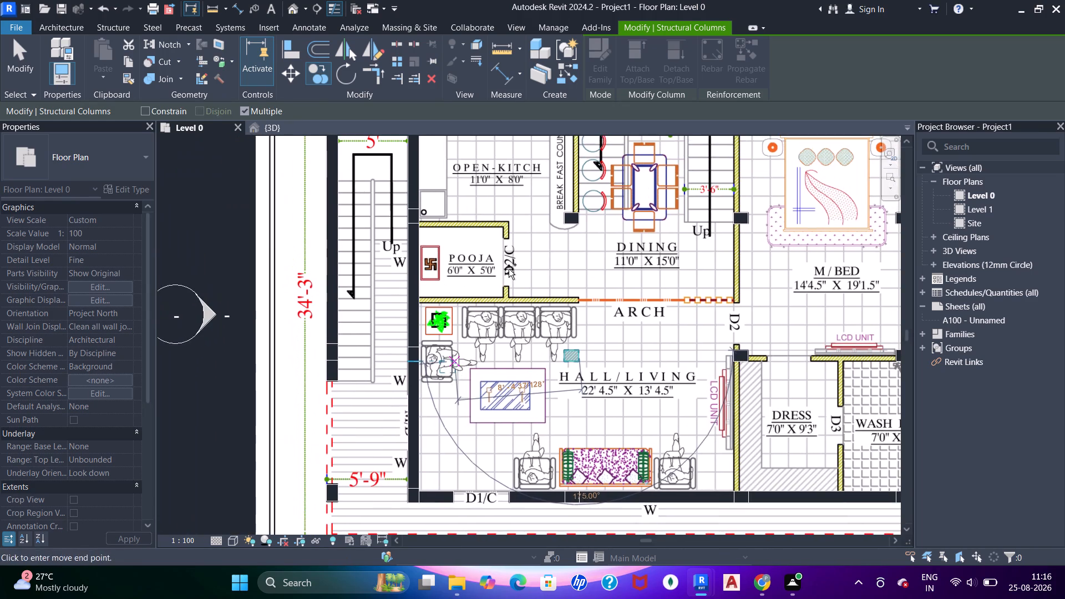
pyautogui.moveTo(510, 269); pyautogui.dragTo(480, 412, button='middle')
pyautogui.moveTo(538, 323); pyautogui.dragTo(538, 383, button='middle')
pyautogui.scroll(11, 380, 283)
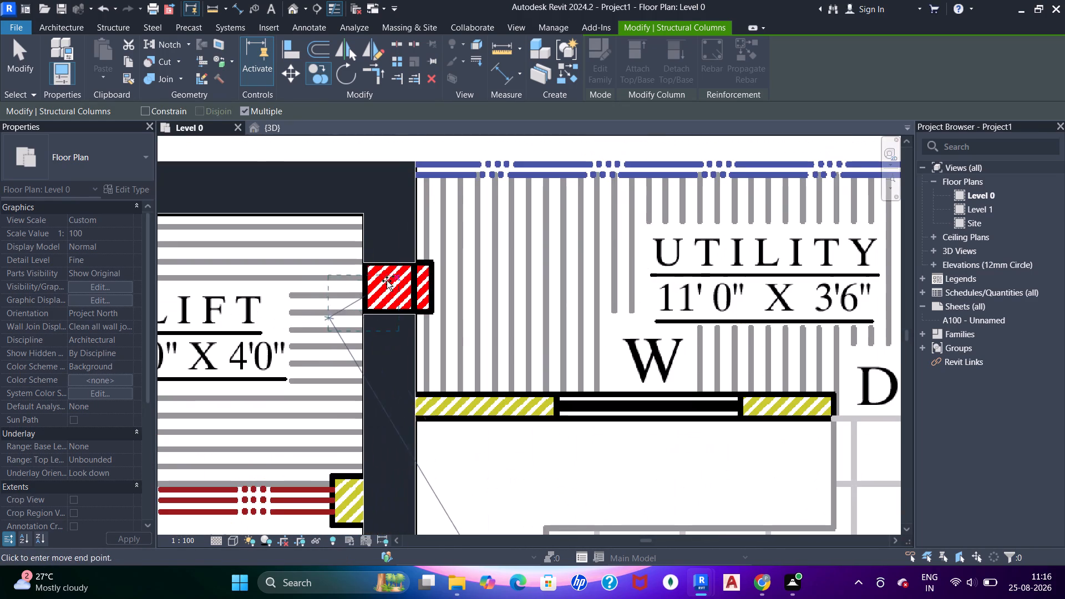
pyautogui.click(430, 262)
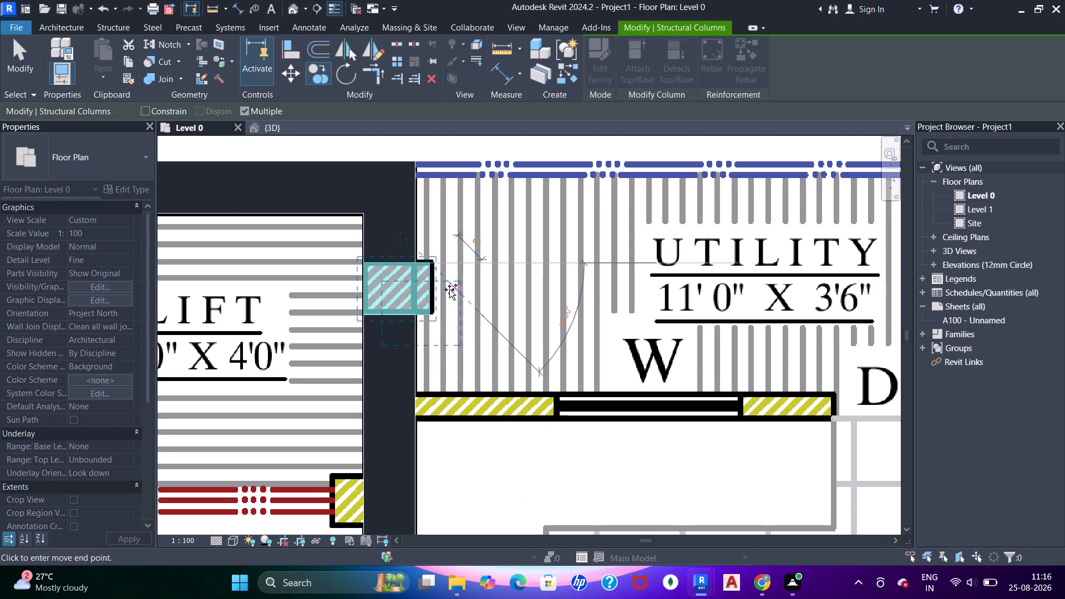
pyautogui.press('Escape')
pyautogui.press('Escape')
pyautogui.press('Escape')
pyautogui.press('Escape')
pyautogui.press('Escape')
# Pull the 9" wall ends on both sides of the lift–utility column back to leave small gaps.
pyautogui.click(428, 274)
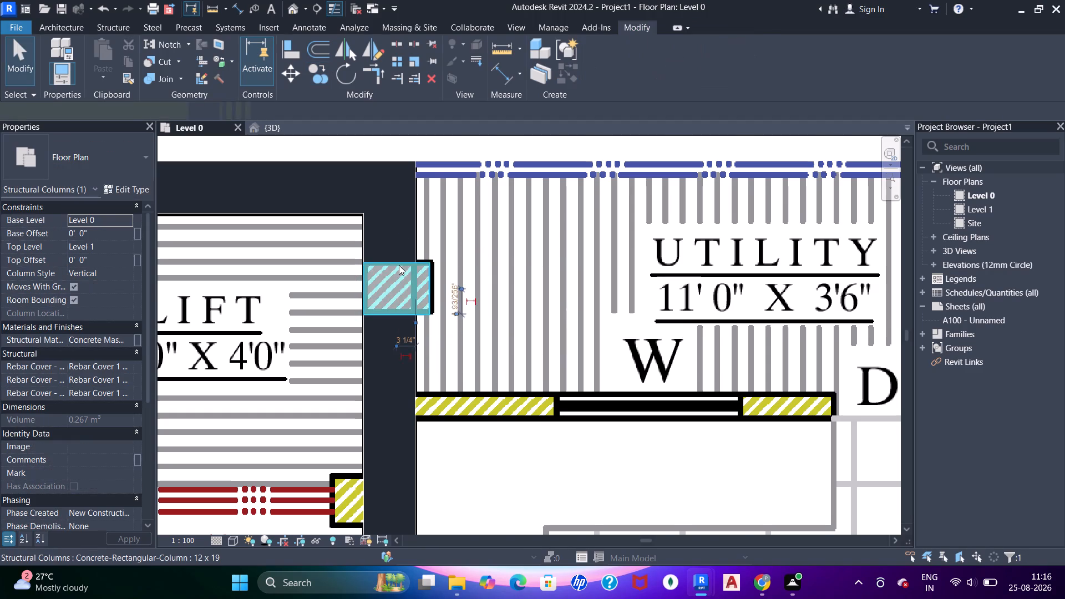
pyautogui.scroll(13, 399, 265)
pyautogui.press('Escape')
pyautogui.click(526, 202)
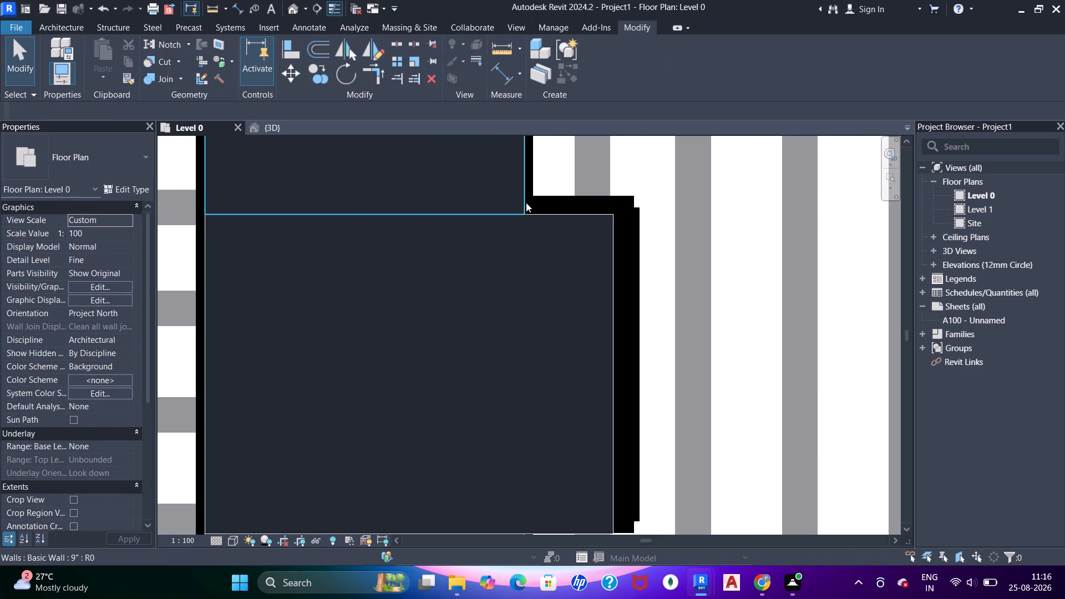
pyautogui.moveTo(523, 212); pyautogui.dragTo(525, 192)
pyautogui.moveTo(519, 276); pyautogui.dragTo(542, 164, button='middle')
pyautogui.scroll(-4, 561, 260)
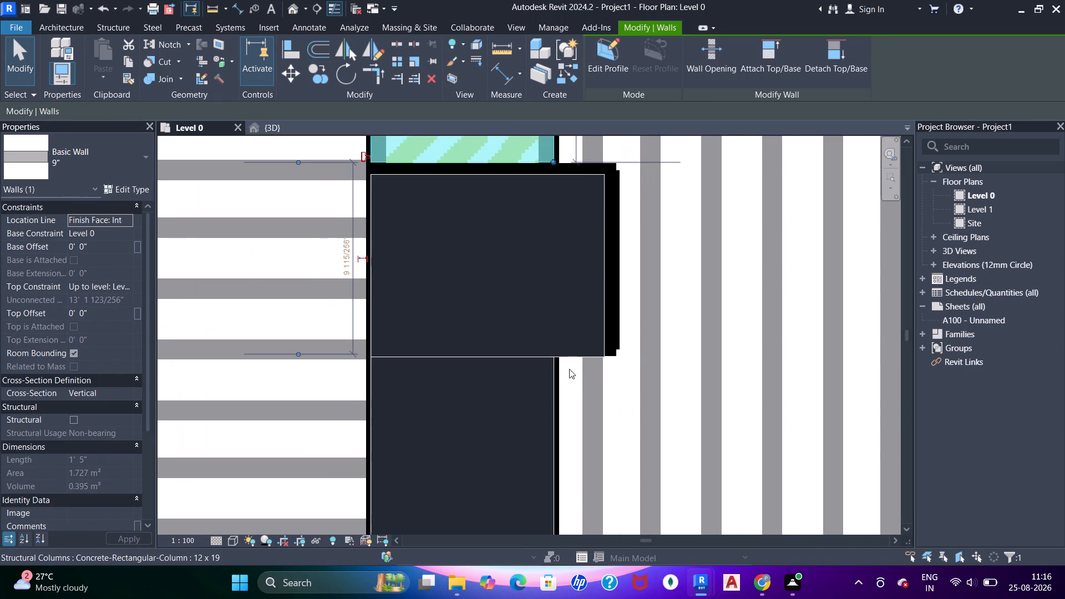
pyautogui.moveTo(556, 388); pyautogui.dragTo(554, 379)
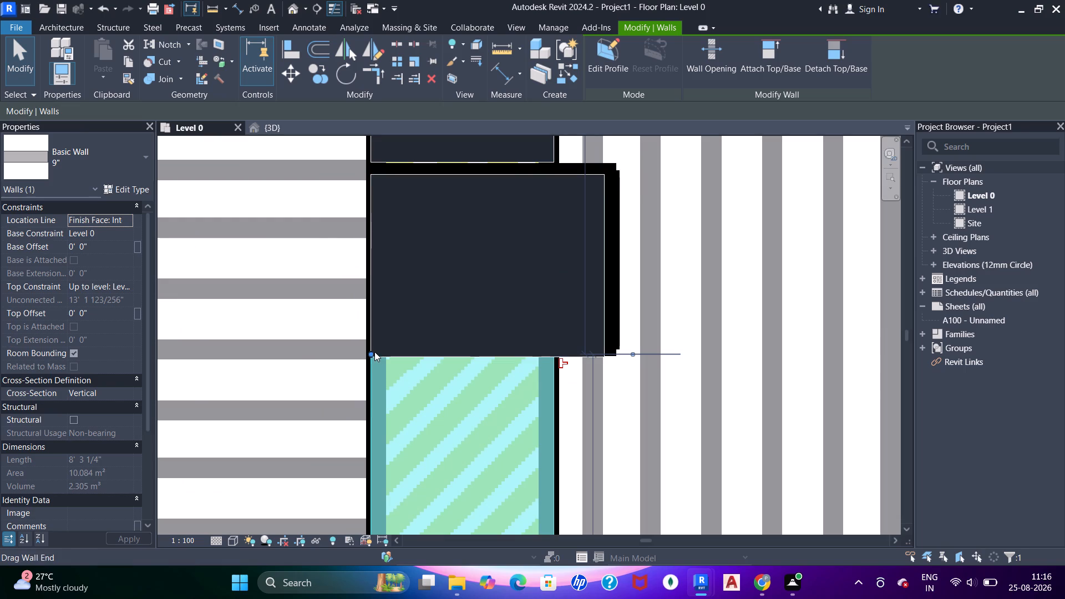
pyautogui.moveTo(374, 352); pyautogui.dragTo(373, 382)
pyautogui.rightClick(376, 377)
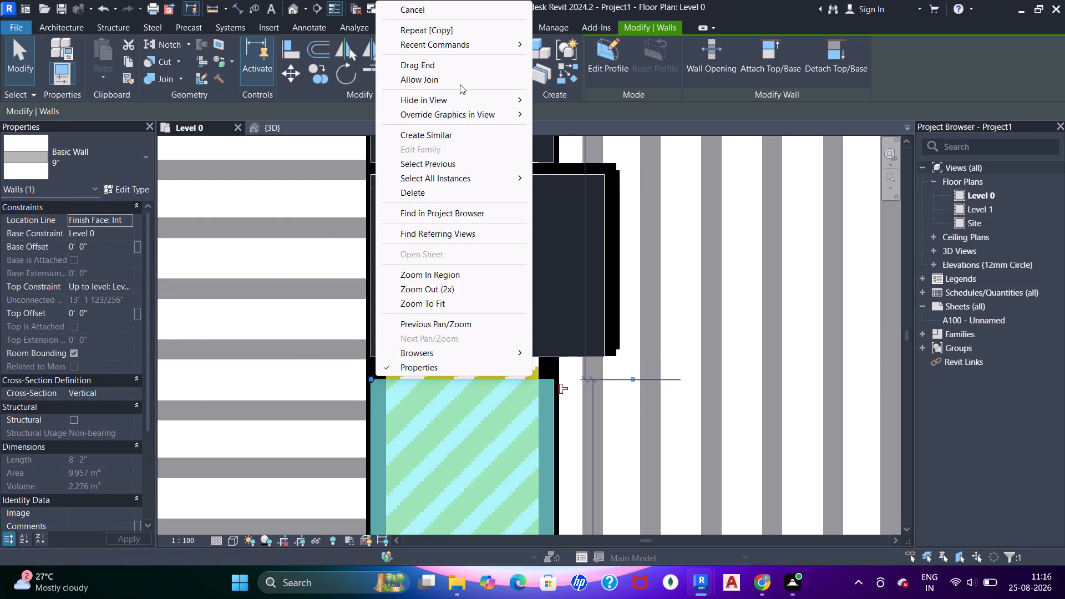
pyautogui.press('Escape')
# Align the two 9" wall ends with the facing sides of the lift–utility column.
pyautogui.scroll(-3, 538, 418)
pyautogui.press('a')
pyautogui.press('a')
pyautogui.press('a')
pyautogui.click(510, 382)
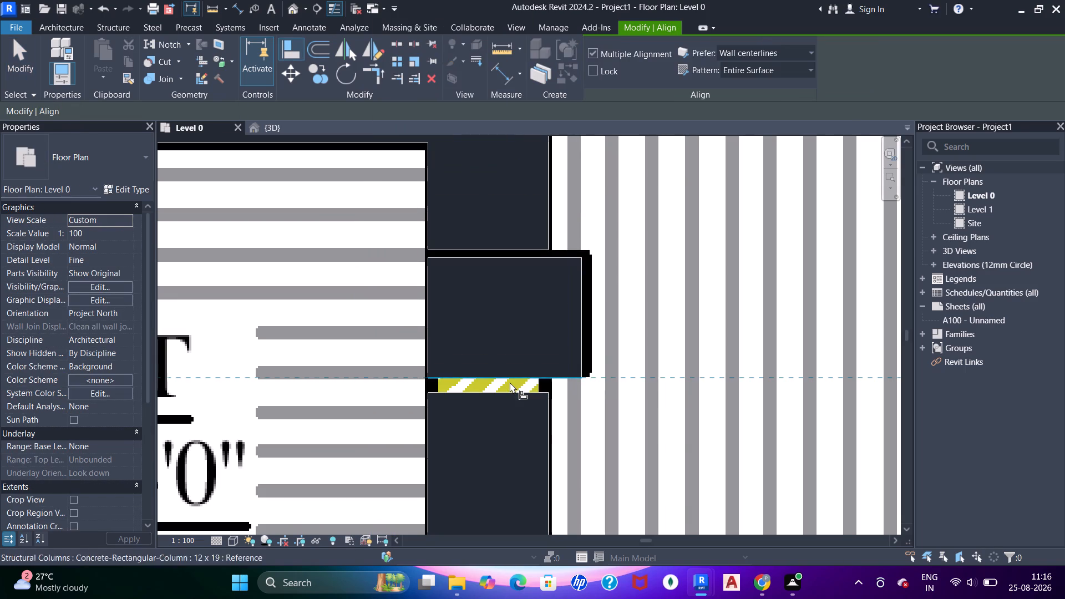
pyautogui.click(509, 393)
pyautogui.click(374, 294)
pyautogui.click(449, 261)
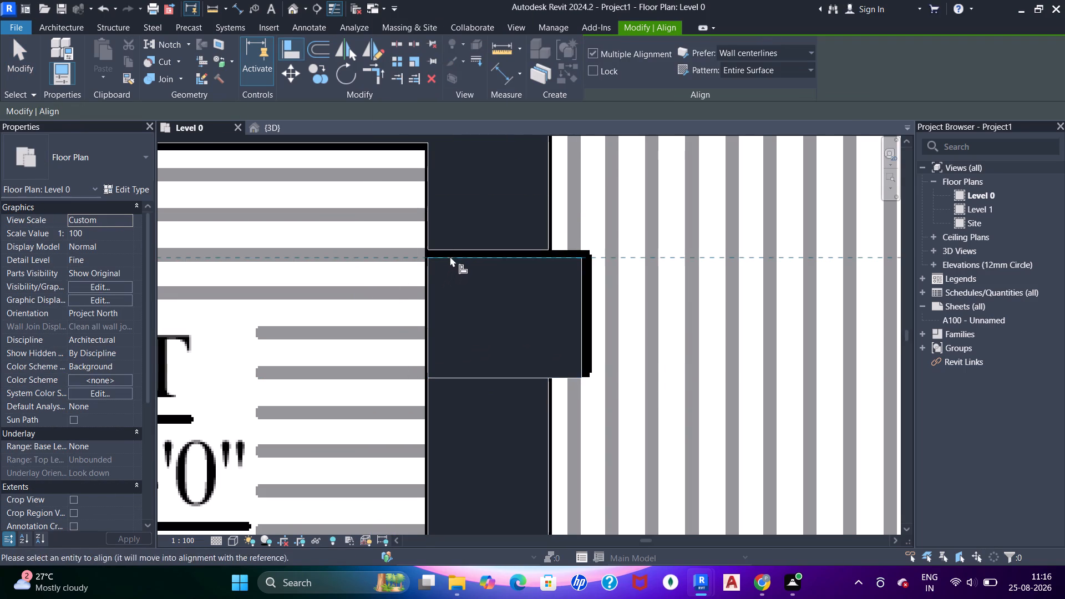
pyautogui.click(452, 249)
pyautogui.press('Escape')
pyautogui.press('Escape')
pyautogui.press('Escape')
# Nudge the lift–utility column slightly up the plan to match its red mark.
pyautogui.scroll(-7, 593, 283)
pyautogui.scroll(5, 587, 287)
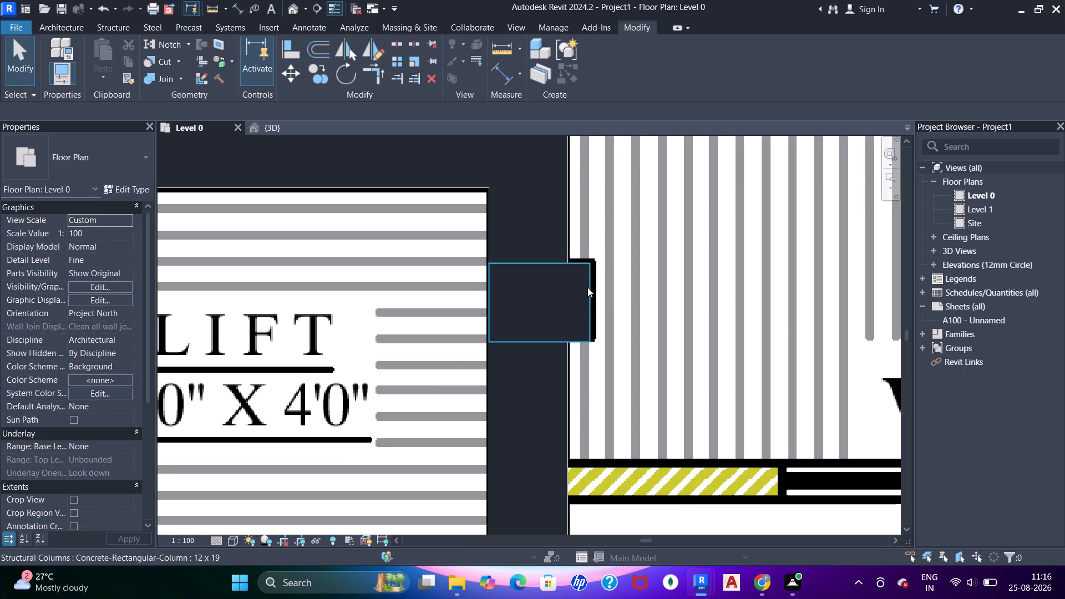
pyautogui.click(587, 287)
pyautogui.press('Up')
pyautogui.scroll(5, 550, 263)
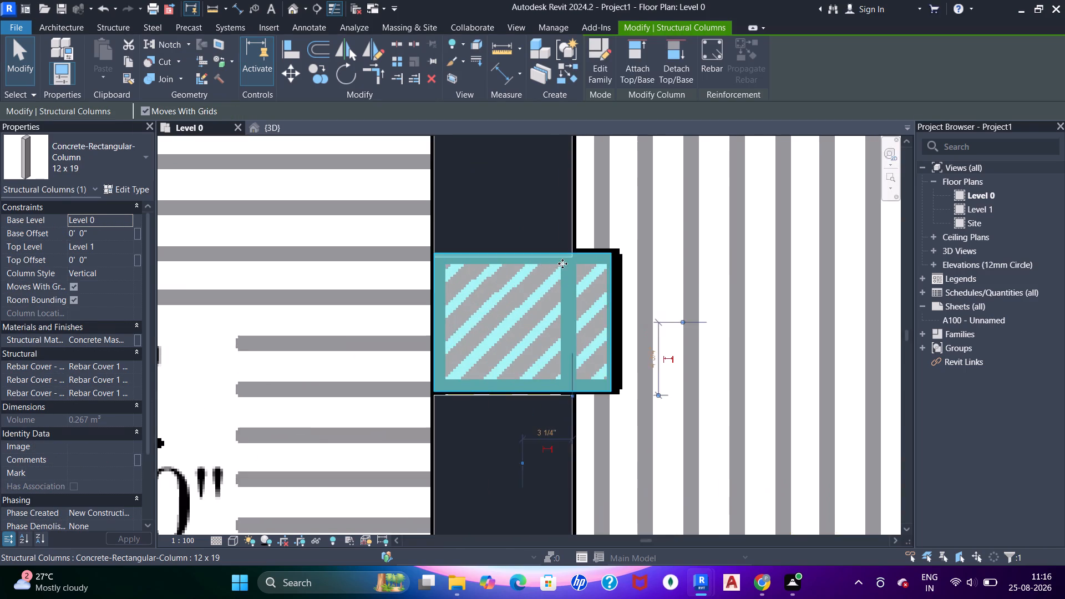
# Pull back the 9" wall end above the nudged lift–utility column, and align both adjoining wall ends with the column's faces.
pyautogui.click(580, 234)
pyautogui.moveTo(582, 252); pyautogui.dragTo(582, 237)
pyautogui.press('Escape')
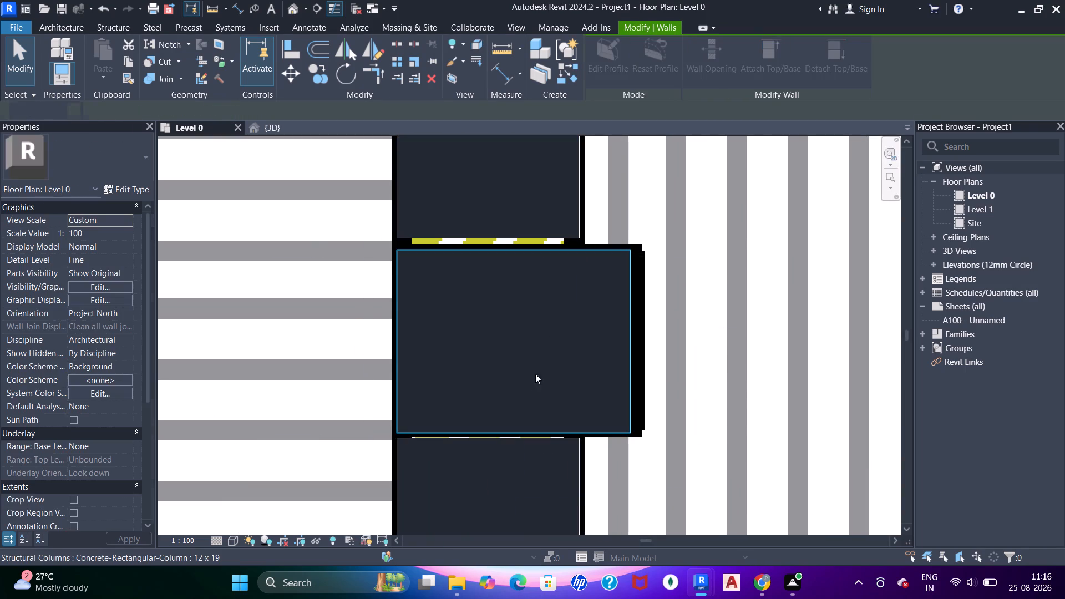
pyautogui.press('Escape')
pyautogui.press('a')
pyautogui.press('a')
pyautogui.press('a')
pyautogui.click(543, 251)
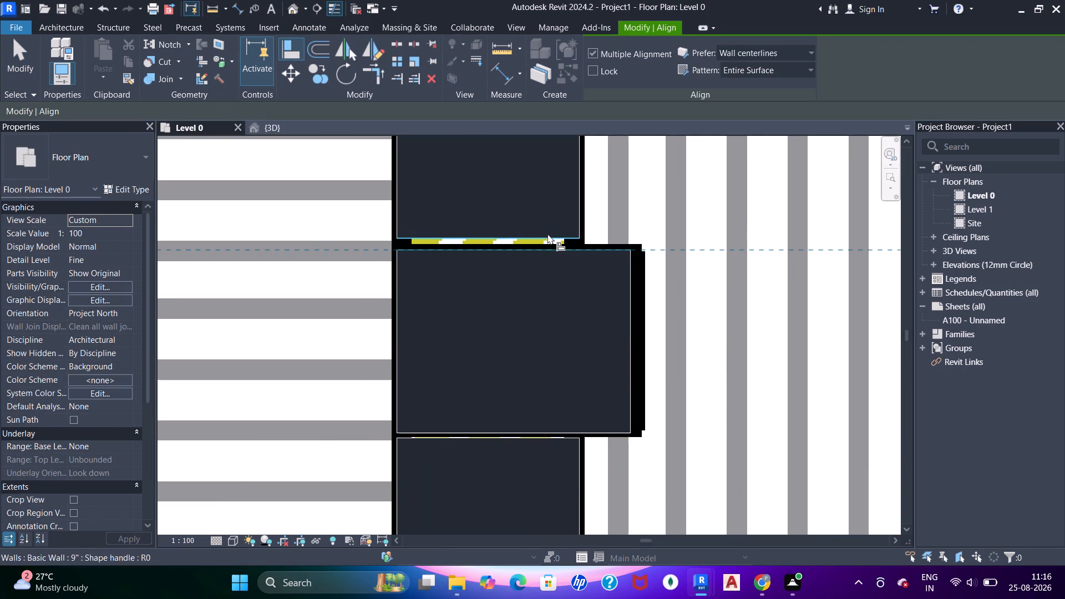
pyautogui.click(547, 233)
pyautogui.click(587, 229)
pyautogui.click(580, 428)
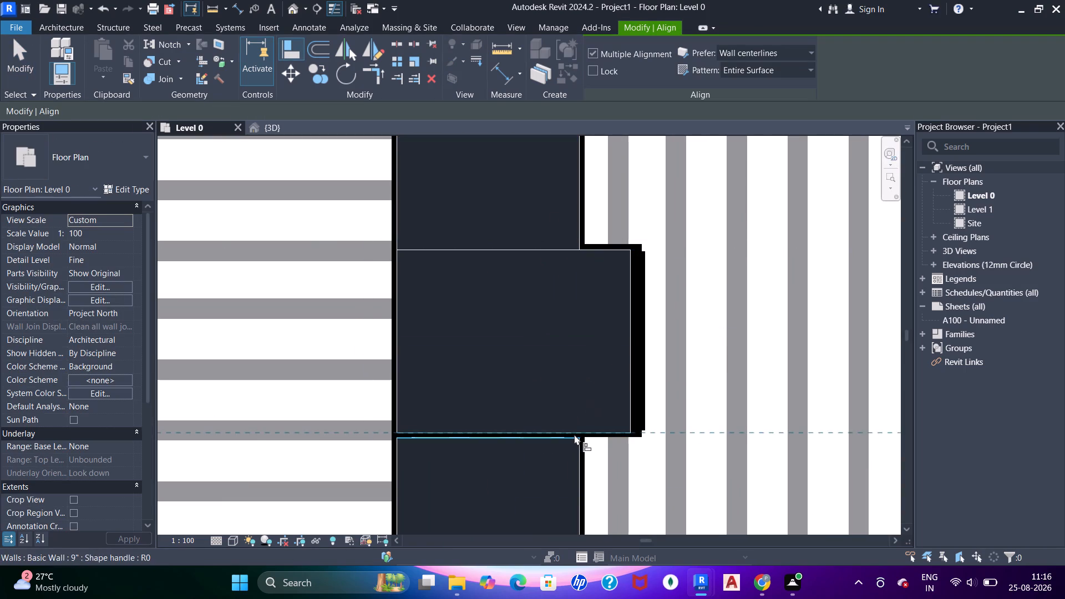
pyautogui.click(574, 434)
pyautogui.scroll(-12, 729, 327)
pyautogui.moveTo(760, 317); pyautogui.dragTo(544, 329, button='middle')
pyautogui.press('Escape')
pyautogui.press('Escape')
pyautogui.press('Escape')
pyautogui.press('Escape')
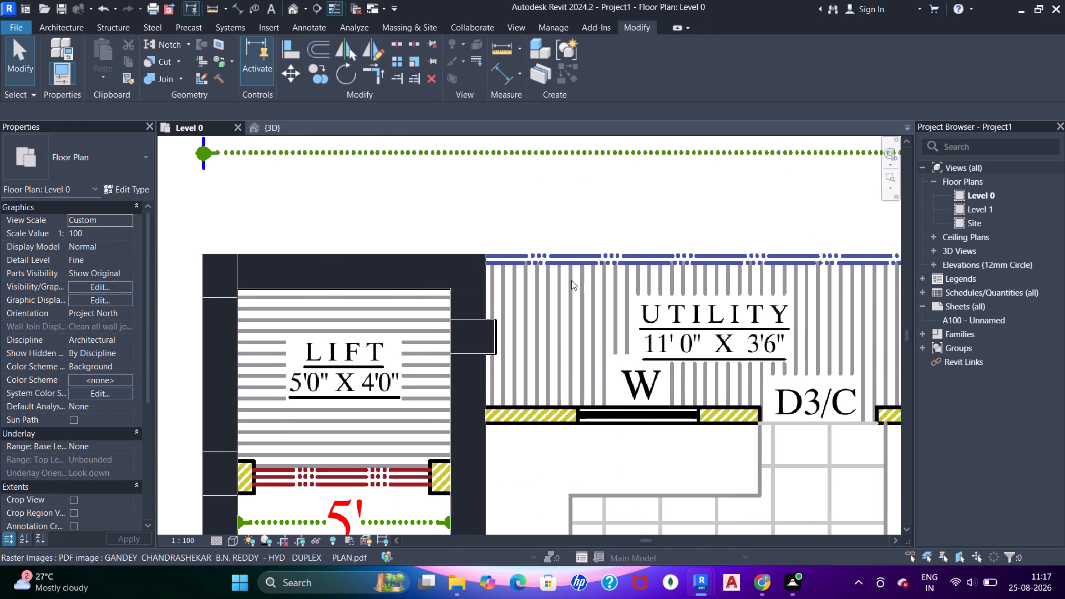
# Align the lift–utility column's side with the lift-side face of the 9" wall.
pyautogui.scroll(7, 459, 332)
pyautogui.press('a')
pyautogui.press('a')
pyautogui.press('a')
pyautogui.moveTo(443, 423); pyautogui.dragTo(444, 397)
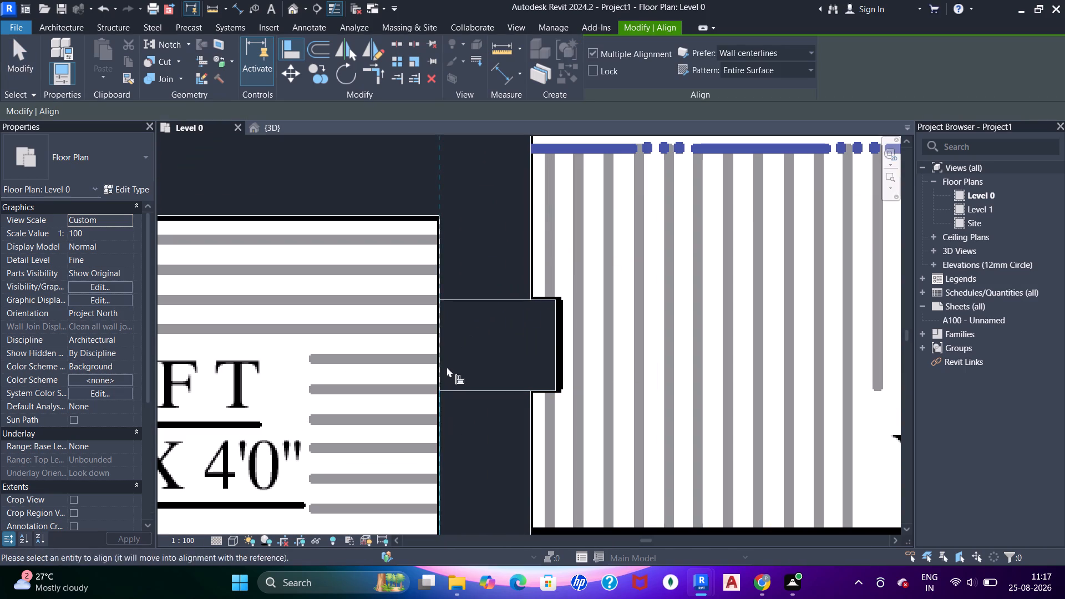
pyautogui.click(447, 367)
pyautogui.scroll(-12, 520, 323)
pyautogui.moveTo(633, 321); pyautogui.dragTo(604, 299, button='middle')
pyautogui.press('Escape')
pyautogui.press('Escape')
# Align the outer side of the column at the utility corner with the outer face of the staircase's 9" wall.
pyautogui.moveTo(684, 336); pyautogui.dragTo(499, 315, button='middle')
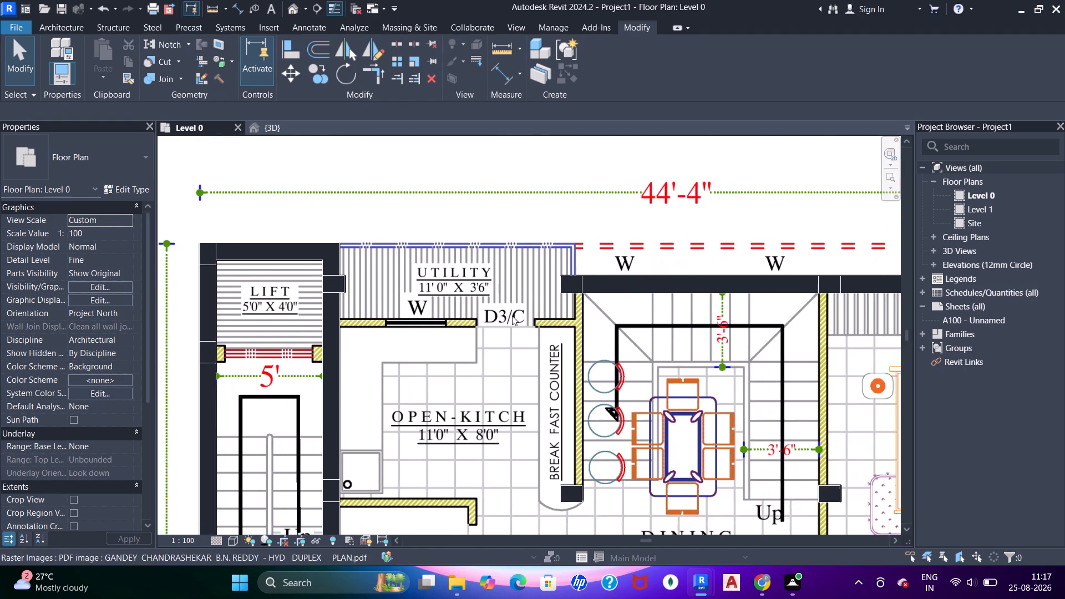
pyautogui.moveTo(606, 312); pyautogui.dragTo(521, 330, button='middle')
pyautogui.scroll(5, 466, 319)
pyautogui.press('Escape')
pyautogui.scroll(4, 525, 317)
pyautogui.press('a')
pyautogui.press('a')
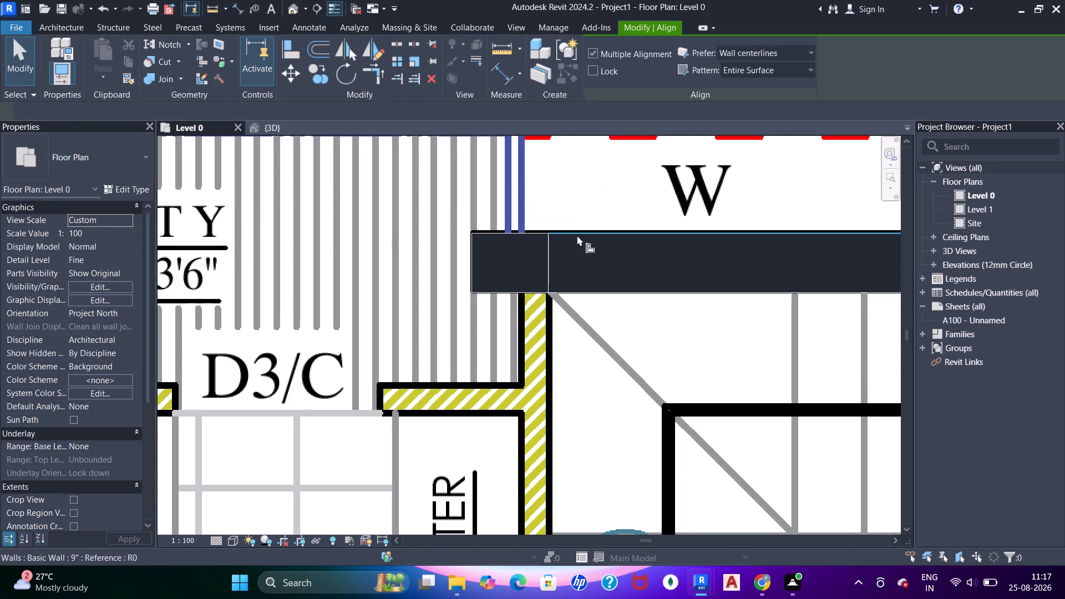
pyautogui.press('a')
pyautogui.click(577, 235)
pyautogui.click(528, 229)
pyautogui.press('Escape')
pyautogui.press('Escape')
# Pull back the end of the staircase's upper 9" wall slightly from the column at the utility corner.
pyautogui.click(547, 283)
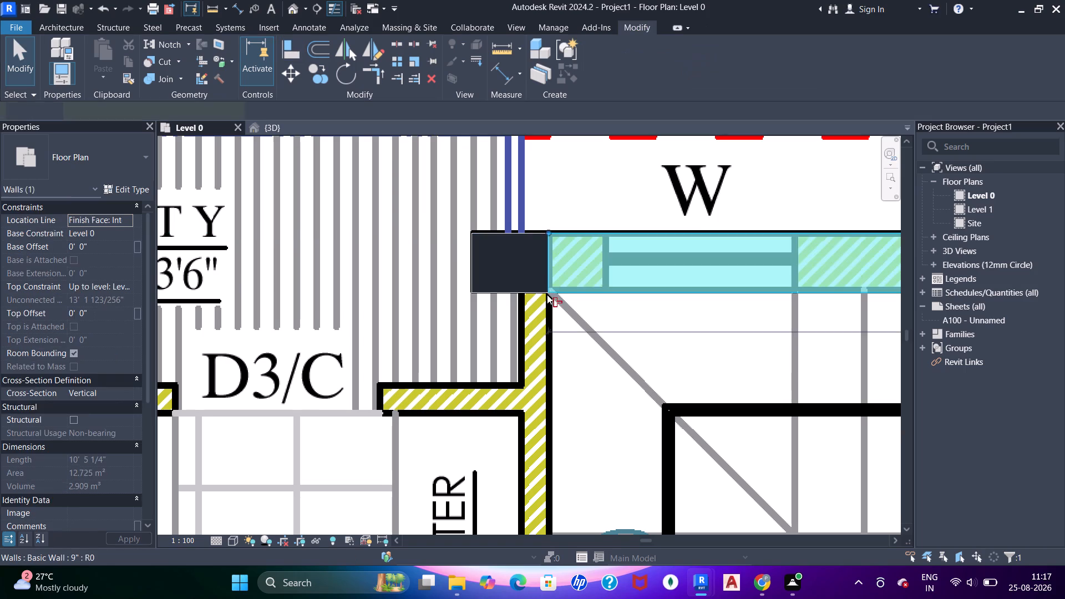
pyautogui.press('Escape')
pyautogui.click(542, 295)
pyautogui.scroll(5, 544, 282)
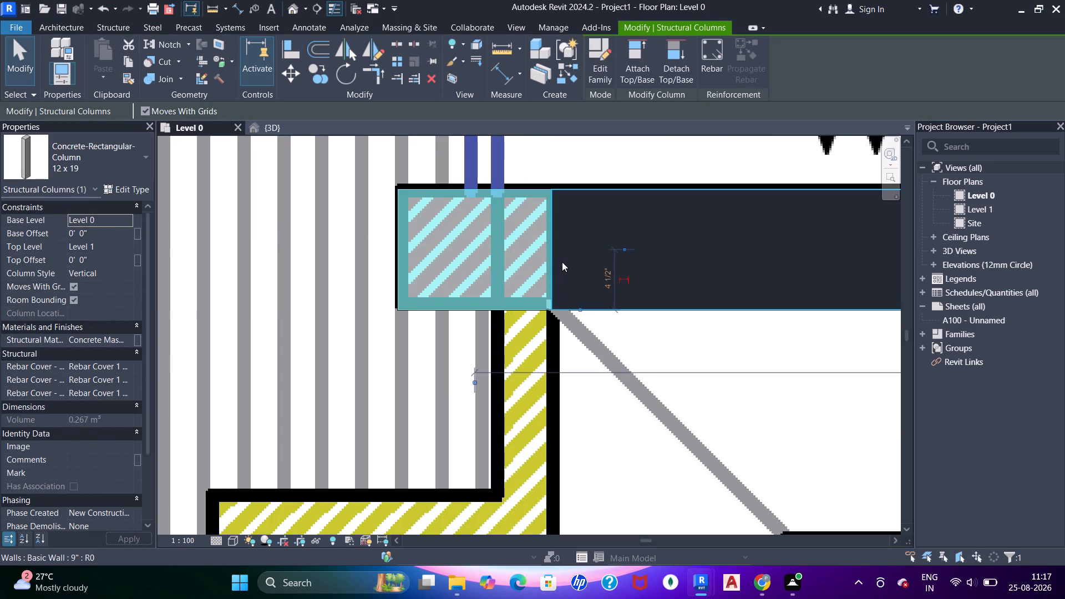
pyautogui.press('Escape')
pyautogui.click(576, 237)
pyautogui.scroll(6, 558, 190)
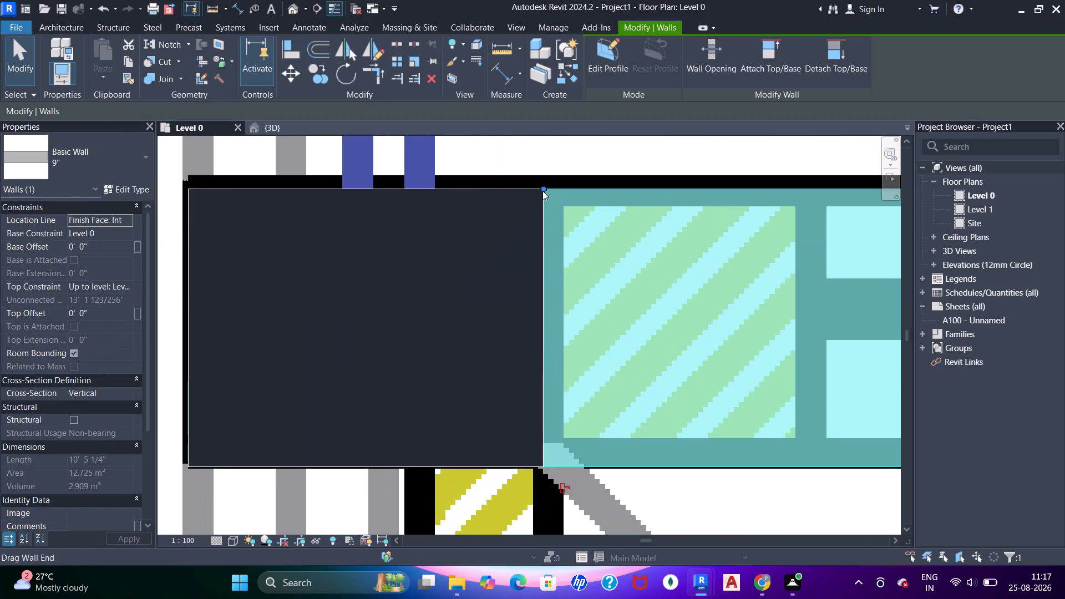
pyautogui.rightClick(542, 190)
pyautogui.press('Escape')
pyautogui.moveTo(545, 187); pyautogui.dragTo(551, 186)
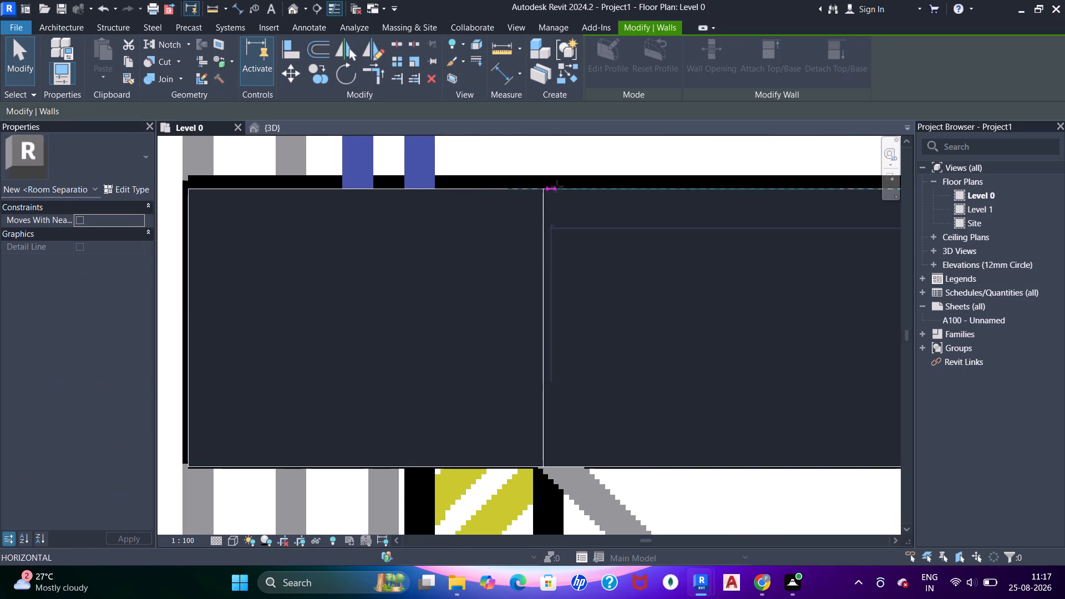
pyautogui.scroll(3, 539, 211)
# Align the pulled-back end of the staircase's upper 9" wall with the face of the utility-corner column.
pyautogui.press('a')
pyautogui.press('a')
pyautogui.press('a')
pyautogui.click(549, 292)
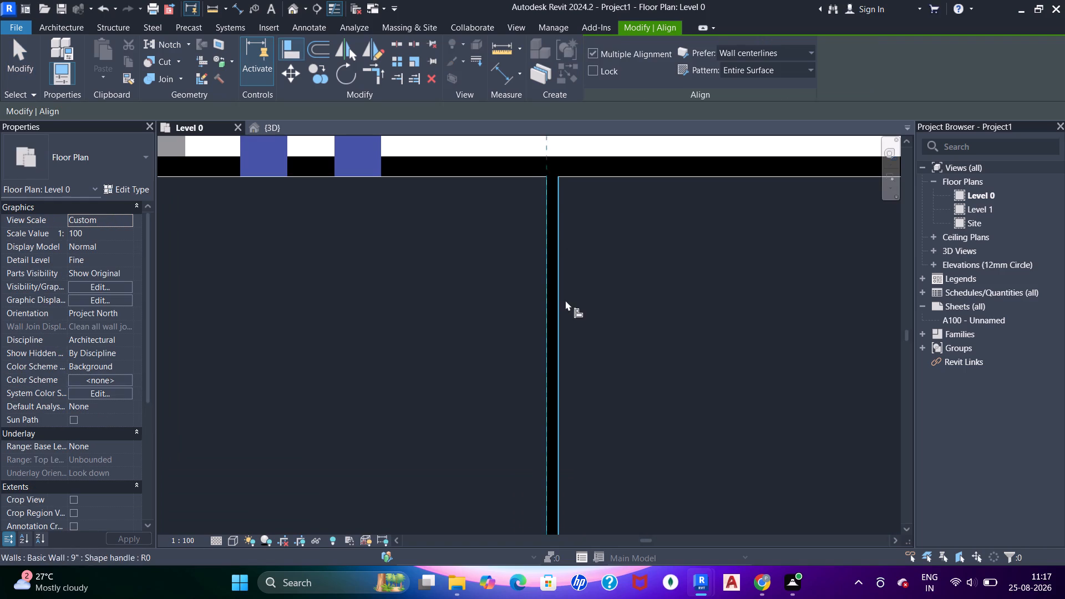
pyautogui.click(565, 301)
pyautogui.click(549, 299)
pyautogui.click(554, 302)
pyautogui.scroll(-14, 566, 286)
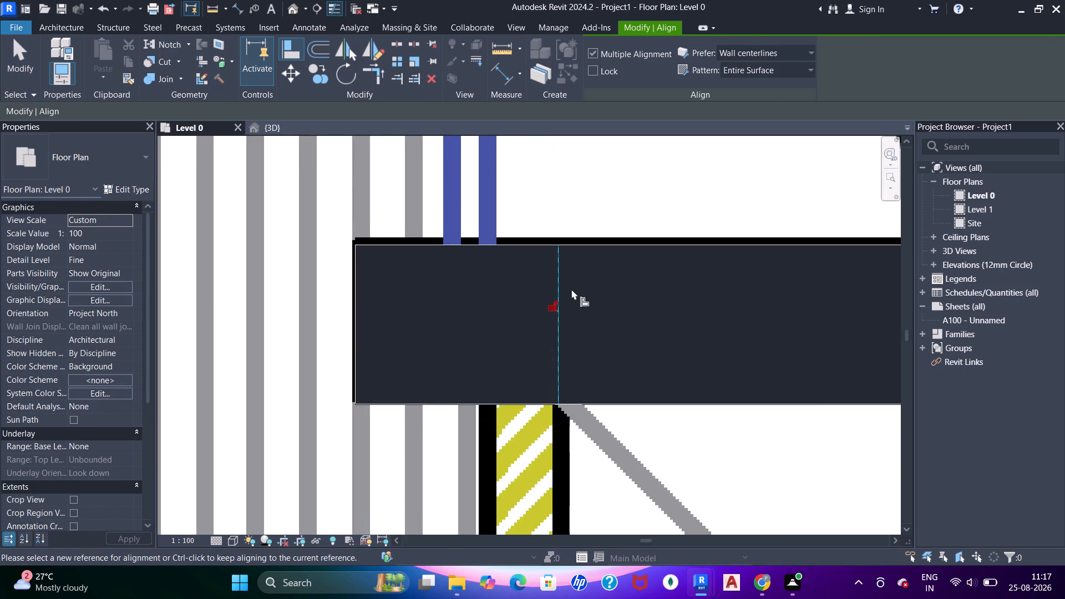
pyautogui.moveTo(656, 298); pyautogui.dragTo(487, 294, button='middle')
pyautogui.press('Escape')
pyautogui.press('Escape')
# Pull back the end of the short corner-side 9" wall from the column in the master bedroom's upper wall.
pyautogui.scroll(-7, 693, 270)
pyautogui.moveTo(720, 283); pyautogui.dragTo(423, 271, button='middle')
pyautogui.scroll(1, 594, 327)
pyautogui.moveTo(594, 327); pyautogui.dragTo(331, 312, button='middle')
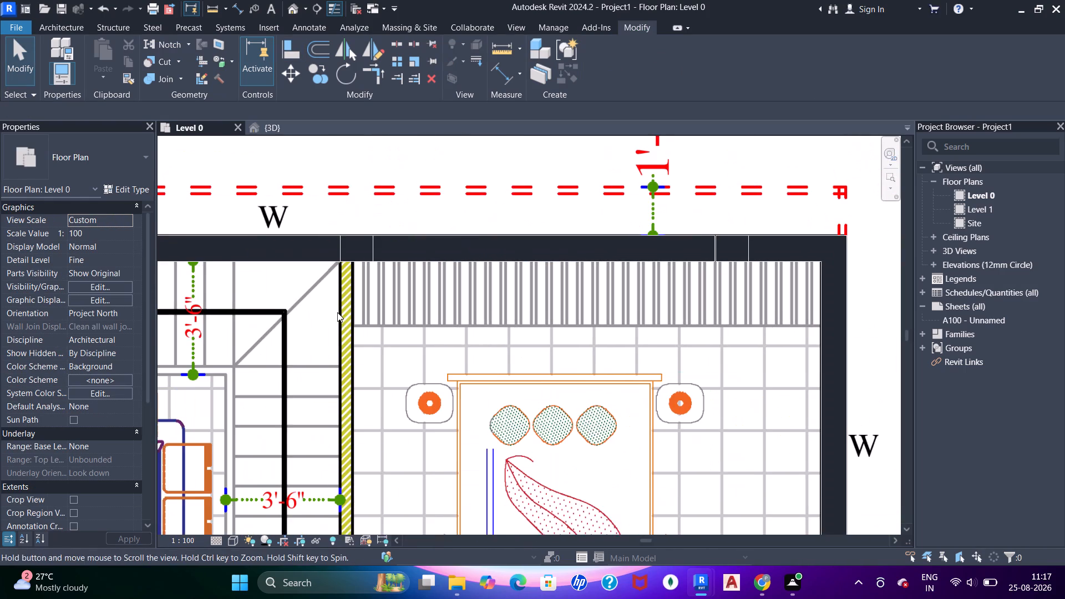
pyautogui.moveTo(649, 317); pyautogui.dragTo(644, 321, button='middle')
pyautogui.scroll(5, 765, 214)
pyautogui.scroll(1, 722, 286)
pyautogui.moveTo(721, 290); pyautogui.dragTo(645, 250, button='middle')
pyautogui.scroll(4, 645, 249)
pyautogui.click(647, 248)
pyautogui.rightClick(632, 205)
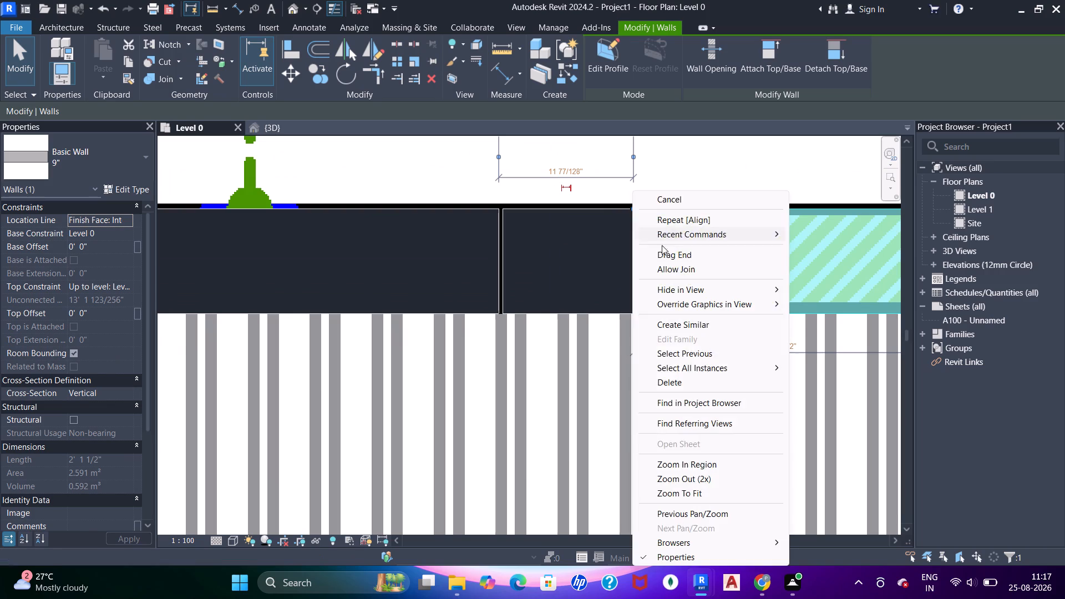
pyautogui.press('Escape')
pyautogui.moveTo(635, 207); pyautogui.dragTo(652, 203)
pyautogui.scroll(4, 638, 221)
pyautogui.moveTo(635, 224); pyautogui.dragTo(651, 199, button='middle')
# Align the 9" wall ends on both sides of the master bedroom's upper-wall column with the column's faces.
pyautogui.press('a')
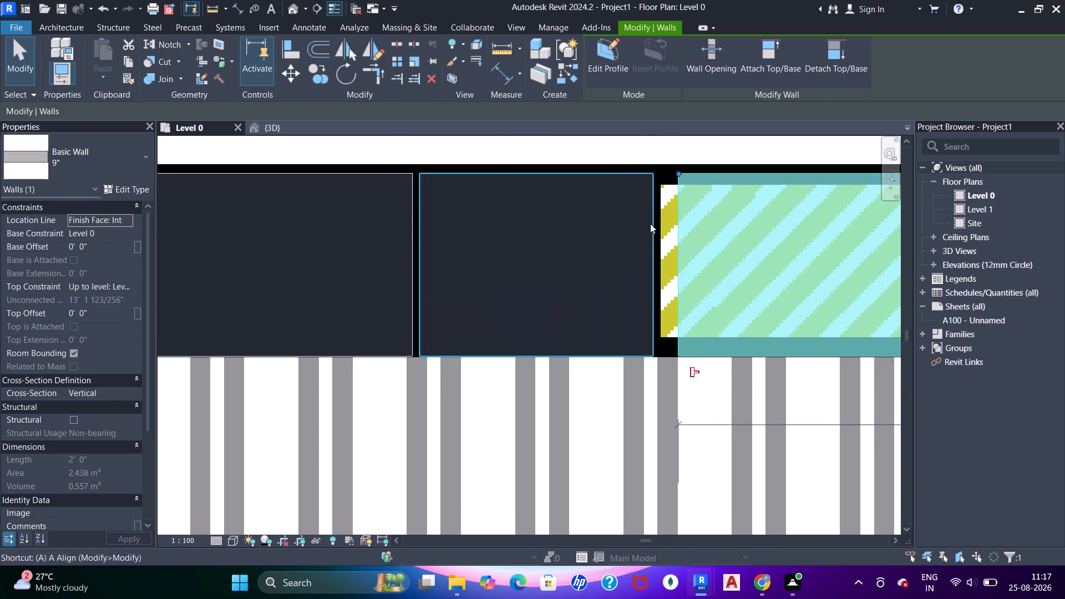
pyautogui.press('a')
pyautogui.press('a')
pyautogui.click(654, 240)
pyautogui.click(678, 233)
pyautogui.scroll(-4, 635, 226)
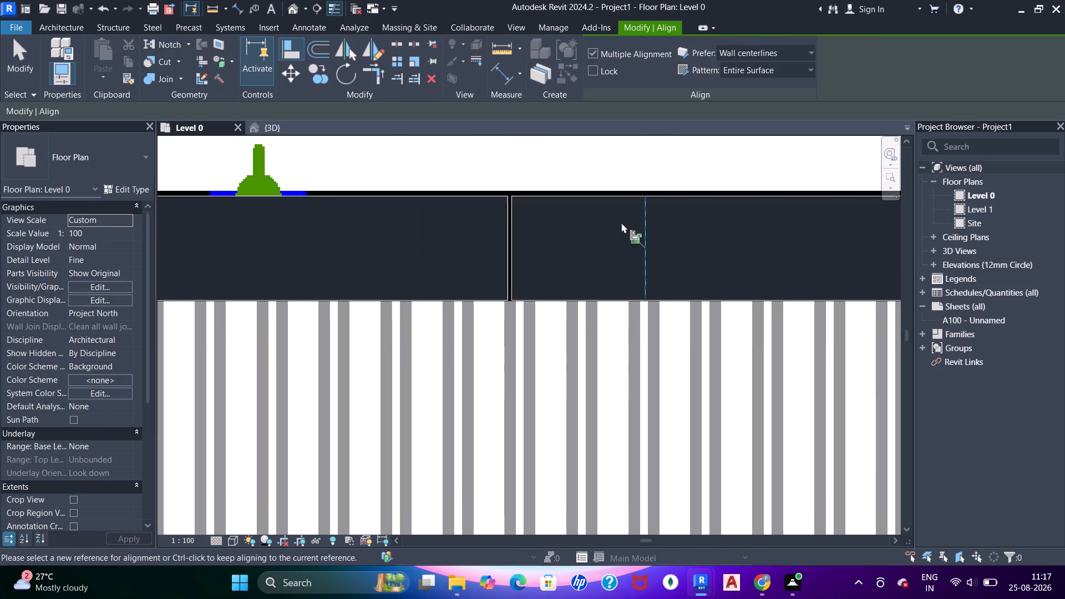
pyautogui.moveTo(622, 230); pyautogui.dragTo(664, 287, button='middle')
pyautogui.click(587, 217)
pyautogui.click(553, 291)
pyautogui.scroll(5, 552, 263)
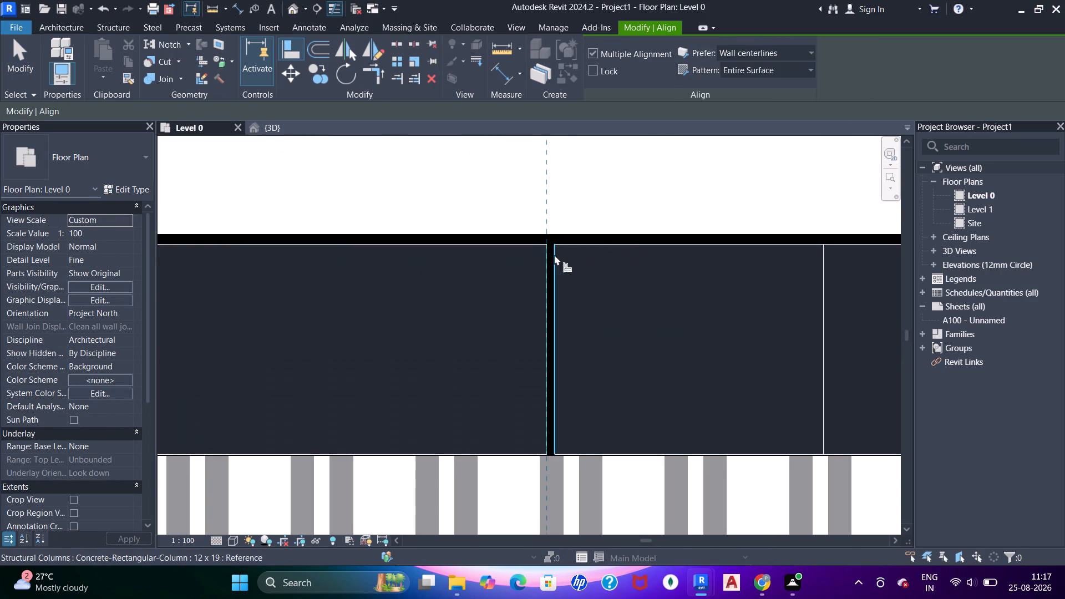
pyautogui.click(623, 170)
pyautogui.click(557, 283)
pyautogui.click(547, 298)
pyautogui.scroll(-9, 578, 206)
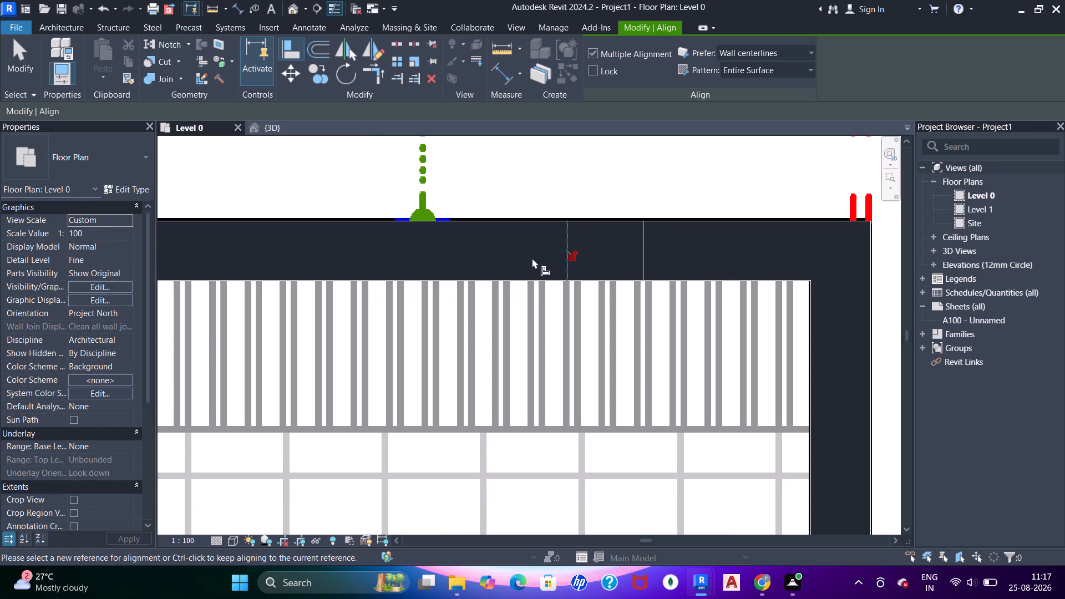
pyautogui.moveTo(532, 258); pyautogui.dragTo(539, 263, button='middle')
pyautogui.press('Escape')
pyautogui.press('Escape')
# Pull back the 9" wall ends on both sides of the column at the staircase–master bedroom junction in the upper wall.
pyautogui.scroll(-5, 539, 263)
pyautogui.moveTo(487, 270); pyautogui.dragTo(714, 296, button='middle')
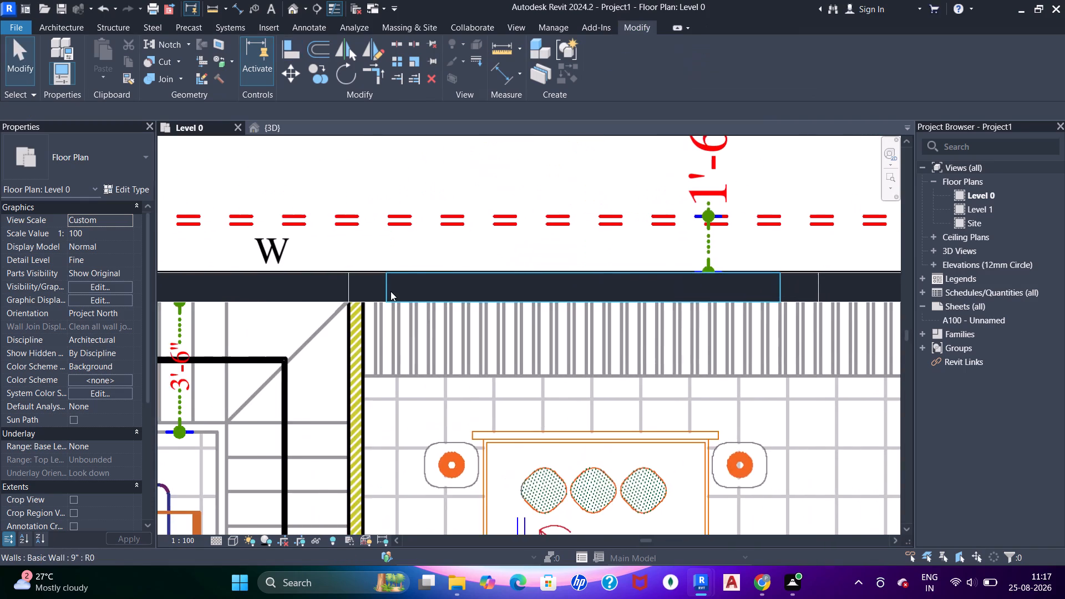
pyautogui.moveTo(387, 292); pyautogui.dragTo(594, 306, button='middle')
pyautogui.scroll(5, 594, 306)
pyautogui.click(575, 272)
pyautogui.scroll(7, 580, 271)
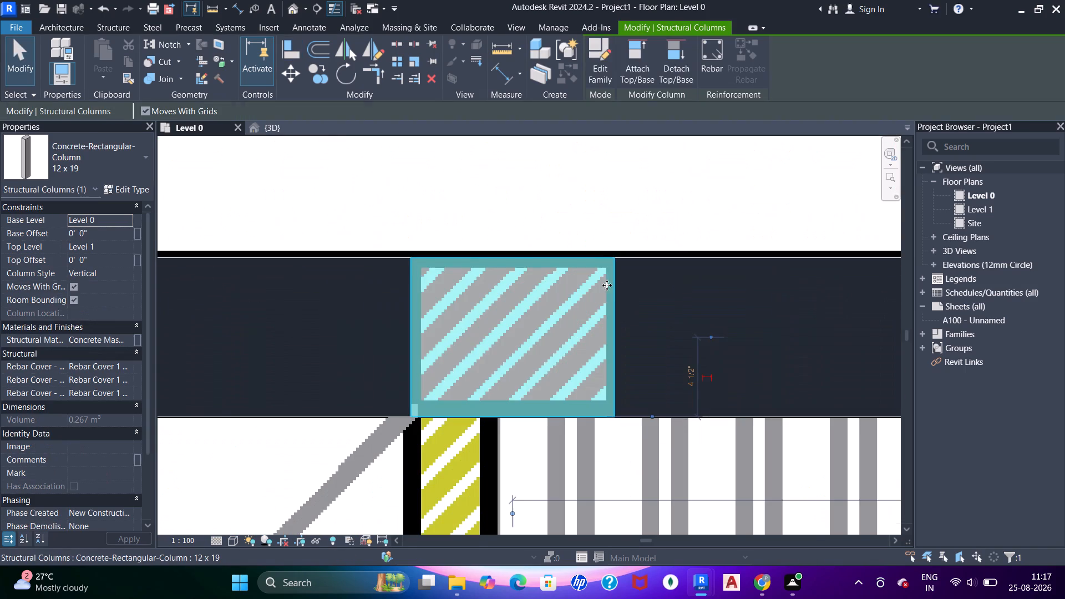
pyautogui.click(645, 304)
pyautogui.moveTo(617, 258); pyautogui.dragTo(641, 258)
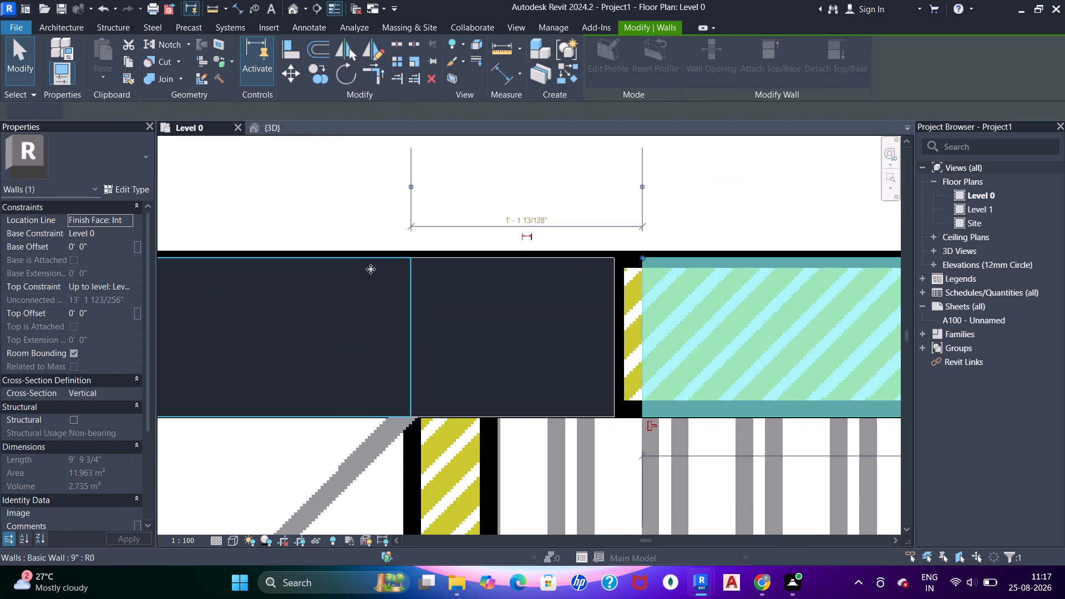
pyautogui.click(353, 269)
pyautogui.moveTo(412, 255); pyautogui.dragTo(391, 257)
pyautogui.press('Escape')
pyautogui.press('Escape')
# Align both pulled-back 9" wall ends with the faces of the column at the staircase–master bedroom junction.
pyautogui.press('a')
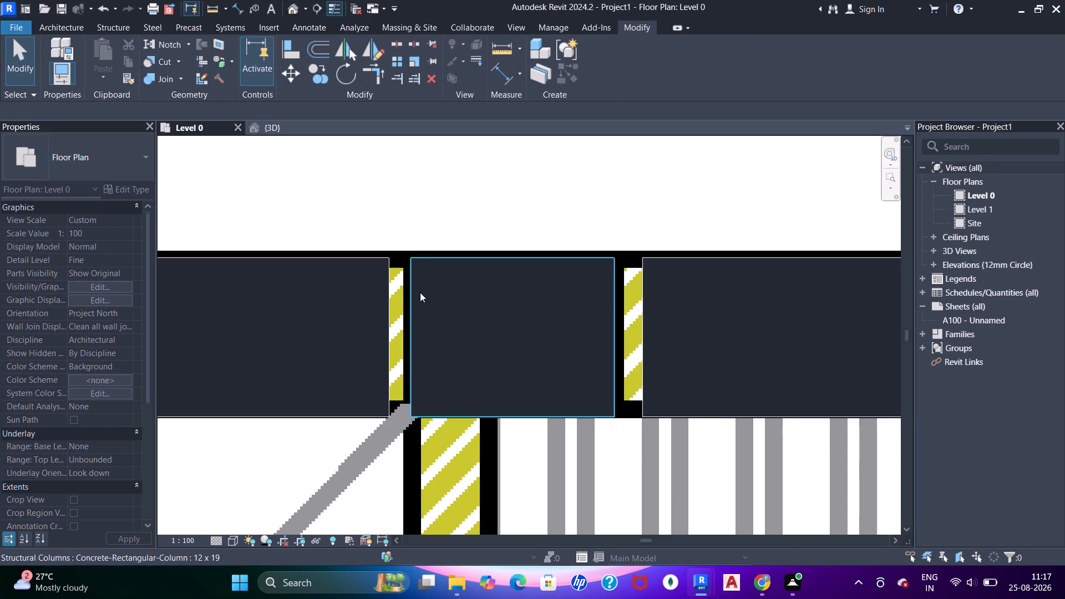
pyautogui.press('a')
pyautogui.press('a')
pyautogui.click(414, 306)
pyautogui.click(389, 289)
pyautogui.click(508, 171)
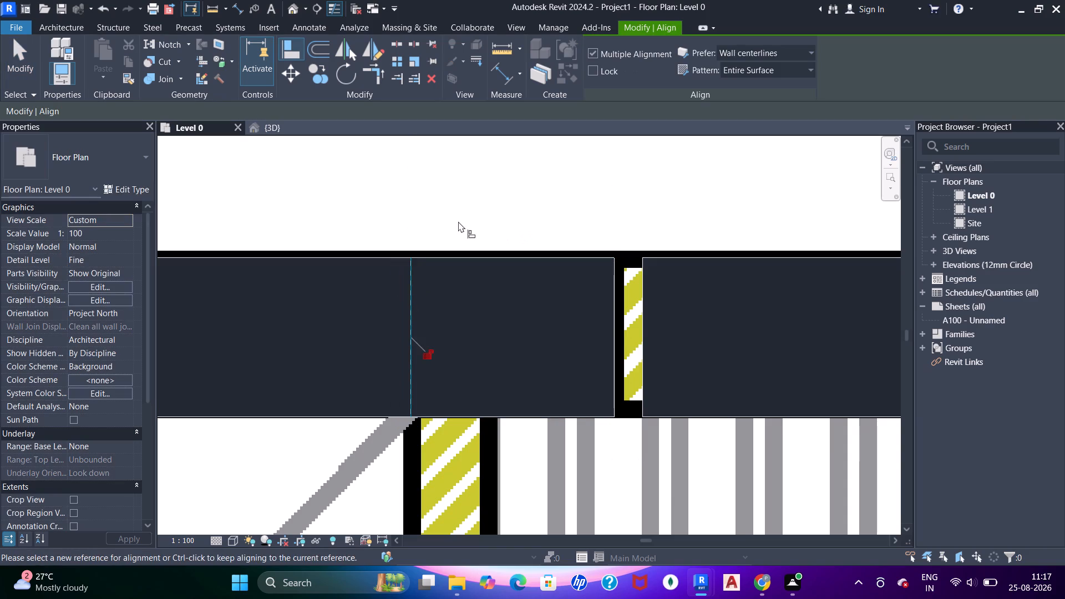
pyautogui.click(614, 316)
pyautogui.click(642, 328)
pyautogui.scroll(-11, 627, 222)
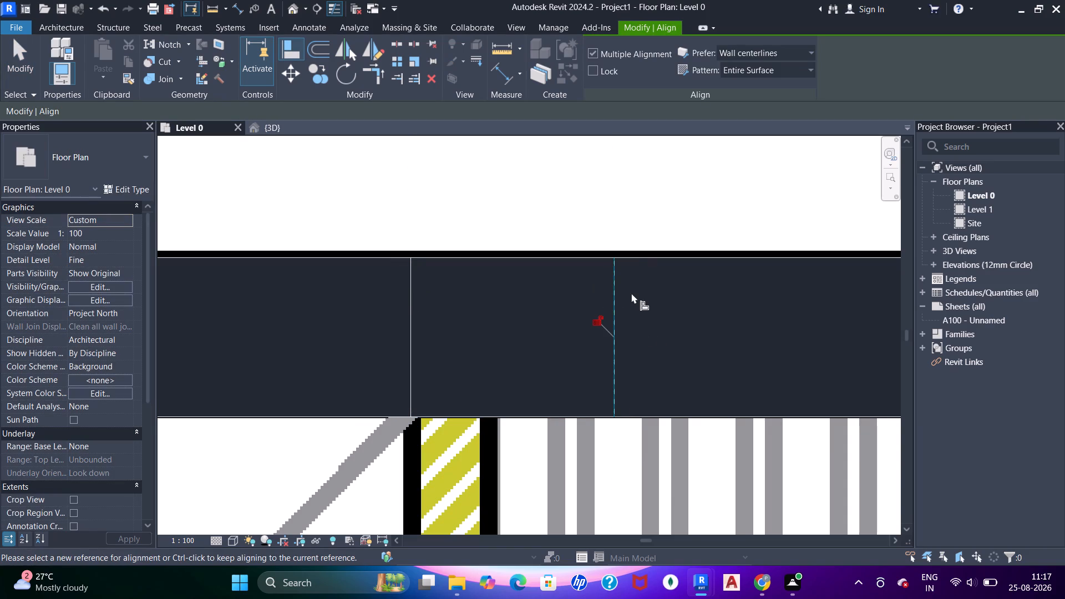
pyautogui.moveTo(484, 309); pyautogui.dragTo(668, 320, button='middle')
pyautogui.press('Escape')
pyautogui.press('Escape')
# Nudge the freestanding column beside the master bedroom's bed slightly up the plan to match its mark.
pyautogui.moveTo(408, 311); pyautogui.dragTo(565, 193, button='middle')
pyautogui.scroll(-9, 536, 238)
pyautogui.moveTo(676, 302); pyautogui.dragTo(670, 302, button='middle')
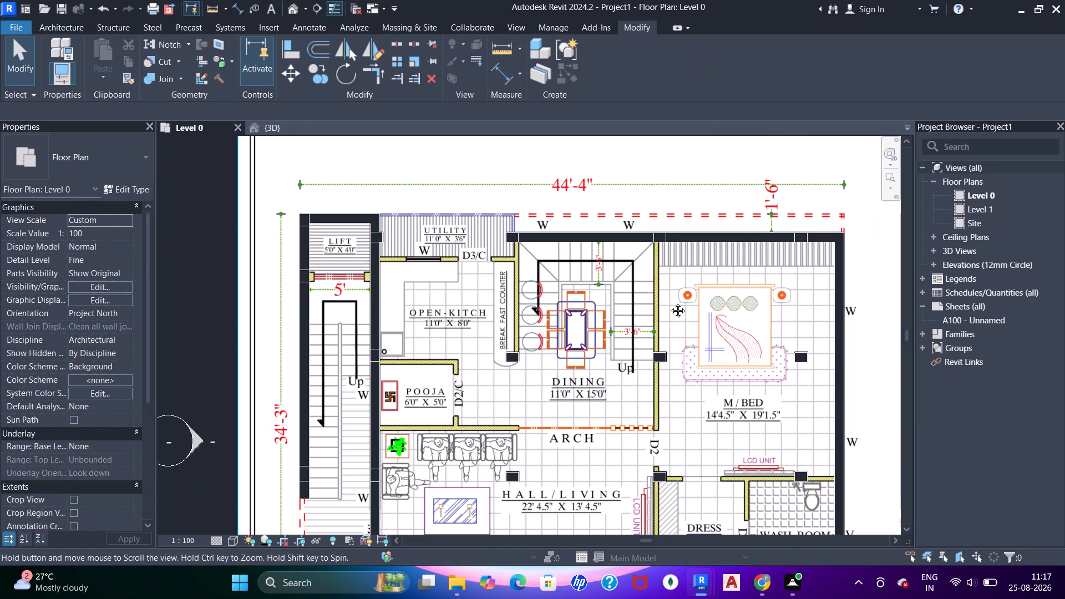
pyautogui.moveTo(670, 302); pyautogui.dragTo(434, 261, button='middle')
pyautogui.scroll(4, 588, 336)
pyautogui.scroll(11, 545, 303)
pyautogui.click(524, 281)
pyautogui.scroll(5, 519, 273)
pyautogui.press('Up')
pyautogui.press('Up')
pyautogui.press('Up')
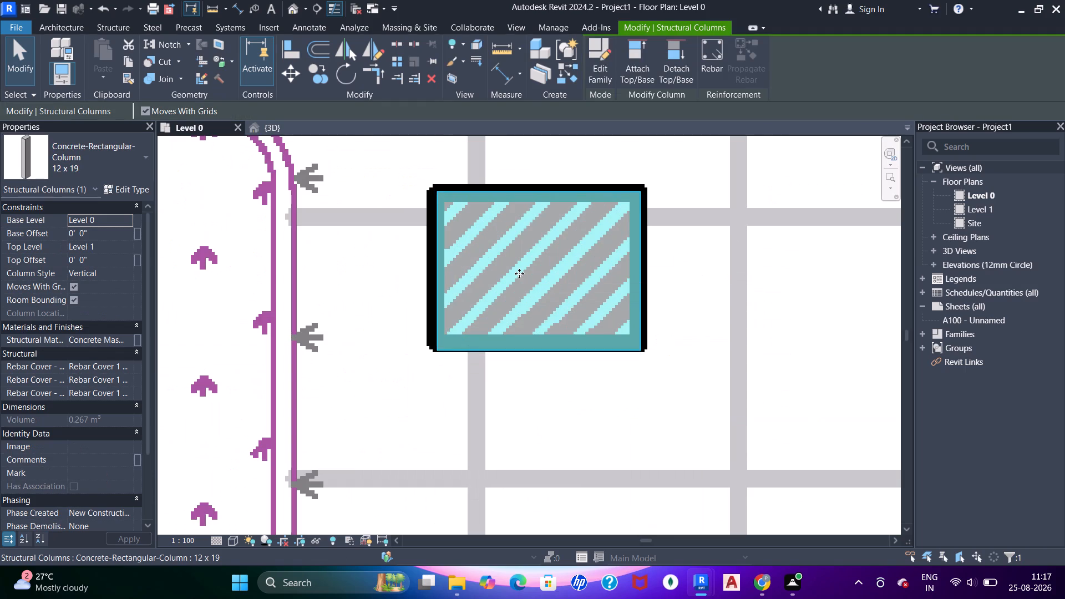
# Nudge the column in the wall between the master bedroom's LCD unit and the washroom slightly left.
pyautogui.scroll(-4, 519, 280)
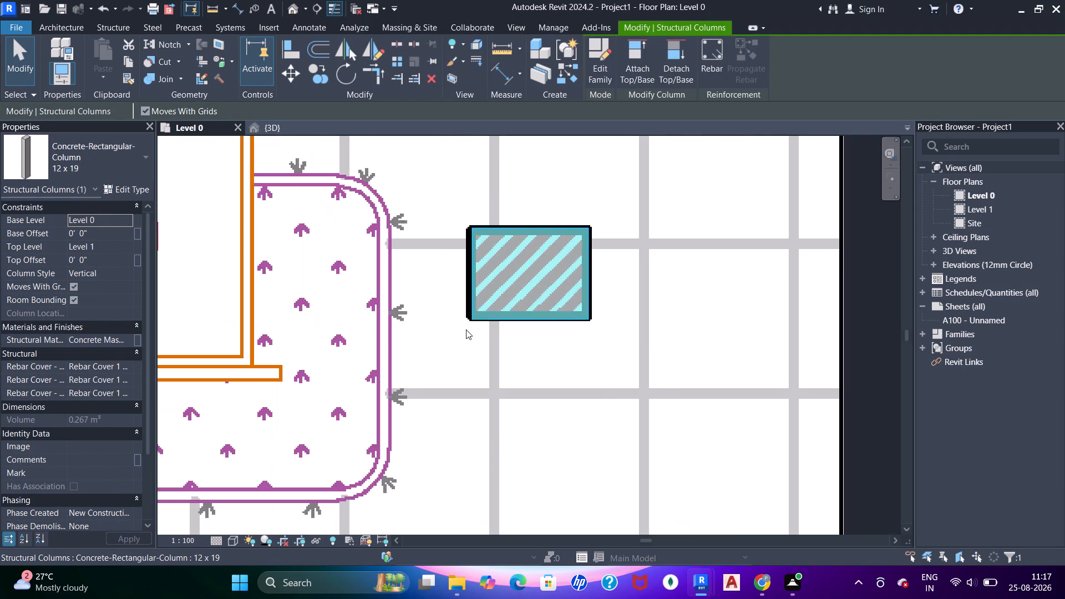
pyautogui.moveTo(466, 329); pyautogui.dragTo(580, 286, button='middle')
pyautogui.scroll(-7, 521, 309)
pyautogui.moveTo(440, 324); pyautogui.dragTo(491, 258, button='middle')
pyautogui.press('Escape')
pyautogui.moveTo(527, 387); pyautogui.dragTo(510, 241, button='middle')
pyautogui.moveTo(623, 465); pyautogui.dragTo(607, 324, button='middle')
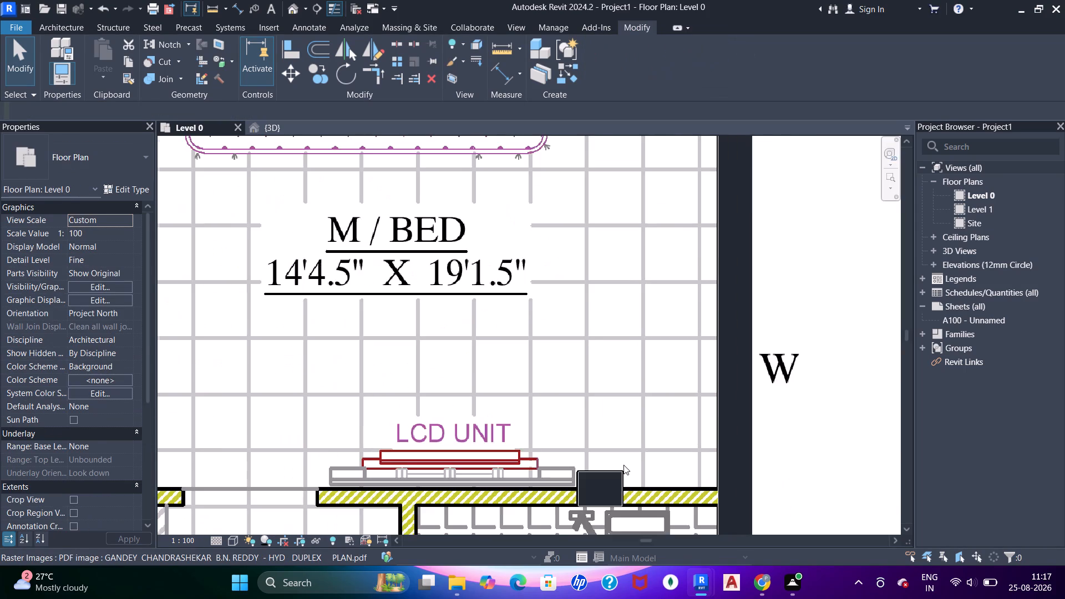
pyautogui.scroll(6, 595, 353)
pyautogui.click(585, 349)
pyautogui.scroll(4, 585, 349)
pyautogui.press('Left')
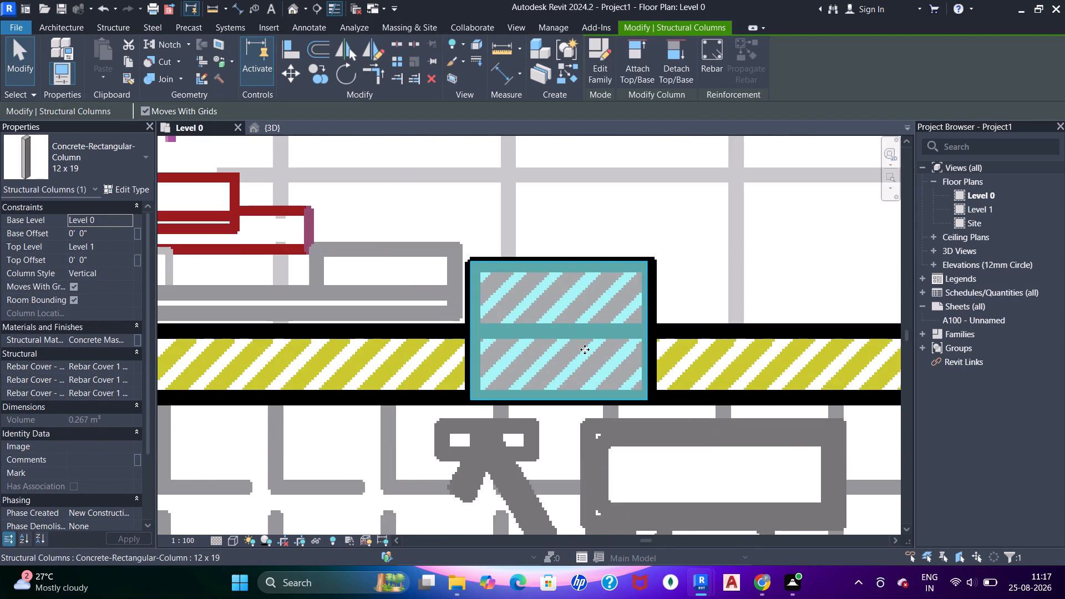
# Nudge the column at the dress room corner beside door D2 slightly right and up to match the plan.
pyautogui.scroll(-7, 564, 327)
pyautogui.scroll(-6, 474, 316)
pyautogui.moveTo(458, 327); pyautogui.dragTo(804, 347, button='middle')
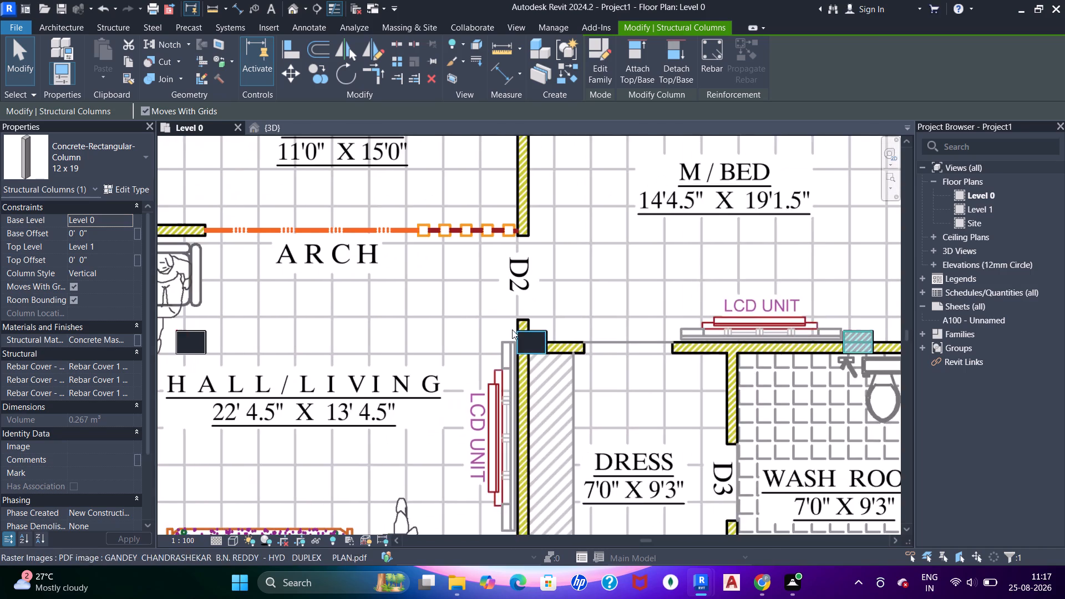
pyautogui.scroll(11, 511, 329)
pyautogui.click(561, 347)
pyautogui.press('Right')
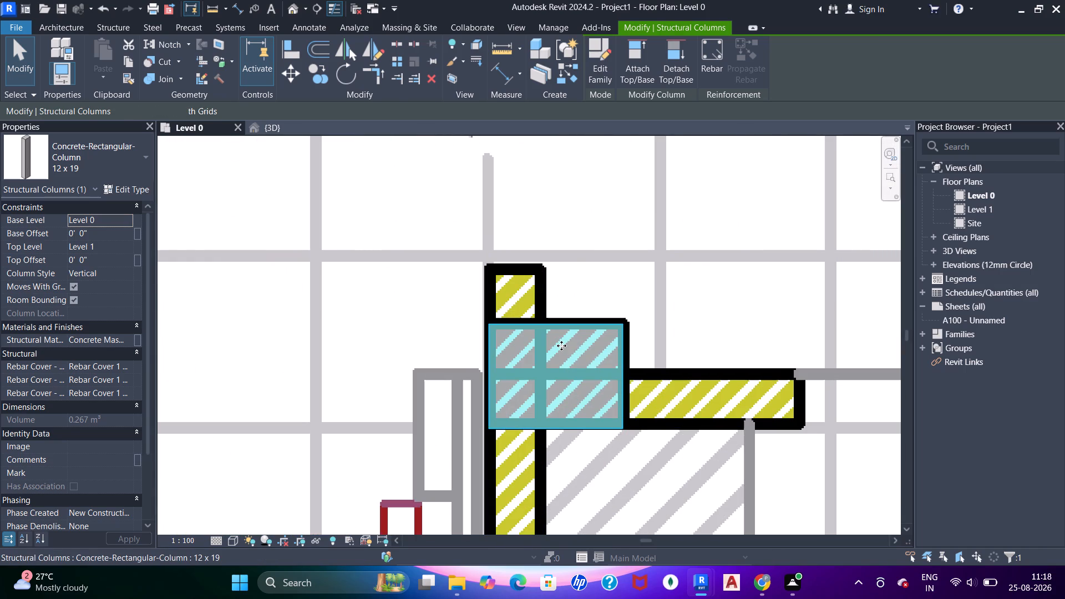
pyautogui.press('Up')
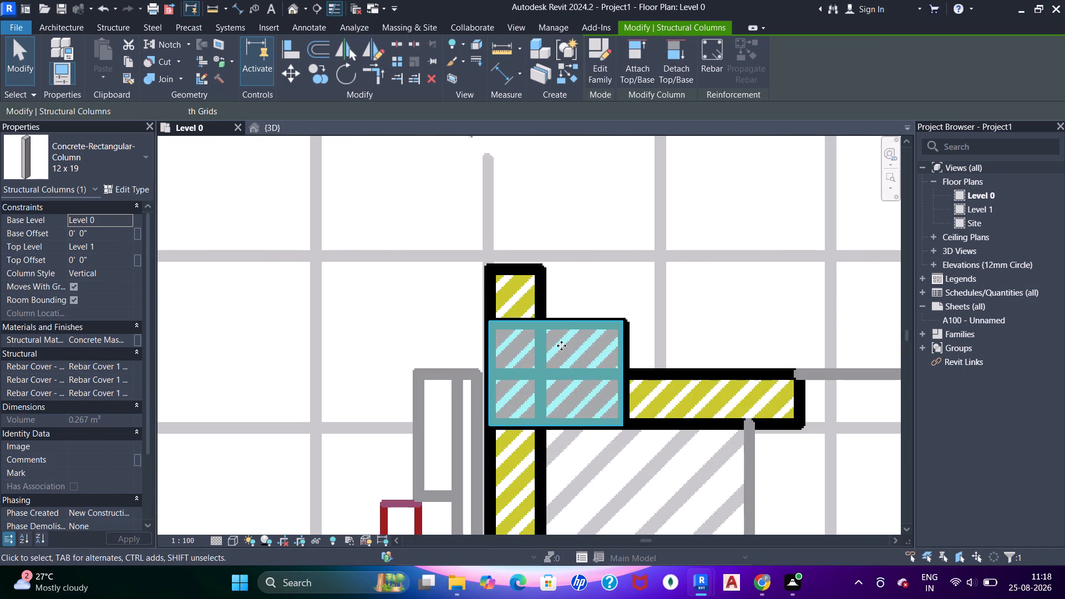
# Nudge the column in the wall between the dining-side staircase and the master bedroom slightly right and up.
pyautogui.scroll(-8, 551, 351)
pyautogui.scroll(-5, 447, 286)
pyautogui.moveTo(431, 254); pyautogui.dragTo(549, 430, button='middle')
pyautogui.scroll(11, 618, 337)
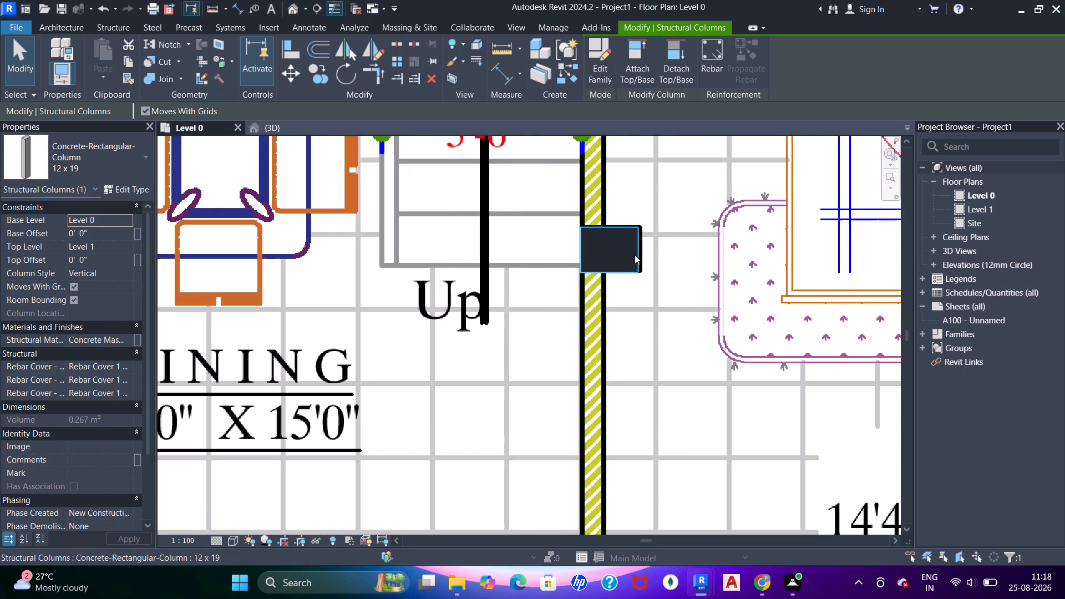
pyautogui.click(635, 254)
pyautogui.scroll(1, 635, 254)
pyautogui.moveTo(629, 275); pyautogui.dragTo(625, 328, button='middle')
pyautogui.scroll(4, 626, 327)
pyautogui.press('Right')
pyautogui.press('Right')
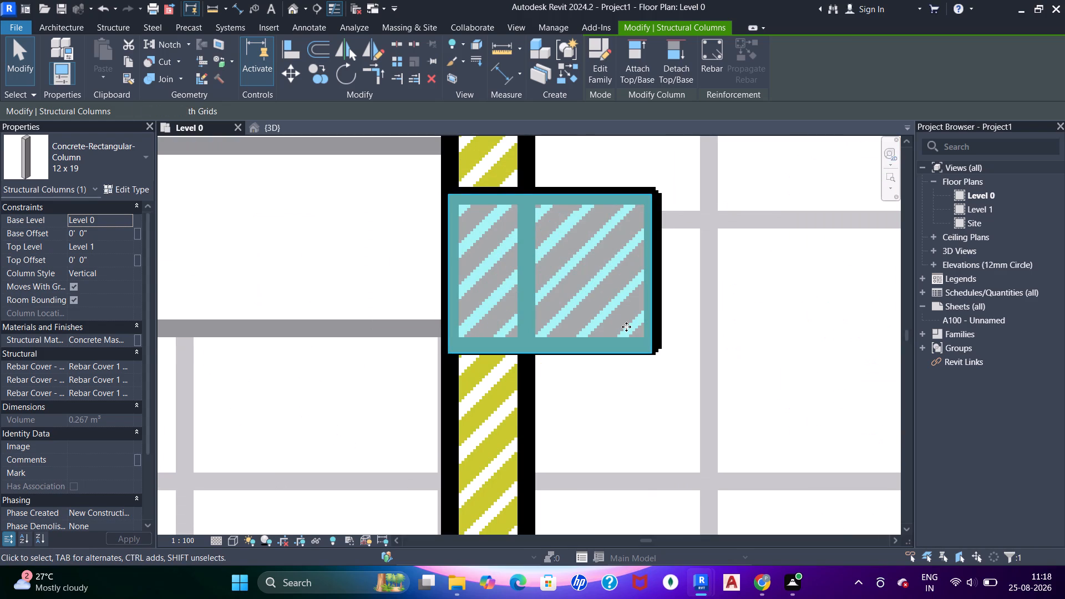
pyautogui.press('Up')
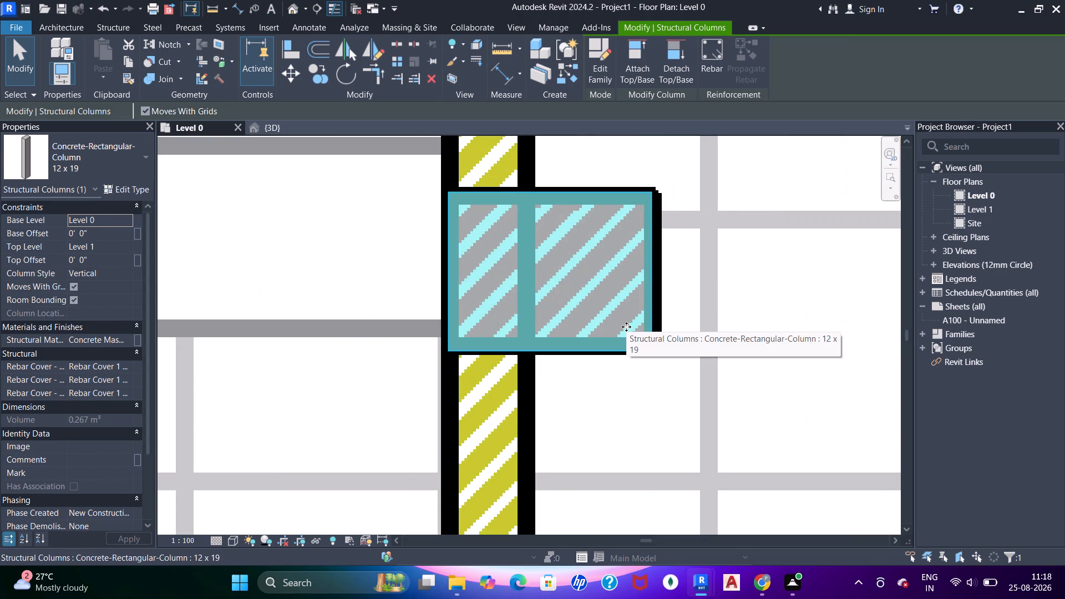
pyautogui.press('Right')
# Nudge the column at the end of the breakfast counter slightly up and right to match the plan.
pyautogui.scroll(-13, 623, 327)
pyautogui.moveTo(458, 378); pyautogui.dragTo(828, 343, button='middle')
pyautogui.scroll(12, 559, 302)
pyautogui.click(526, 287)
pyautogui.scroll(4, 531, 286)
pyautogui.press('Up')
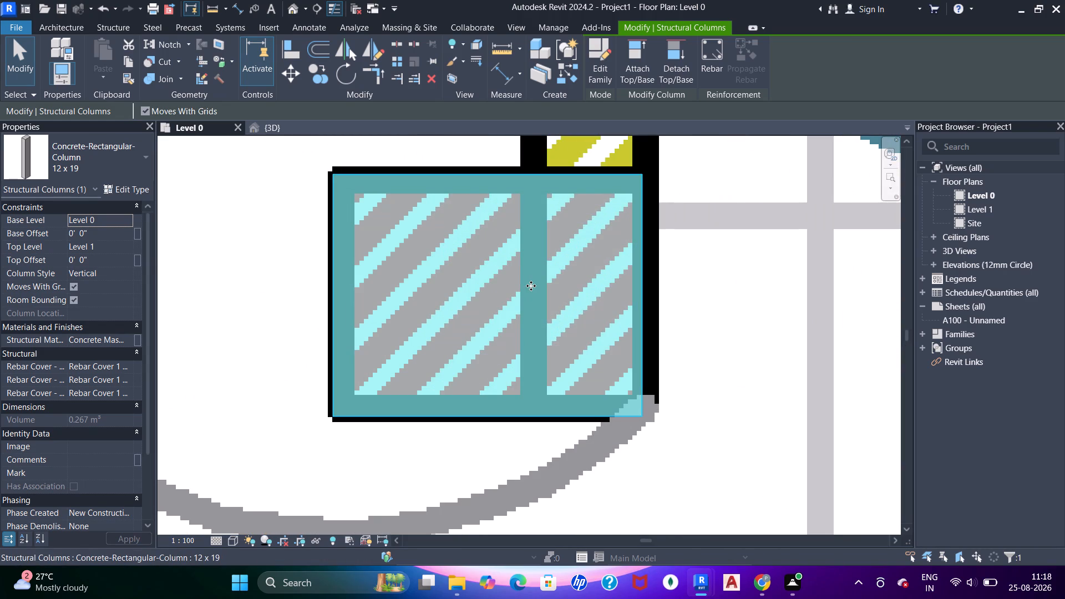
pyautogui.click(531, 286)
pyautogui.press('Right')
pyautogui.press('Right')
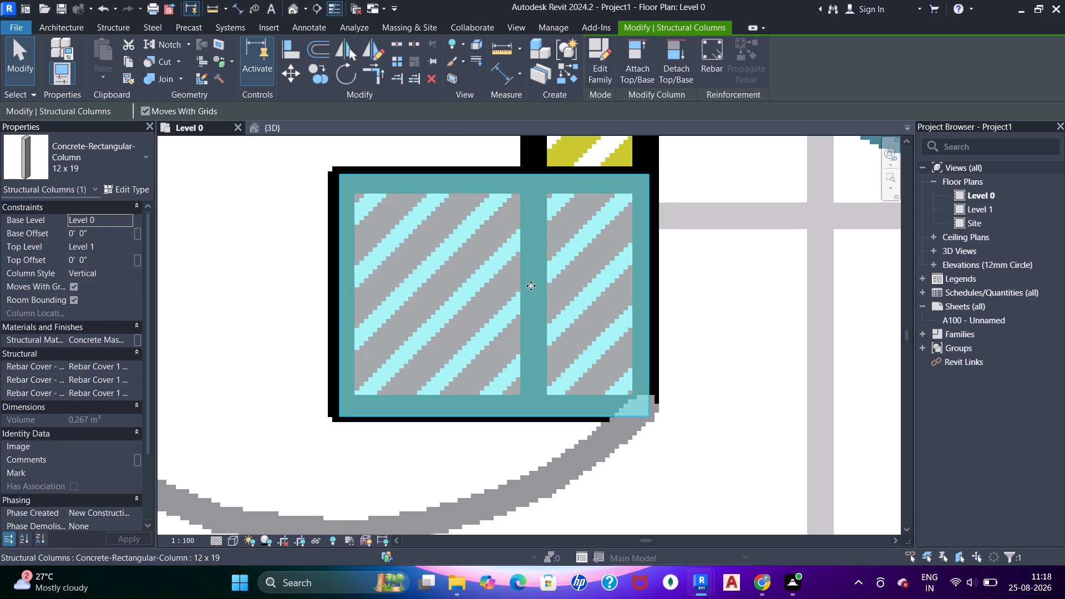
# Nudge the freestanding column beside the hall/living seating slightly up and right to match its mark.
pyautogui.scroll(-12, 531, 287)
pyautogui.moveTo(565, 377); pyautogui.dragTo(569, 158, button='middle')
pyautogui.scroll(-7, 576, 284)
pyautogui.scroll(4, 566, 412)
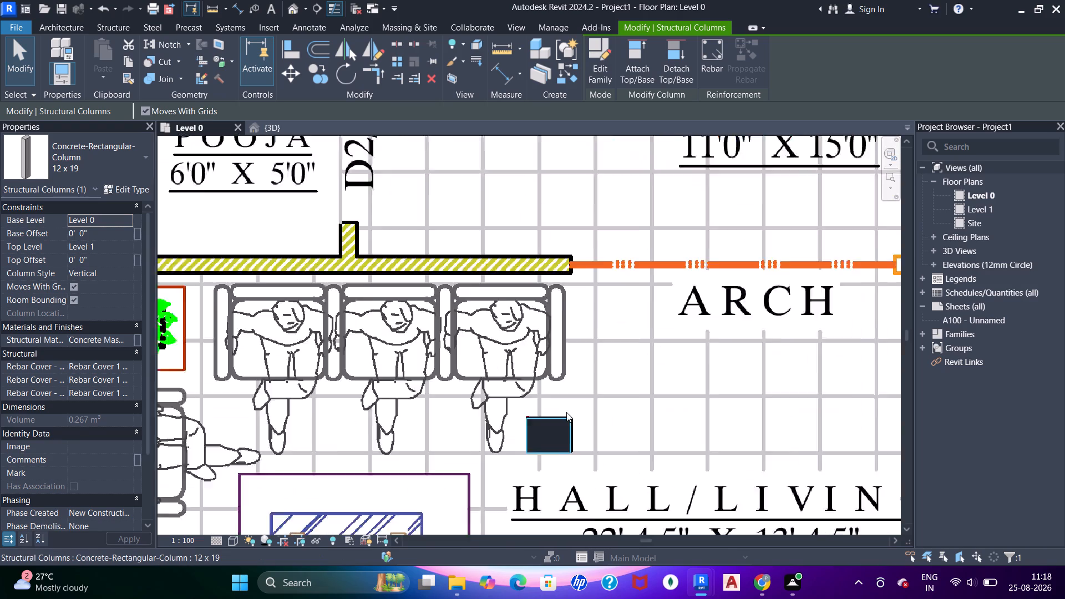
pyautogui.scroll(9, 566, 412)
pyautogui.click(558, 436)
pyautogui.scroll(5, 557, 436)
pyautogui.press('Up')
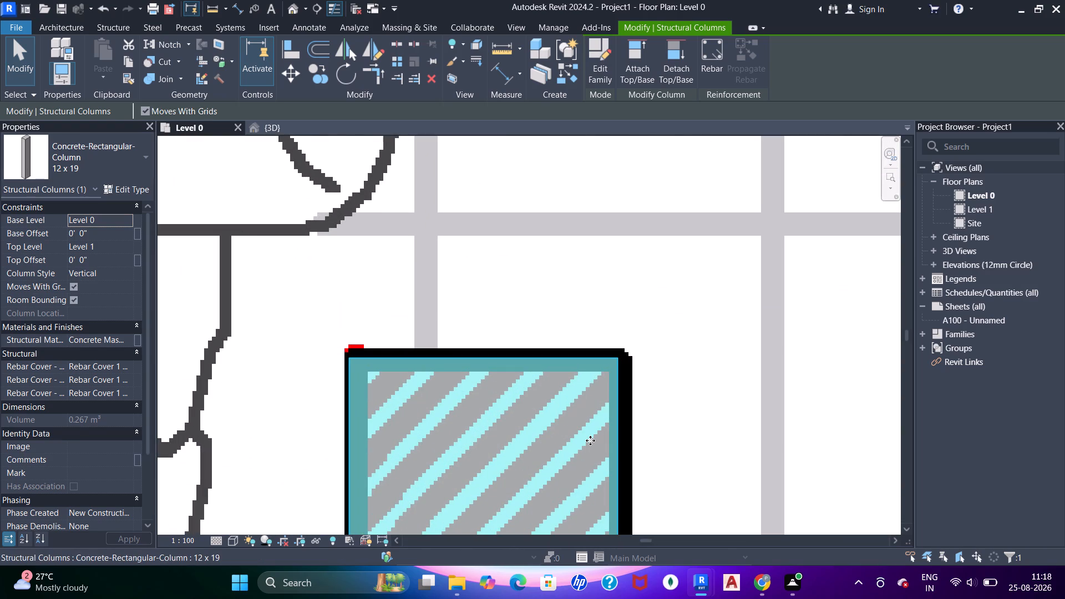
pyautogui.press('Up')
pyautogui.press('Right')
pyautogui.press('Right')
pyautogui.scroll(-10, 591, 378)
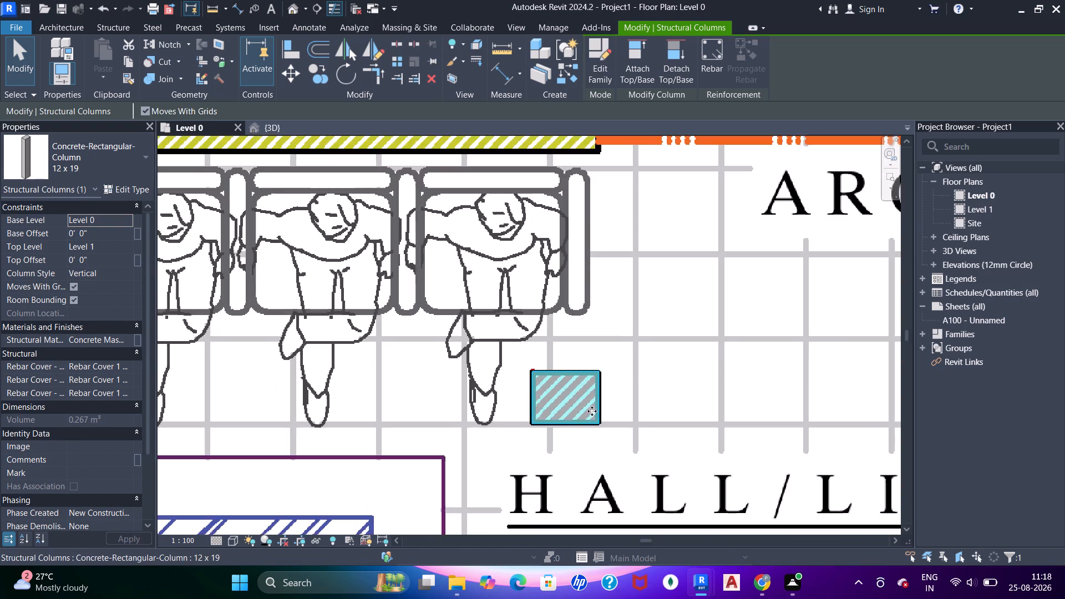
pyautogui.moveTo(588, 427); pyautogui.dragTo(539, 283, button='middle')
pyautogui.scroll(-9, 539, 284)
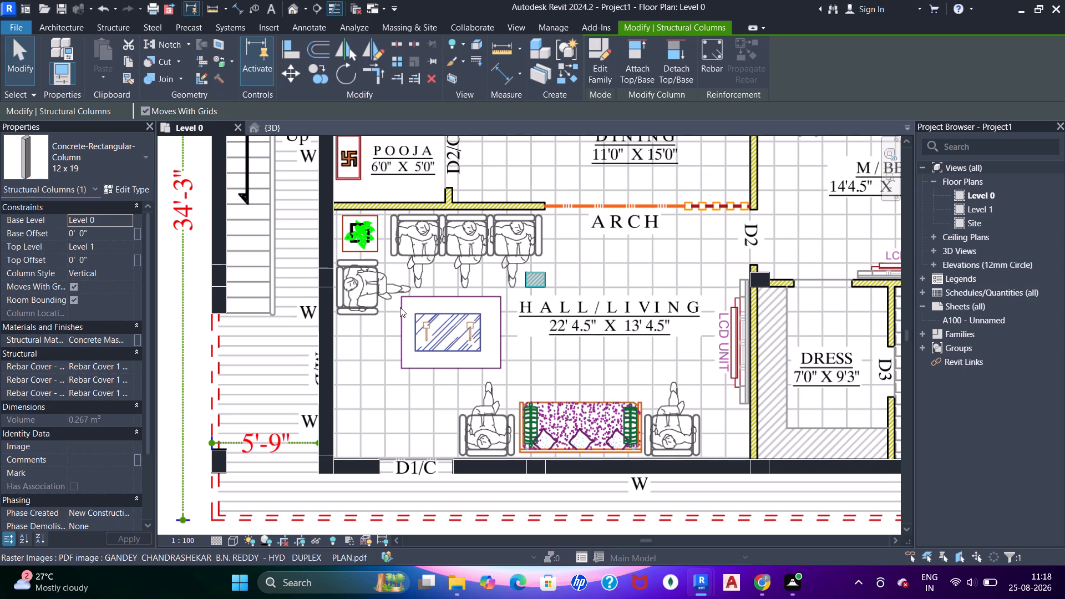
# Examine the hall/living wall beside door D1/C and the whole second-floor plan against the modelled columns and walls.
pyautogui.scroll(7, 504, 452)
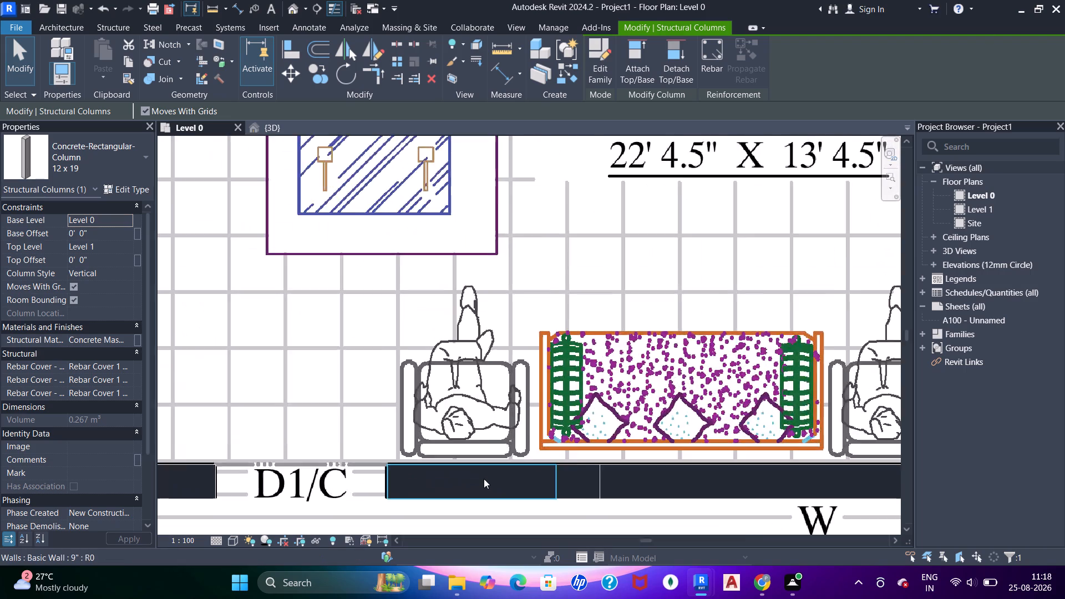
pyautogui.scroll(2, 484, 479)
pyautogui.scroll(5, 352, 504)
pyautogui.scroll(-11, 437, 346)
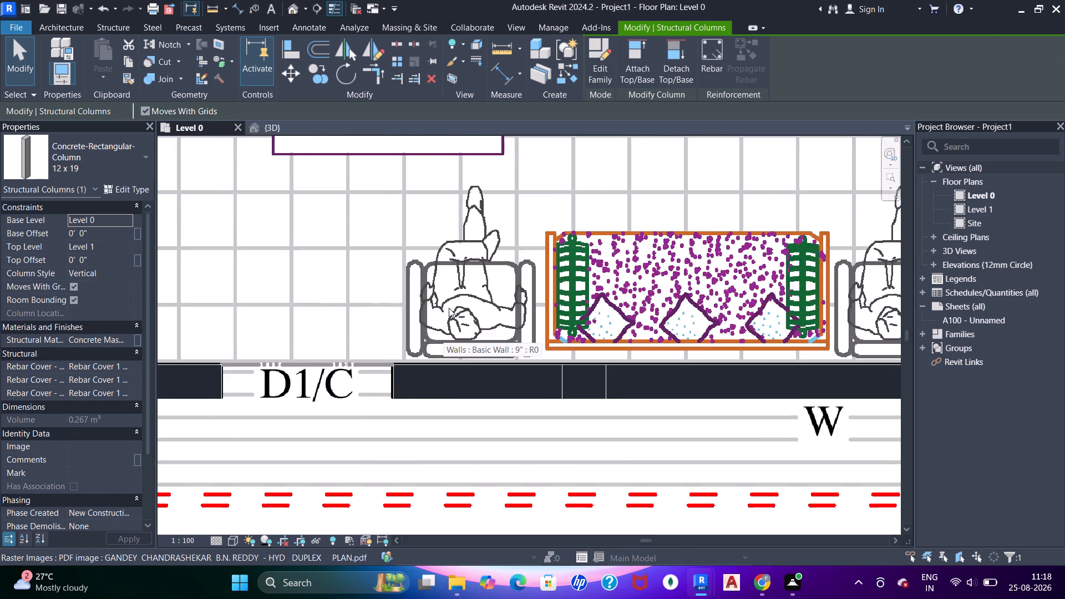
pyautogui.scroll(-4, 449, 308)
pyautogui.moveTo(530, 250); pyautogui.dragTo(489, 410, button='middle')
pyautogui.scroll(1, 489, 410)
pyautogui.scroll(-5, 494, 369)
pyautogui.moveTo(493, 287); pyautogui.dragTo(490, 316, button='middle')
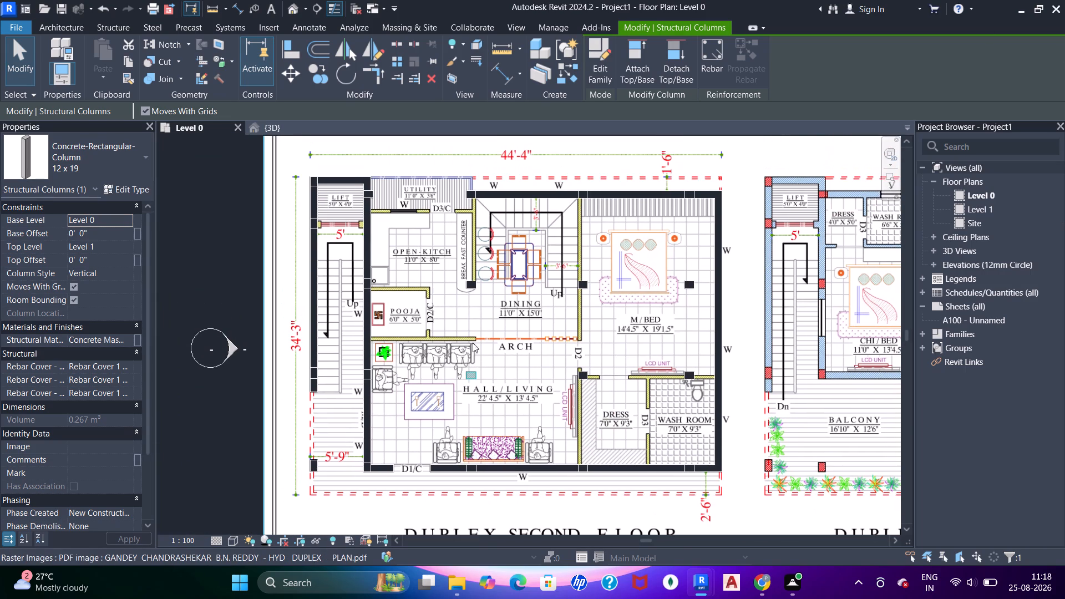
pyautogui.scroll(7, 424, 217)
pyautogui.scroll(-6, 416, 229)
pyautogui.moveTo(386, 243); pyautogui.dragTo(471, 288, button='middle')
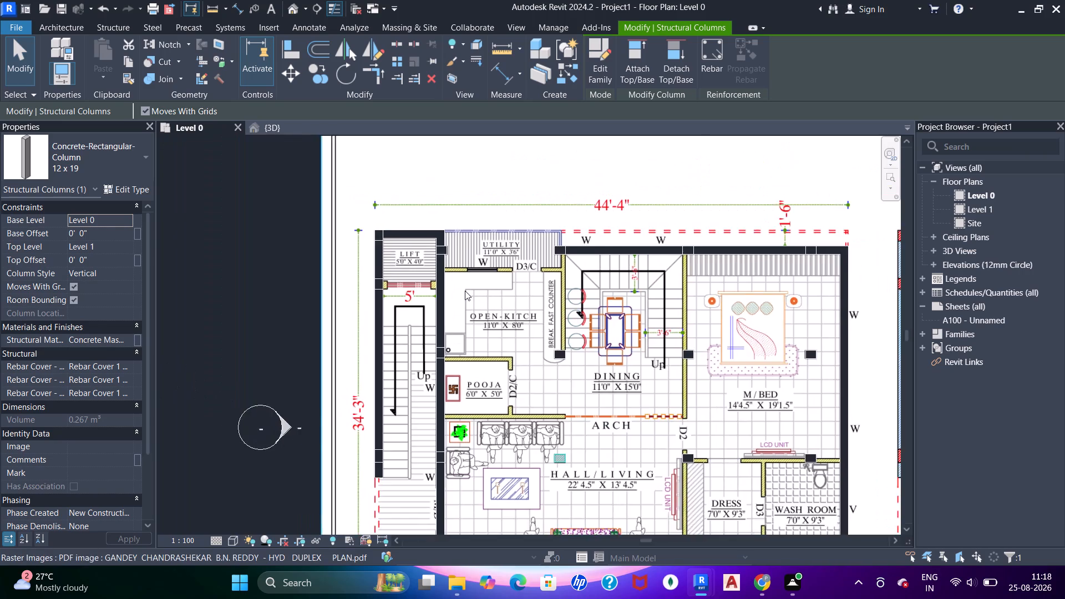
# Start a new wall and duplicate the 9" basic wall type under the name 4.5".
pyautogui.scroll(4, 465, 291)
pyautogui.moveTo(460, 293); pyautogui.dragTo(465, 251, button='middle')
pyautogui.scroll(1, 465, 251)
pyautogui.press('w')
pyautogui.press('a')
pyautogui.press('a')
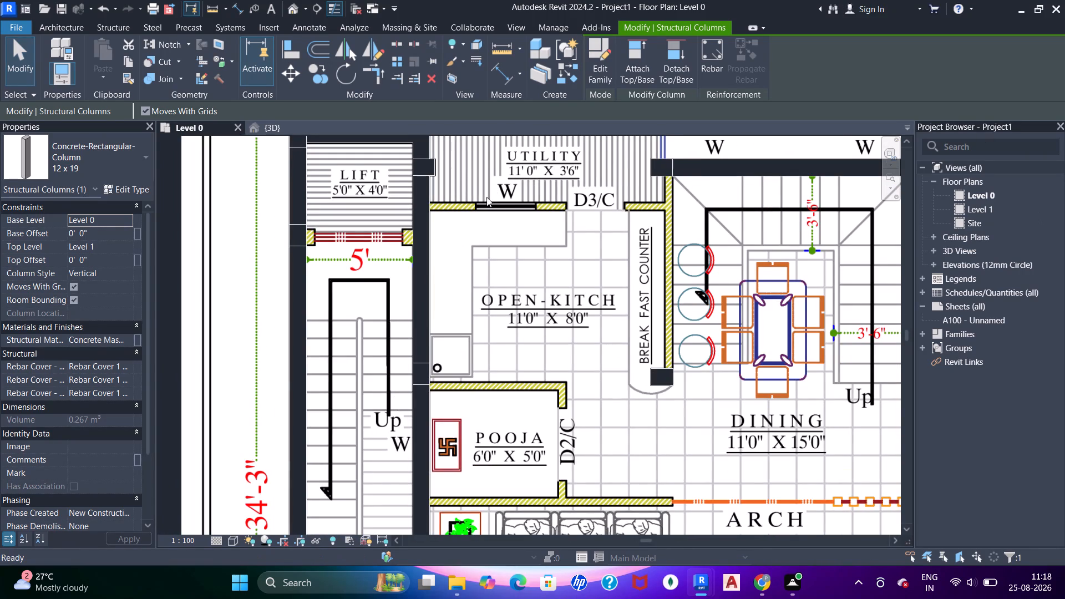
pyautogui.scroll(6, 450, 205)
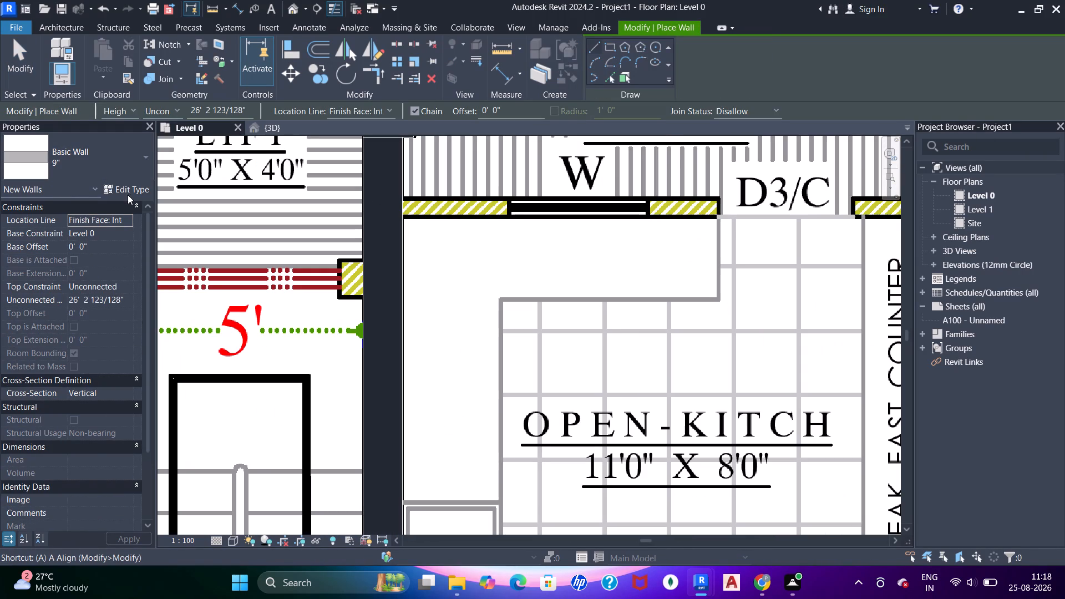
pyautogui.moveTo(128, 195); pyautogui.dragTo(123, 192)
pyautogui.click(810, 123)
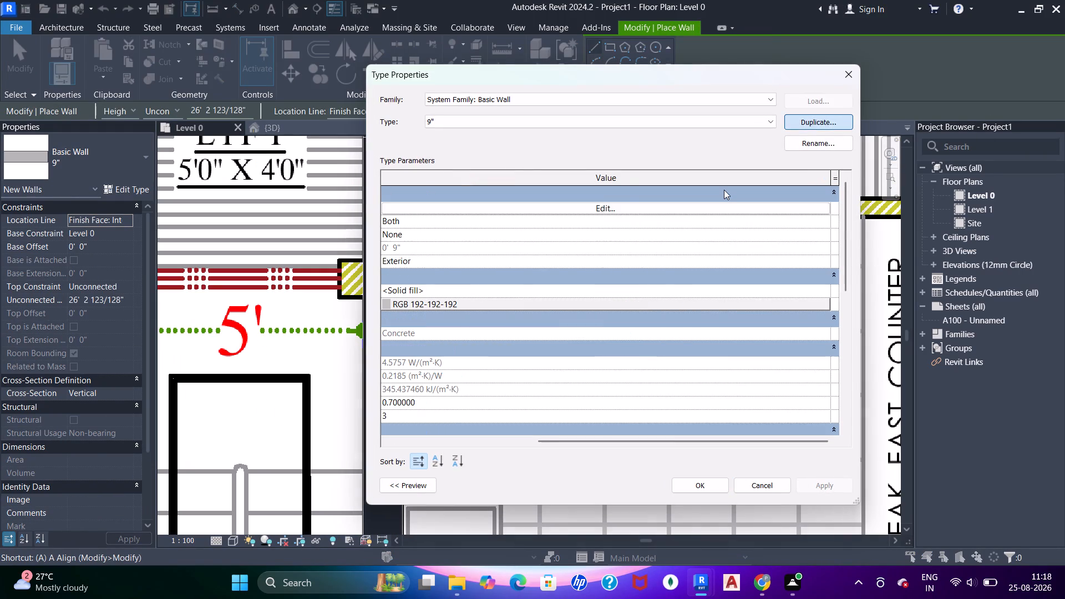
pyautogui.write('4.5')
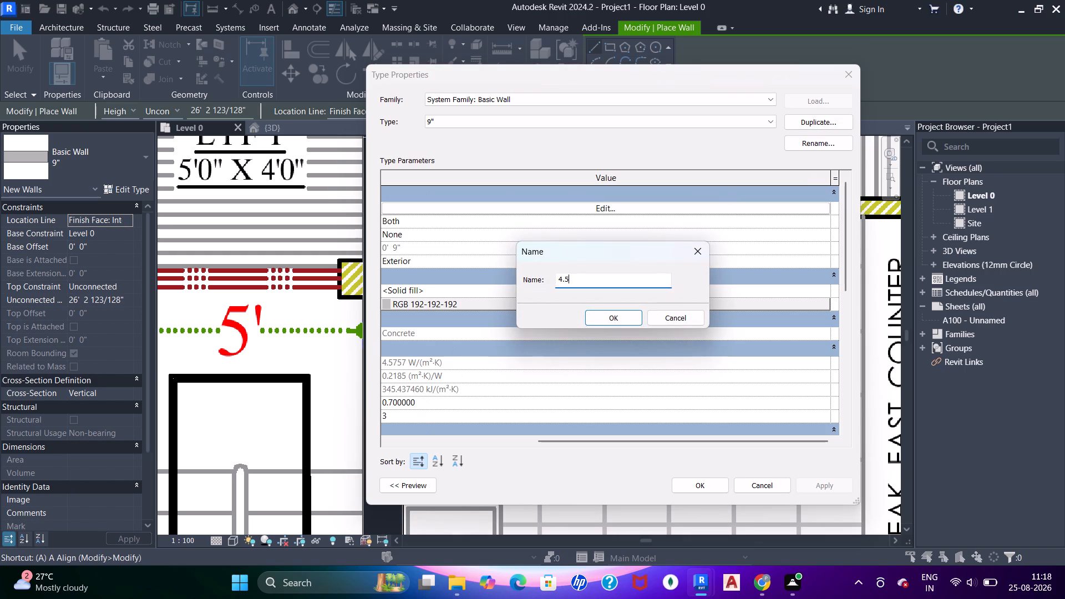
pyautogui.hotkey('shift', '"')
pyautogui.press('Return')
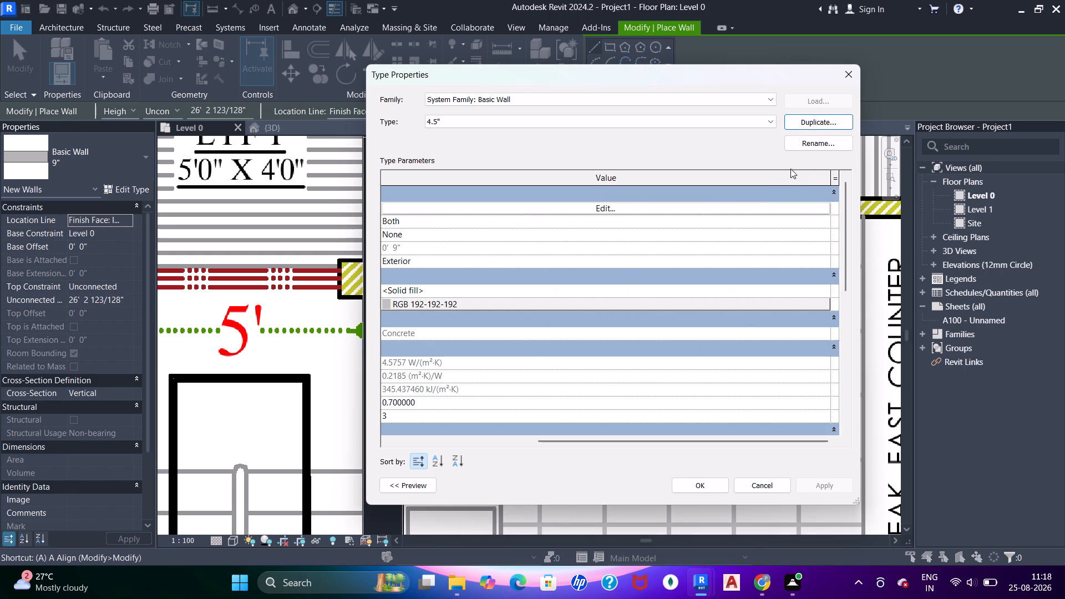
# Set the concrete structure layer of the 4.5" wall type to a thickness of 4.5".
pyautogui.click(637, 211)
pyautogui.click(608, 206)
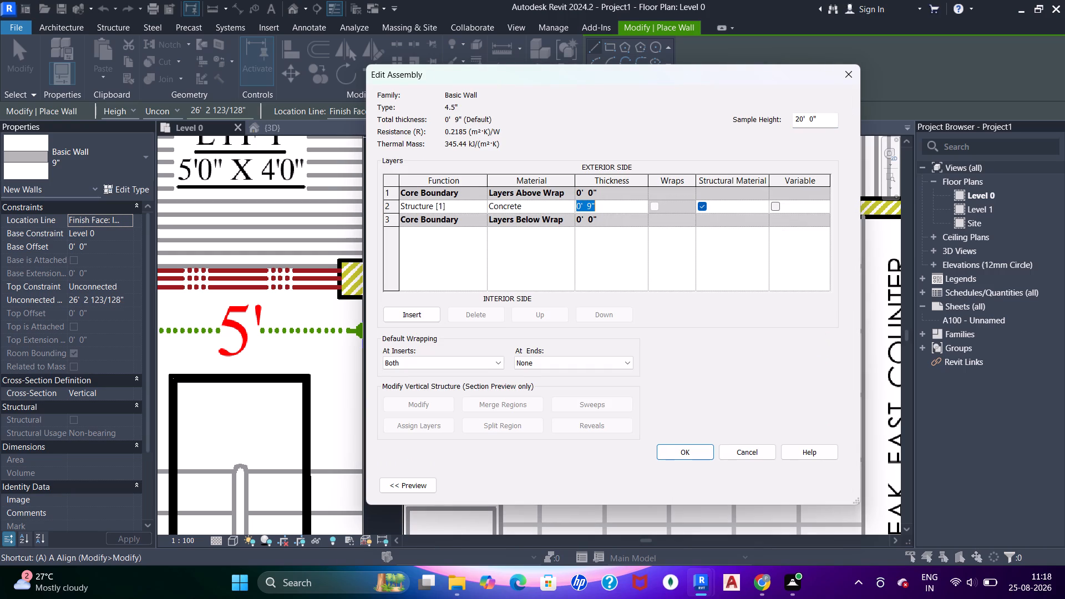
pyautogui.write('4.5"')
pyautogui.press('Return')
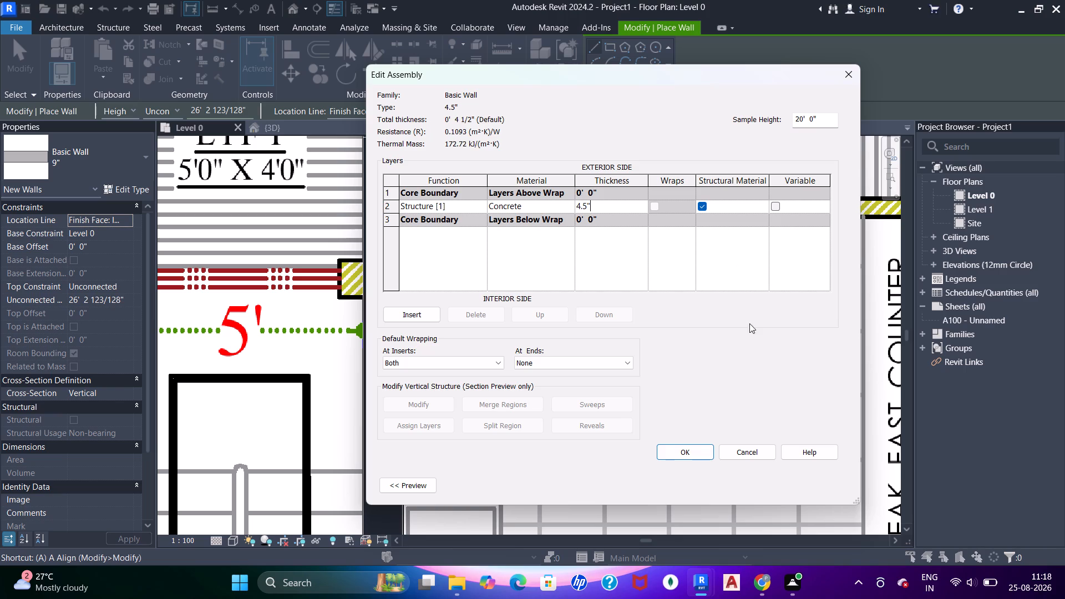
pyautogui.click(698, 448)
pyautogui.click(815, 489)
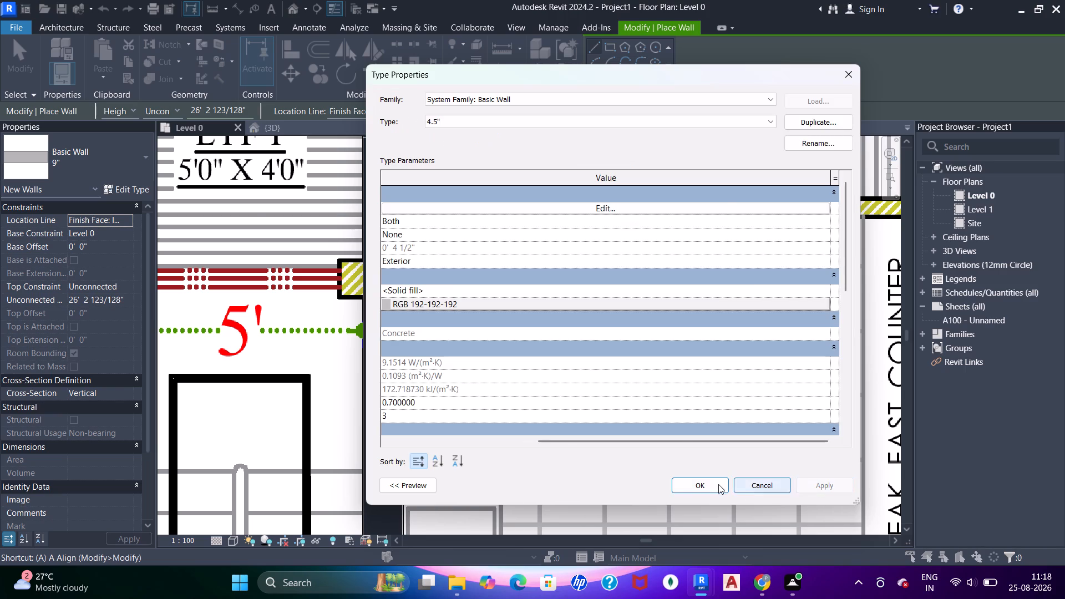
pyautogui.moveTo(717, 484); pyautogui.dragTo(725, 484)
# Draw a 6'-0" wall of the 4.5" type between kitchen and utility, from the lift-side 9" wall to opening D3/C.
pyautogui.scroll(6, 447, 190)
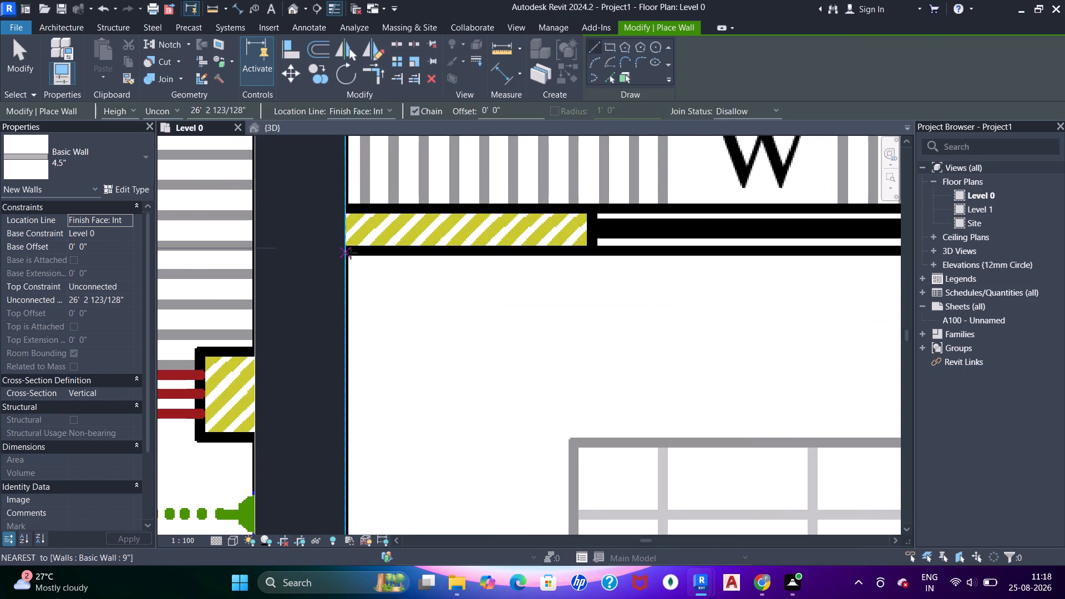
pyautogui.click(351, 253)
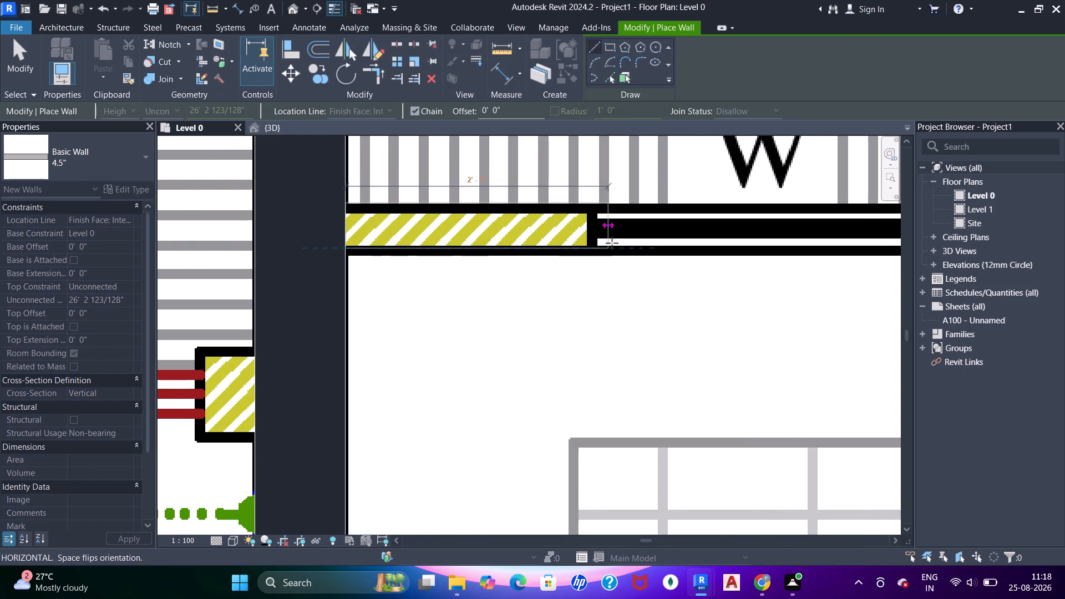
pyautogui.scroll(-5, 612, 243)
pyautogui.moveTo(629, 242); pyautogui.dragTo(428, 242, button='middle')
pyautogui.scroll(11, 643, 243)
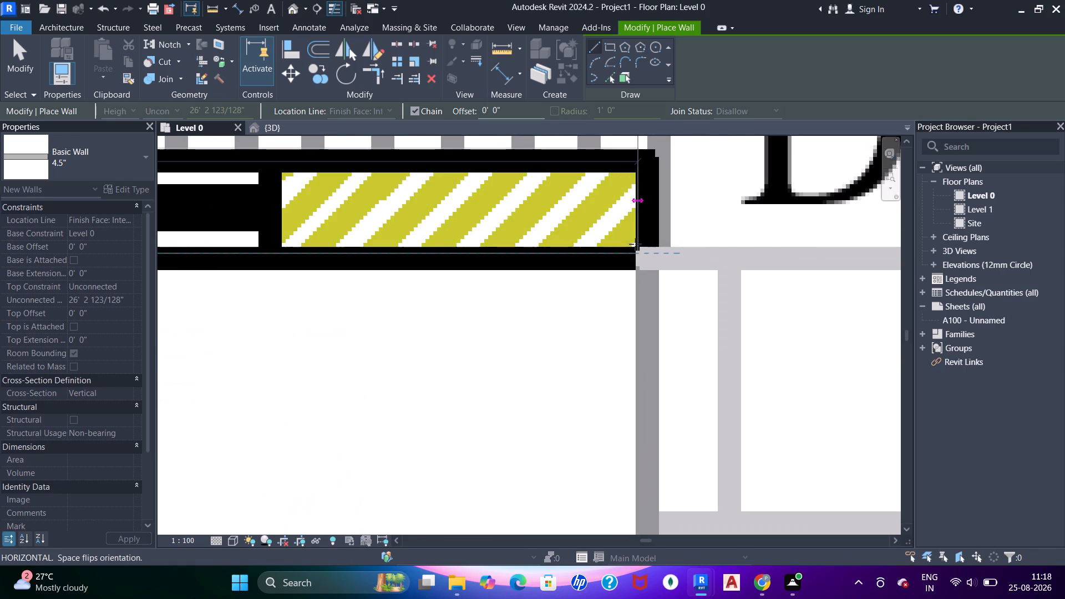
pyautogui.click(639, 256)
pyautogui.scroll(-5, 636, 254)
pyautogui.moveTo(594, 250); pyautogui.dragTo(666, 260, button='middle')
pyautogui.press('Escape')
pyautogui.press('Escape')
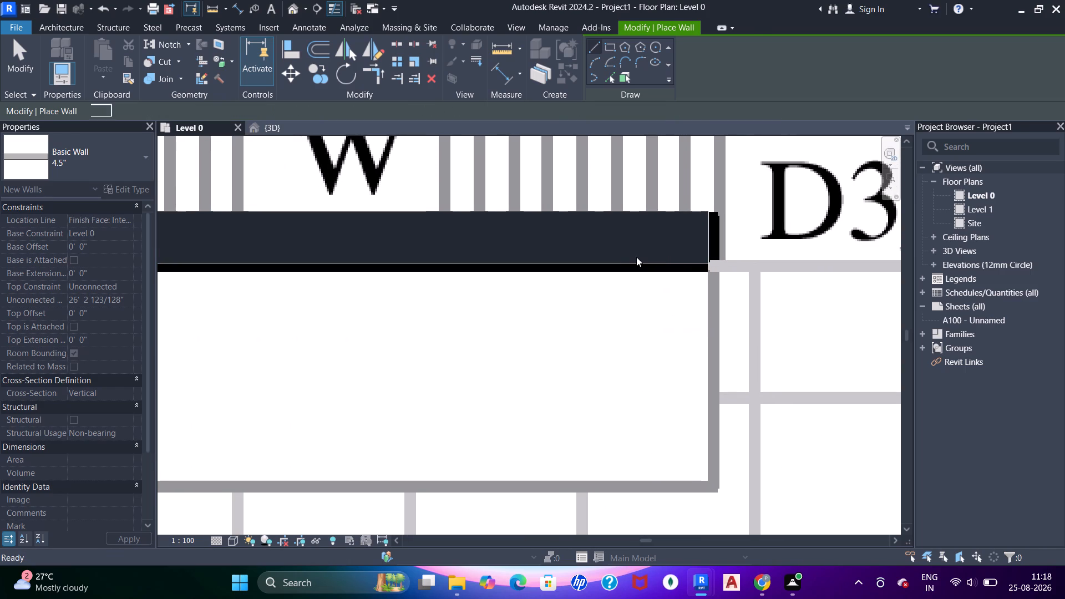
pyautogui.press('Escape')
pyautogui.press('Escape')
pyautogui.press('Escape')
pyautogui.press('Escape')
# Set the structure layer thickness of the new kitchen/utility wall's type to 5".
pyautogui.click(628, 260)
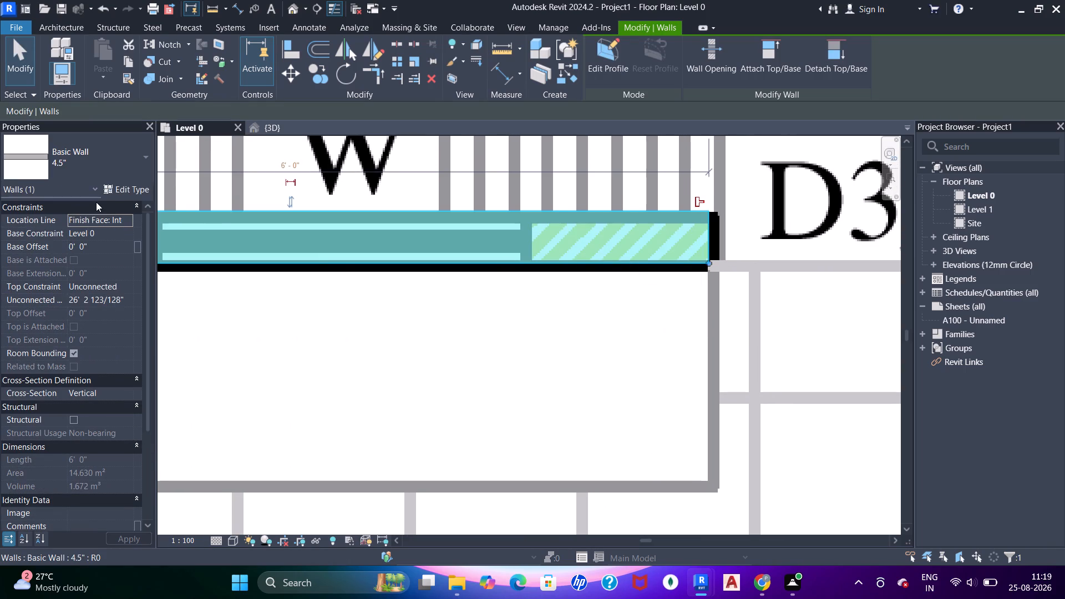
pyautogui.click(117, 187)
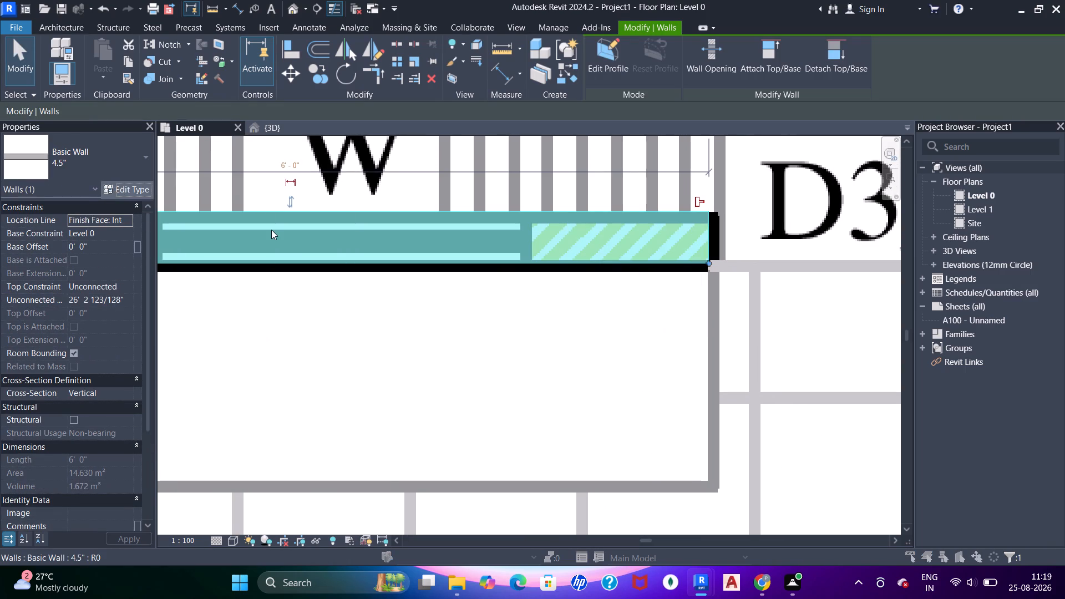
pyautogui.click(645, 212)
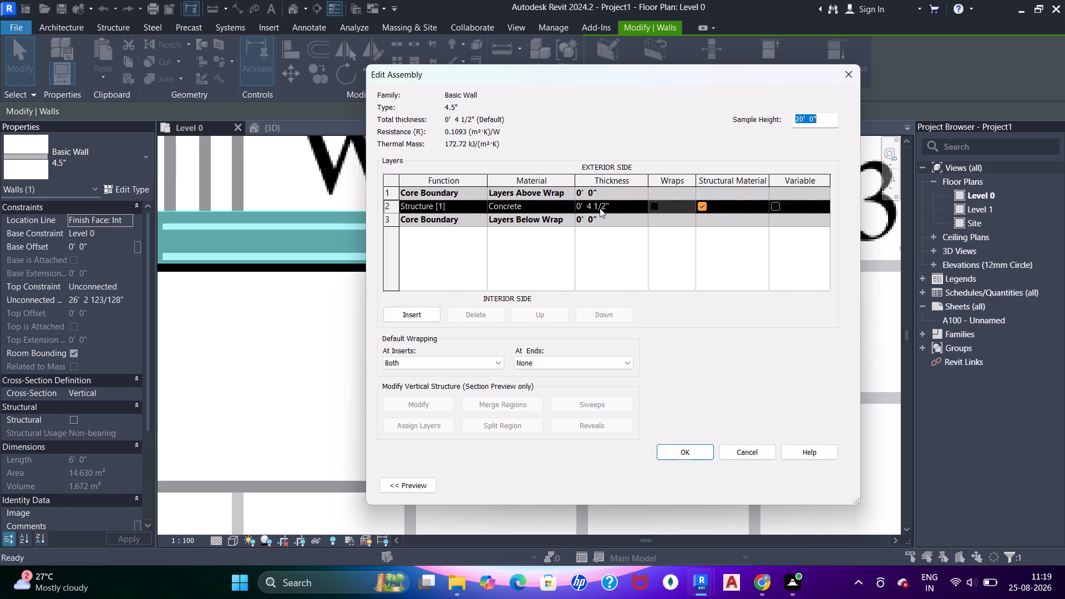
pyautogui.click(626, 205)
pyautogui.write('5"')
pyautogui.press('Return')
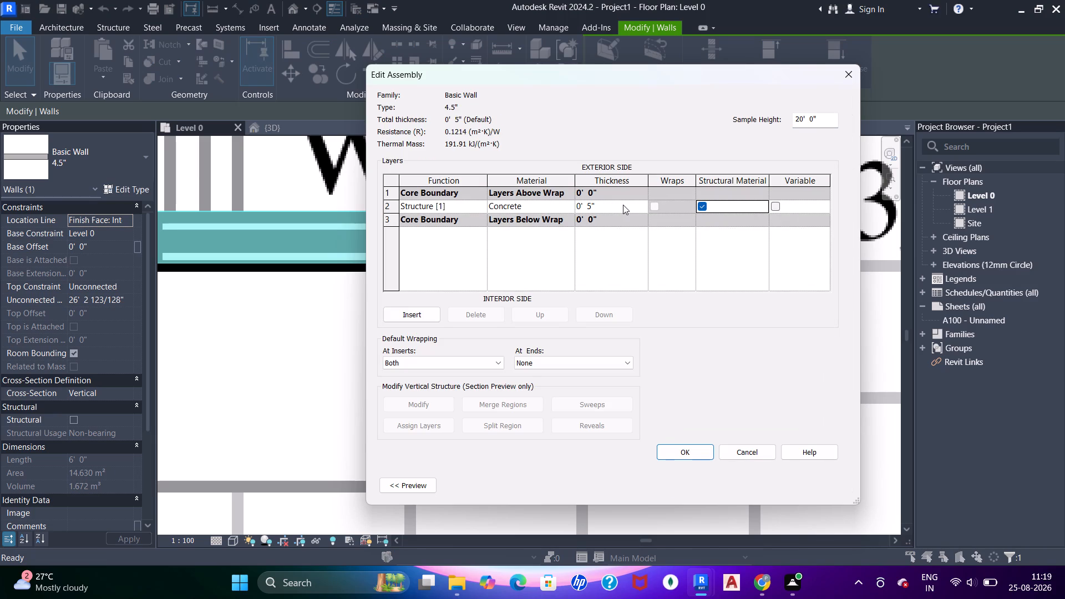
pyautogui.click(686, 455)
pyautogui.click(704, 481)
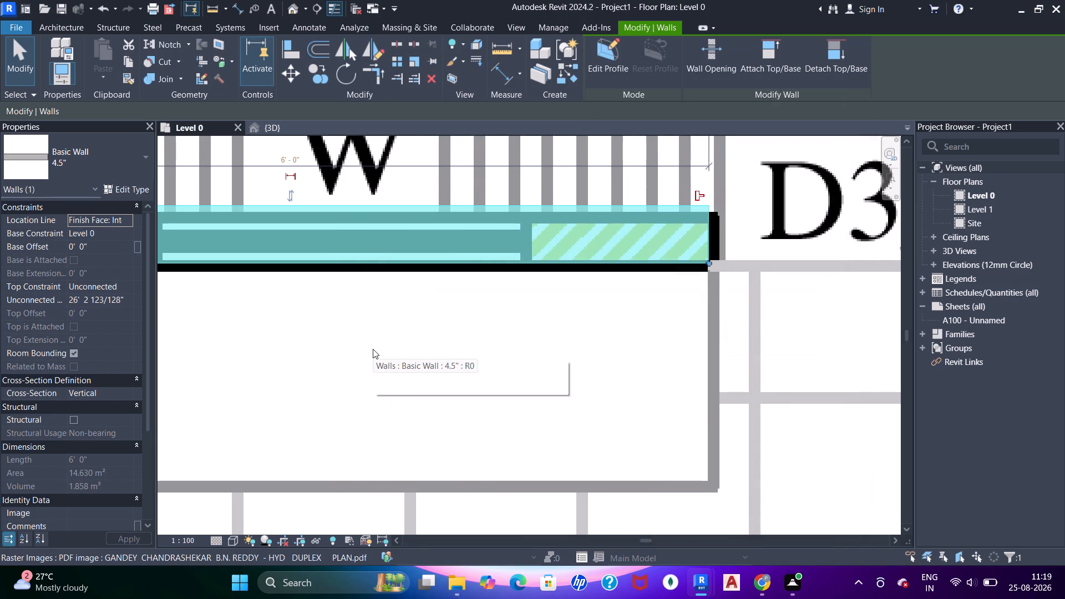
# Nudge the kitchen/utility wall down three increments to match the wall on the plan.
pyautogui.press('Down')
pyautogui.press('Down')
pyautogui.press('Down')
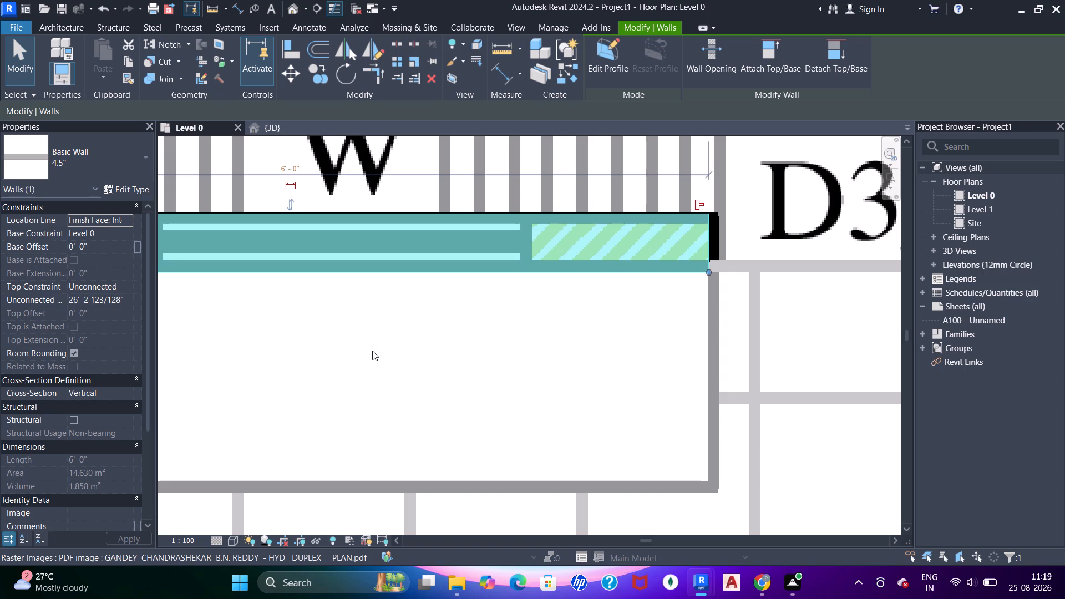
# Rename the kitchen/utility wall's type as 5".
pyautogui.scroll(-4, 325, 275)
pyautogui.scroll(-3, 405, 296)
pyautogui.moveTo(369, 303); pyautogui.dragTo(605, 290, button='middle')
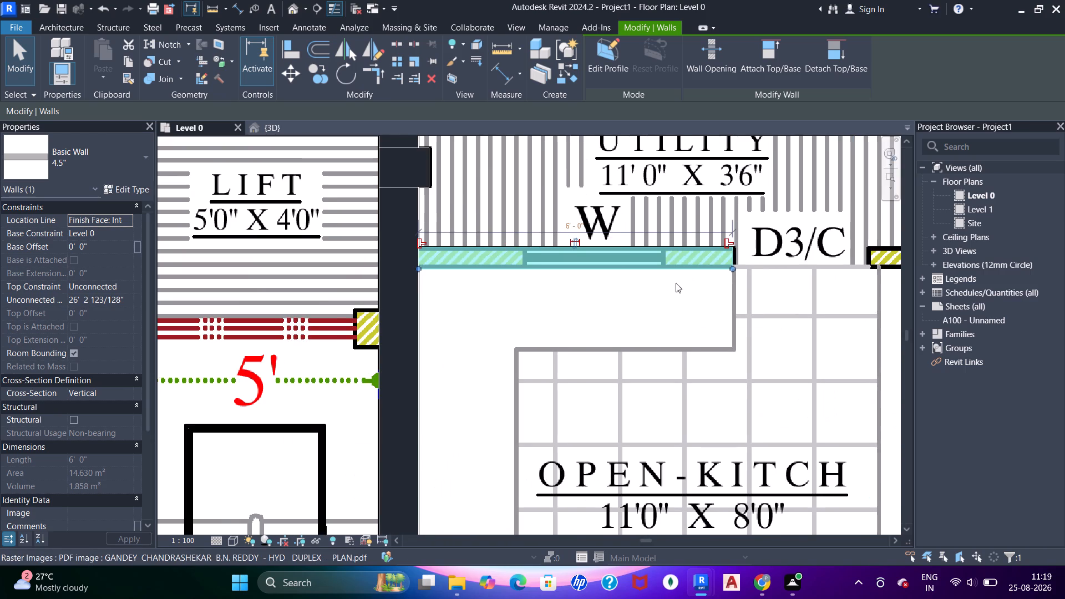
pyautogui.moveTo(676, 283); pyautogui.dragTo(642, 277, button='middle')
pyautogui.scroll(5, 655, 268)
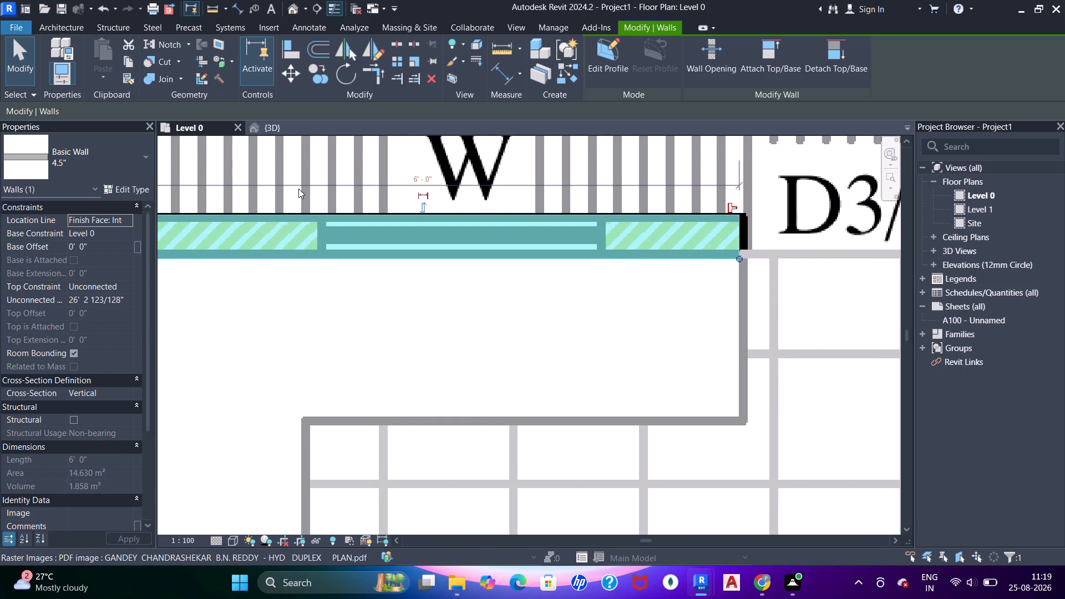
pyautogui.moveTo(109, 192); pyautogui.dragTo(114, 194)
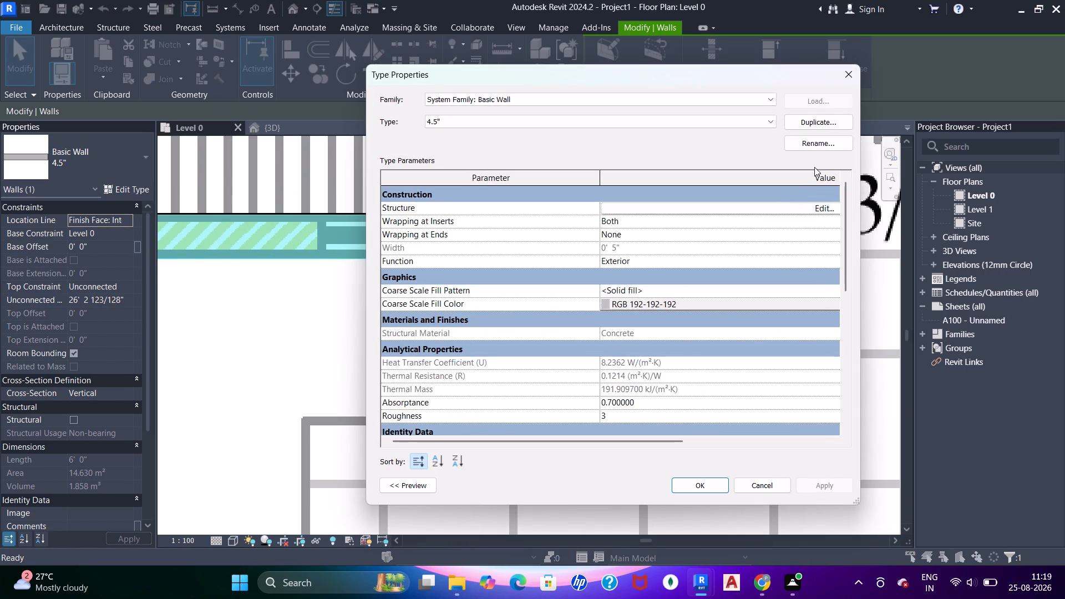
pyautogui.click(818, 138)
pyautogui.write('5"')
pyautogui.press('Return')
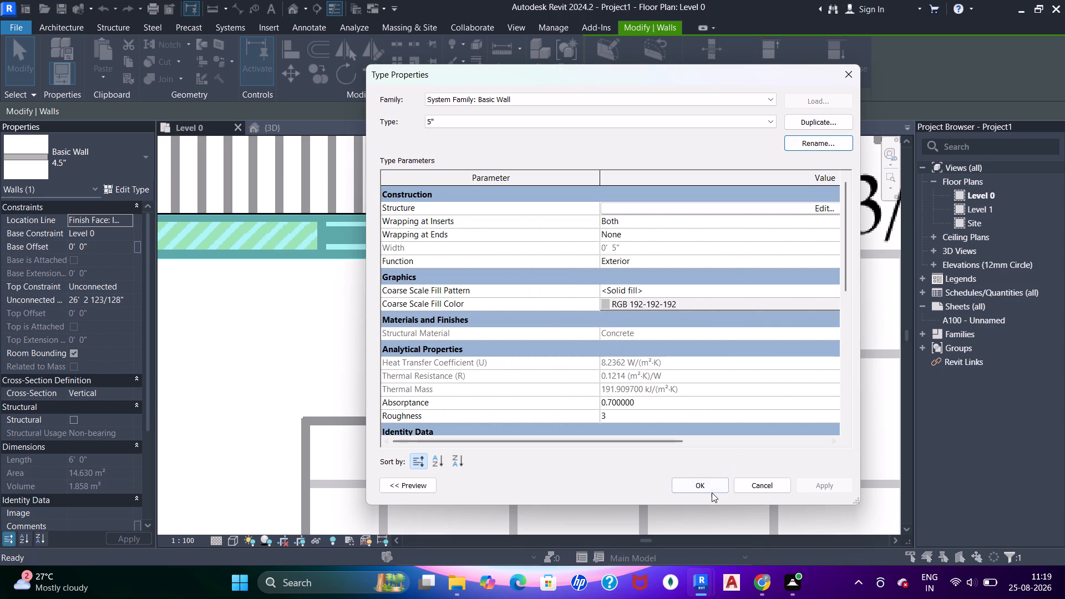
pyautogui.moveTo(712, 493); pyautogui.dragTo(717, 486)
pyautogui.scroll(-3, 603, 243)
pyautogui.press('Escape')
pyautogui.press('Escape')
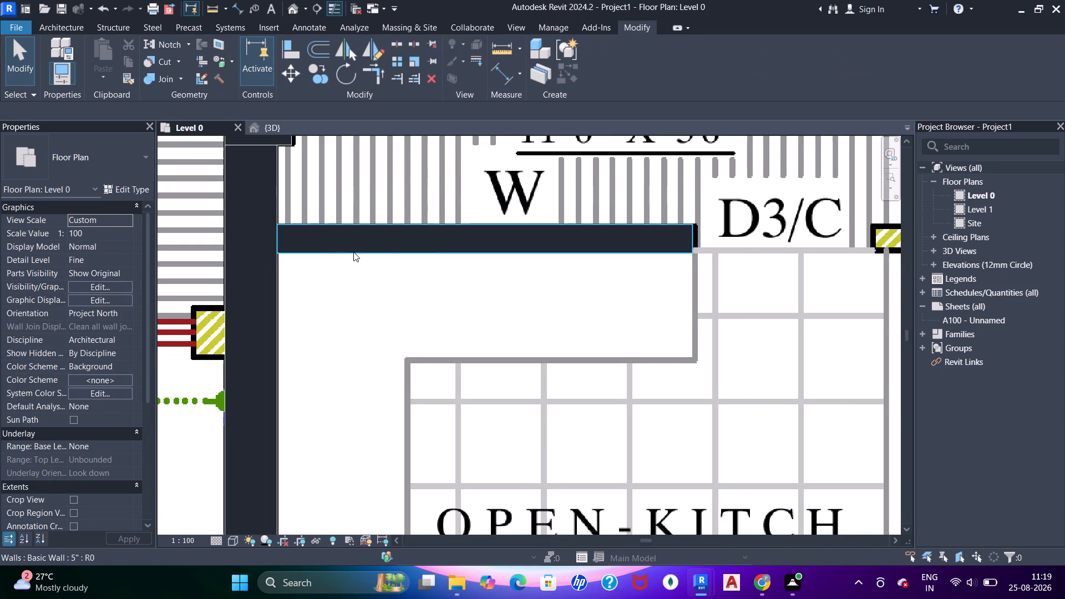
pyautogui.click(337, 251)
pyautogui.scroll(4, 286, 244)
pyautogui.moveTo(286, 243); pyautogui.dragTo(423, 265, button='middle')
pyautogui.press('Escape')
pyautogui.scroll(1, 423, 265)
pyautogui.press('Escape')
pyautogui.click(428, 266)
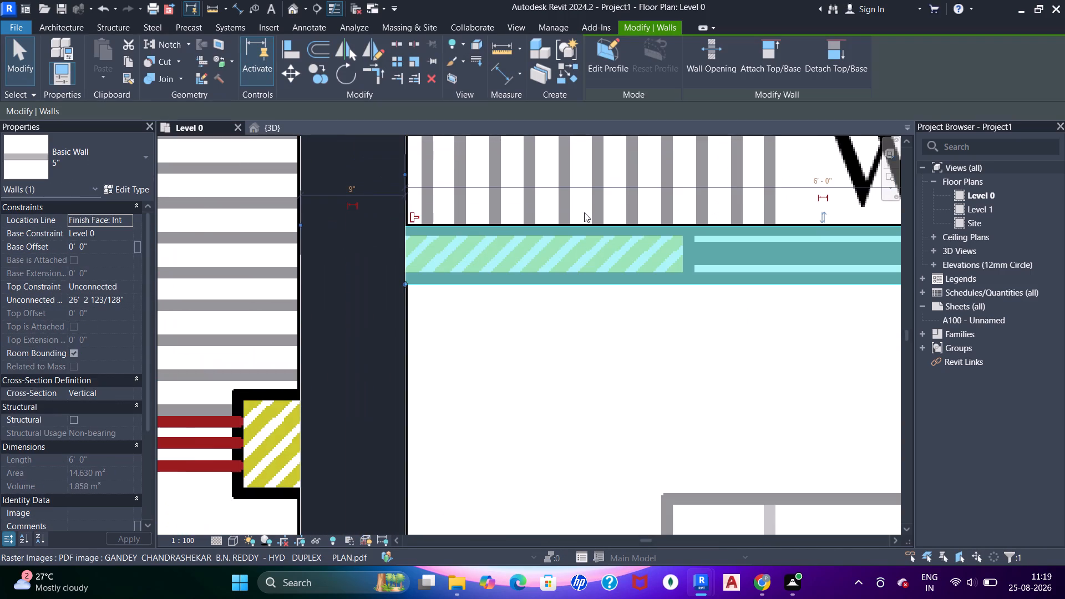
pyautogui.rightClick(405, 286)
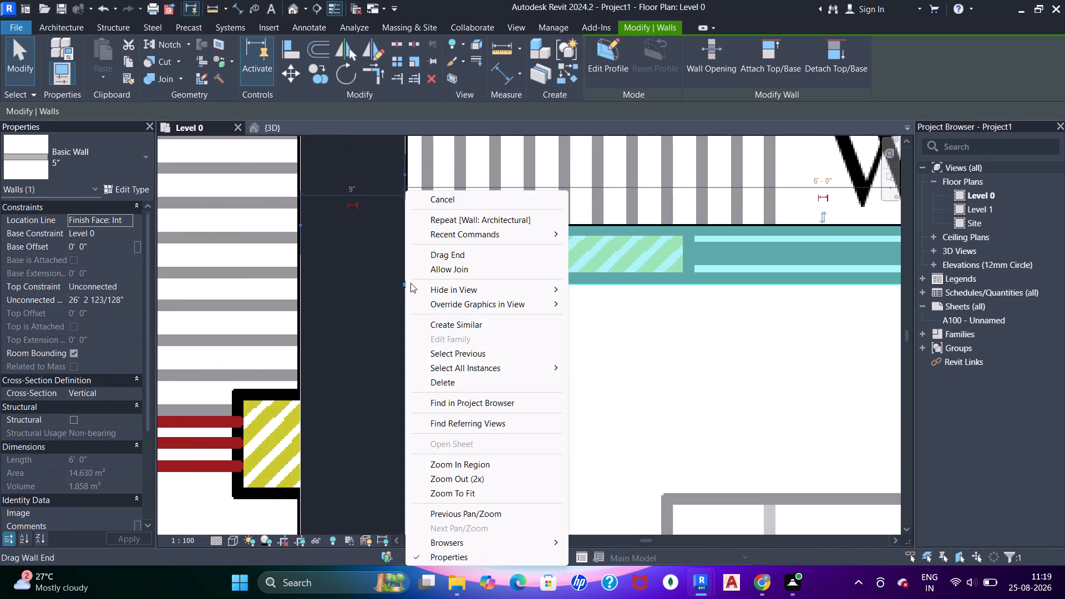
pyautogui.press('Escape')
# Join the geometry of the 9" wall beside the lift with the 5" kitchen/utility wall.
pyautogui.press('j')
pyautogui.press('j')
pyautogui.press('j')
pyautogui.click(412, 347)
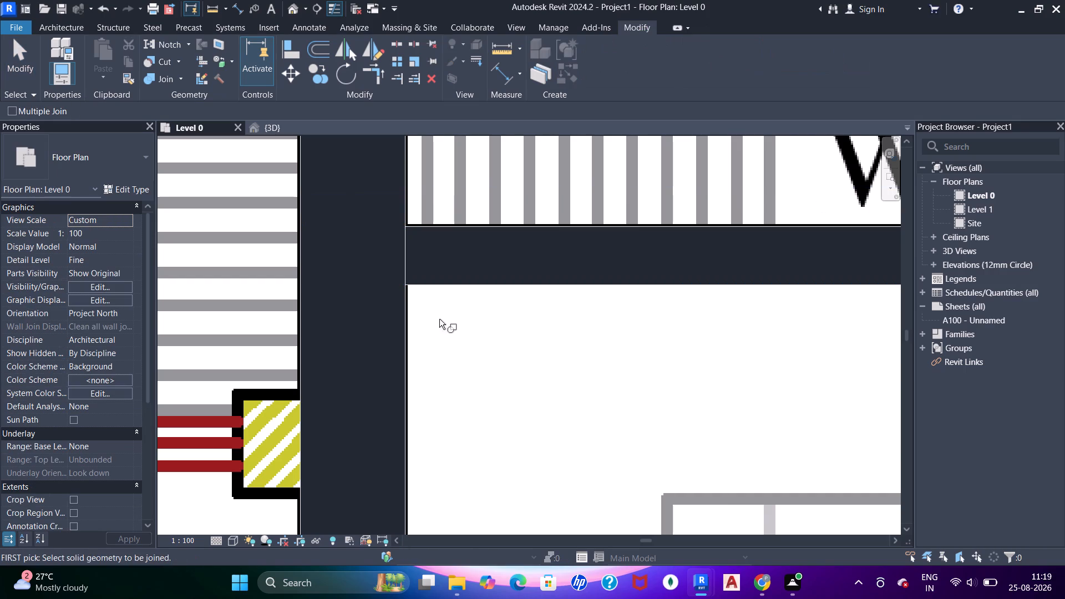
pyautogui.click(404, 341)
pyautogui.click(456, 264)
pyautogui.scroll(-5, 456, 264)
pyautogui.press('Escape')
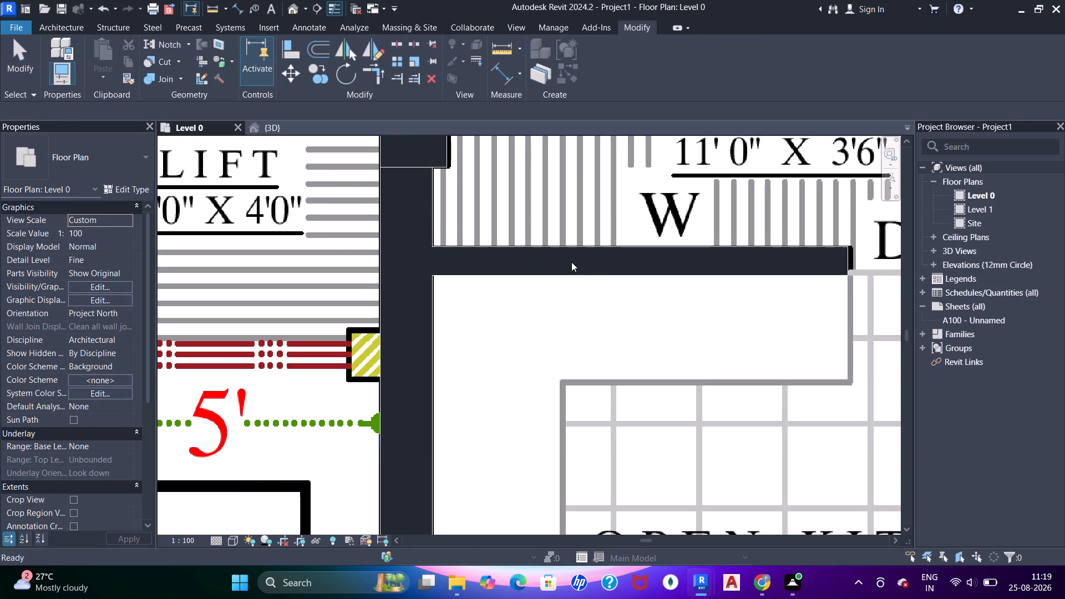
pyautogui.press('Escape')
# Duplicate the kitchen/utility wall's 5" type under the name brick 5".
pyautogui.click(585, 260)
pyautogui.click(116, 187)
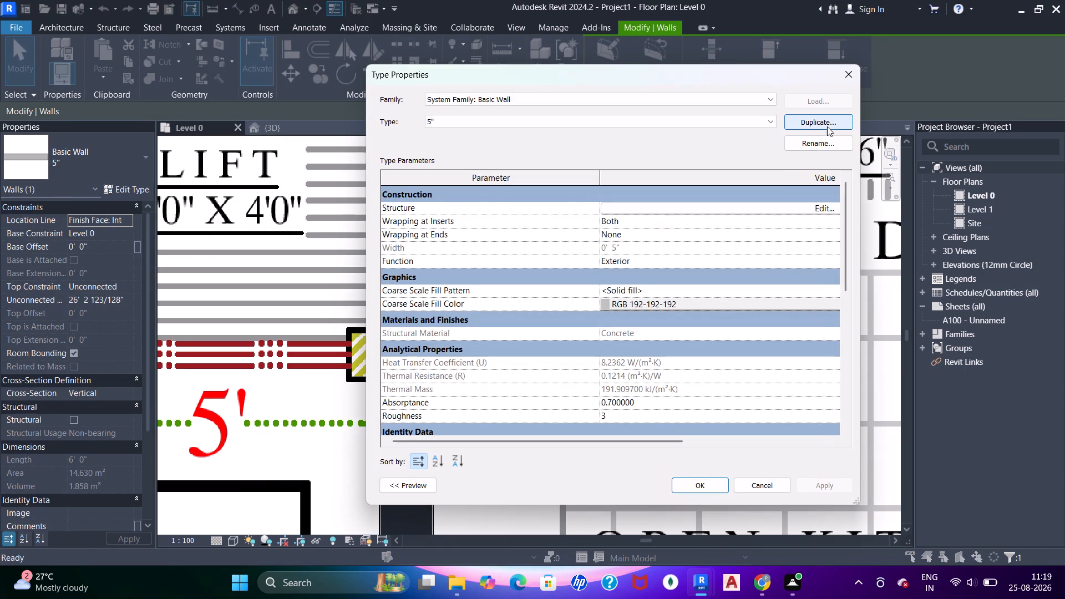
pyautogui.click(812, 130)
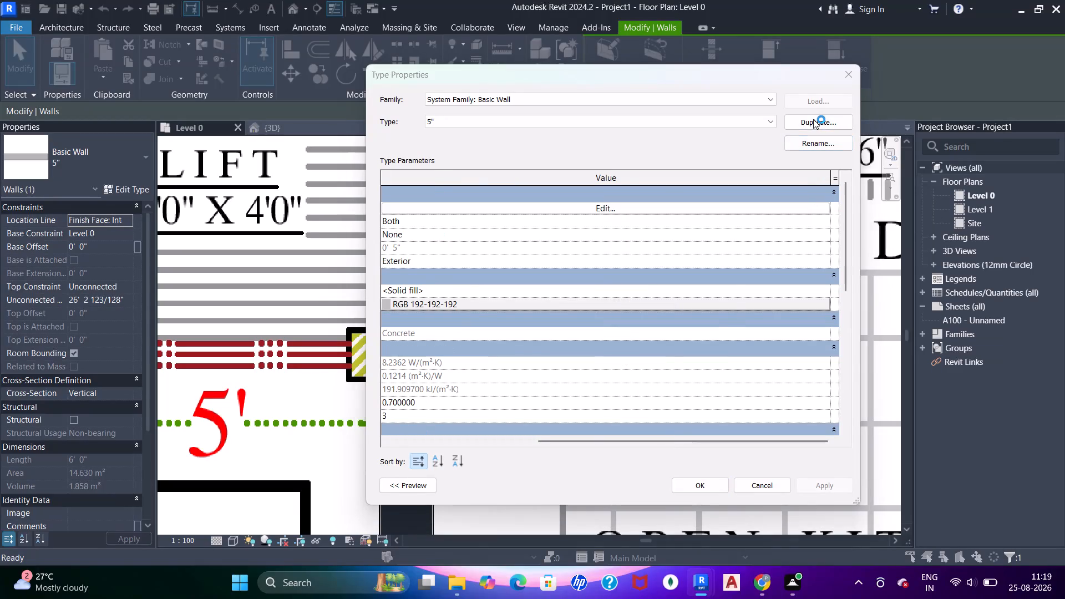
pyautogui.click(813, 119)
pyautogui.write('brick 5"')
pyautogui.press('Return')
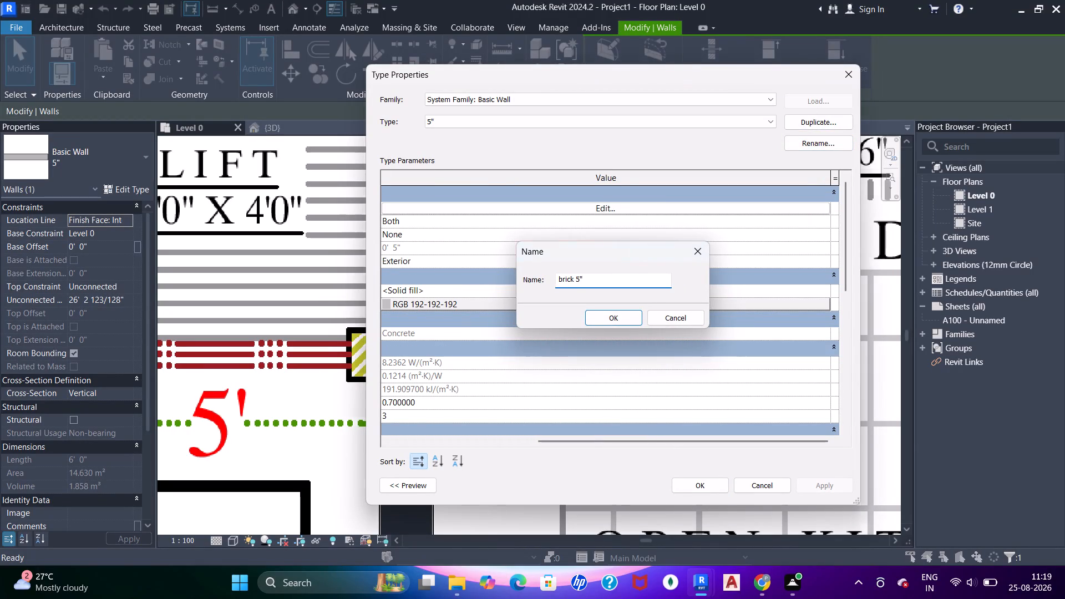
# Set the structure layer's material to Brick, Engineering in the brick 5" wall type and apply the type to the kitchen/utility wall.
pyautogui.click(656, 210)
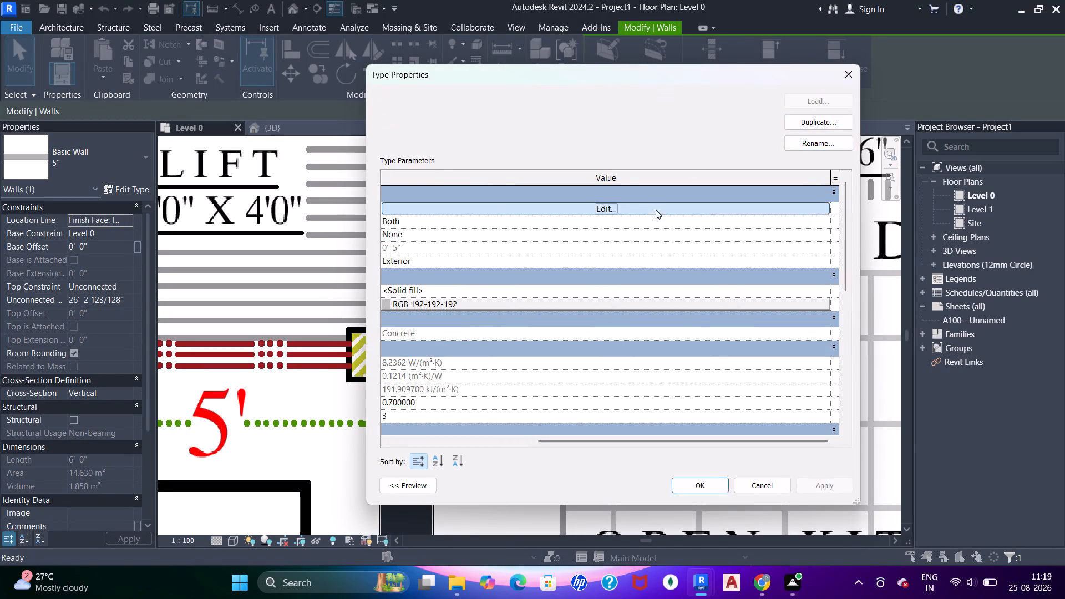
pyautogui.click(572, 202)
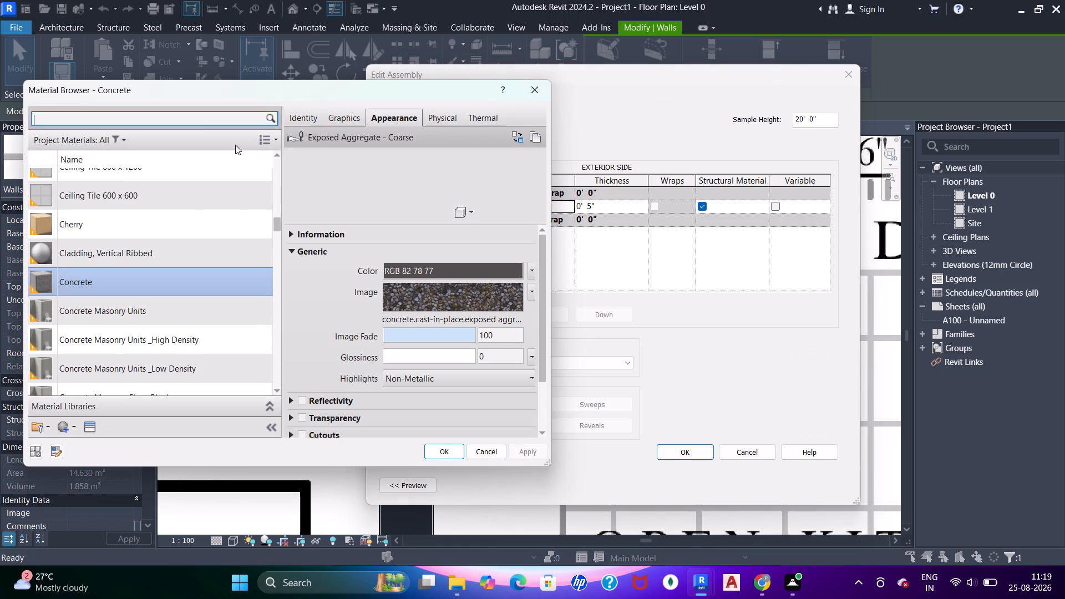
pyautogui.click(190, 115)
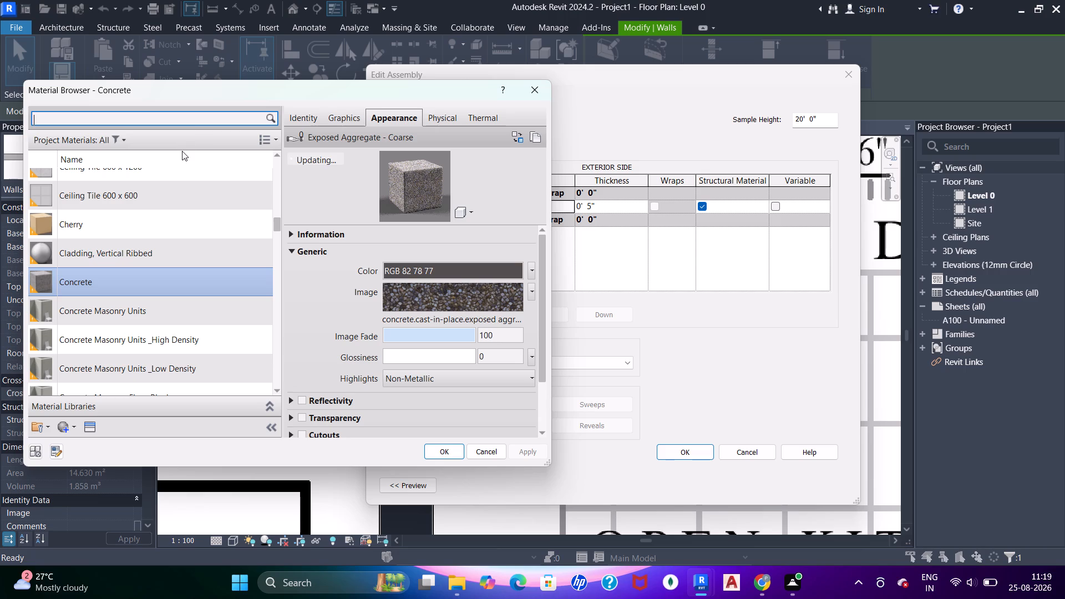
pyautogui.click(192, 119)
pyautogui.write('bric')
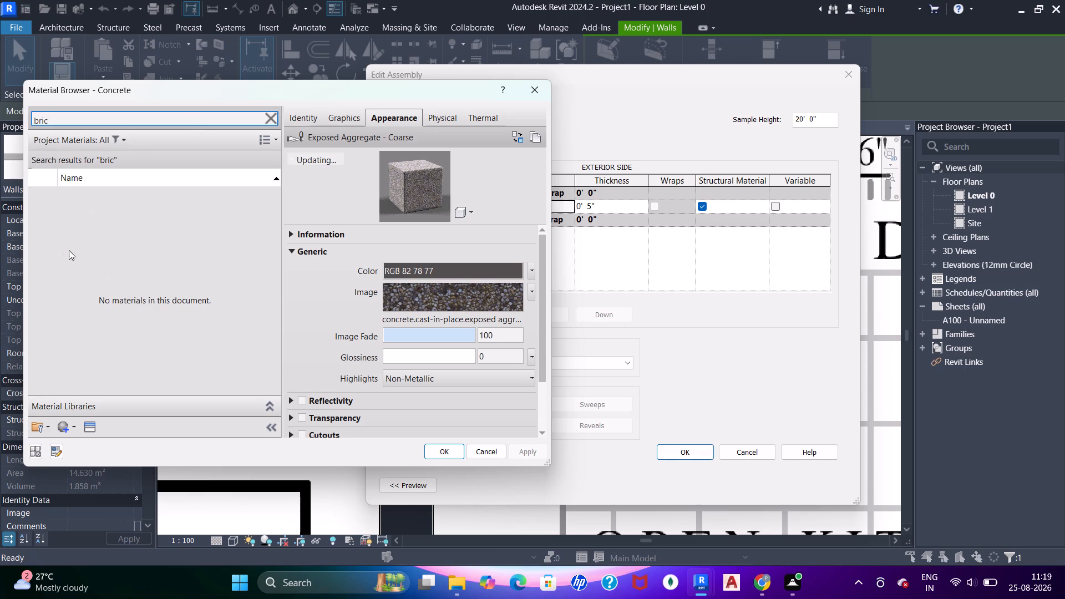
pyautogui.click(82, 233)
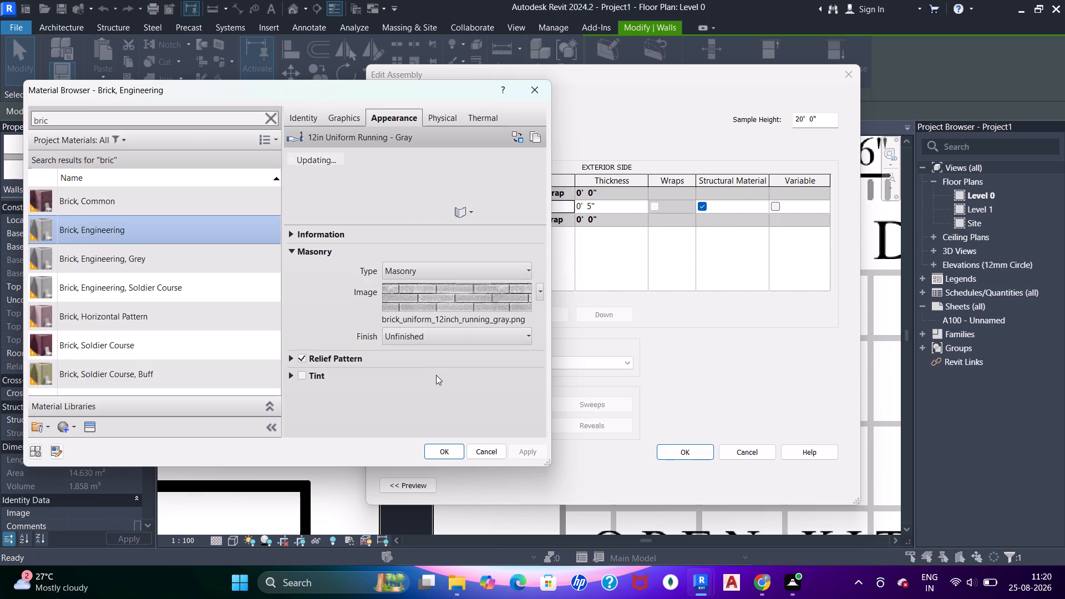
pyautogui.click(442, 452)
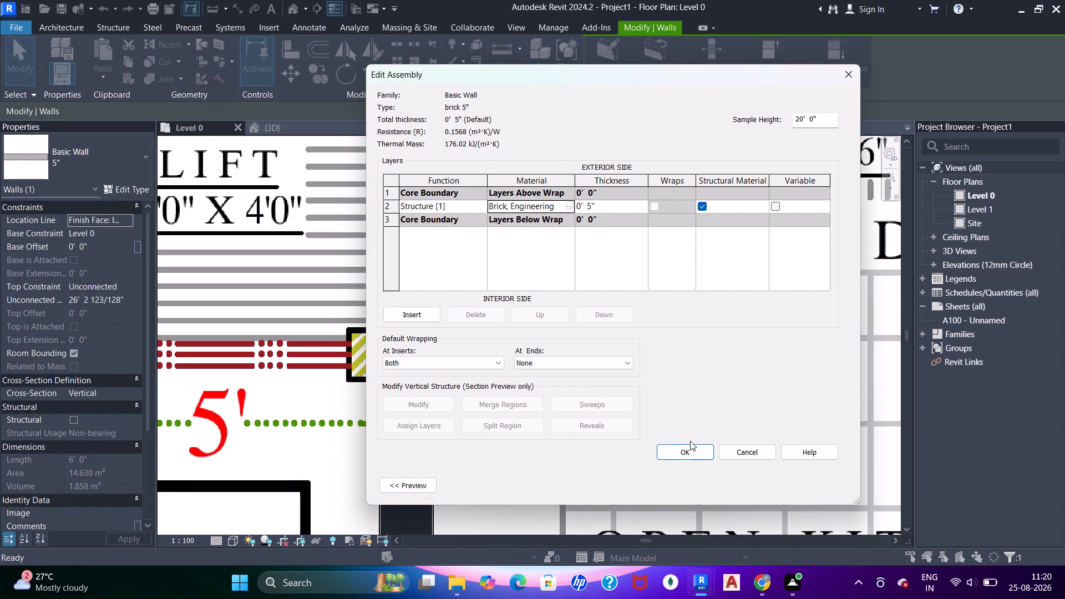
pyautogui.click(690, 441)
pyautogui.click(684, 450)
pyautogui.click(702, 475)
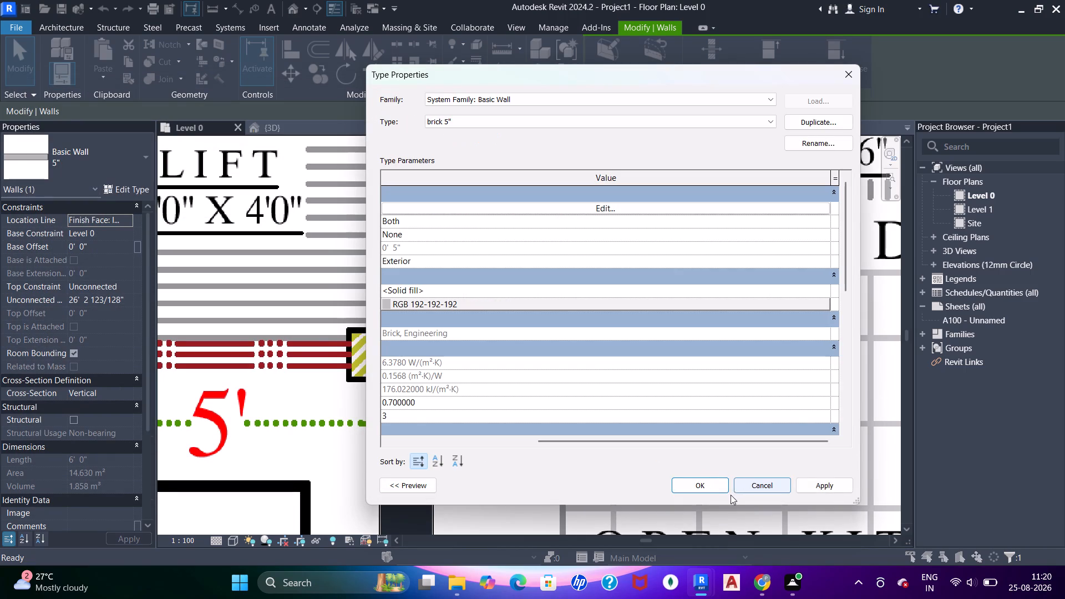
pyautogui.moveTo(832, 489); pyautogui.dragTo(804, 489)
pyautogui.moveTo(707, 480); pyautogui.dragTo(721, 480)
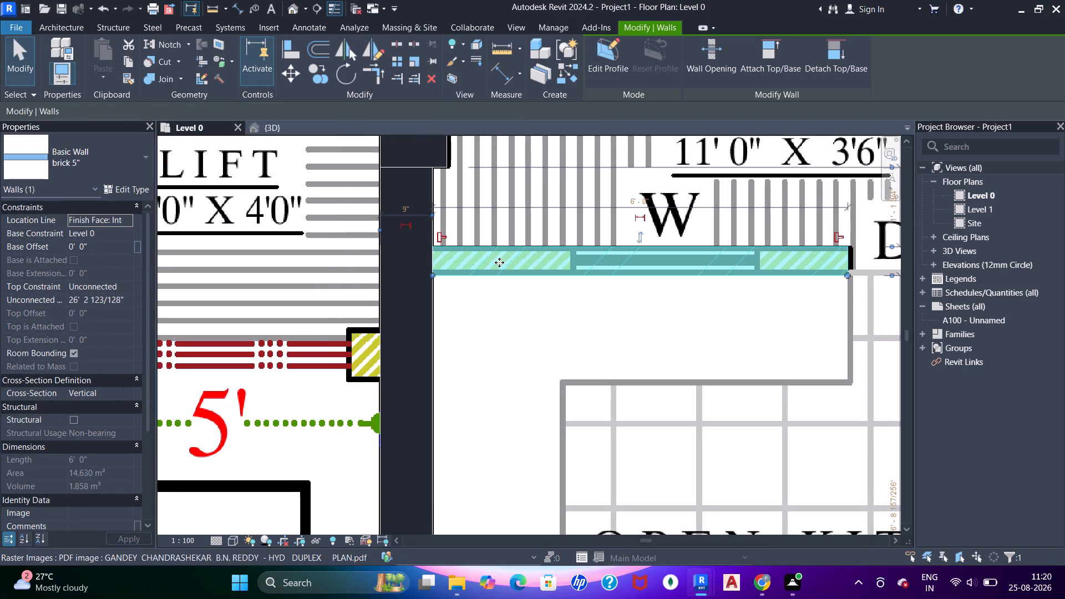
# Nudge the kitchen/utility brick wall up one increment to match the wall on the plan.
pyautogui.press('Escape')
pyautogui.scroll(-5, 520, 265)
pyautogui.moveTo(600, 280); pyautogui.dragTo(481, 287, button='middle')
pyautogui.scroll(11, 519, 285)
pyautogui.click(622, 251)
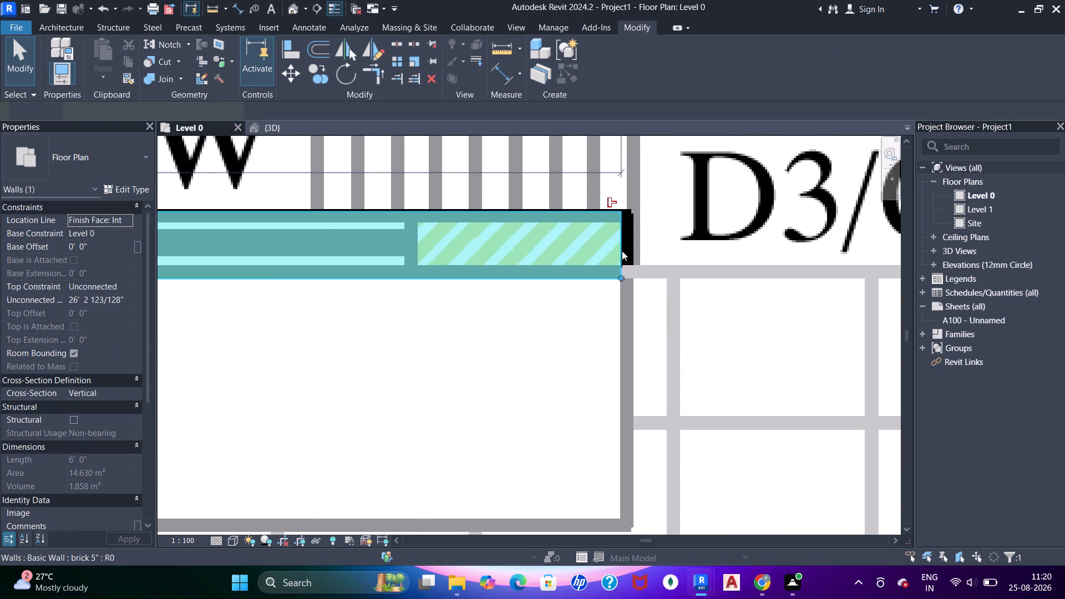
pyautogui.scroll(6, 621, 252)
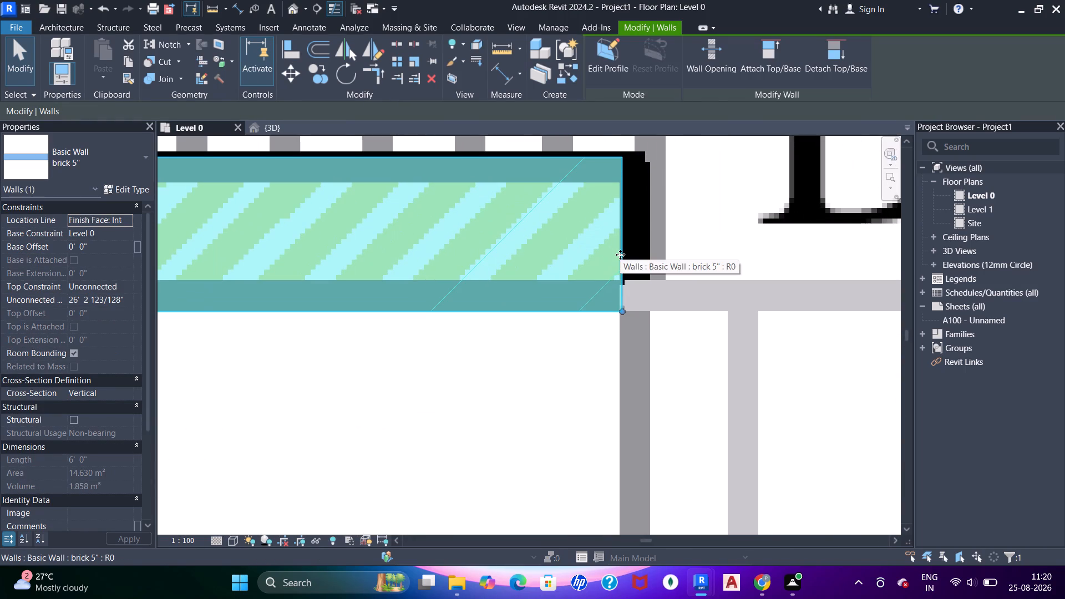
pyautogui.press('Up')
pyautogui.scroll(-6, 611, 260)
pyautogui.press('Escape')
pyautogui.press('Escape')
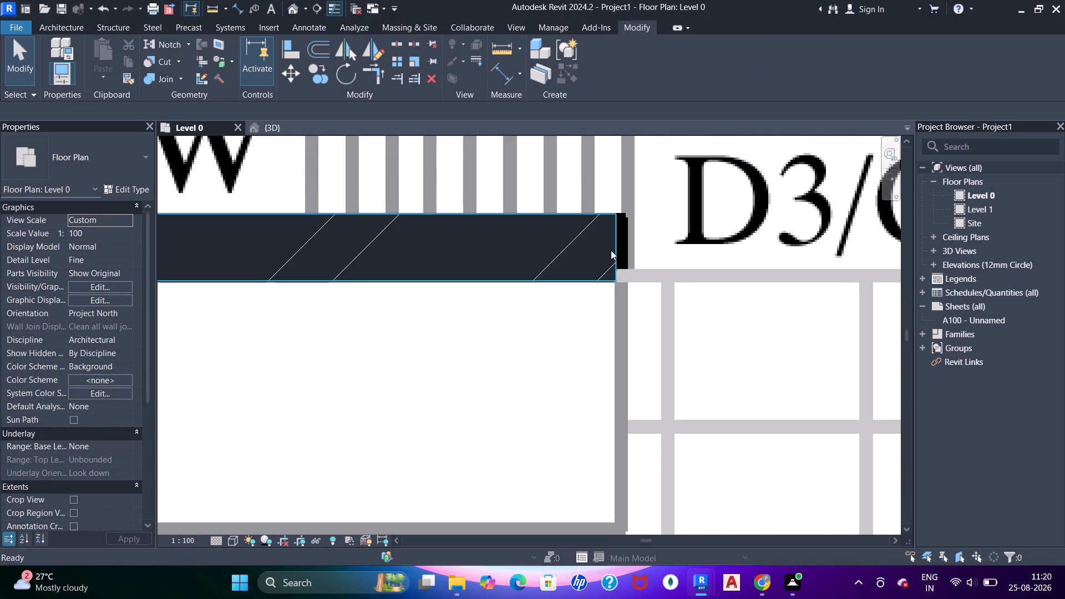
# Draw a short brick 5" wall from the far side of the D3/C opening to the breakfast counter wall line.
pyautogui.click(611, 250)
pyautogui.scroll(-7, 611, 250)
pyautogui.moveTo(628, 258); pyautogui.dragTo(499, 285, button='middle')
pyautogui.press('Escape')
pyautogui.scroll(-4, 559, 283)
pyautogui.moveTo(531, 287); pyautogui.dragTo(454, 287, button='middle')
pyautogui.scroll(5, 520, 303)
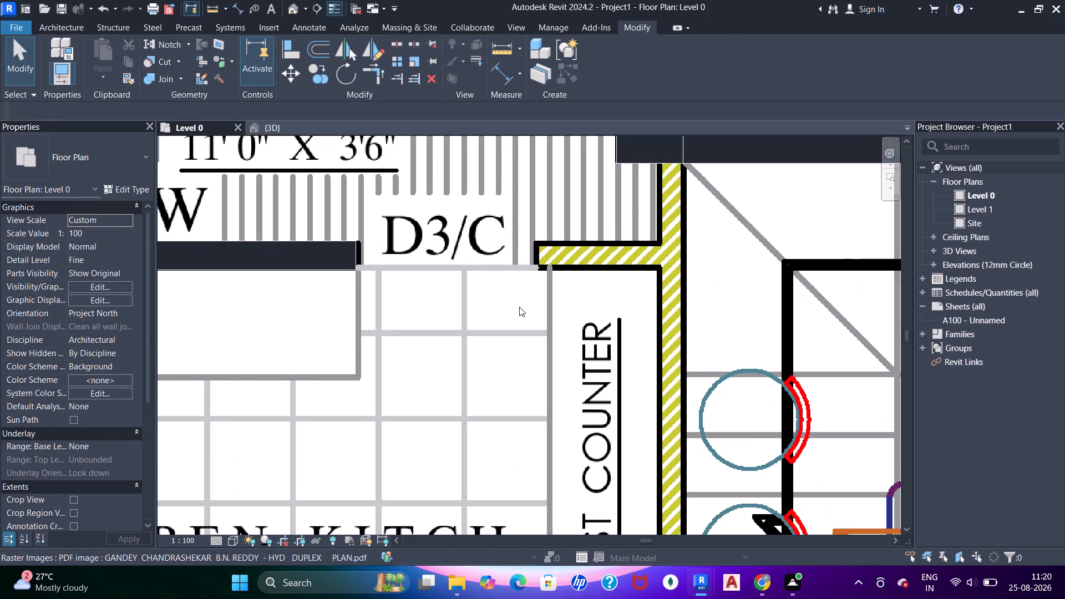
pyautogui.moveTo(519, 307); pyautogui.dragTo(506, 273, button='middle')
pyautogui.click(262, 219)
pyautogui.click(574, 72)
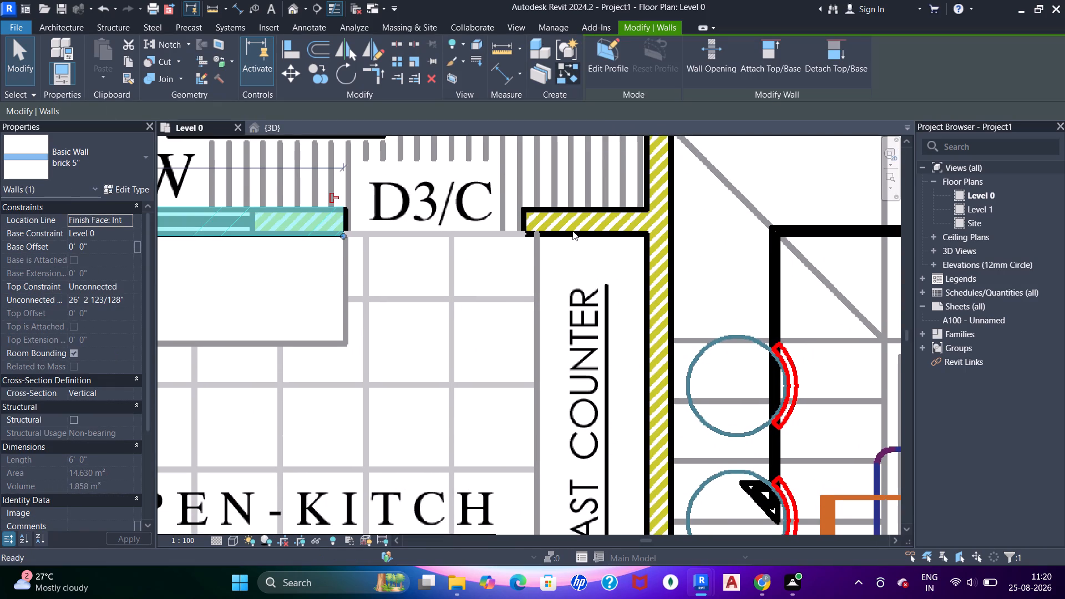
pyautogui.scroll(5, 566, 232)
pyautogui.scroll(7, 516, 230)
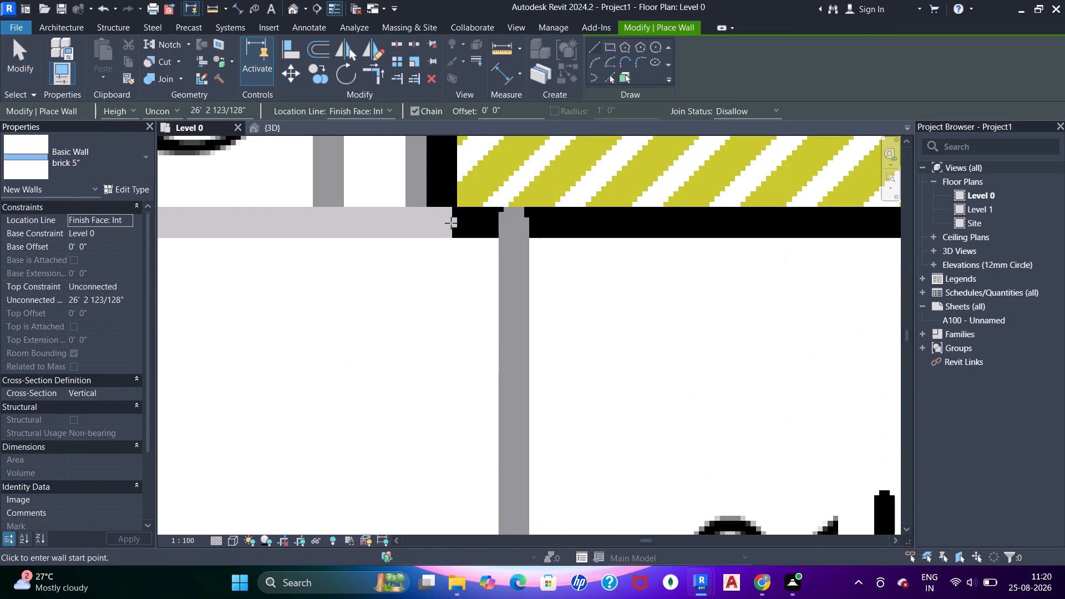
pyautogui.click(444, 227)
pyautogui.scroll(-5, 487, 222)
pyautogui.moveTo(575, 225); pyautogui.dragTo(320, 230, button='middle')
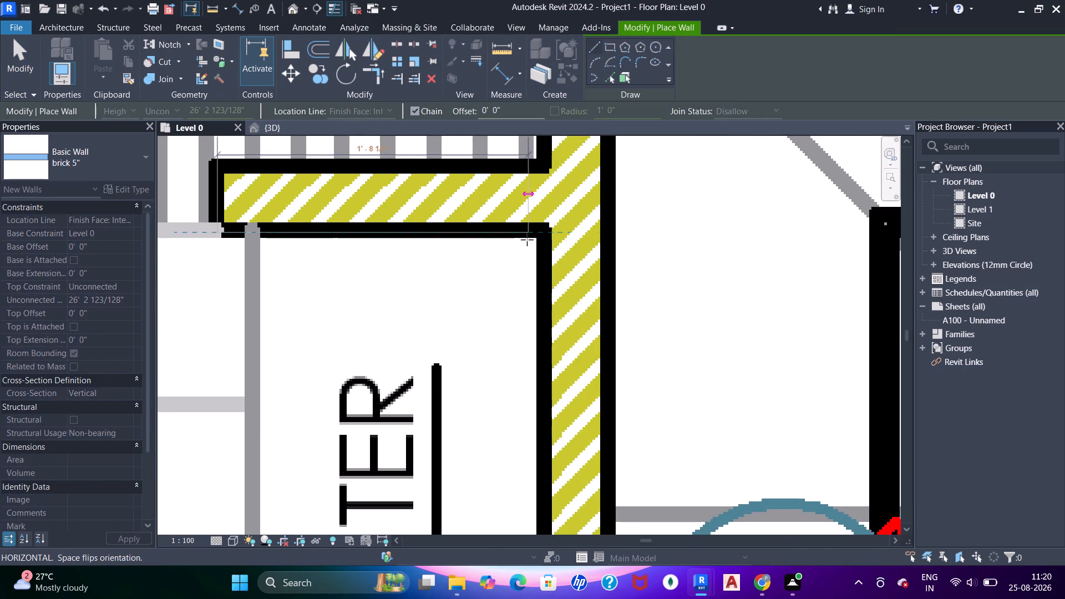
pyautogui.click(536, 235)
pyautogui.scroll(-6, 538, 230)
pyautogui.moveTo(538, 211); pyautogui.dragTo(520, 311, button='middle')
pyautogui.press('Escape')
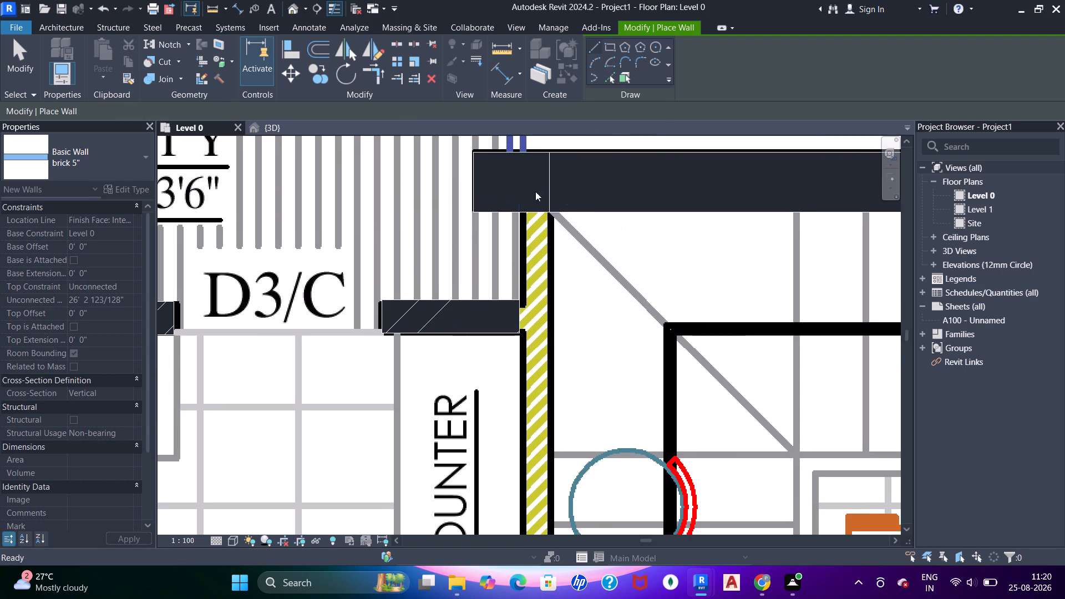
# Draw a brick 5" wall about 8' 4 3/4" long beside the breakfast counter, from the 9" outer wall down to the column.
pyautogui.scroll(6, 534, 191)
pyautogui.click(521, 243)
pyautogui.scroll(-7, 541, 317)
pyautogui.moveTo(546, 348); pyautogui.dragTo(530, 210, button='middle')
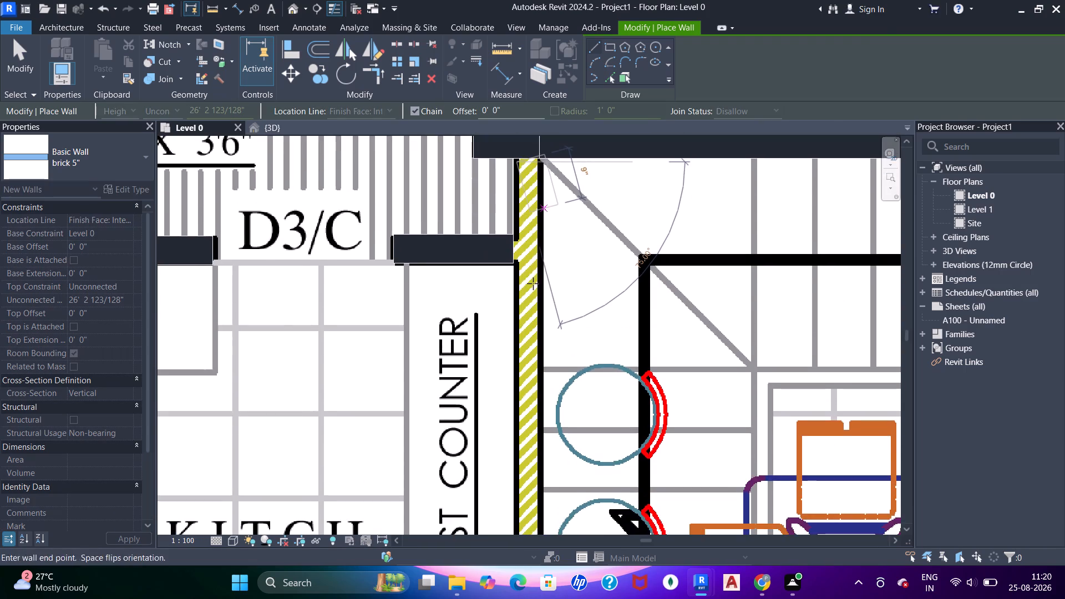
pyautogui.moveTo(522, 394); pyautogui.dragTo(524, 260, button='middle')
pyautogui.moveTo(524, 474); pyautogui.dragTo(521, 298, button='middle')
pyautogui.moveTo(536, 493); pyautogui.dragTo(531, 396, button='middle')
pyautogui.scroll(5, 488, 345)
pyautogui.scroll(6, 537, 318)
pyautogui.click(530, 333)
pyautogui.scroll(-3, 532, 328)
pyautogui.moveTo(557, 288); pyautogui.dragTo(559, 342, button='middle')
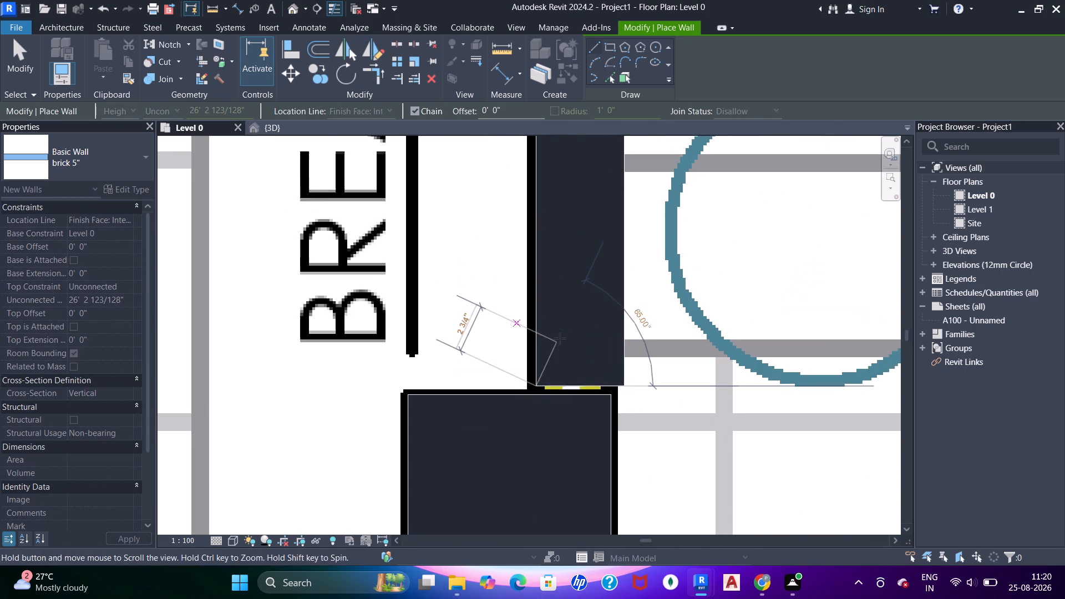
pyautogui.scroll(-7, 561, 332)
pyautogui.moveTo(565, 245); pyautogui.dragTo(560, 480, button='middle')
pyautogui.scroll(-6, 556, 373)
pyautogui.moveTo(556, 329); pyautogui.dragTo(550, 433, button='middle')
pyautogui.press('Escape')
pyautogui.press('Escape')
pyautogui.press('Escape')
pyautogui.press('Escape')
# Nudge the breakfast counter wall three increments left and one back right to match the wall on the plan.
pyautogui.scroll(2, 541, 338)
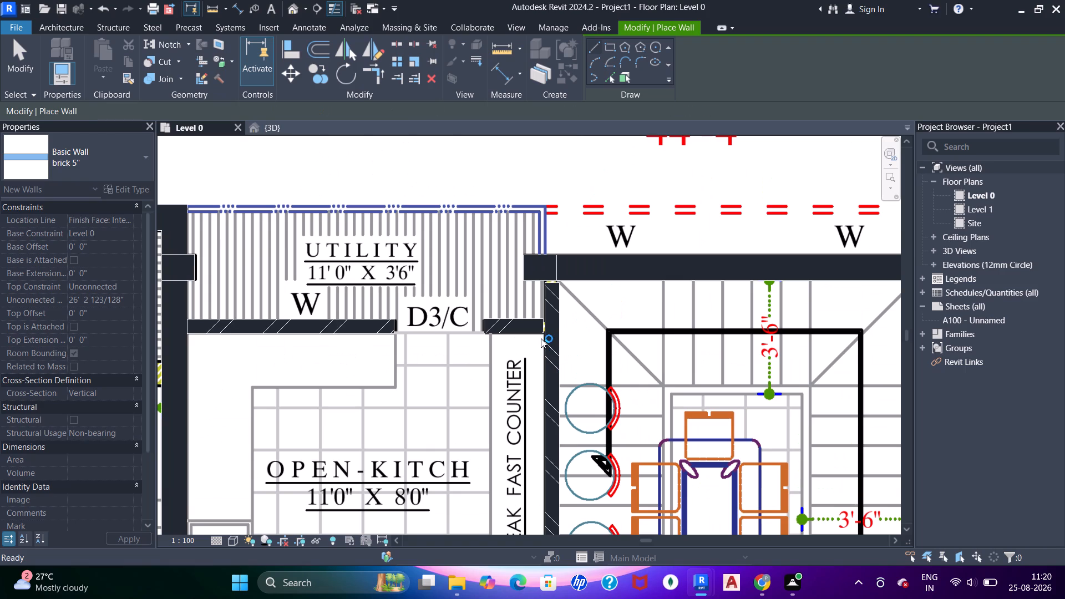
pyautogui.scroll(5, 541, 338)
pyautogui.press('Escape')
pyautogui.scroll(5, 518, 318)
pyautogui.moveTo(541, 292); pyautogui.dragTo(537, 367, button='middle')
pyautogui.press('Escape')
pyautogui.scroll(-6, 543, 289)
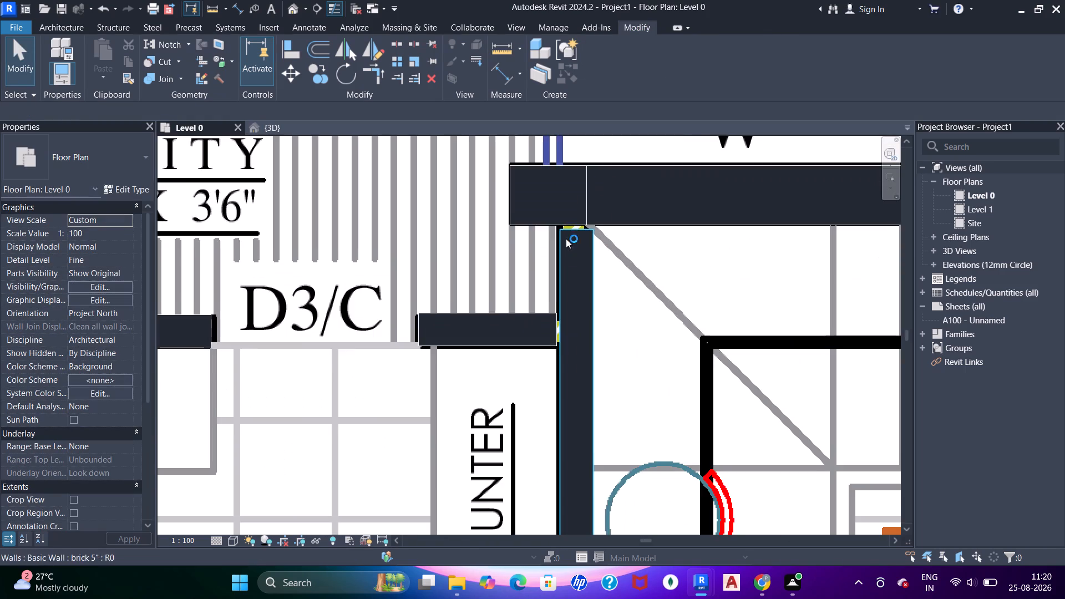
pyautogui.moveTo(564, 260); pyautogui.dragTo(564, 288, button='middle')
pyautogui.scroll(6, 564, 288)
pyautogui.press('Escape')
pyautogui.press('Escape')
pyautogui.click(558, 277)
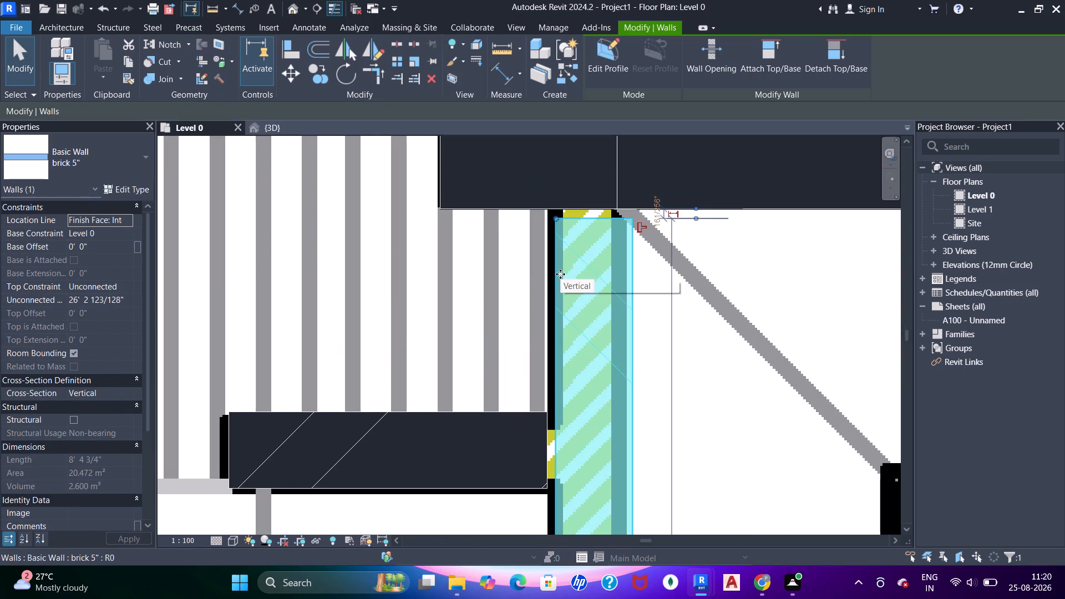
pyautogui.press('Left')
pyautogui.scroll(3, 561, 281)
pyautogui.press('Left')
pyautogui.press('Left')
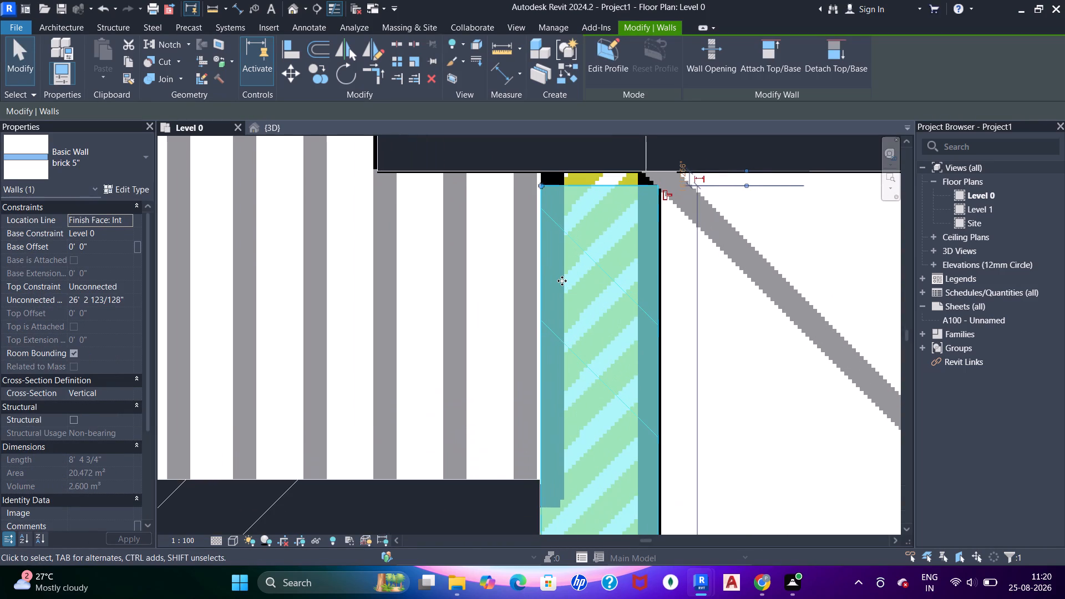
pyautogui.scroll(6, 562, 281)
pyautogui.press('Right')
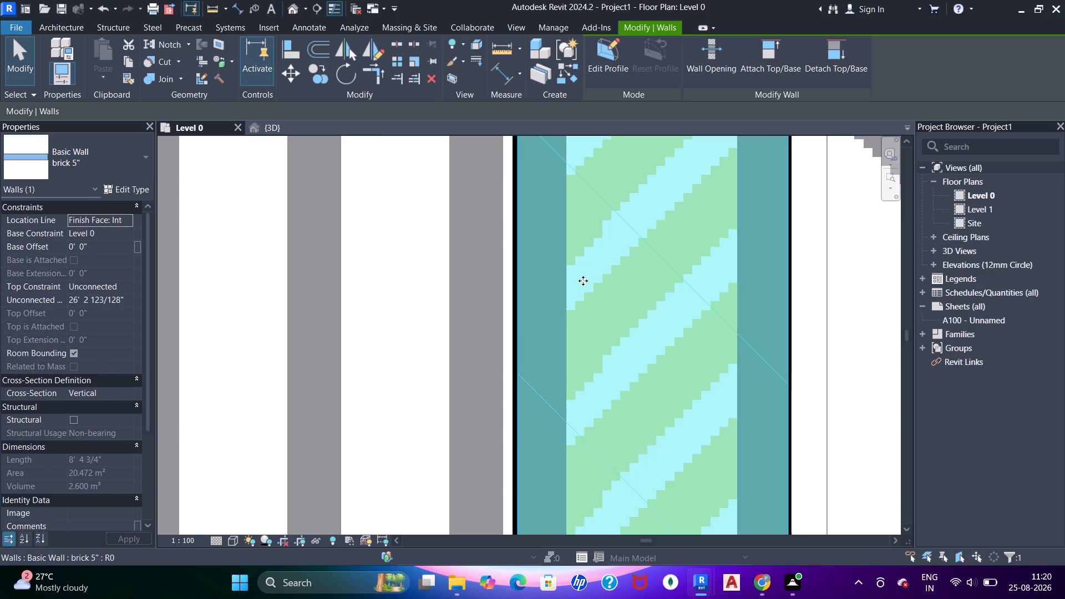
pyautogui.scroll(-10, 580, 281)
pyautogui.scroll(1, 585, 253)
pyautogui.press('Escape')
pyautogui.press('Escape')
# Align the upper end of the breakfast counter wall with the inner face of the 9" outer wall.
pyautogui.press('a')
pyautogui.press('a')
pyautogui.press('a')
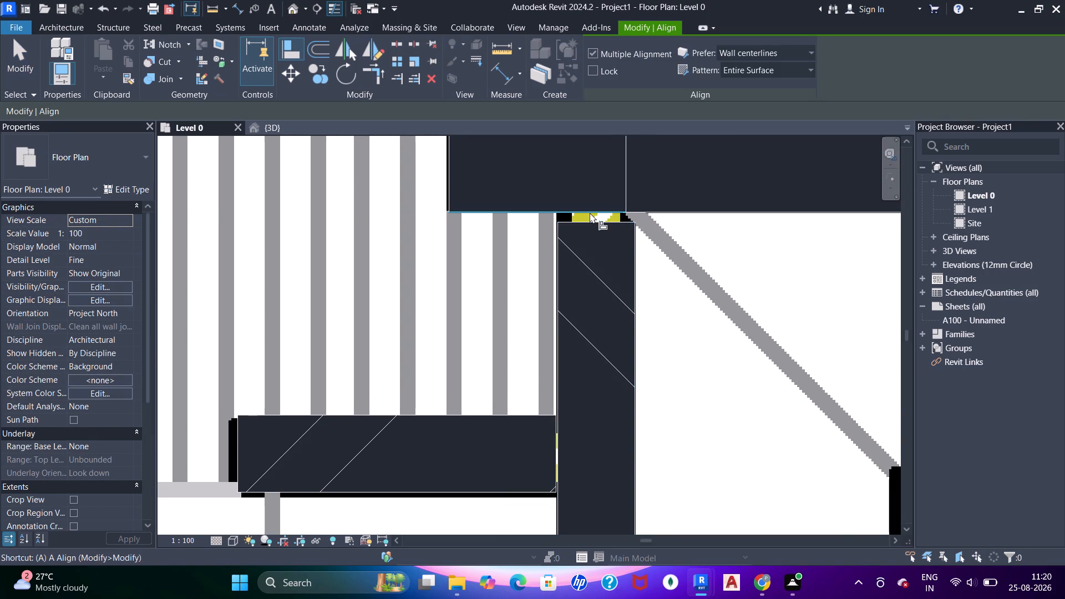
pyautogui.click(590, 212)
pyautogui.click(590, 220)
pyautogui.scroll(-4, 630, 257)
pyautogui.moveTo(646, 304); pyautogui.dragTo(639, 238, button='middle')
pyautogui.click(688, 292)
pyautogui.scroll(-1, 681, 290)
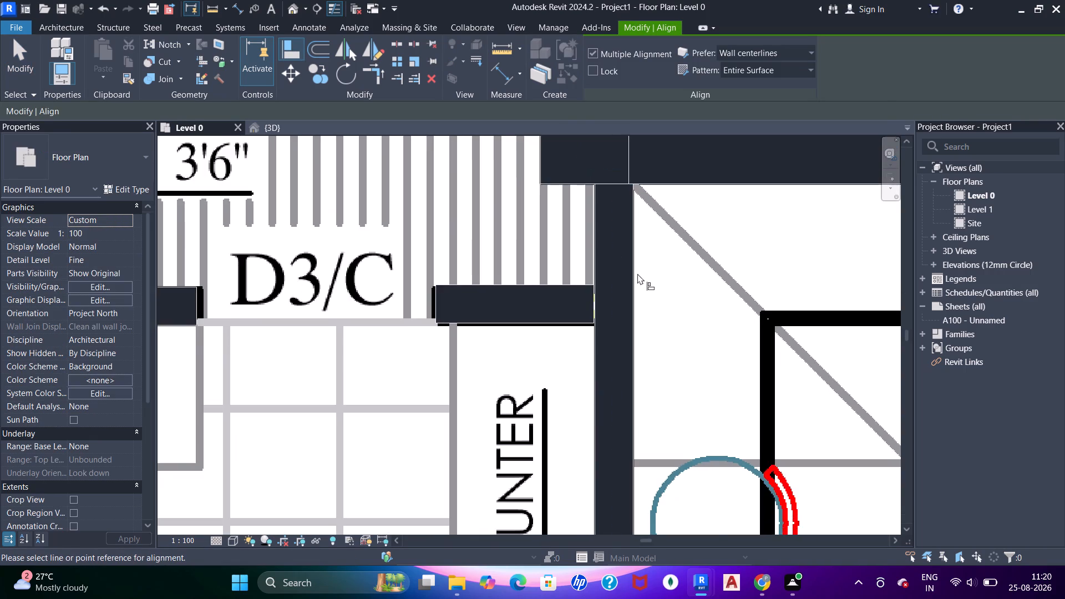
# Align the end of the short brick wall beside D3/C with the near face of the breakfast counter wall.
pyautogui.scroll(5, 547, 235)
pyautogui.moveTo(645, 286); pyautogui.dragTo(644, 296)
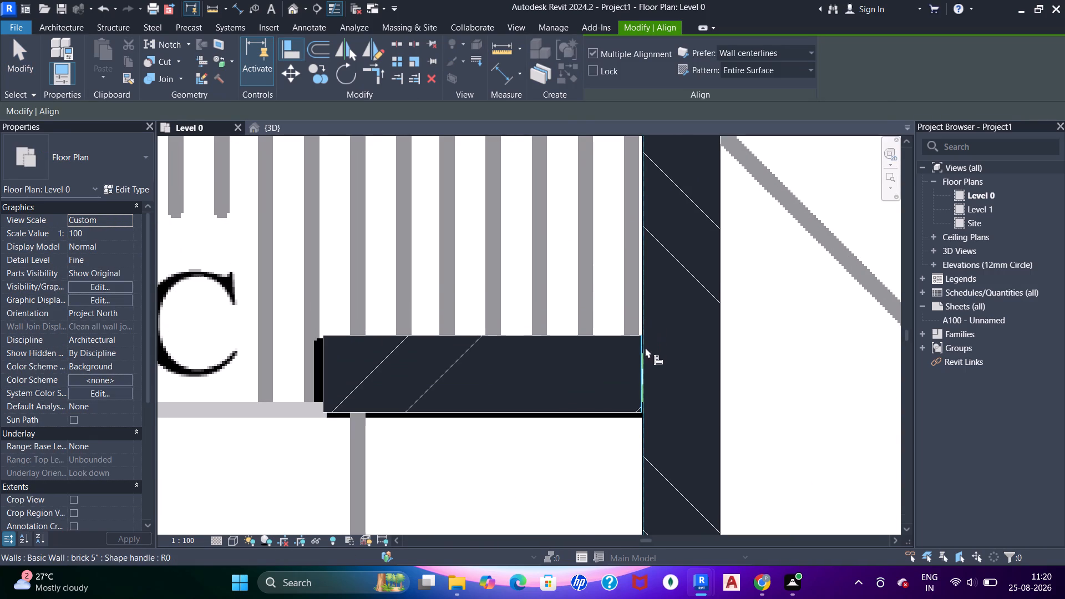
pyautogui.moveTo(641, 356); pyautogui.dragTo(641, 361)
pyautogui.click(582, 273)
pyautogui.scroll(-4, 494, 308)
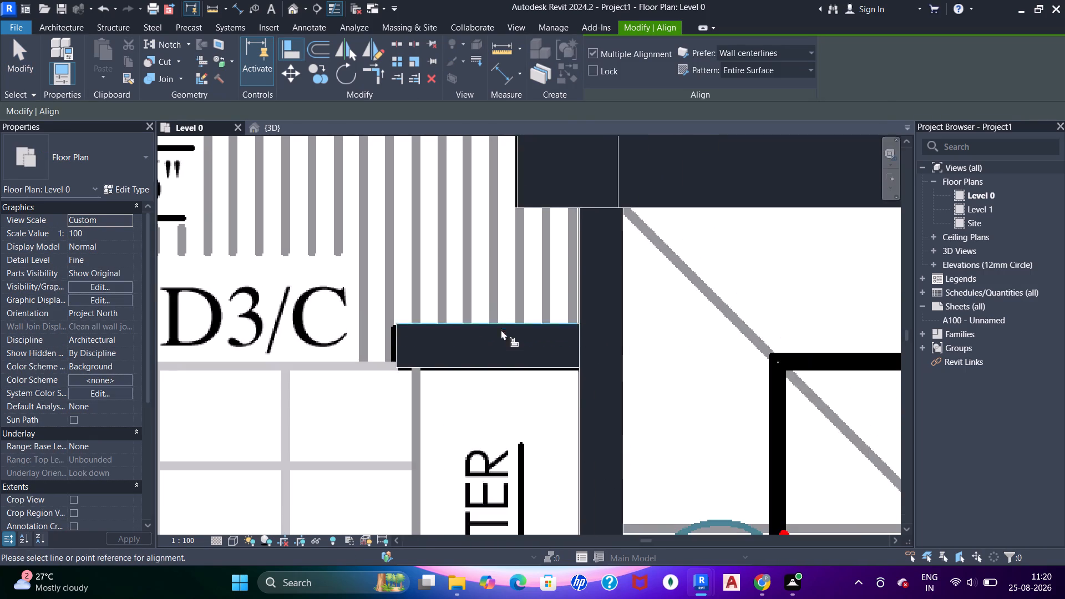
# Align the kitchen-side face of the short brick wall with the kitchen-side face of the kitchen/utility wall.
pyautogui.scroll(-4, 357, 302)
pyautogui.moveTo(357, 302); pyautogui.dragTo(422, 297, button='middle')
pyautogui.click(246, 334)
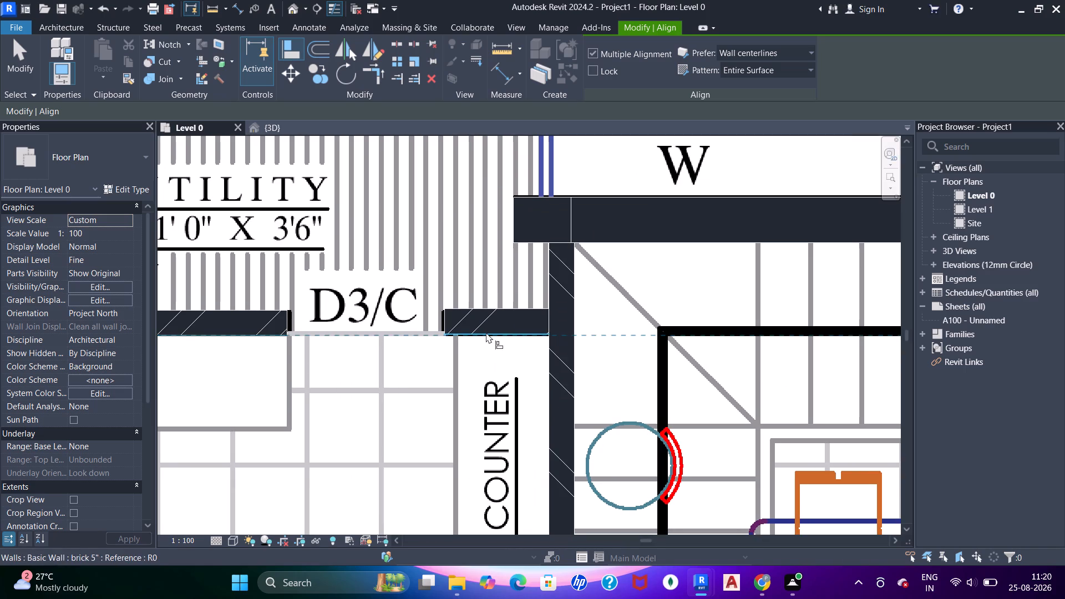
pyautogui.click(486, 332)
pyautogui.scroll(-4, 479, 345)
pyautogui.moveTo(481, 359); pyautogui.dragTo(468, 235, button='middle')
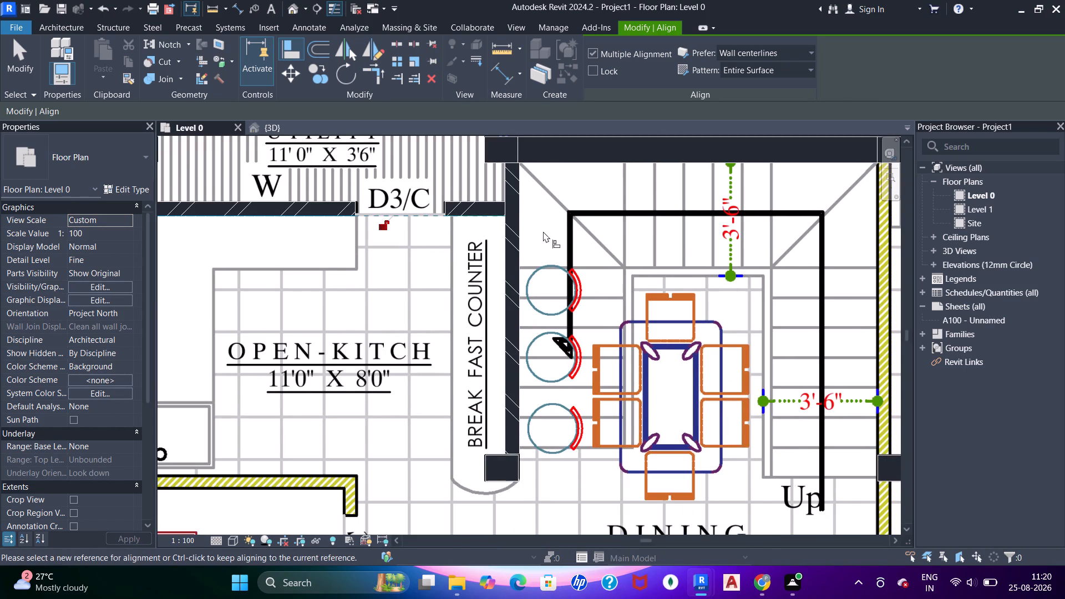
pyautogui.click(543, 231)
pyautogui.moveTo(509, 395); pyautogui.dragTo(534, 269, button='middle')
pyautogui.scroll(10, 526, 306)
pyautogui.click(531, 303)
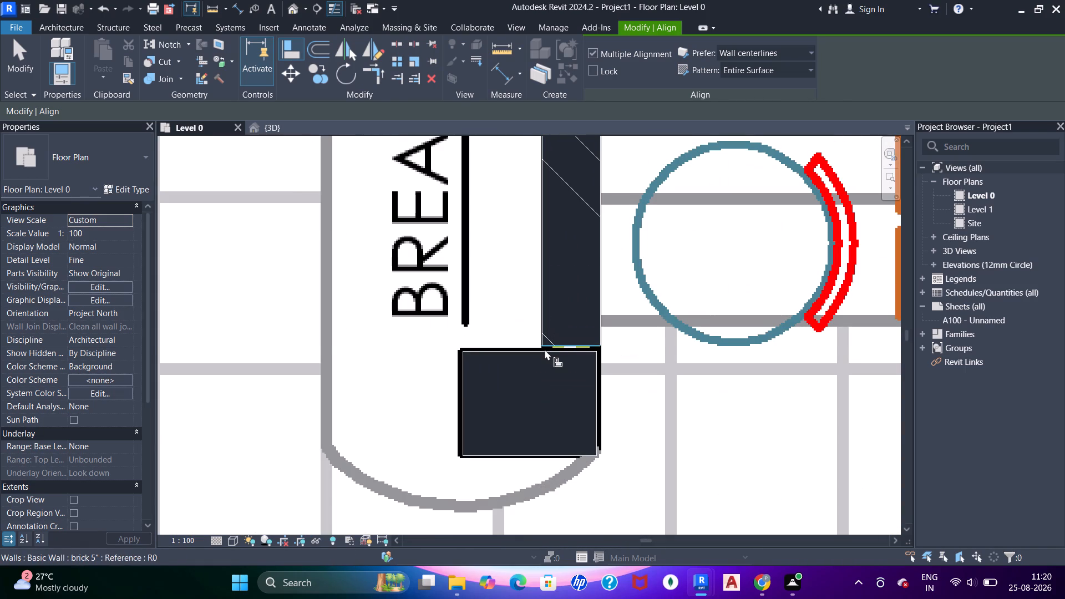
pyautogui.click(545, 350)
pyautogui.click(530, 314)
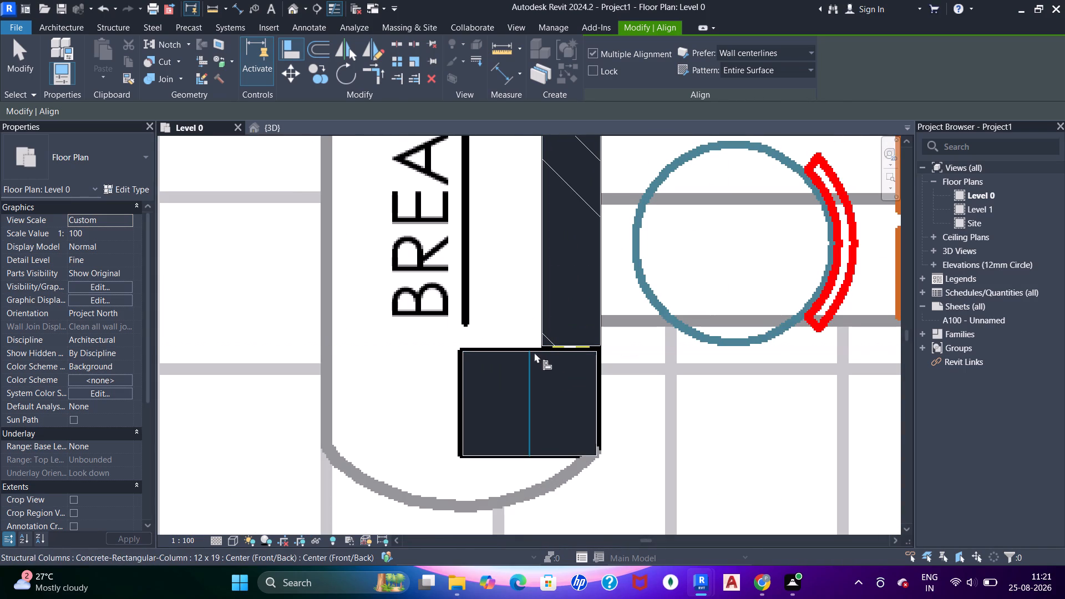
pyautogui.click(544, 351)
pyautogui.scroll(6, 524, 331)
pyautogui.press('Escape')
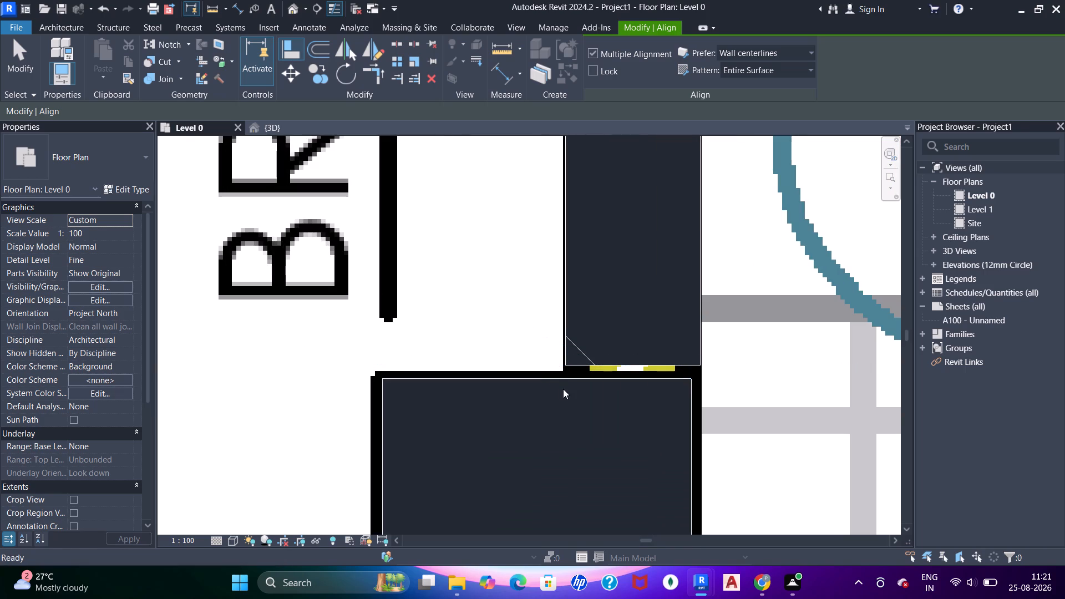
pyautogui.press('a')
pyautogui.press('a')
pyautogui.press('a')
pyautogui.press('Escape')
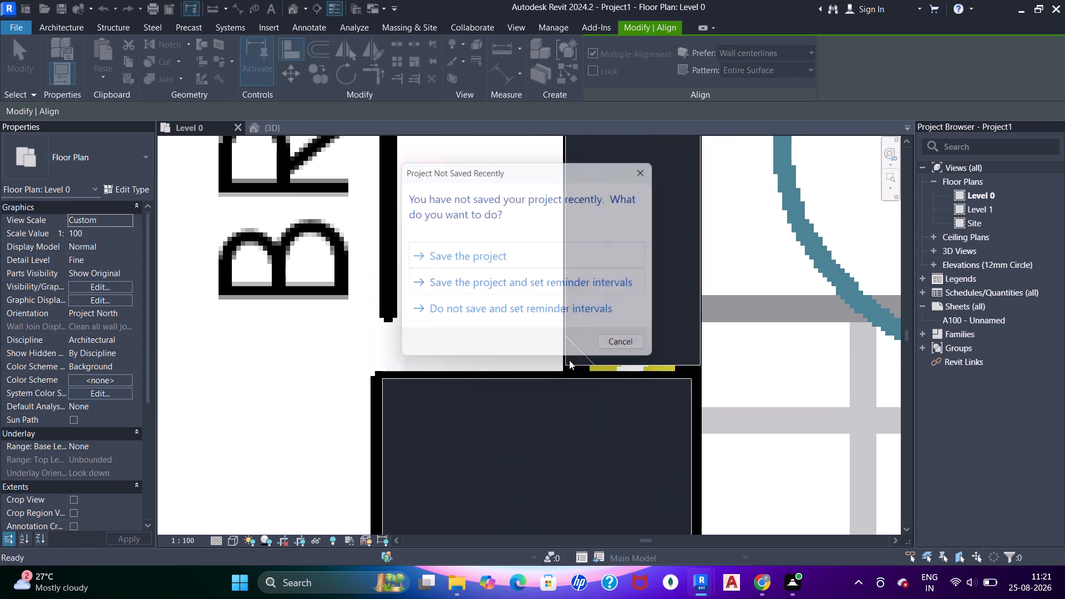
# Align the lower end of the breakfast counter wall with the upper face of the 12 x 19 column.
pyautogui.press('a')
pyautogui.press('a')
pyautogui.press('a')
pyautogui.click(553, 375)
pyautogui.click(571, 366)
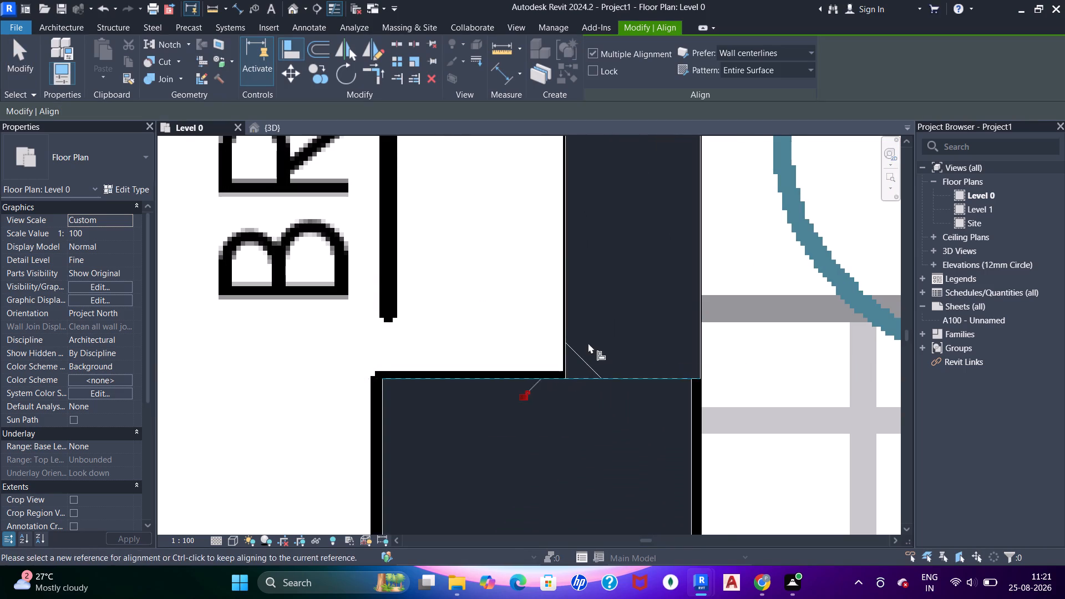
pyautogui.scroll(-5, 588, 342)
pyautogui.moveTo(587, 344); pyautogui.dragTo(575, 344, button='middle')
pyautogui.press('Escape')
pyautogui.press('Escape')
pyautogui.scroll(5, 635, 382)
pyautogui.scroll(-5, 622, 383)
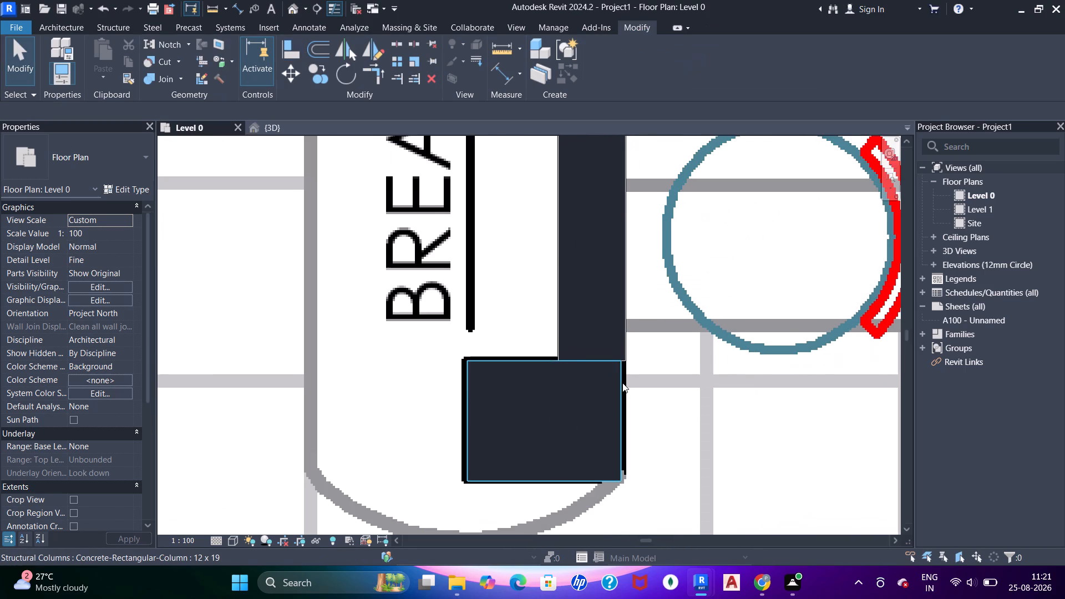
# Align the side face of the 12 x 19 column below the breakfast counter with the counter wall's dining-side face.
pyautogui.moveTo(622, 383); pyautogui.dragTo(627, 389, button='middle')
pyautogui.press('a')
pyautogui.press('a')
pyautogui.press('a')
pyautogui.click(631, 324)
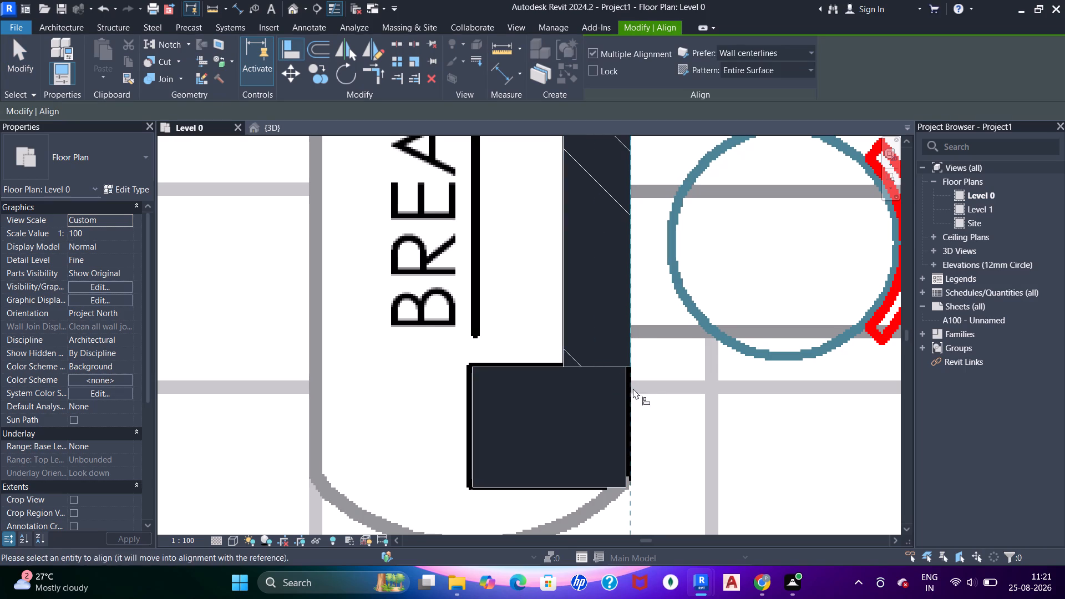
pyautogui.click(627, 392)
pyautogui.press('Escape')
pyautogui.press('Escape')
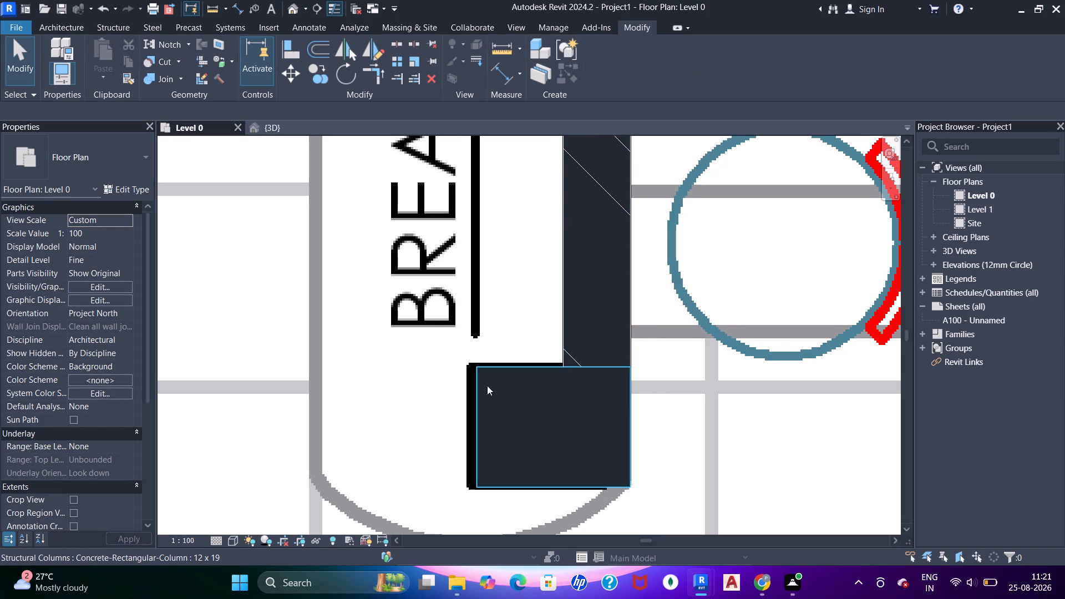
# Join the short brick wall beside D3/C to the breakfast counter wall.
pyautogui.scroll(5, 487, 385)
pyautogui.scroll(-7, 603, 351)
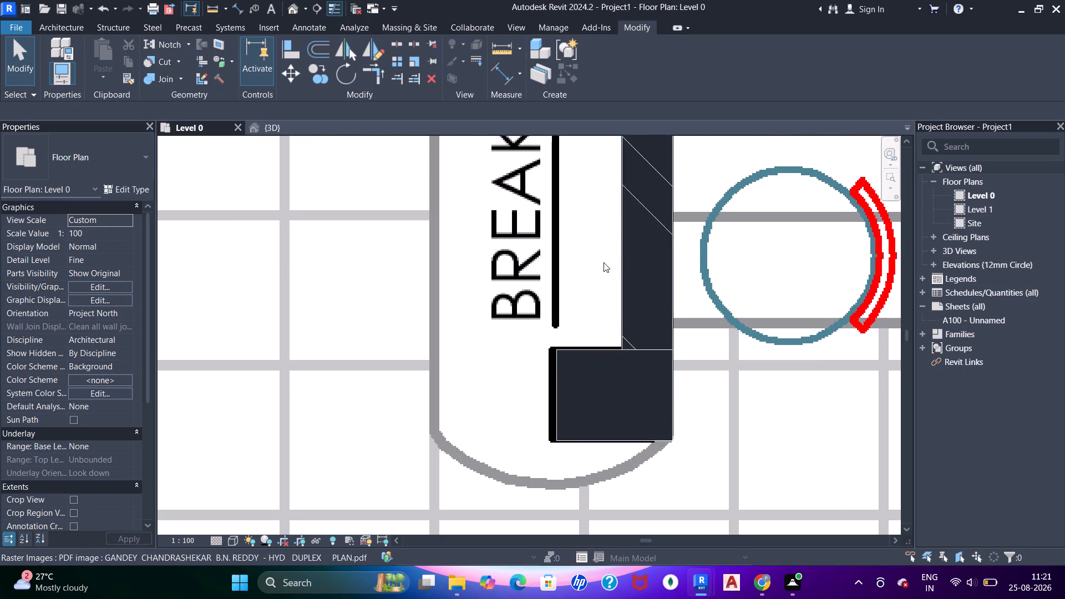
pyautogui.scroll(-5, 589, 272)
pyautogui.moveTo(587, 256); pyautogui.dragTo(552, 414, button='middle')
pyautogui.moveTo(561, 299); pyautogui.dragTo(529, 433, button='middle')
pyautogui.moveTo(535, 257); pyautogui.dragTo(523, 397, button='middle')
pyautogui.scroll(3, 523, 397)
pyautogui.press('j')
pyautogui.press('j')
pyautogui.click(504, 275)
pyautogui.click(546, 292)
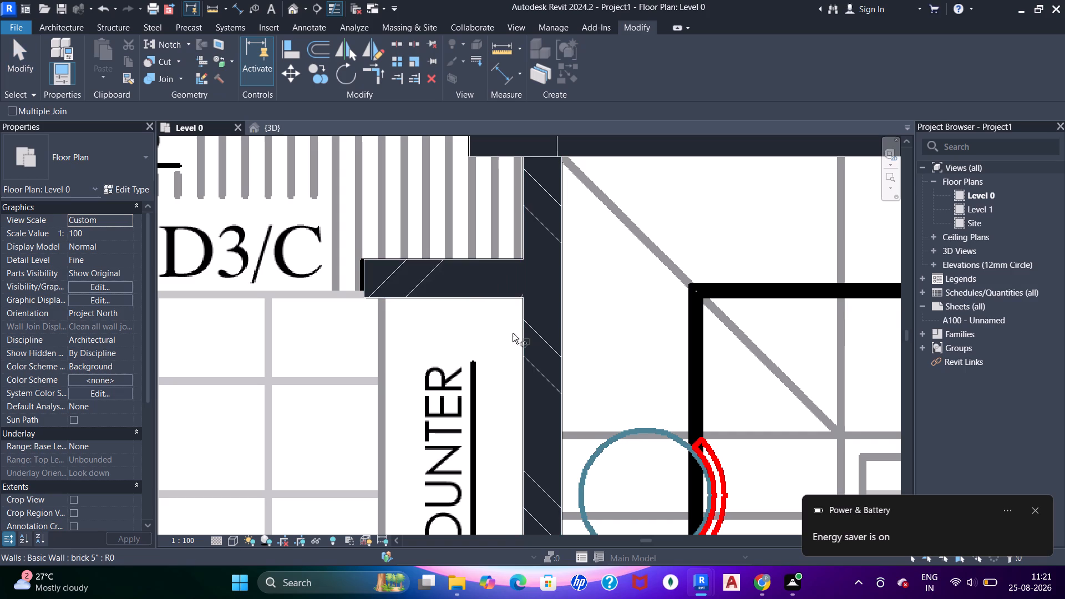
# Join the upper end of the breakfast counter wall to the 12 x 19 column and the 9" outer wall.
pyautogui.scroll(-7, 468, 253)
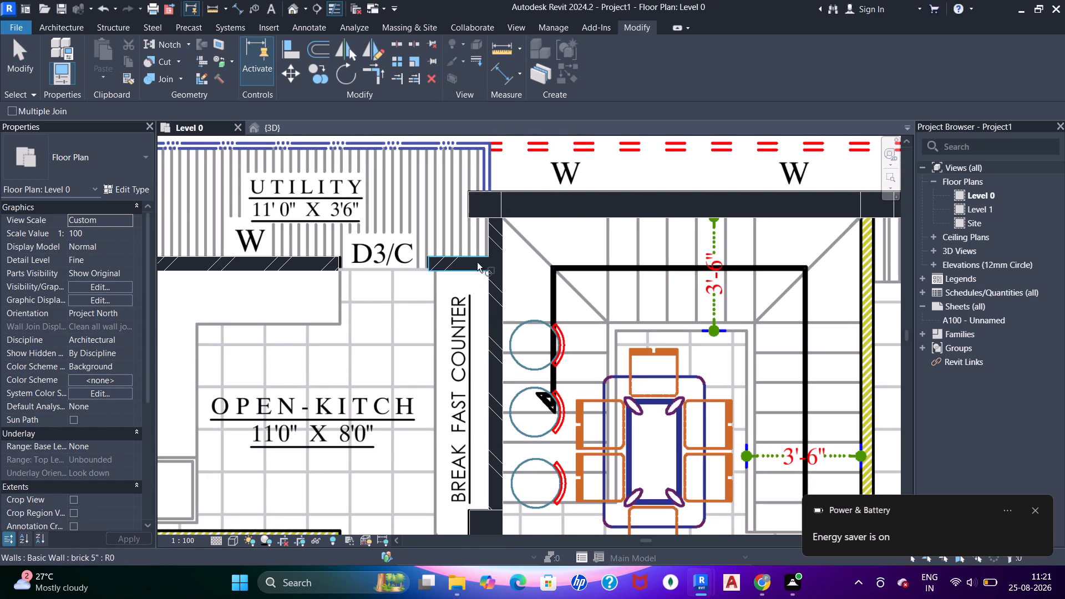
pyautogui.click(489, 244)
pyautogui.click(487, 196)
pyautogui.click(504, 239)
pyautogui.click(501, 201)
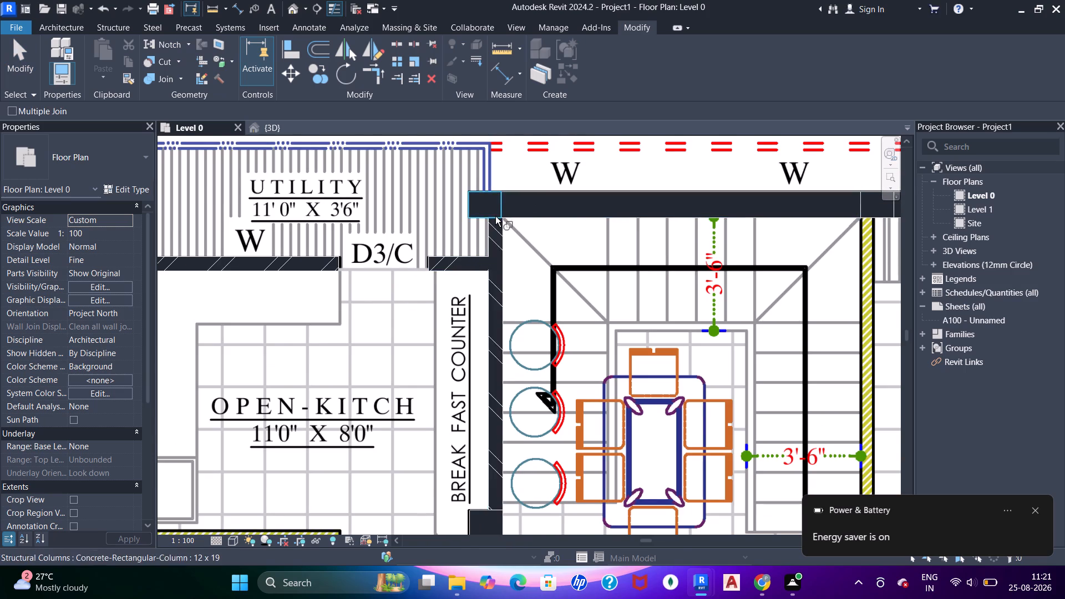
pyautogui.scroll(4, 495, 214)
pyautogui.press('Escape')
pyautogui.press('Escape')
pyautogui.scroll(10, 499, 232)
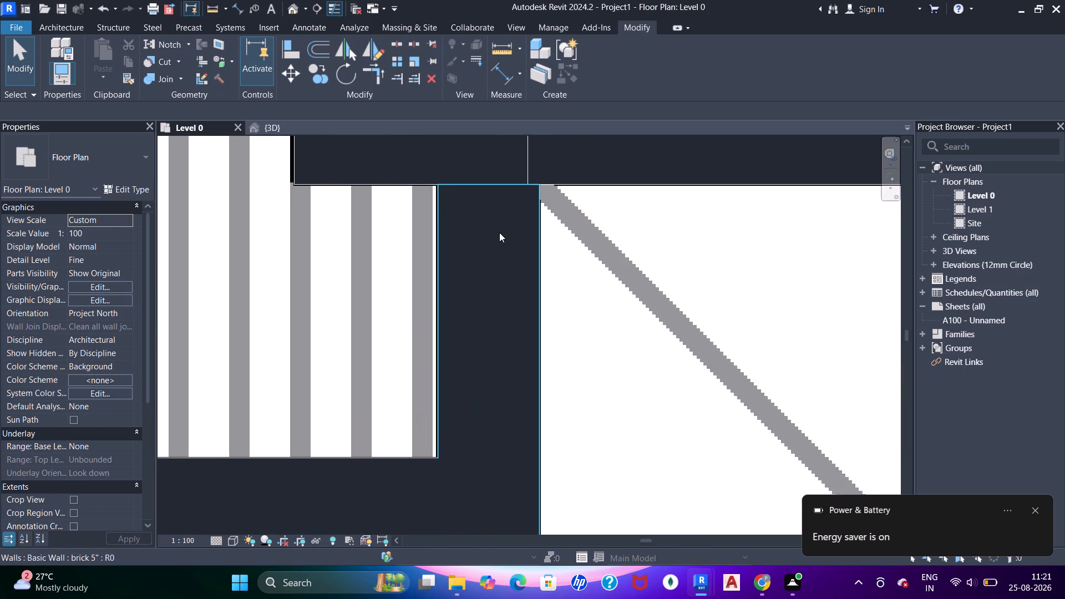
# Draw the brick 5" wall between pooja and kitchen, about 5' 7 1/2" long, from the outer wall to the corner above D2/C.
pyautogui.scroll(-19, 499, 232)
pyautogui.moveTo(523, 338); pyautogui.dragTo(516, 276, button='middle')
pyautogui.scroll(6, 480, 358)
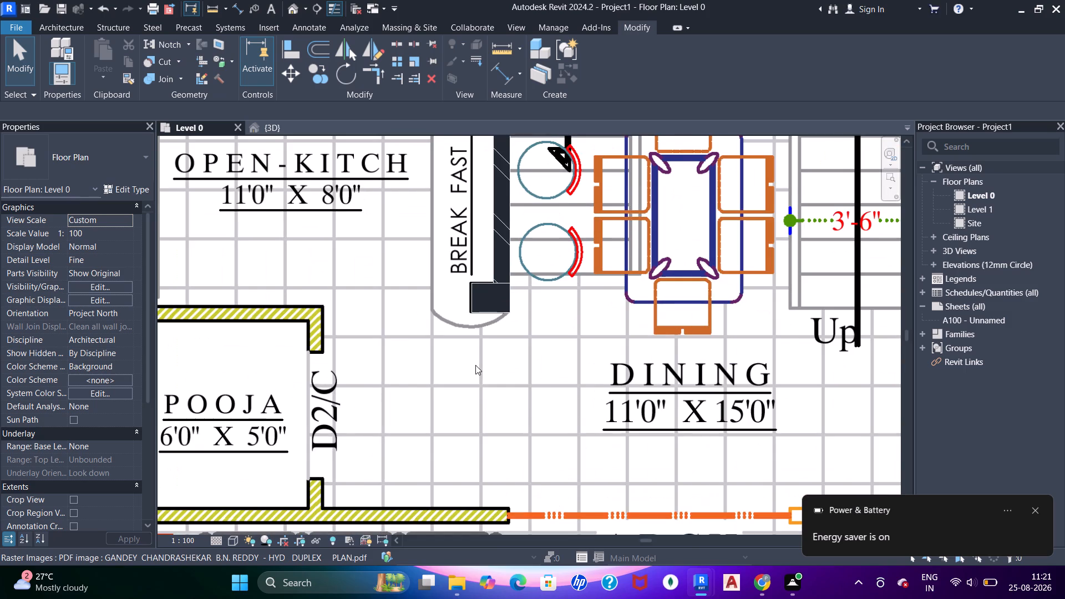
pyautogui.scroll(-7, 474, 356)
pyautogui.moveTo(471, 364); pyautogui.dragTo(485, 315, button='middle')
pyautogui.scroll(6, 352, 303)
pyautogui.middleClick(365, 313)
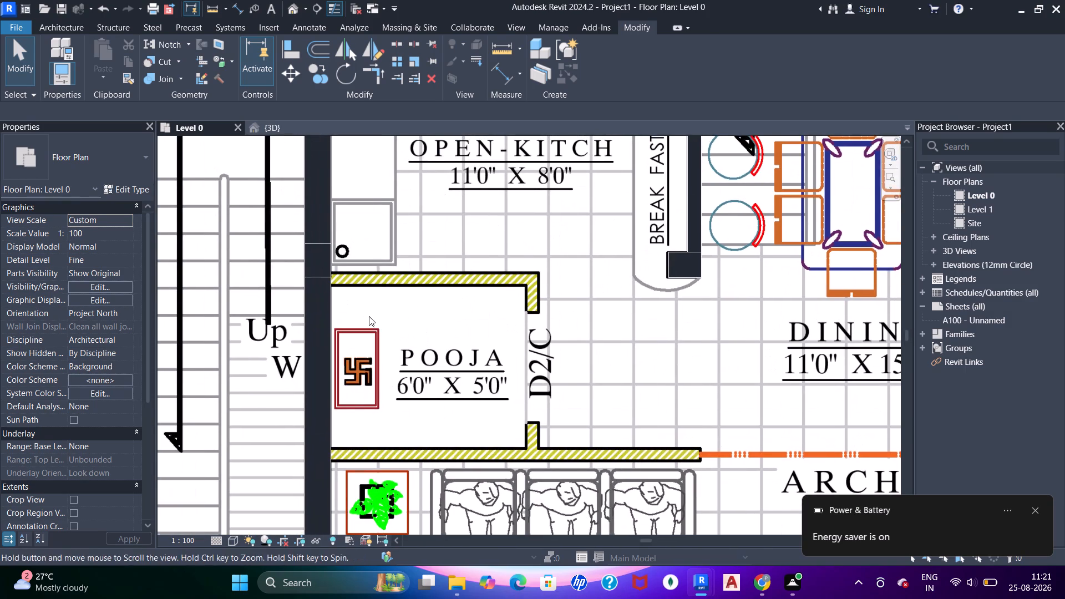
pyautogui.press('w')
pyautogui.press('a')
pyautogui.scroll(3, 310, 255)
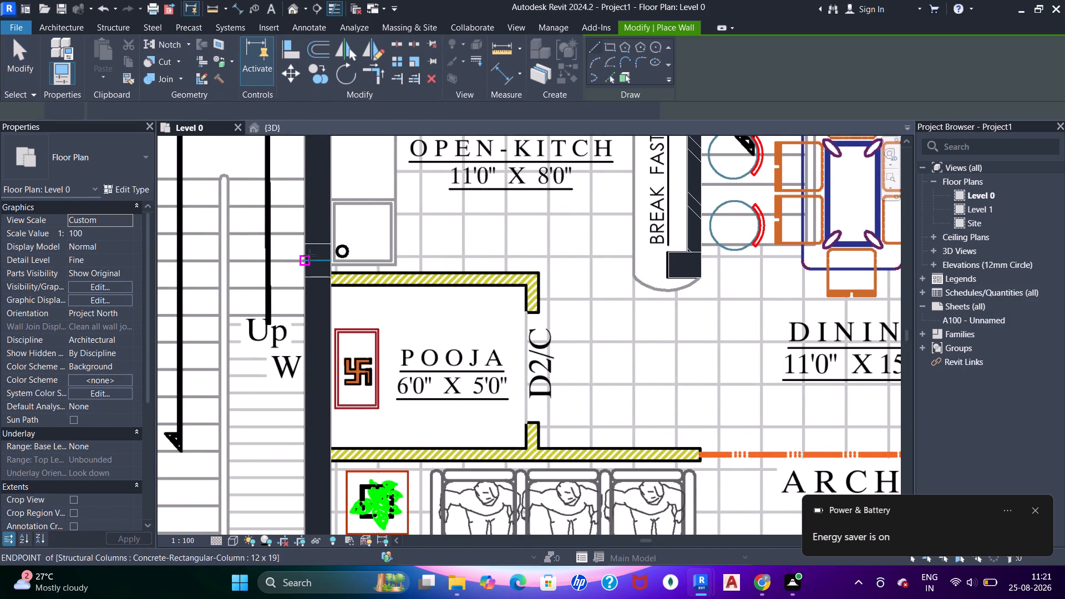
pyautogui.scroll(15, 310, 255)
pyautogui.moveTo(523, 392); pyautogui.dragTo(316, 208, button='middle')
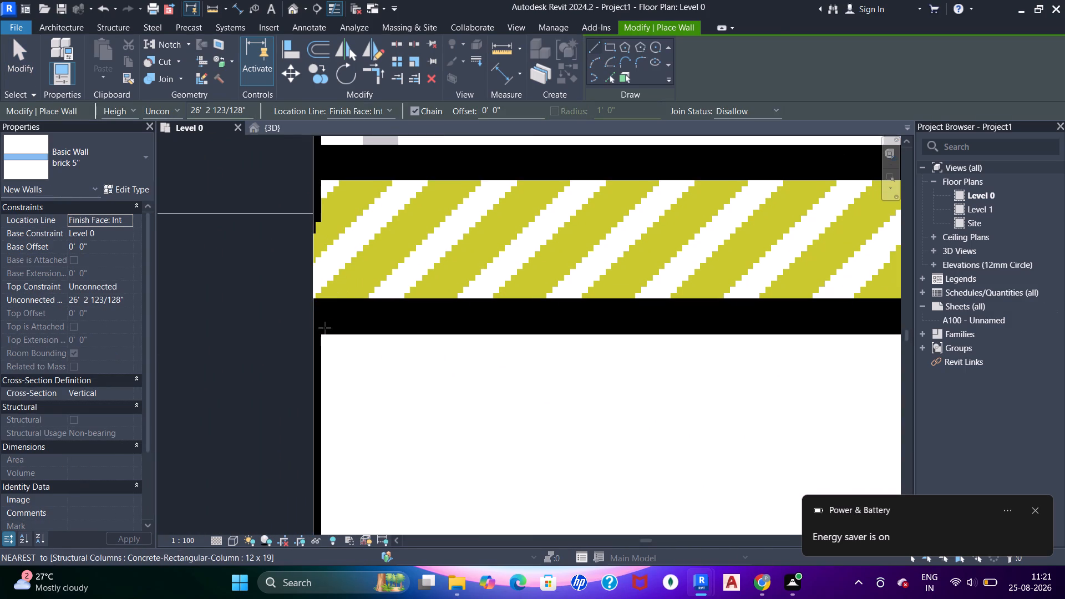
pyautogui.click(324, 328)
pyautogui.scroll(-4, 433, 327)
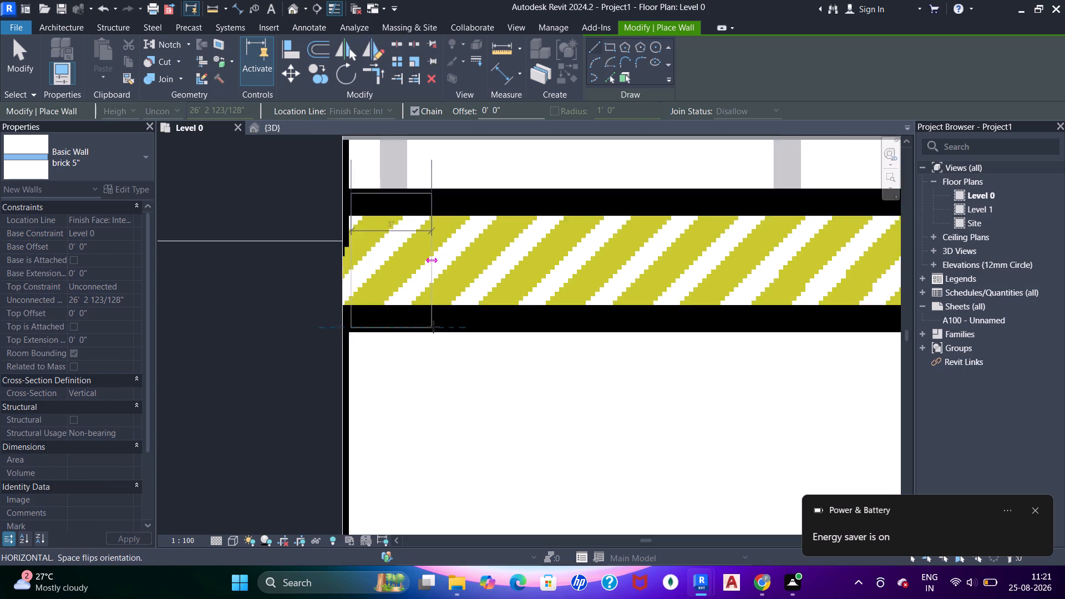
pyautogui.scroll(-2, 433, 327)
pyautogui.moveTo(634, 344); pyautogui.dragTo(307, 323, button='middle')
pyautogui.moveTo(597, 329); pyautogui.dragTo(154, 294, button='middle')
pyautogui.moveTo(352, 260); pyautogui.dragTo(338, 260, button='middle')
pyautogui.moveTo(597, 250); pyautogui.dragTo(537, 251, button='middle')
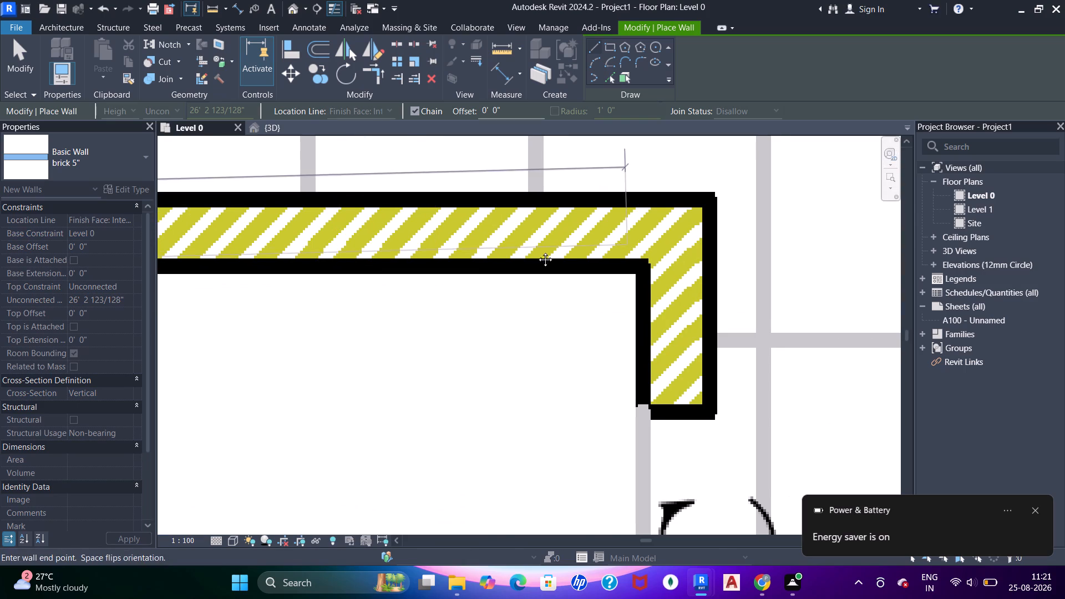
pyautogui.moveTo(537, 251); pyautogui.dragTo(437, 252, button='middle')
pyautogui.scroll(6, 480, 271)
pyautogui.click(479, 272)
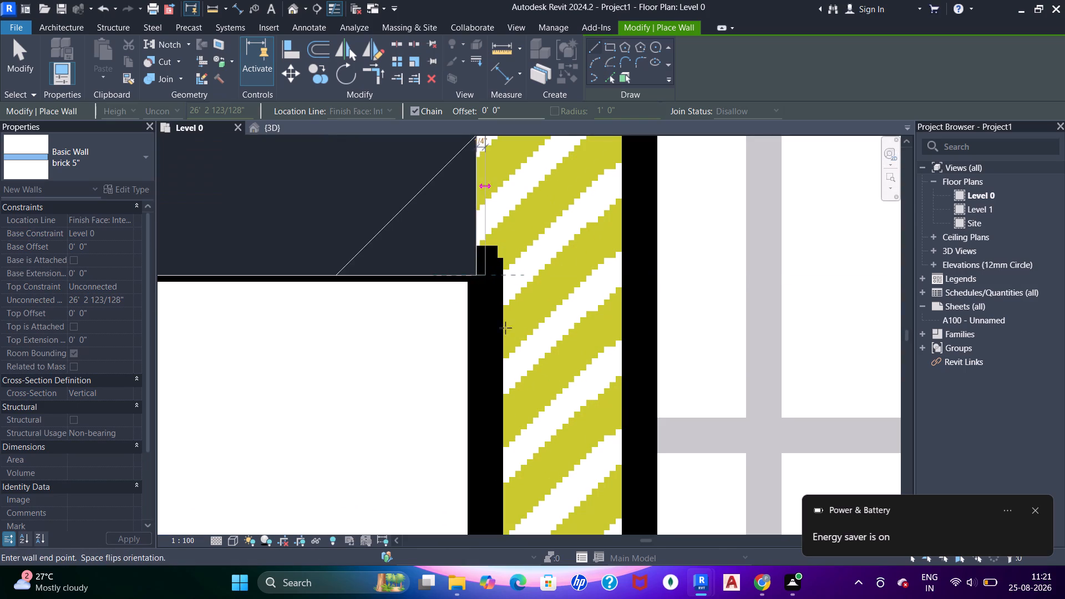
# Continue the brick 5" wall about 9 1/2" down from the pooja corner to the D2/C opening and end the wall chain.
pyautogui.scroll(-5, 504, 339)
pyautogui.moveTo(500, 375); pyautogui.dragTo(493, 267, button='middle')
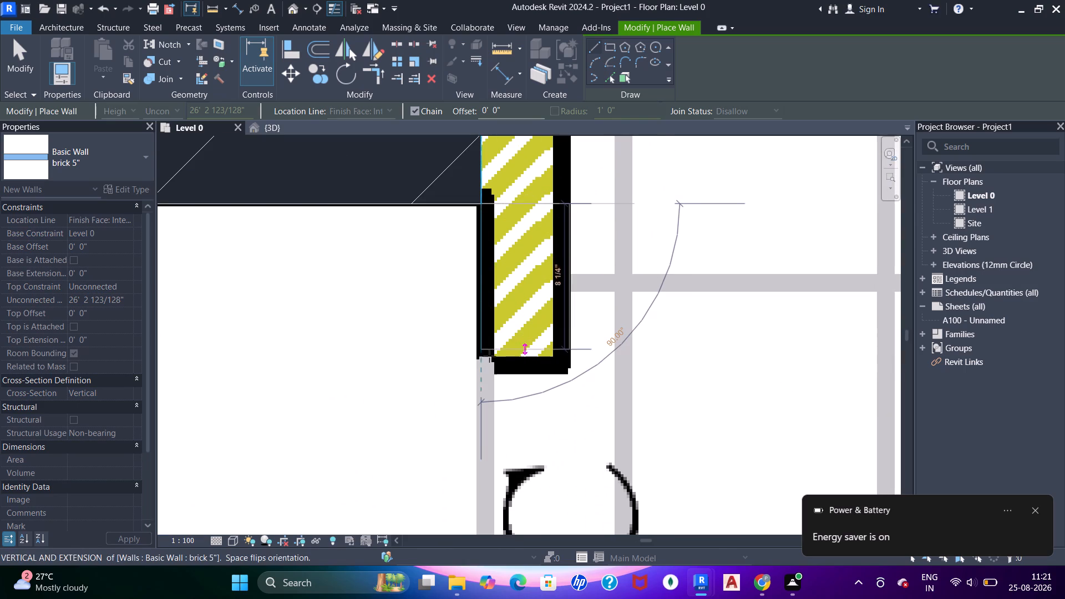
pyautogui.scroll(7, 489, 358)
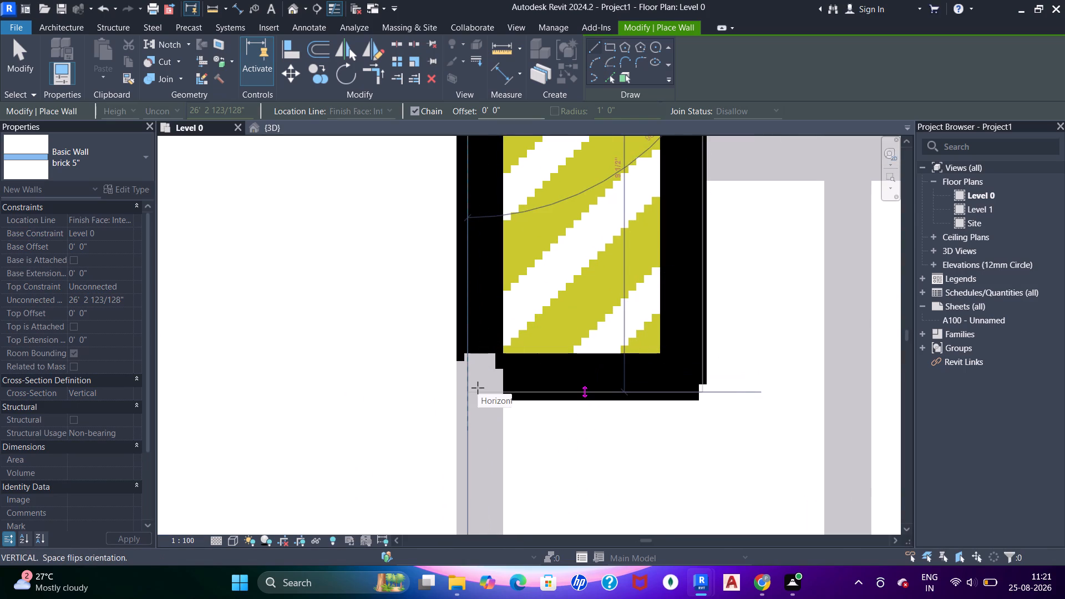
pyautogui.click(478, 388)
pyautogui.scroll(-6, 485, 377)
pyautogui.press('Escape')
pyautogui.press('Escape')
pyautogui.press('Escape')
pyautogui.press('Escape')
pyautogui.press('Escape')
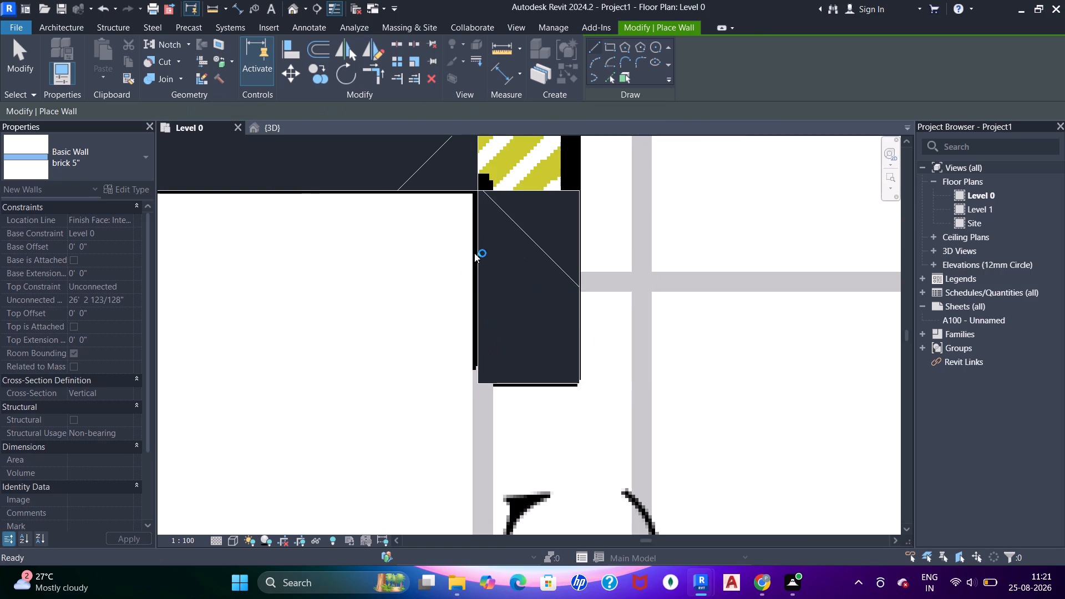
pyautogui.press('Escape')
pyautogui.press('Escape')
pyautogui.press('Escape')
pyautogui.press('Escape')
pyautogui.press('Escape')
pyautogui.press('Escape')
pyautogui.press('Escape')
pyautogui.press('Escape')
# Nudge the short pooja wall above D2/C three increments toward the pooja room to match the plan line.
pyautogui.click(479, 243)
pyautogui.scroll(6, 480, 246)
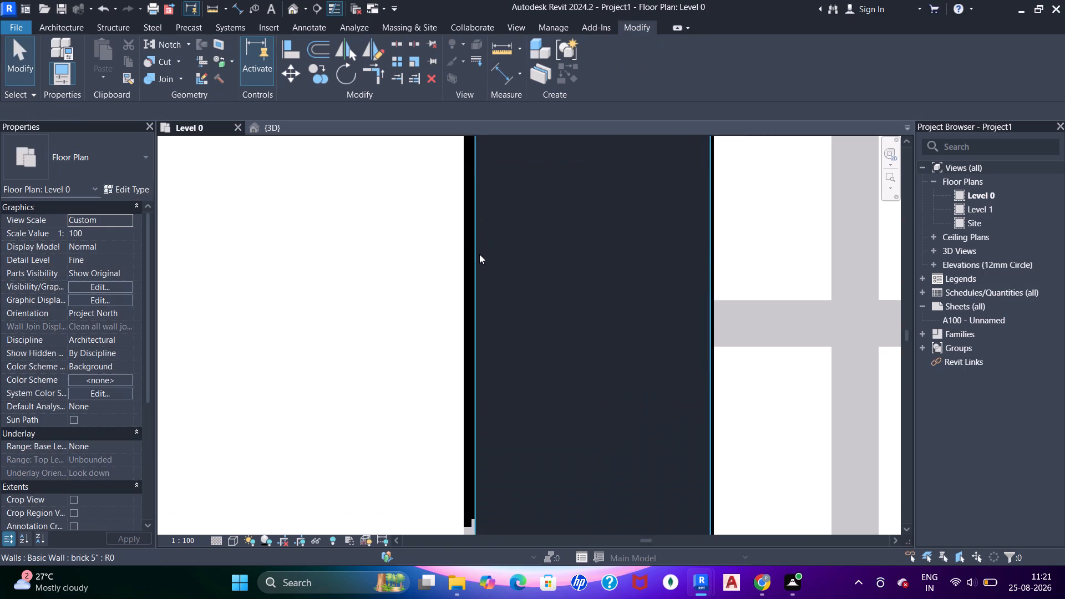
pyautogui.scroll(5, 479, 257)
pyautogui.click(479, 257)
pyautogui.press('Left')
pyautogui.press('Left')
pyautogui.press('Left')
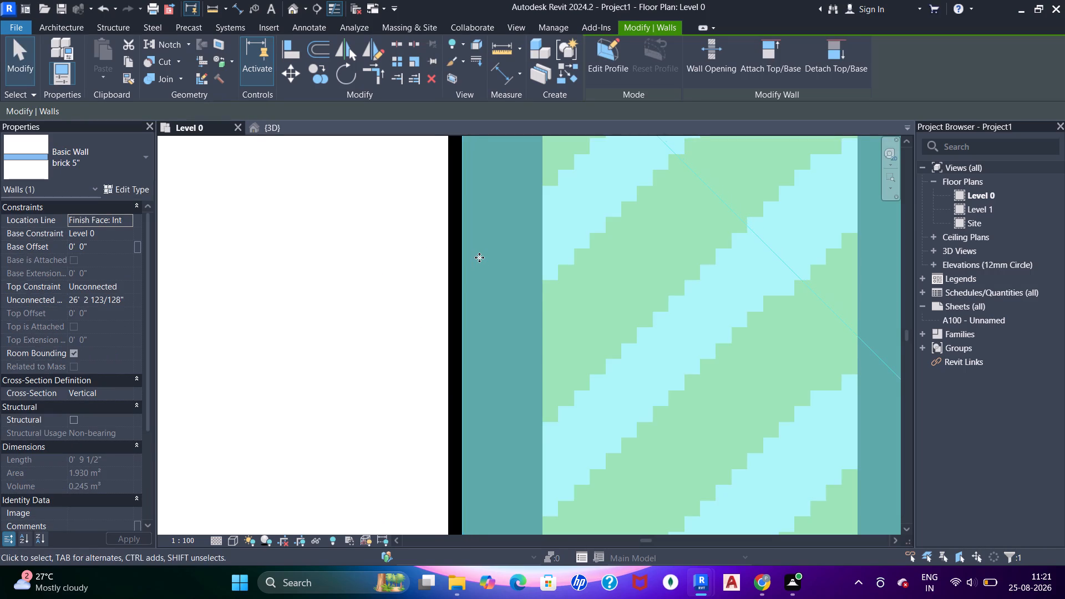
pyautogui.scroll(-11, 479, 257)
pyautogui.moveTo(518, 232); pyautogui.dragTo(505, 287, button='middle')
pyautogui.press('Escape')
pyautogui.press('Escape')
pyautogui.moveTo(516, 247); pyautogui.dragTo(519, 299, button='middle')
# Align the upper end of the short wall above D2/C with the kitchen-side face of the pooja/kitchen wall.
pyautogui.press('a')
pyautogui.press('a')
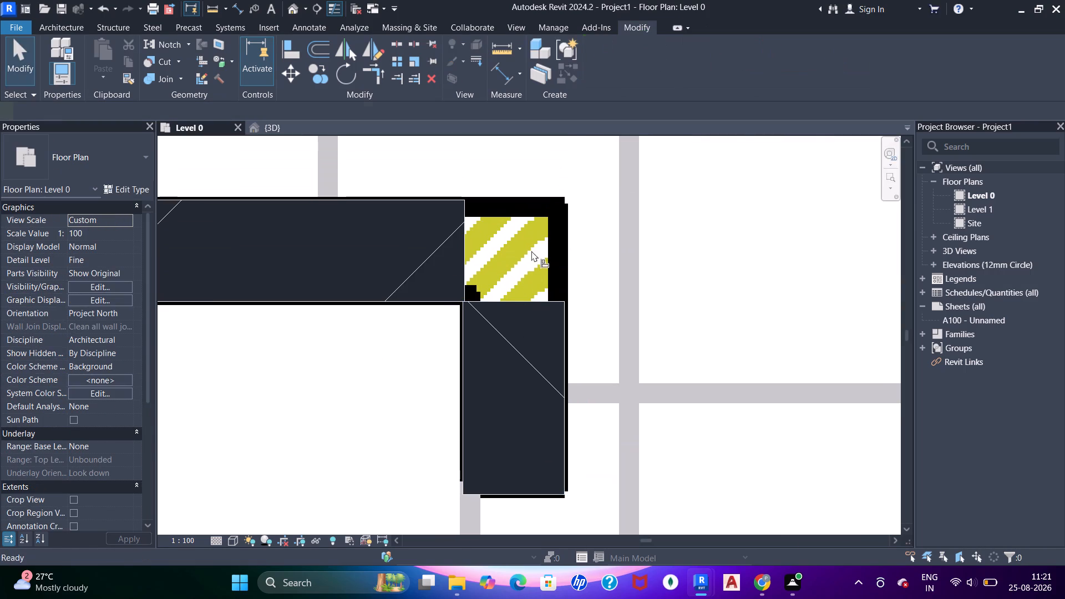
pyautogui.press('a')
pyautogui.scroll(6, 531, 212)
pyautogui.click(339, 184)
pyautogui.click(481, 419)
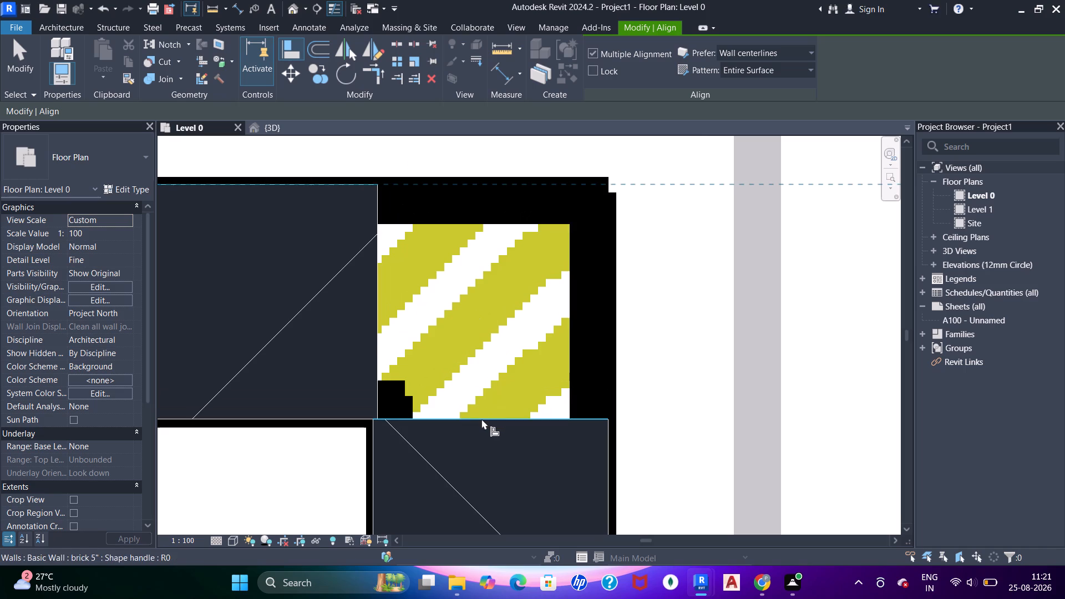
pyautogui.press('Escape')
pyautogui.press('Escape')
pyautogui.press('Escape')
pyautogui.press('Escape')
# Pull back the corner end of the pooja/kitchen wall and align it with the near face of the short D2/C wall.
pyautogui.click(345, 420)
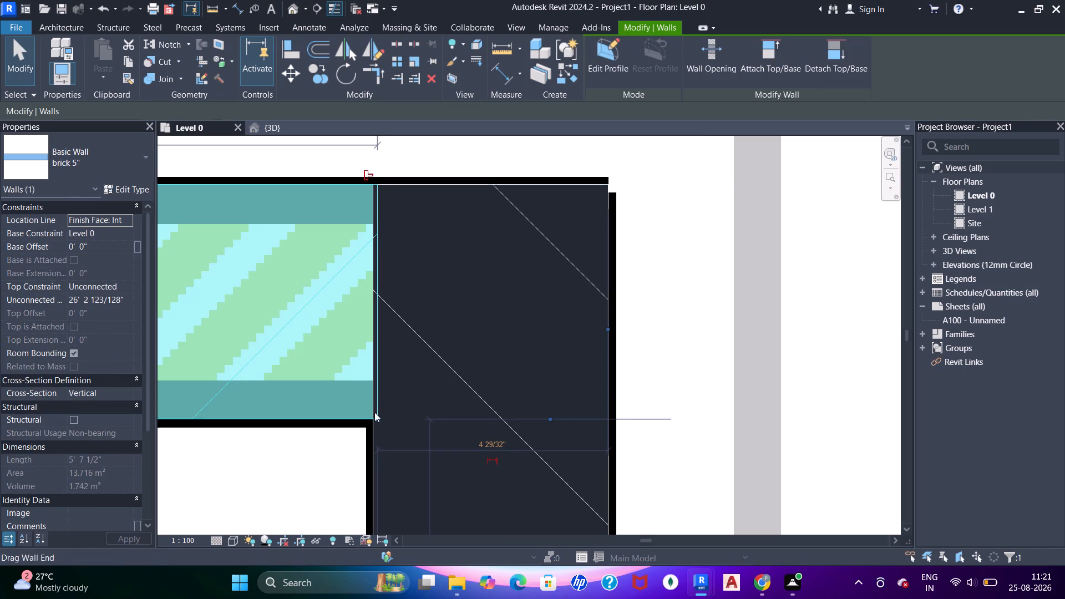
pyautogui.moveTo(373, 414); pyautogui.dragTo(362, 415)
pyautogui.press('Escape')
pyautogui.press('Escape')
pyautogui.press('a')
pyautogui.press('a')
pyautogui.press('a')
pyautogui.click(374, 349)
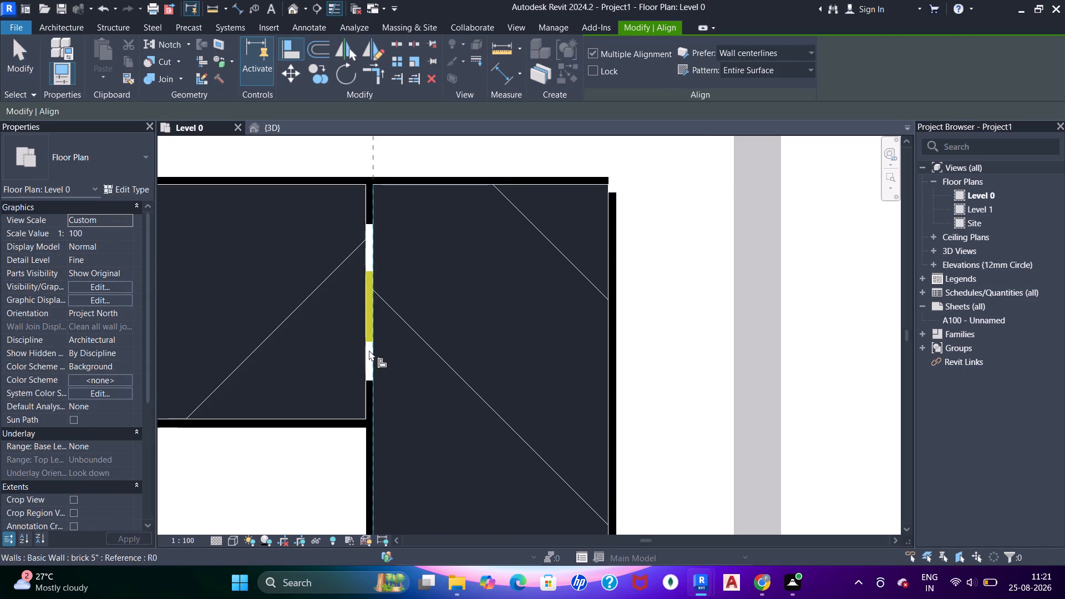
pyautogui.click(363, 350)
pyautogui.scroll(-13, 372, 296)
pyautogui.moveTo(320, 291); pyautogui.dragTo(498, 316, button='middle')
pyautogui.press('Escape')
pyautogui.press('Escape')
# Join the pooja/kitchen wall to the short wall above D2/C.
pyautogui.scroll(-4, 506, 313)
pyautogui.scroll(5, 473, 313)
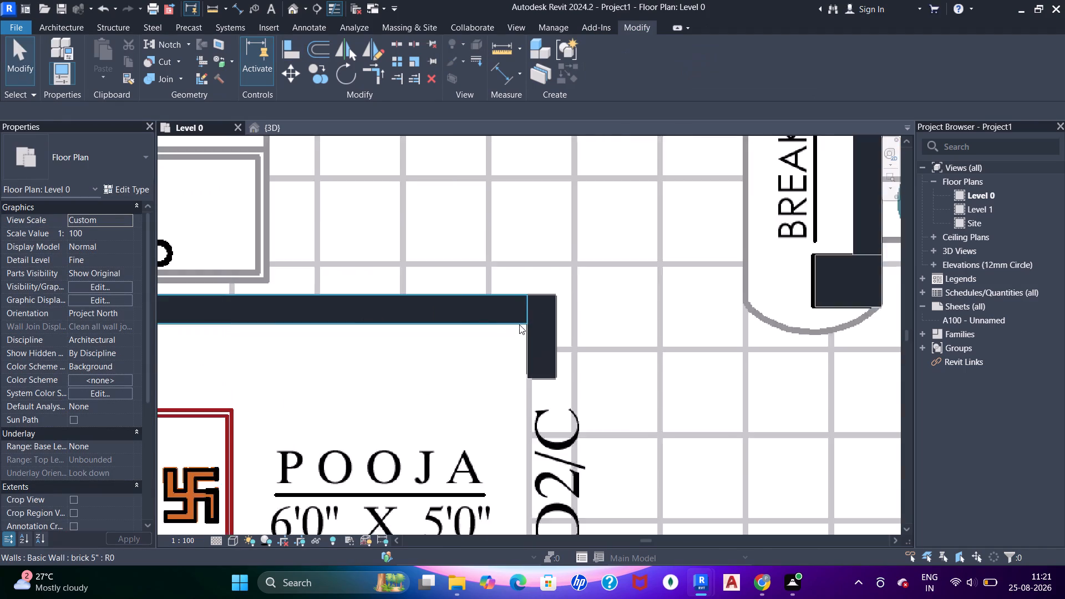
pyautogui.scroll(2, 519, 324)
pyautogui.press('j')
pyautogui.press('j')
pyautogui.press('j')
pyautogui.click(466, 302)
pyautogui.click(534, 333)
pyautogui.scroll(-7, 534, 332)
pyautogui.moveTo(540, 358); pyautogui.dragTo(516, 265, button='middle')
pyautogui.press('Escape')
pyautogui.press('Escape')
# Draw the brick 5" wall between pooja and hall, from the 9" outer wall's inner face to the start of the arch.
pyautogui.scroll(-5, 516, 261)
pyautogui.moveTo(554, 353); pyautogui.dragTo(584, 222, button='middle')
pyautogui.scroll(6, 561, 272)
pyautogui.moveTo(453, 279); pyautogui.dragTo(476, 341, button='middle')
pyautogui.press('w')
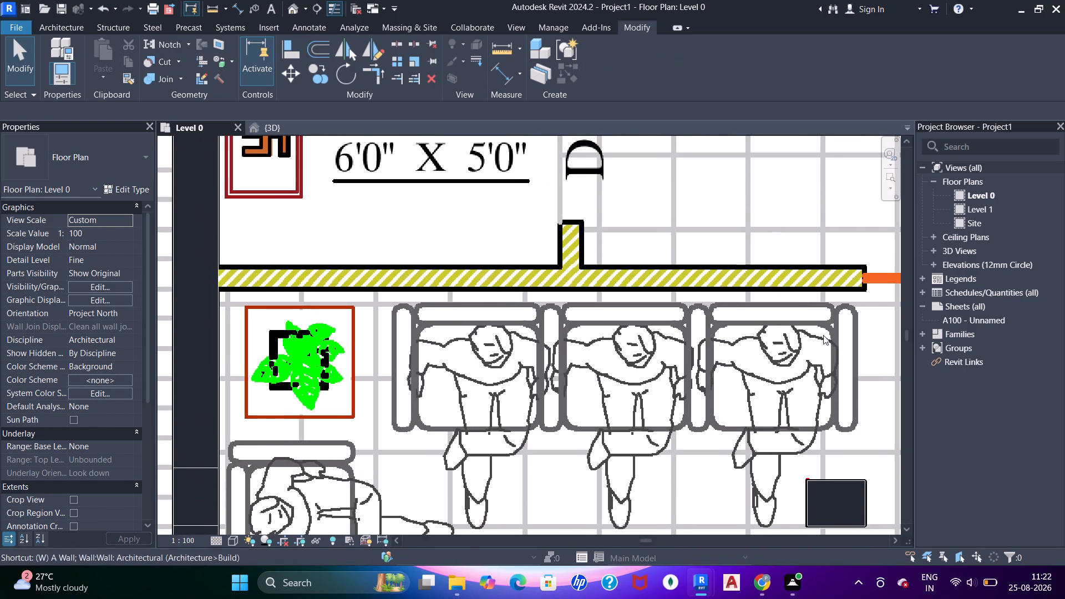
pyautogui.press('a')
pyautogui.scroll(10, 220, 296)
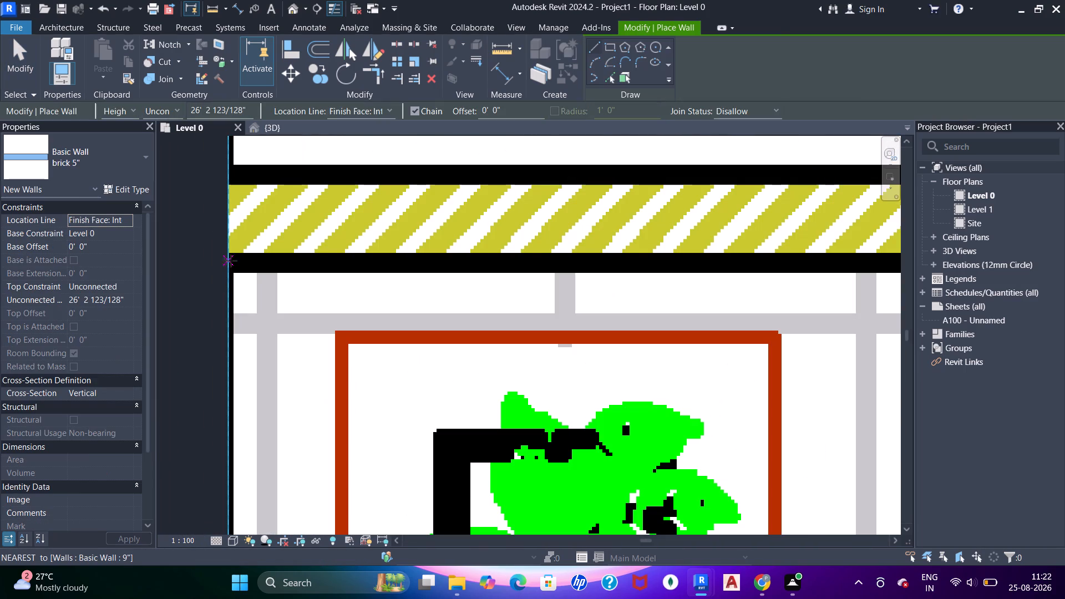
pyautogui.scroll(6, 235, 270)
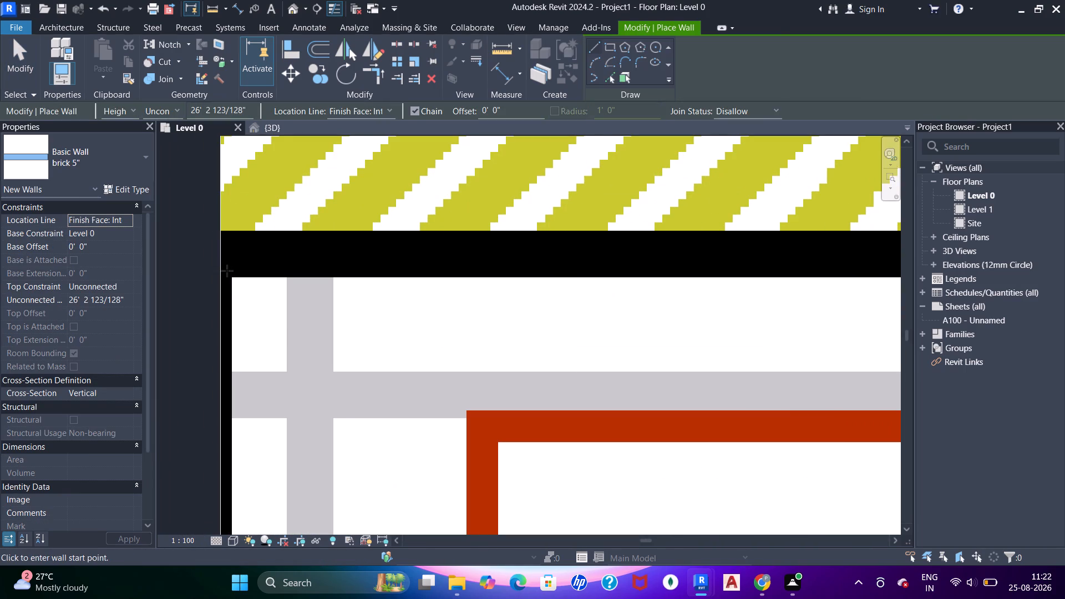
pyautogui.click(226, 270)
pyautogui.scroll(-6, 501, 259)
pyautogui.moveTo(609, 256); pyautogui.dragTo(452, 267, button='middle')
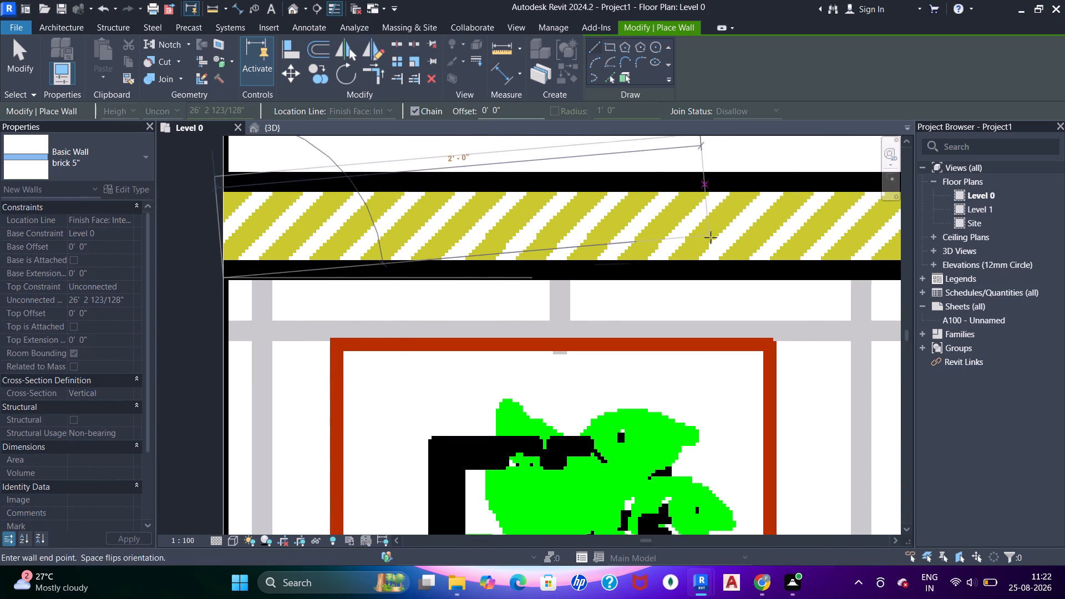
pyautogui.moveTo(711, 238); pyautogui.dragTo(350, 243, button='middle')
pyautogui.moveTo(741, 246); pyautogui.dragTo(466, 246, button='middle')
pyautogui.scroll(1, 701, 283)
pyautogui.moveTo(700, 283); pyautogui.dragTo(265, 285, button='middle')
pyautogui.moveTo(637, 310); pyautogui.dragTo(381, 306, button='middle')
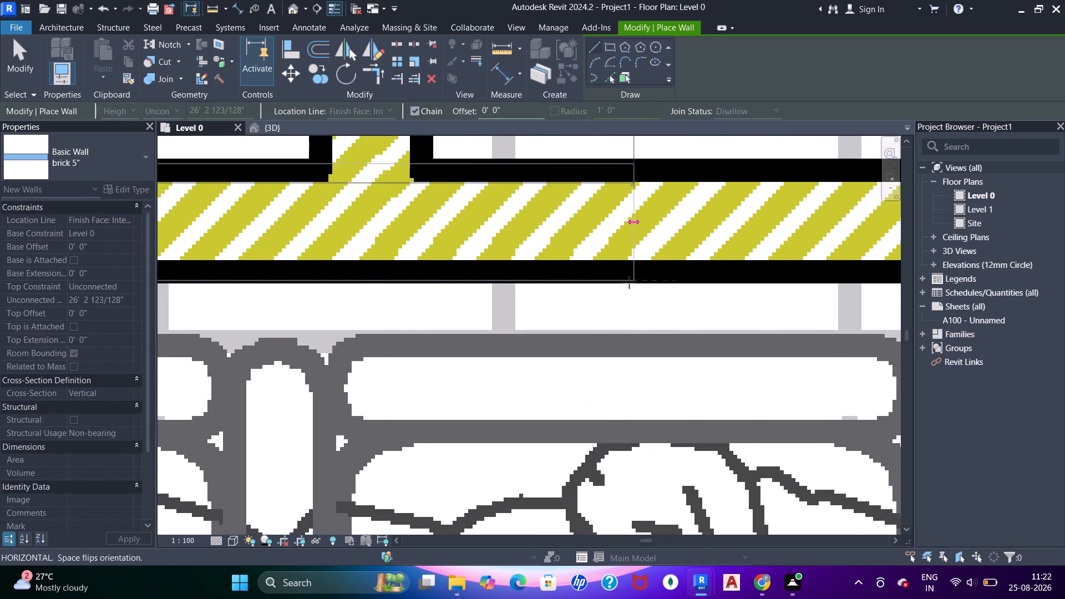
pyautogui.moveTo(597, 282); pyautogui.dragTo(332, 285, button='middle')
pyautogui.moveTo(588, 276); pyautogui.dragTo(328, 277, button='middle')
pyautogui.moveTo(652, 276); pyautogui.dragTo(227, 276, button='middle')
pyautogui.scroll(1, 601, 297)
pyautogui.moveTo(593, 298); pyautogui.dragTo(356, 303, button='middle')
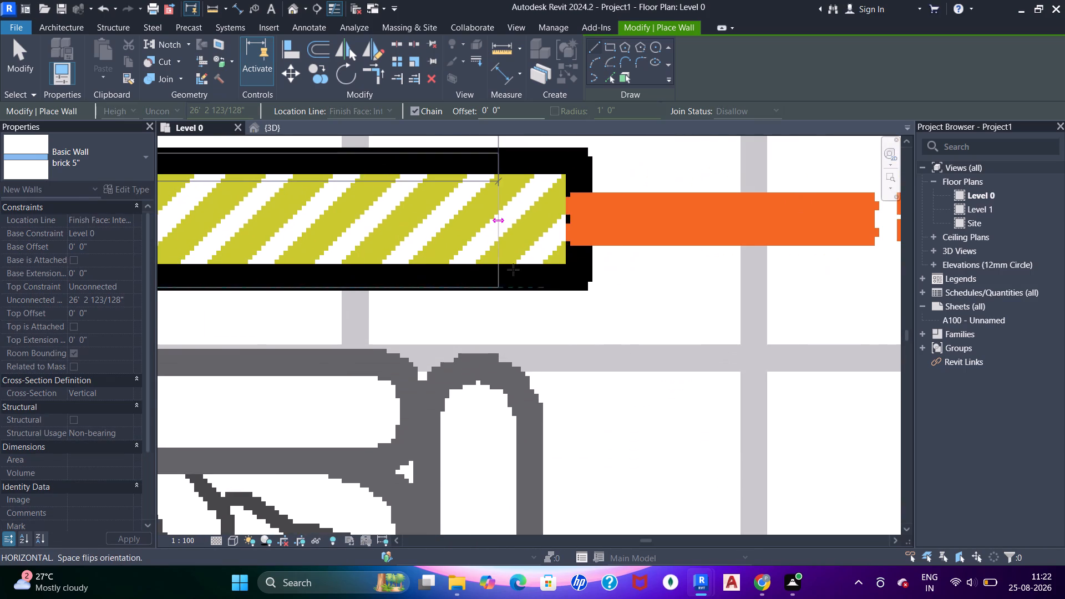
pyautogui.scroll(-6, 645, 258)
pyautogui.moveTo(647, 272); pyautogui.dragTo(273, 302, button='middle')
pyautogui.scroll(-6, 569, 312)
pyautogui.moveTo(620, 312); pyautogui.dragTo(256, 318, button='middle')
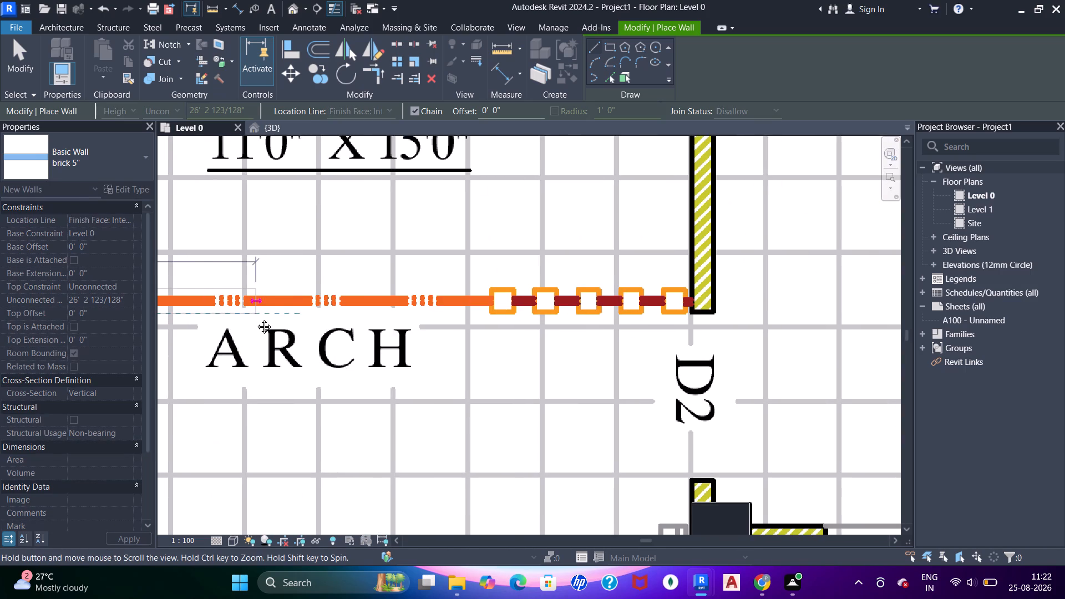
pyautogui.moveTo(256, 318); pyautogui.dragTo(538, 327, button='middle')
pyautogui.scroll(15, 319, 333)
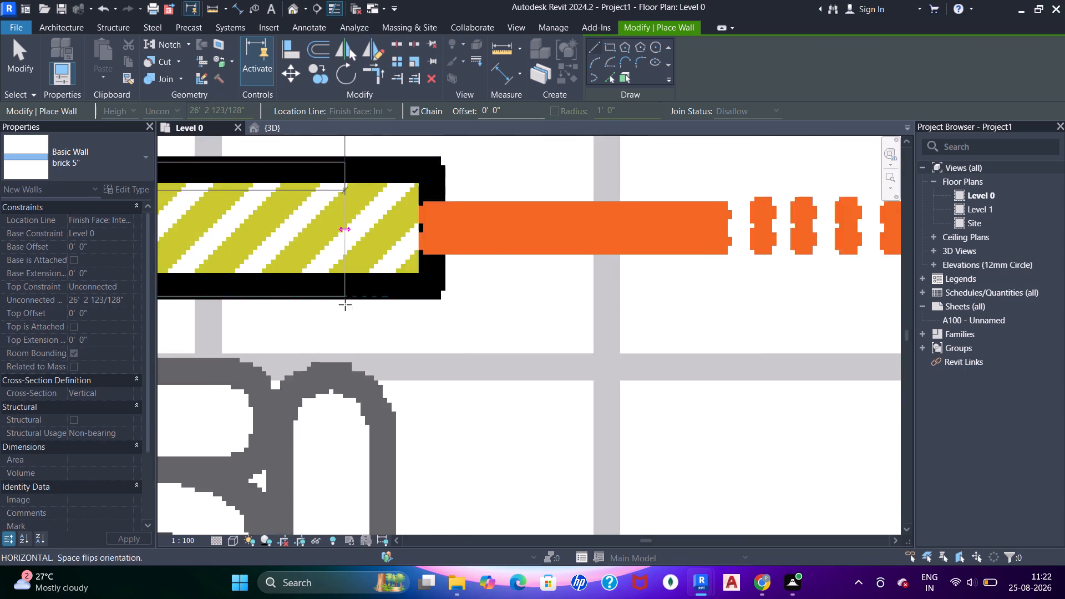
pyautogui.scroll(2, 345, 304)
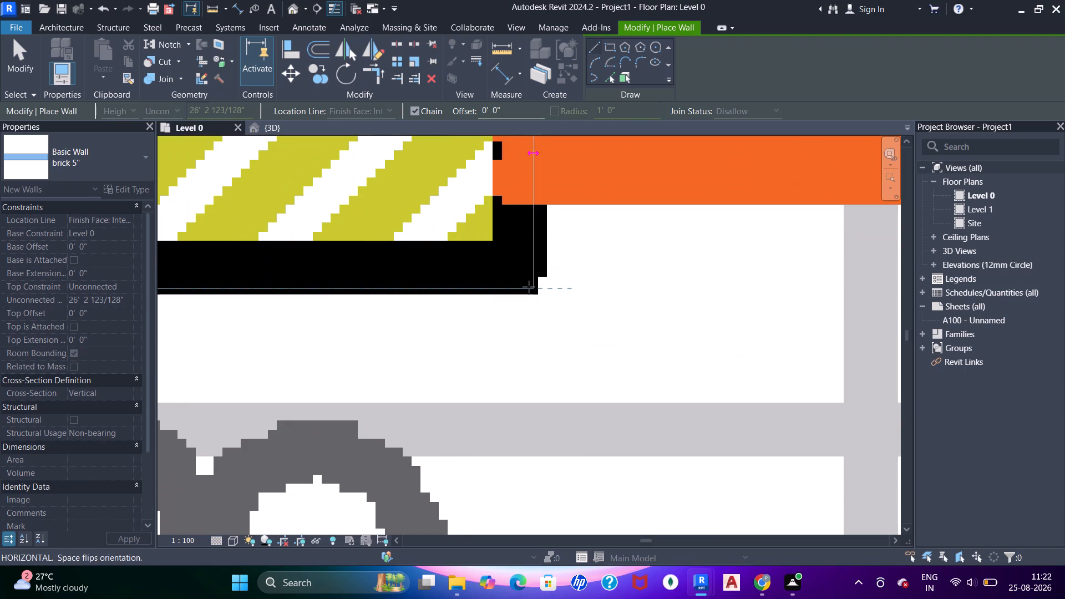
pyautogui.click(529, 287)
# Draw a brick 5" wall stub about 9 1/4" long from the pooja/hall wall up to the D2/C opening.
pyautogui.scroll(-20, 525, 290)
pyautogui.moveTo(398, 326); pyautogui.dragTo(588, 341, button='middle')
pyautogui.moveTo(498, 311); pyautogui.dragTo(542, 328, button='middle')
pyautogui.scroll(3, 528, 313)
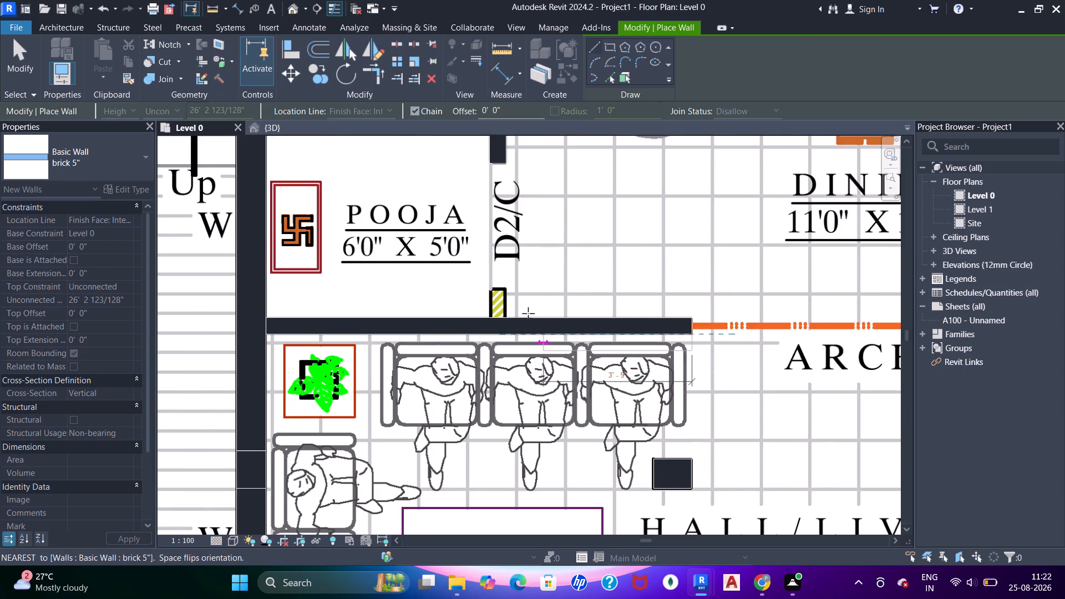
pyautogui.scroll(9, 528, 313)
pyautogui.scroll(12, 409, 321)
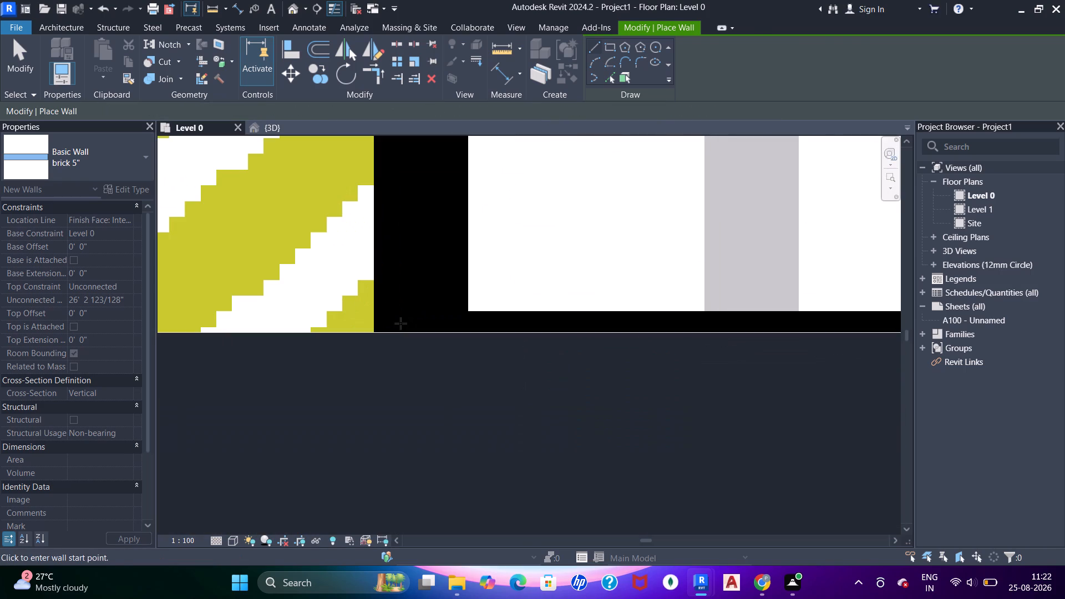
pyautogui.click(405, 328)
pyautogui.scroll(-8, 419, 260)
pyautogui.moveTo(414, 235); pyautogui.dragTo(407, 364, button='middle')
pyautogui.scroll(1, 407, 364)
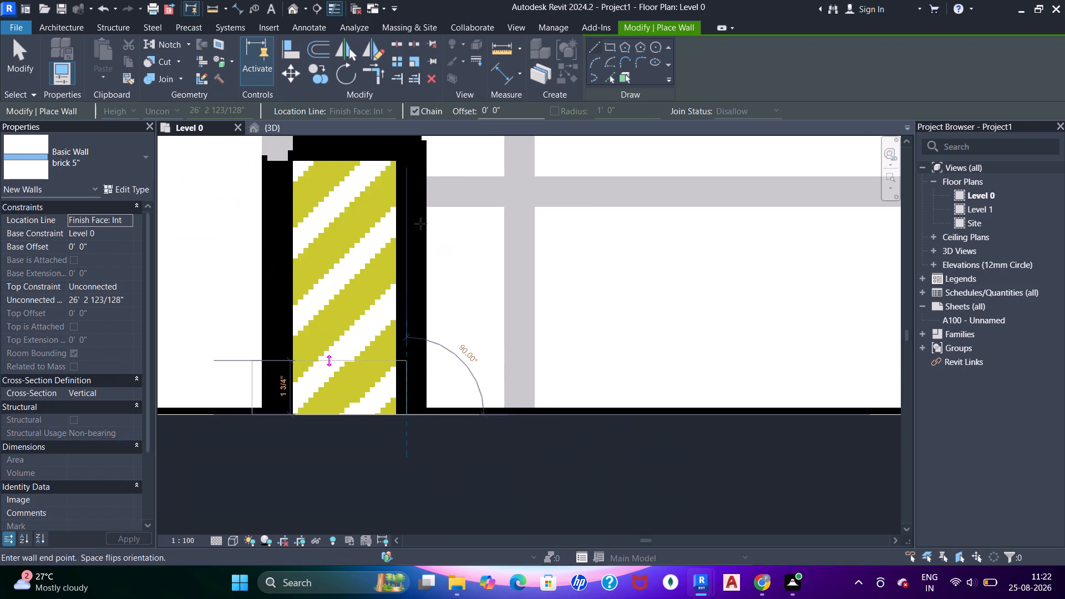
pyautogui.moveTo(410, 214); pyautogui.dragTo(405, 343, button='middle')
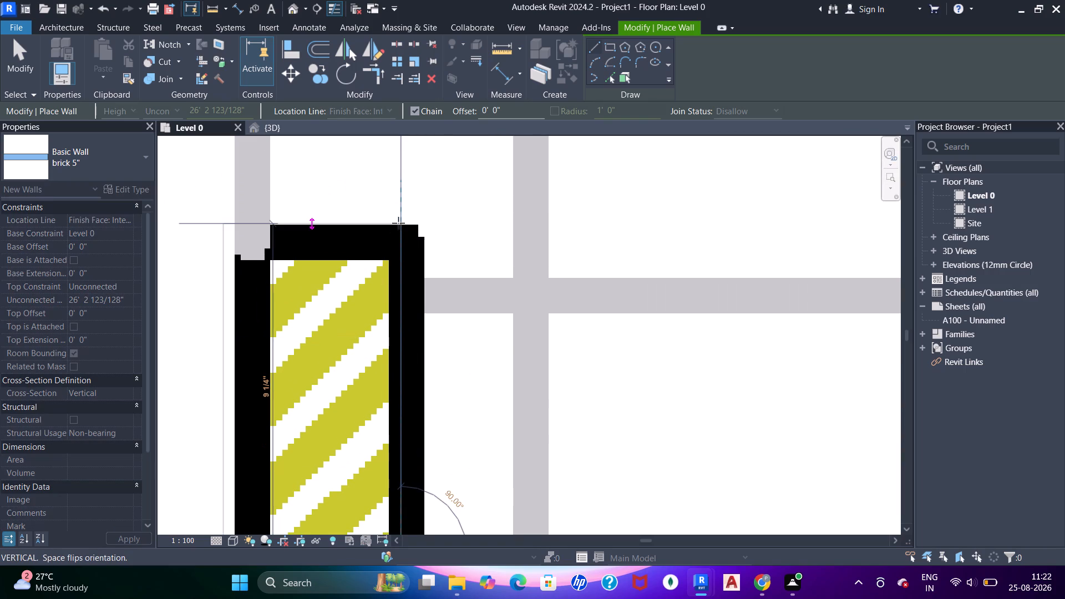
pyautogui.click(397, 227)
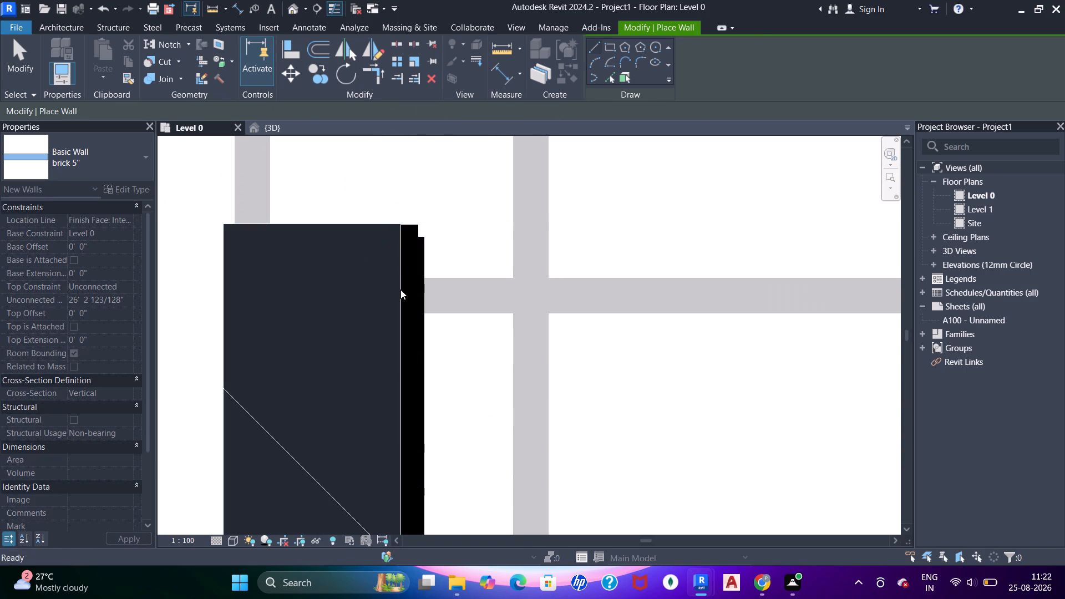
# Nudge the short wall below D2/C sideways so that it sits over its hatched outline on the plan.
pyautogui.click(400, 290)
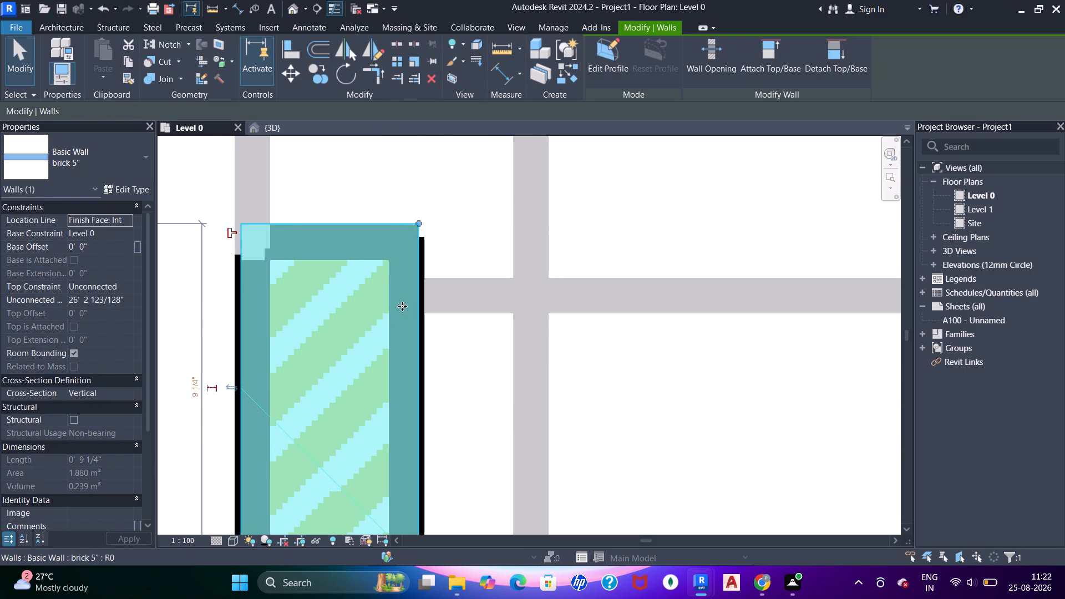
pyautogui.scroll(-7, 402, 307)
pyautogui.moveTo(408, 328); pyautogui.dragTo(402, 257, button='middle')
pyautogui.click(405, 306)
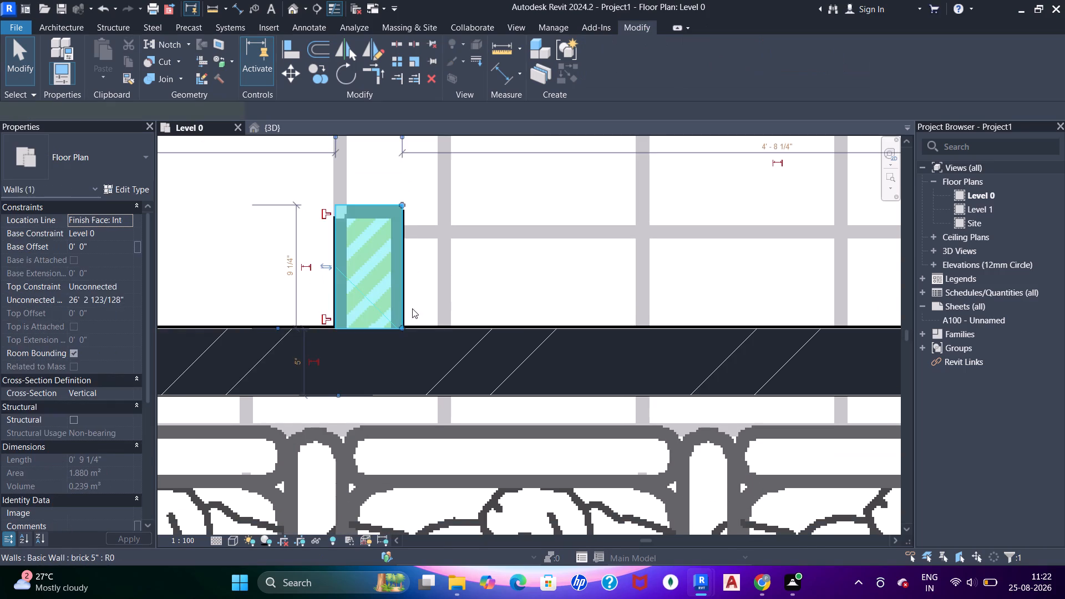
# Join the short wall below D2/C to the pooja/hall wall.
pyautogui.click(388, 301)
pyautogui.click(400, 333)
# Draw the brick 5" wall between staircase and master bedroom, about 8'-6" long, from the outer wall's inner face to the column.
pyautogui.scroll(-9, 420, 316)
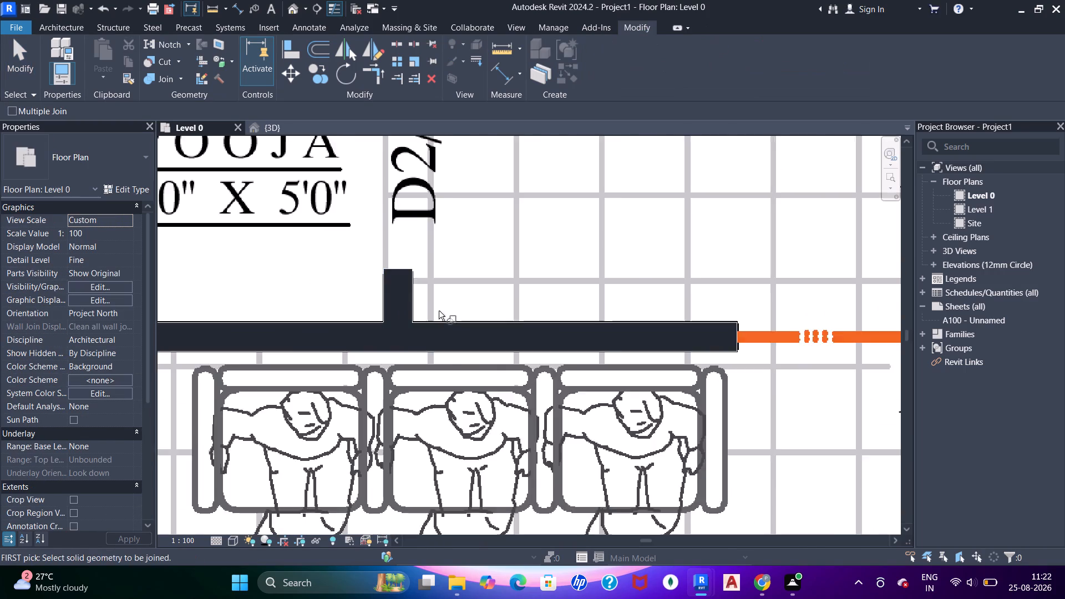
pyautogui.scroll(-2, 439, 307)
pyautogui.moveTo(465, 307); pyautogui.dragTo(385, 313, button='middle')
pyautogui.scroll(-4, 432, 308)
pyautogui.moveTo(490, 325); pyautogui.dragTo(331, 330, button='middle')
pyautogui.scroll(5, 430, 338)
pyautogui.scroll(-4, 559, 277)
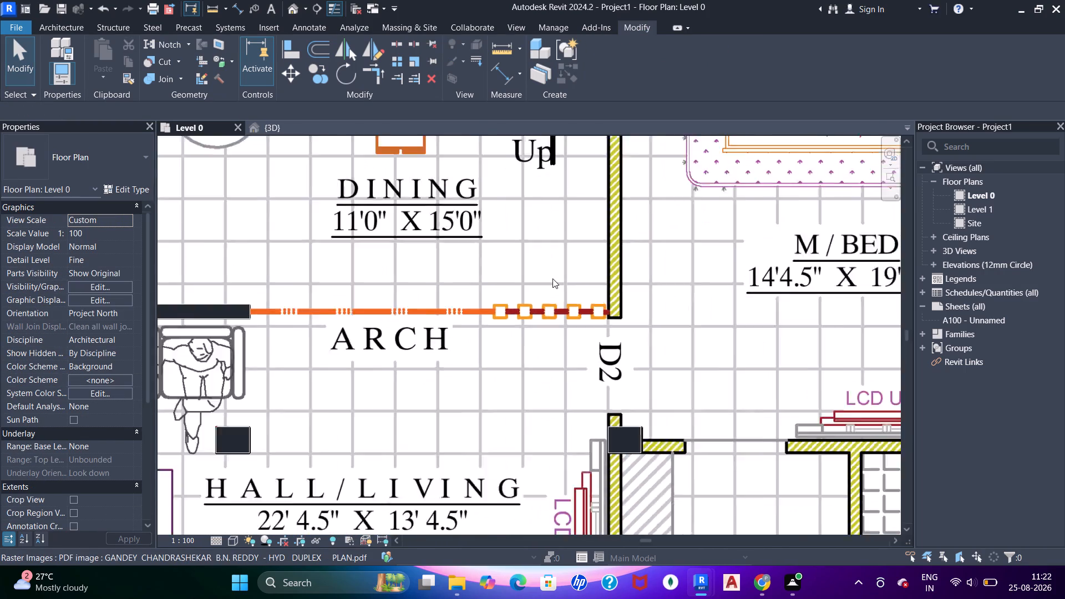
pyautogui.scroll(-1, 552, 278)
pyautogui.scroll(1, 566, 241)
pyautogui.moveTo(566, 241); pyautogui.dragTo(508, 399, button='middle')
pyautogui.moveTo(524, 252); pyautogui.dragTo(511, 408, button='middle')
pyautogui.scroll(5, 514, 348)
pyautogui.moveTo(510, 353); pyautogui.dragTo(523, 214, button='middle')
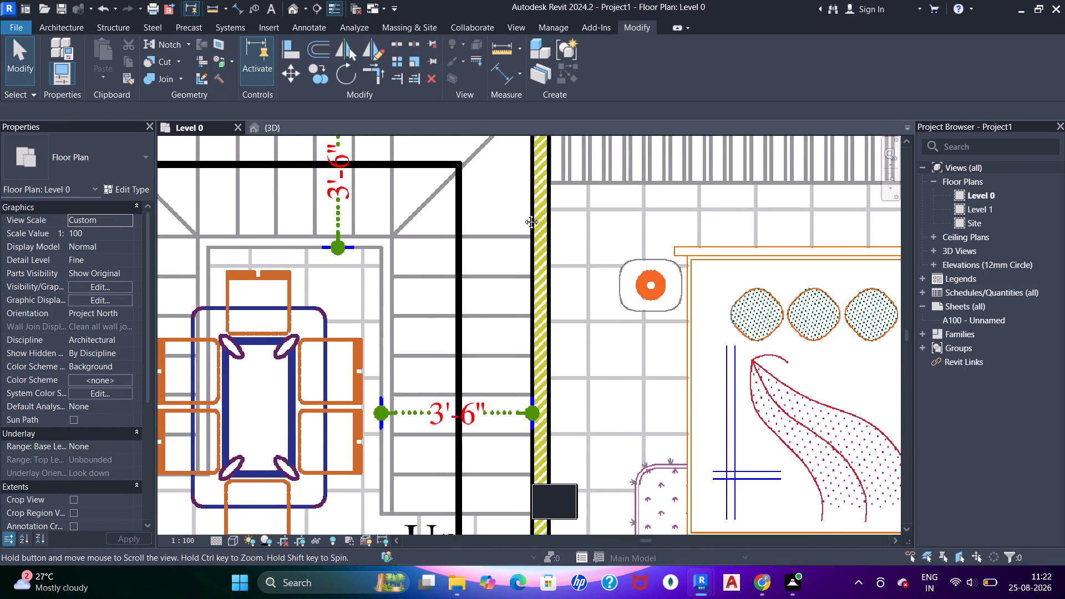
pyautogui.moveTo(523, 214); pyautogui.dragTo(528, 286, button='middle')
pyautogui.scroll(20, 530, 162)
pyautogui.scroll(1, 530, 162)
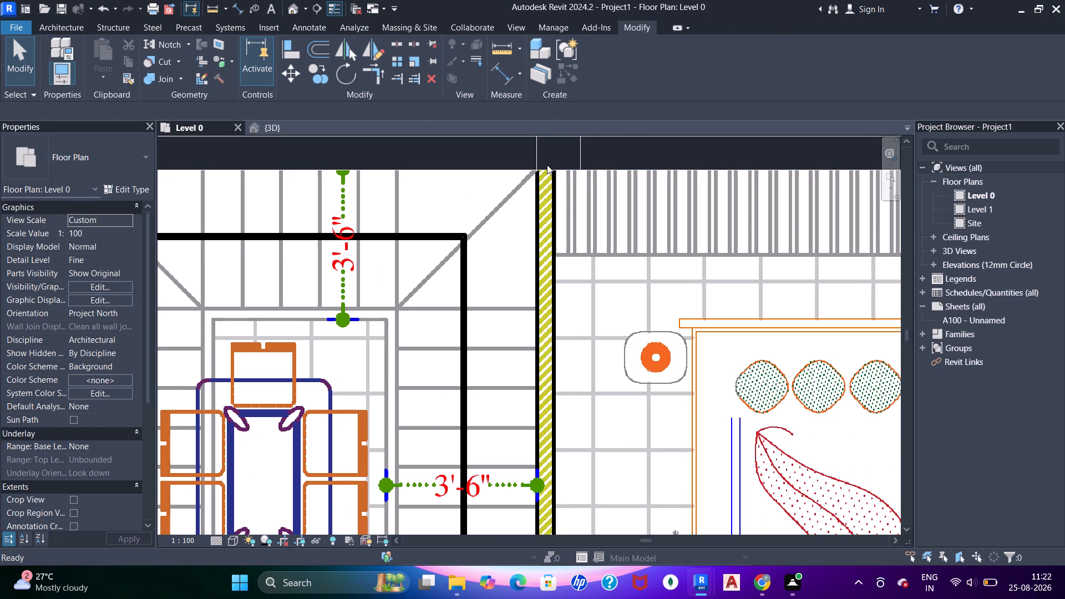
pyautogui.scroll(3, 547, 165)
pyautogui.moveTo(567, 181); pyautogui.dragTo(434, 387, button='middle')
pyautogui.scroll(1, 541, 244)
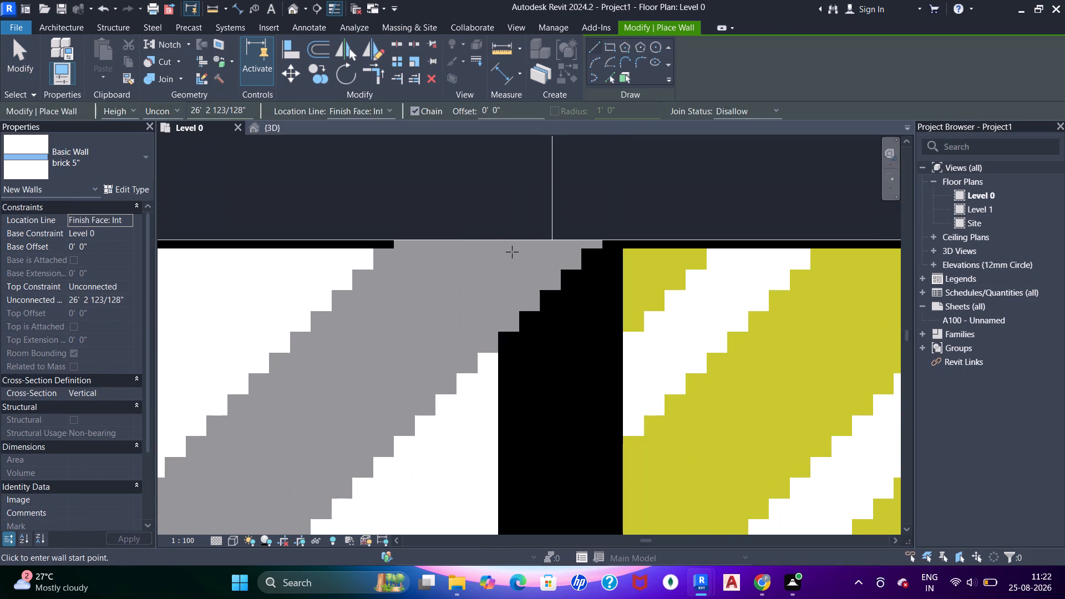
pyautogui.click(512, 252)
pyautogui.scroll(-8, 507, 417)
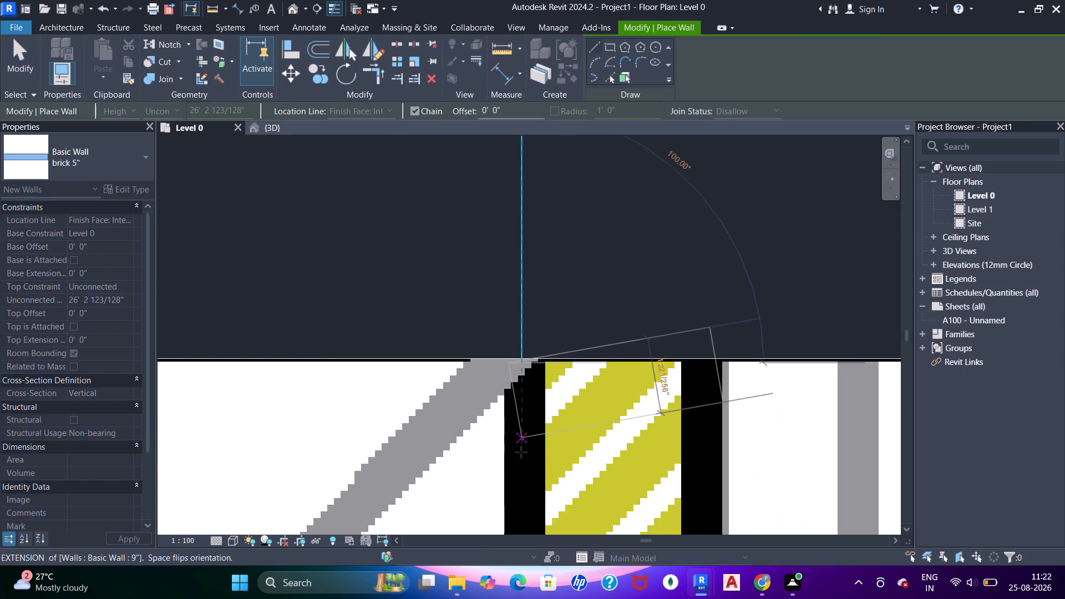
pyautogui.moveTo(521, 452); pyautogui.dragTo(511, 232, button='middle')
pyautogui.moveTo(480, 449); pyautogui.dragTo(483, 208, button='middle')
pyautogui.moveTo(541, 449); pyautogui.dragTo(548, 205, button='middle')
pyautogui.scroll(-4, 545, 295)
pyautogui.moveTo(551, 364); pyautogui.dragTo(552, 112, button='middle')
pyautogui.moveTo(538, 349); pyautogui.dragTo(545, 127, button='middle')
pyautogui.moveTo(540, 375); pyautogui.dragTo(546, 156, button='middle')
pyautogui.moveTo(561, 393); pyautogui.dragTo(549, 214, button='middle')
pyautogui.scroll(1, 556, 358)
pyautogui.moveTo(556, 409); pyautogui.dragTo(529, 129, button='middle')
pyautogui.moveTo(532, 338); pyautogui.dragTo(525, 130, button='middle')
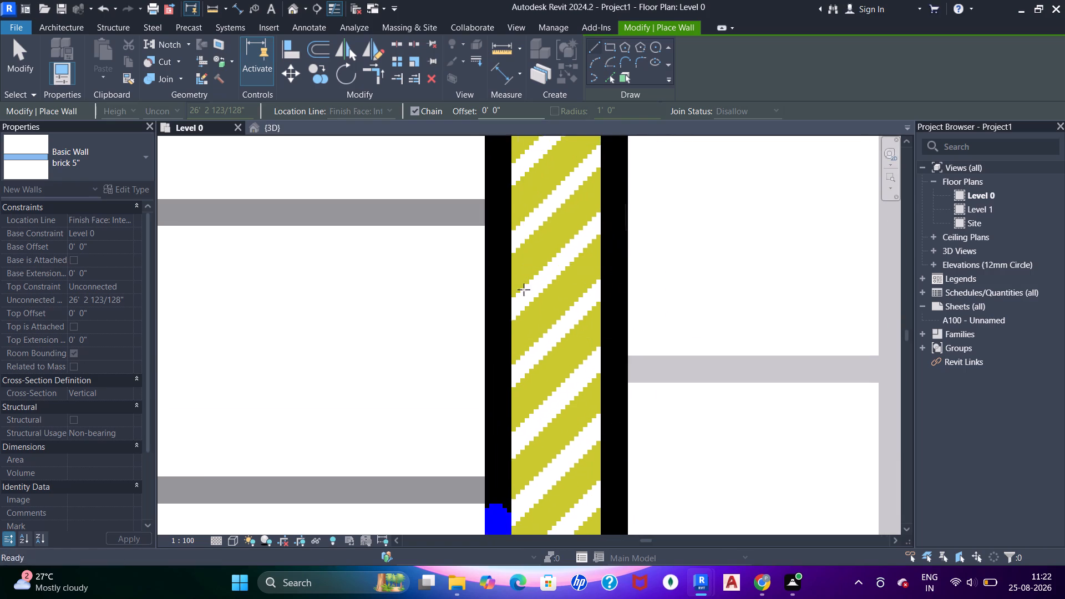
pyautogui.moveTo(514, 314); pyautogui.dragTo(514, 139, button='middle')
pyautogui.moveTo(496, 293); pyautogui.dragTo(528, 27, button='middle')
pyautogui.moveTo(547, 273); pyautogui.dragTo(557, 113, button='middle')
pyautogui.moveTo(591, 346); pyautogui.dragTo(575, 231, button='middle')
pyautogui.scroll(5, 568, 337)
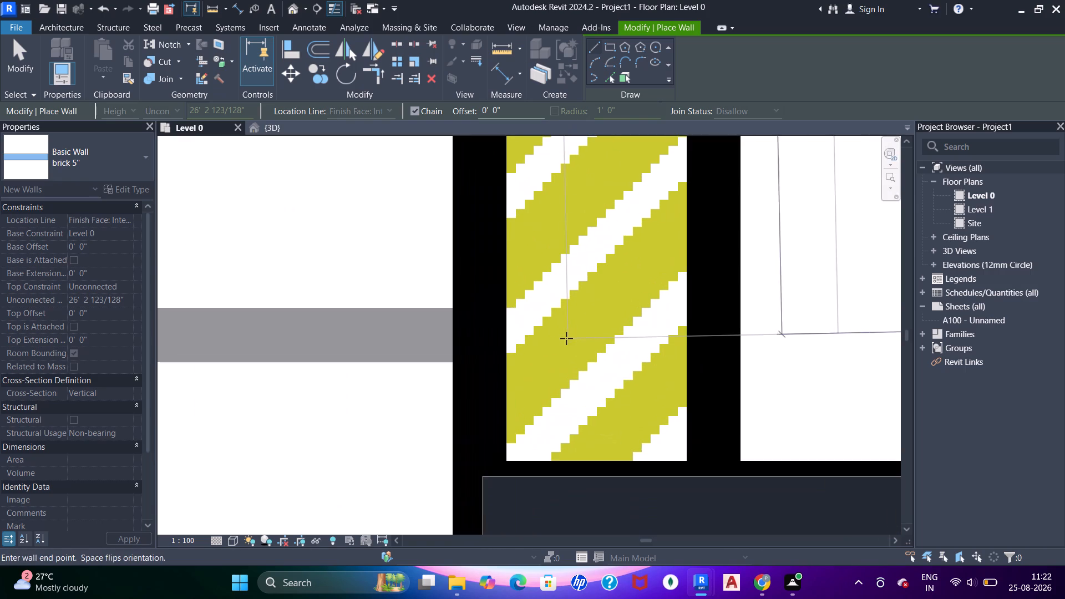
pyautogui.moveTo(561, 357); pyautogui.dragTo(549, 141, button='middle')
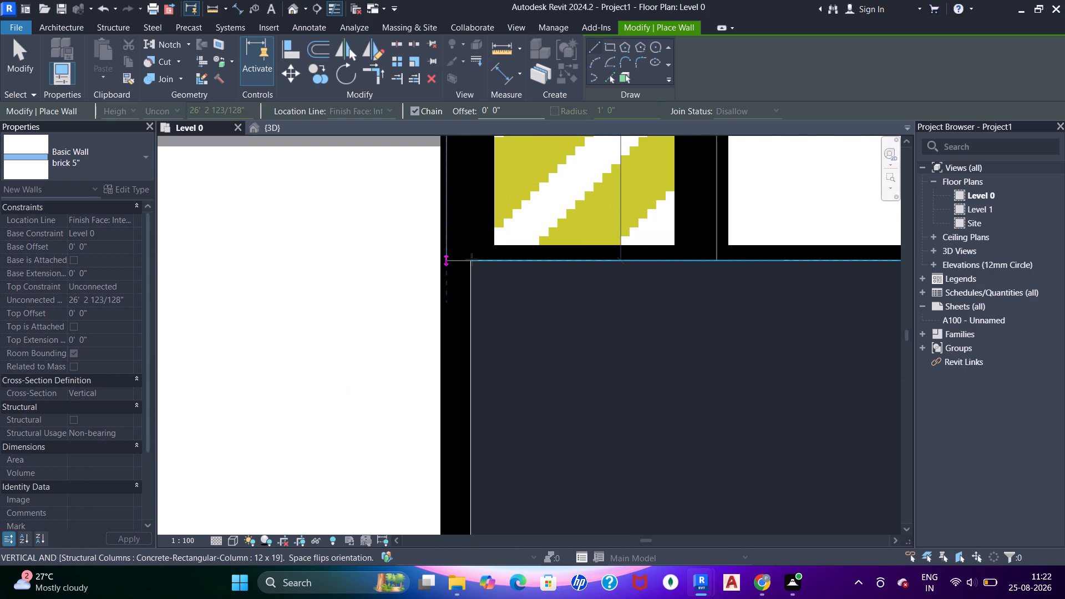
pyautogui.click(471, 260)
# Draw the brick 5" wall between dining and master bedroom, from the column below the stairs to the edge of the D2 opening.
pyautogui.scroll(-12, 481, 245)
pyautogui.moveTo(494, 281); pyautogui.dragTo(510, 86, button='middle')
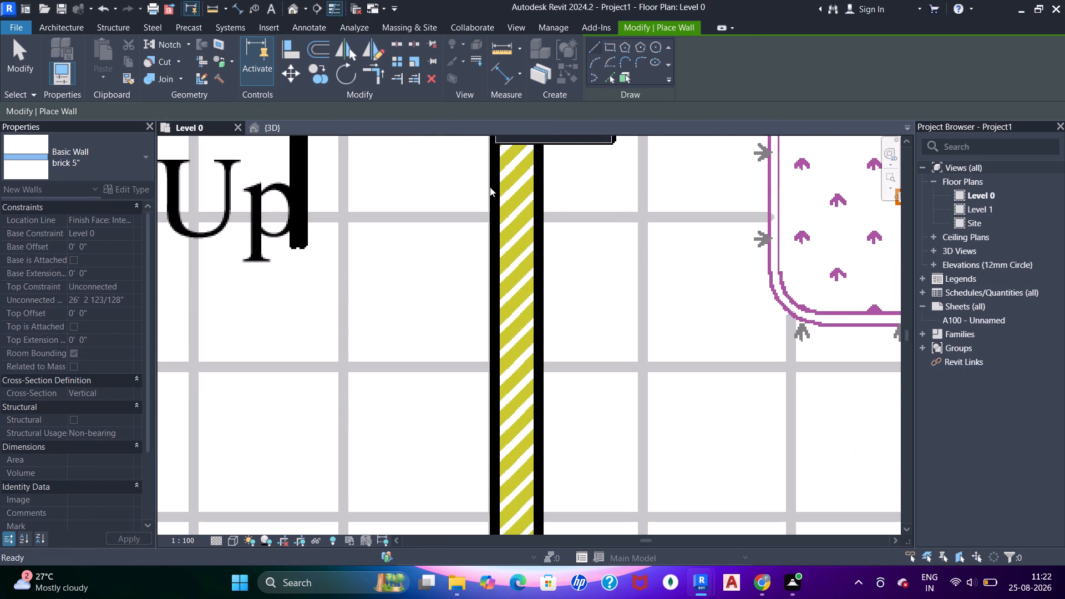
pyautogui.scroll(4, 498, 168)
pyautogui.moveTo(494, 165); pyautogui.dragTo(494, 214, button='middle')
pyautogui.scroll(3, 490, 180)
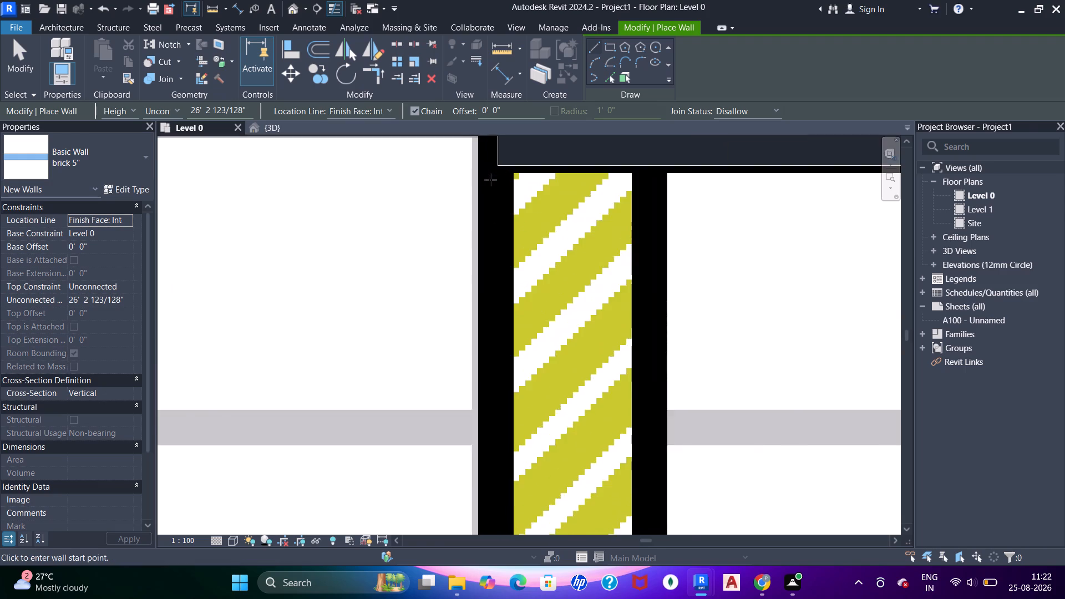
pyautogui.scroll(8, 490, 180)
pyautogui.click(470, 169)
pyautogui.scroll(-6, 495, 230)
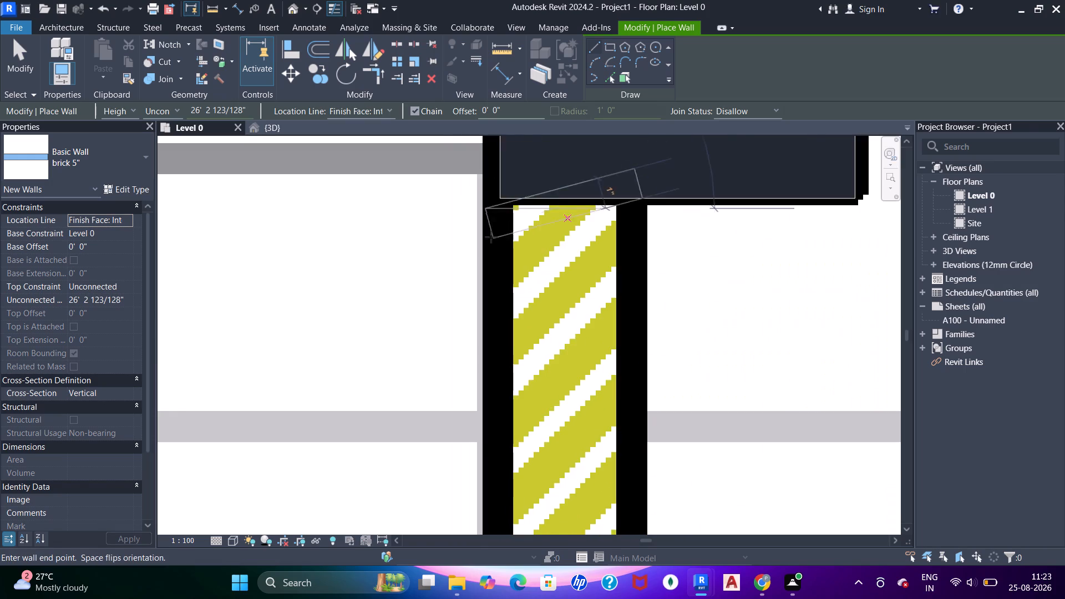
pyautogui.scroll(-7, 491, 237)
pyautogui.moveTo(496, 286); pyautogui.dragTo(471, 188, button='middle')
pyautogui.moveTo(499, 434); pyautogui.dragTo(475, 303, button='middle')
pyautogui.moveTo(464, 475); pyautogui.dragTo(440, 225, button='middle')
pyautogui.moveTo(421, 441); pyautogui.dragTo(420, 135, button='middle')
pyautogui.scroll(5, 437, 252)
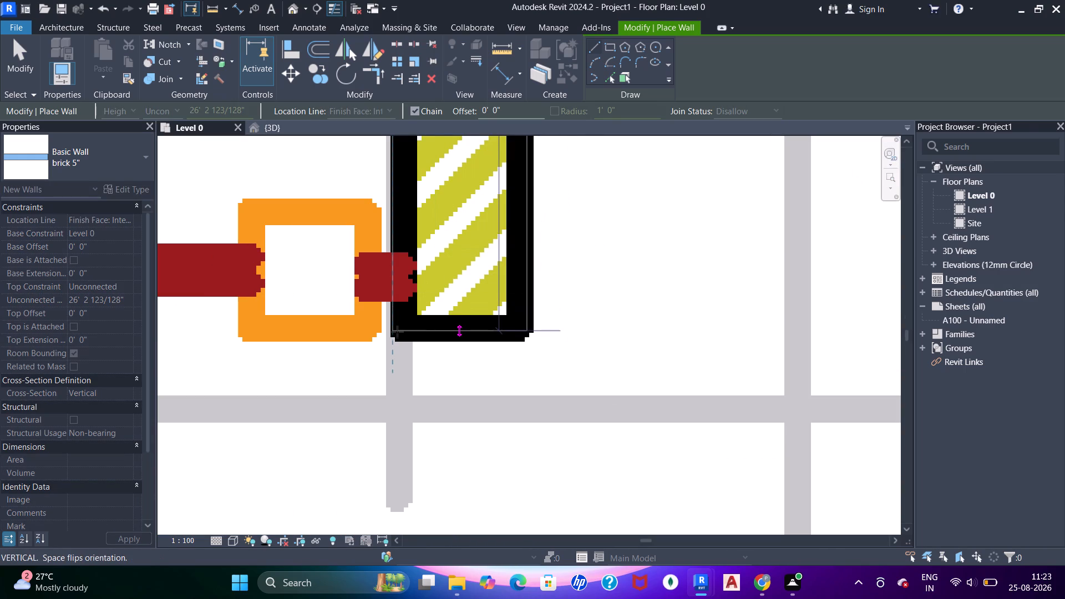
pyautogui.click(399, 333)
# Align the D2 end of the dining/master bedroom wall with the near face of the column beyond the D2 opening.
pyautogui.scroll(-18, 425, 317)
pyautogui.moveTo(423, 307); pyautogui.dragTo(429, 211, button='middle')
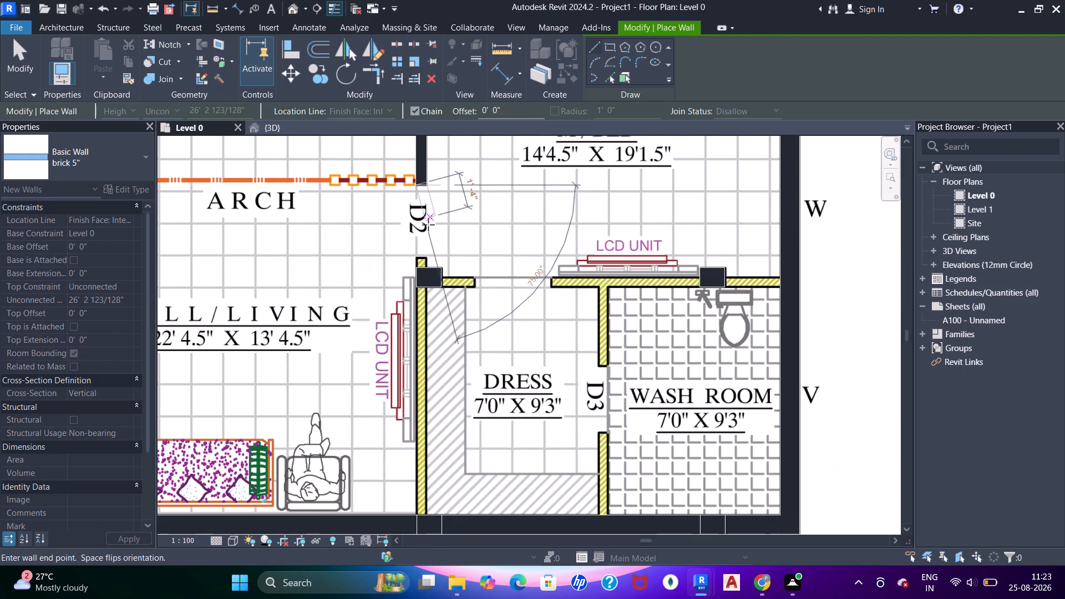
pyautogui.scroll(6, 422, 169)
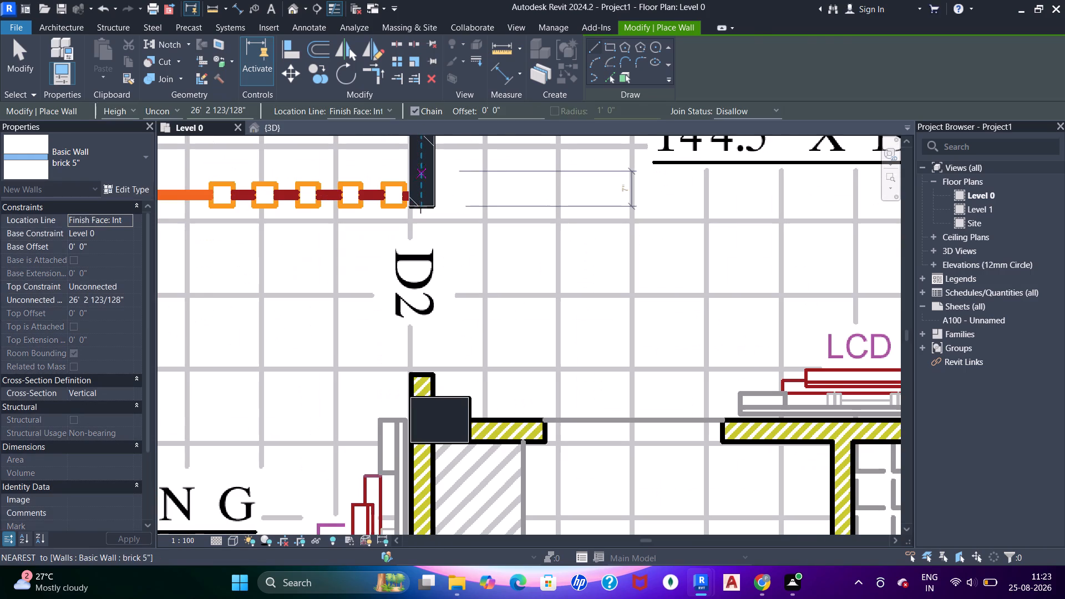
pyautogui.moveTo(420, 229); pyautogui.dragTo(420, 194, button='middle')
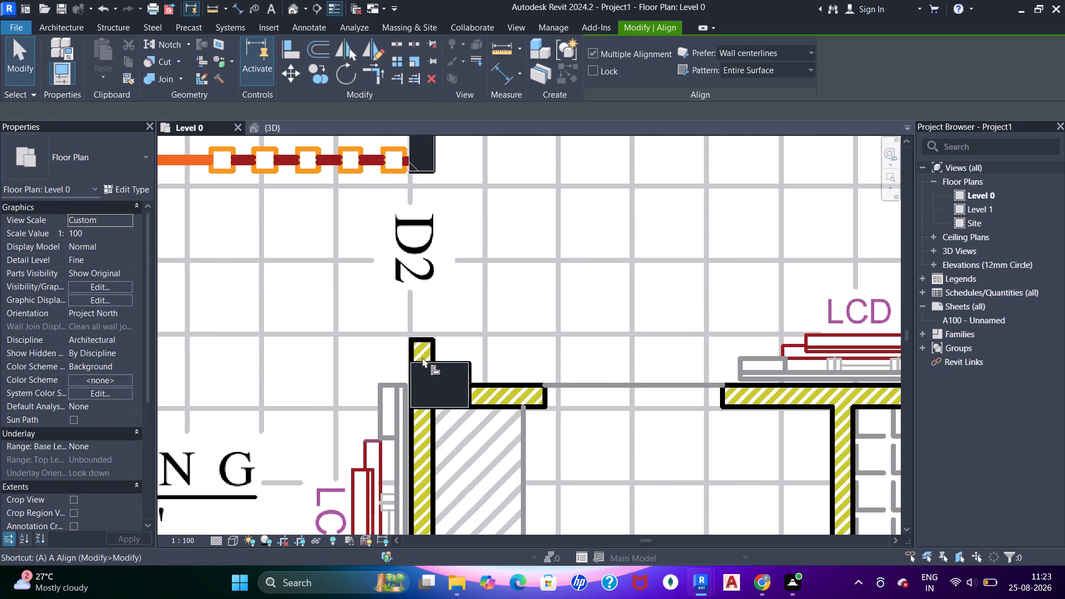
pyautogui.click(421, 359)
pyautogui.click(419, 167)
pyautogui.scroll(-5, 426, 212)
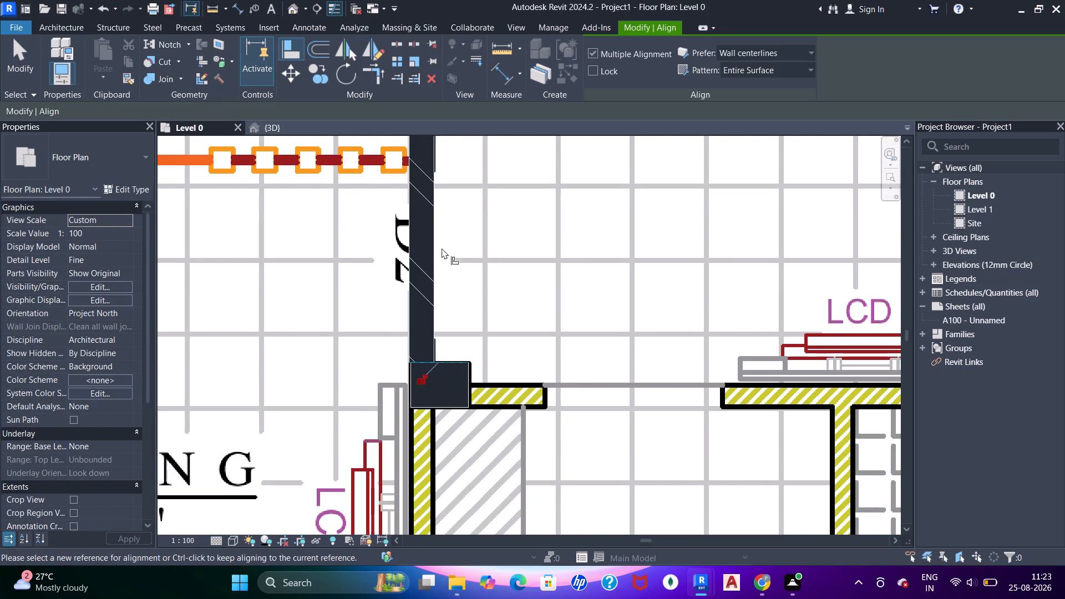
# Draw the brick 5" wall between hall and dress room, from the column near D2 to the outer wall's inner face.
pyautogui.moveTo(446, 260); pyautogui.dragTo(444, 200, button='middle')
pyautogui.moveTo(435, 271); pyautogui.dragTo(475, 261, button='middle')
pyautogui.scroll(5, 471, 260)
pyautogui.moveTo(470, 267); pyautogui.dragTo(481, 237, button='middle')
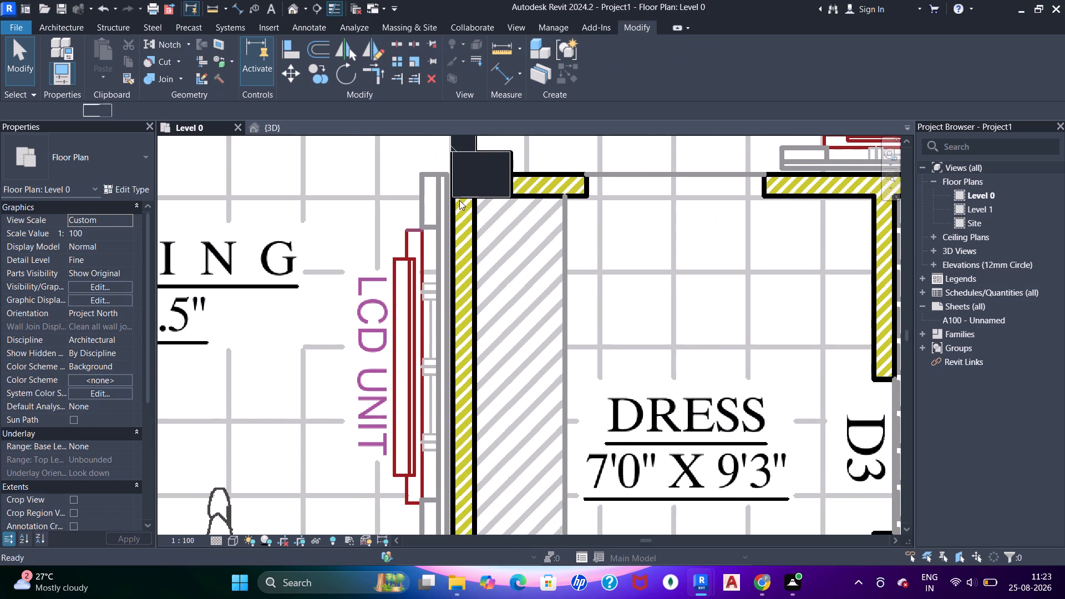
pyautogui.scroll(11, 459, 200)
pyautogui.moveTo(440, 179); pyautogui.dragTo(444, 192)
pyautogui.scroll(-13, 452, 346)
pyautogui.moveTo(457, 398); pyautogui.dragTo(454, 288, button='middle')
pyautogui.moveTo(443, 392); pyautogui.dragTo(441, 271, button='middle')
pyautogui.moveTo(430, 399); pyautogui.dragTo(422, 267, button='middle')
pyautogui.scroll(10, 440, 368)
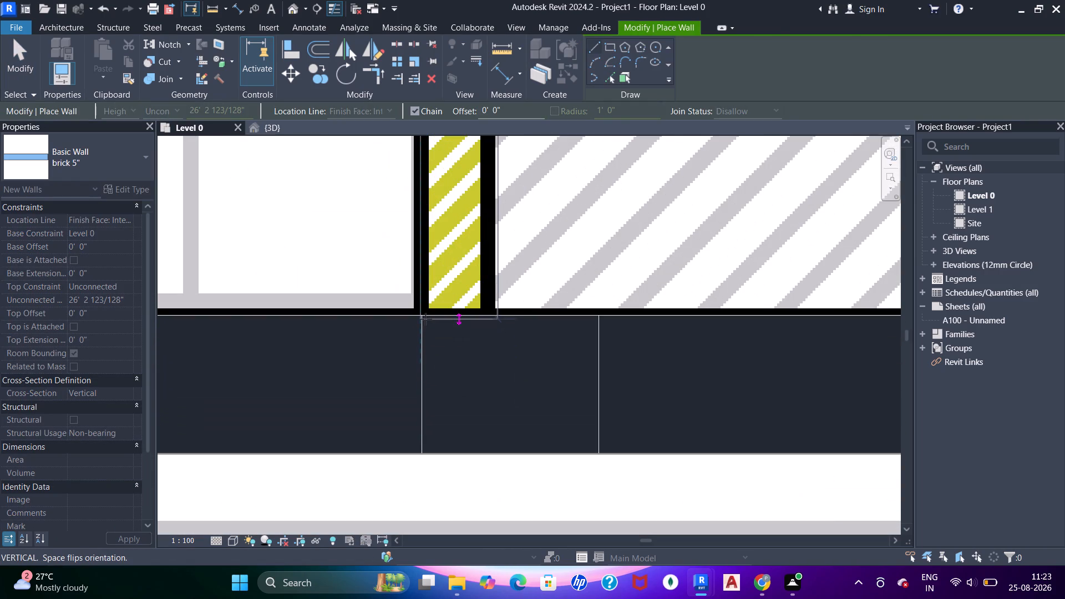
pyautogui.click(425, 314)
# Align the upper end of the staircase/master bedroom wall with the inner face of the column in the outer wall.
pyautogui.scroll(-18, 435, 283)
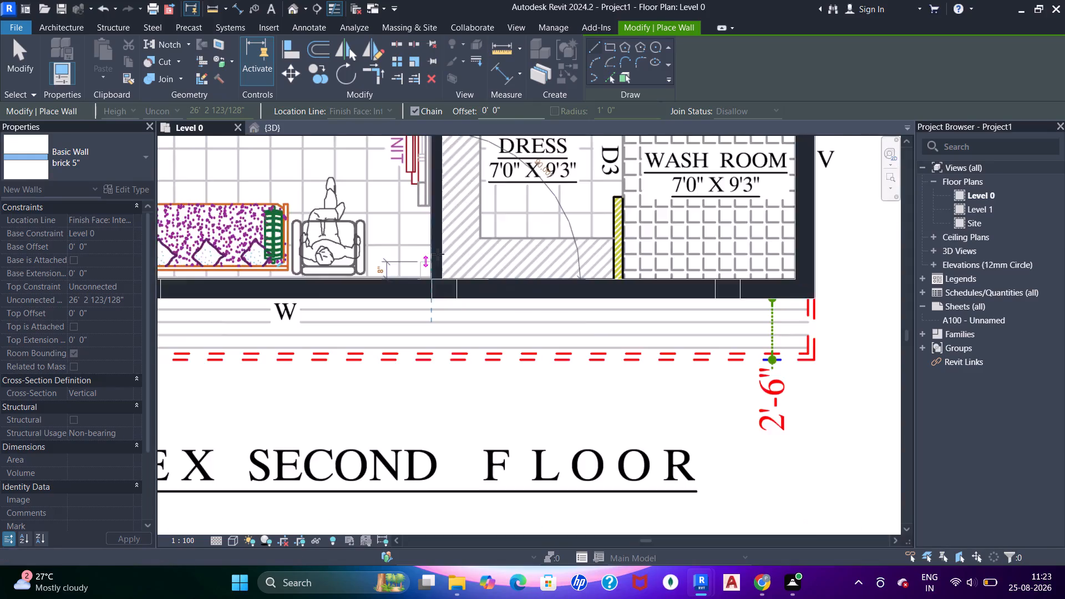
pyautogui.scroll(-6, 438, 254)
pyautogui.moveTo(453, 217); pyautogui.dragTo(459, 294, button='middle')
pyautogui.scroll(3, 451, 171)
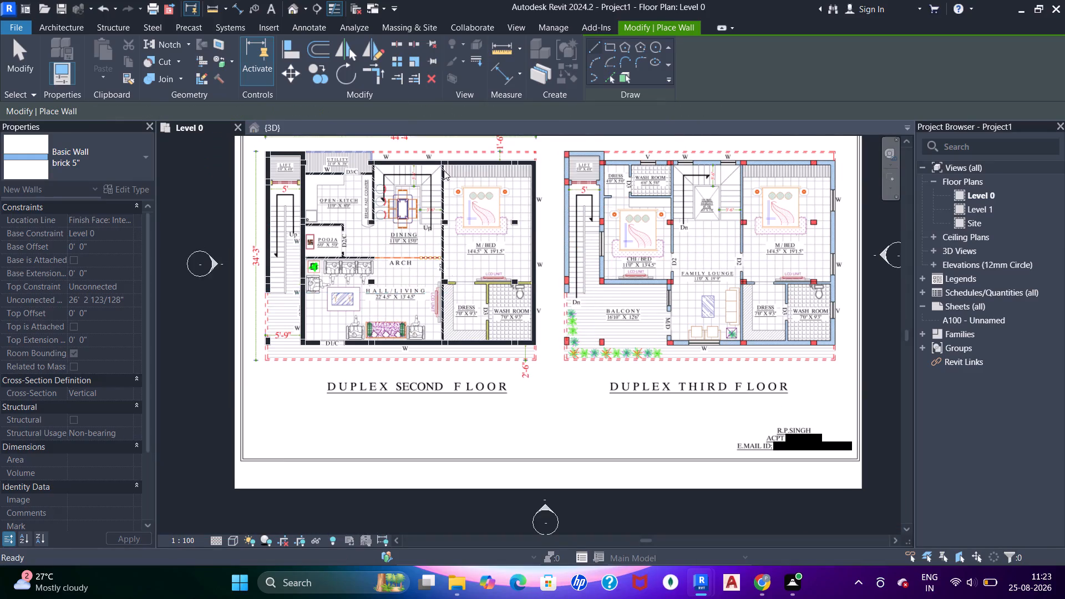
pyautogui.scroll(13, 444, 170)
pyautogui.scroll(-7, 434, 190)
pyautogui.moveTo(439, 217); pyautogui.dragTo(448, 316, button='middle')
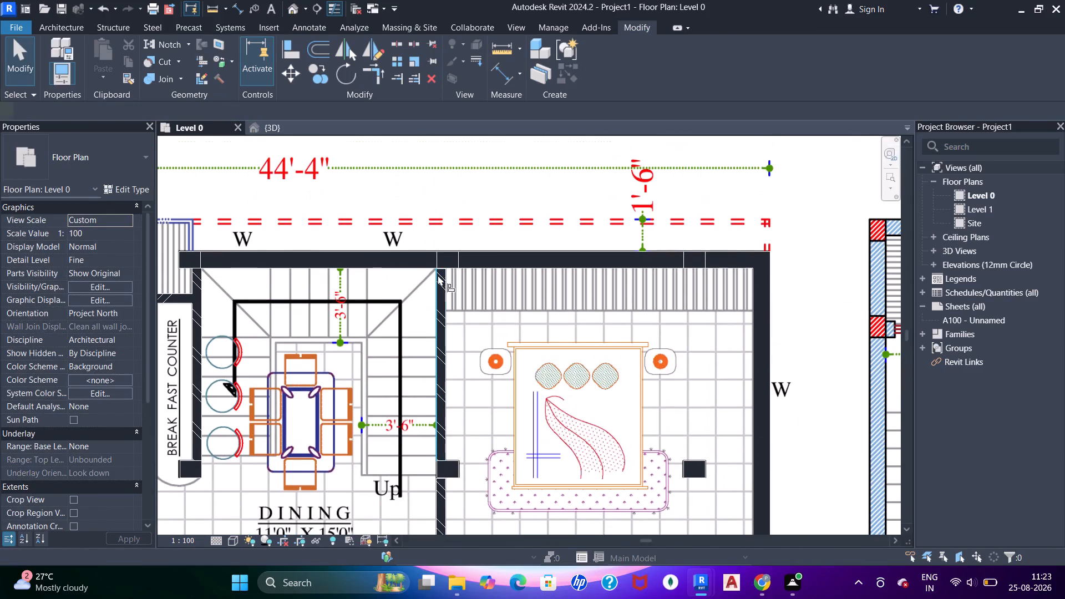
pyautogui.scroll(11, 438, 275)
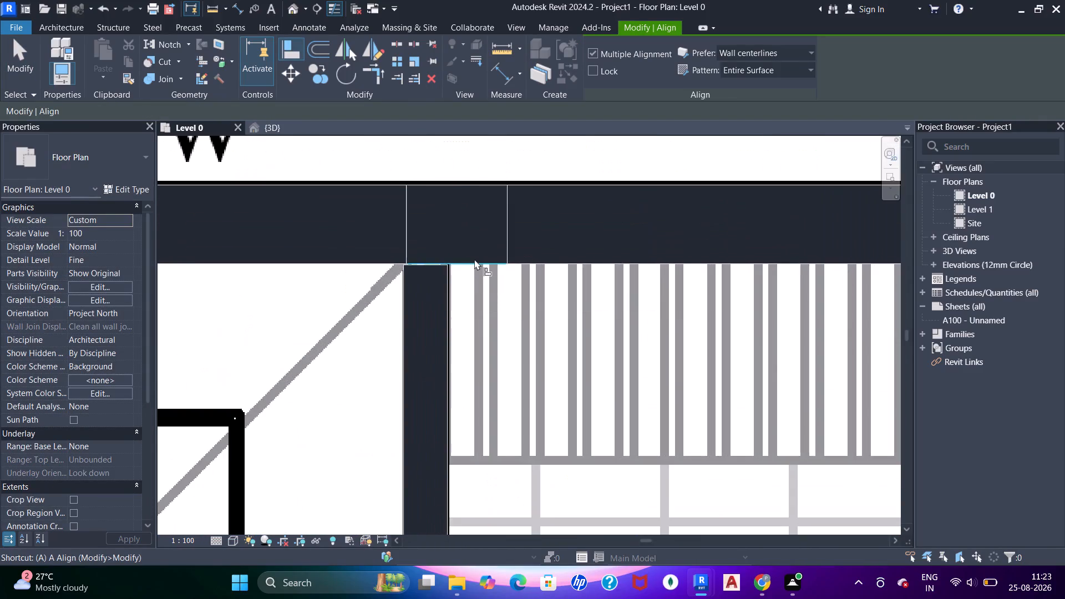
pyautogui.click(474, 259)
pyautogui.click(445, 265)
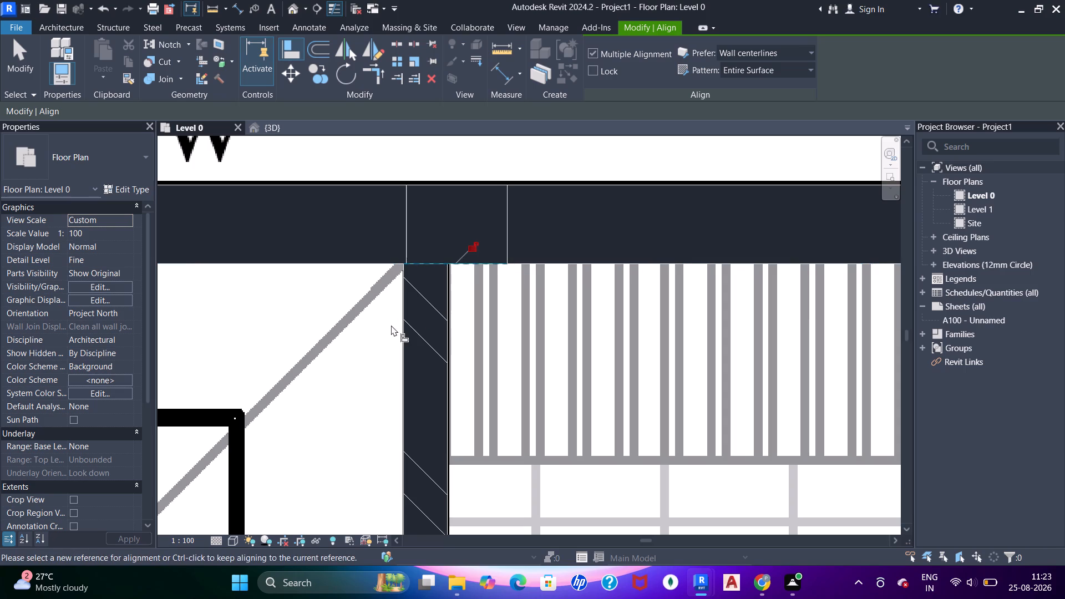
# Nudge the staircase/master bedroom wall sideways to centre it over its hatched outline, and check it along its length.
pyautogui.click(391, 325)
pyautogui.click(446, 316)
pyautogui.scroll(6, 449, 316)
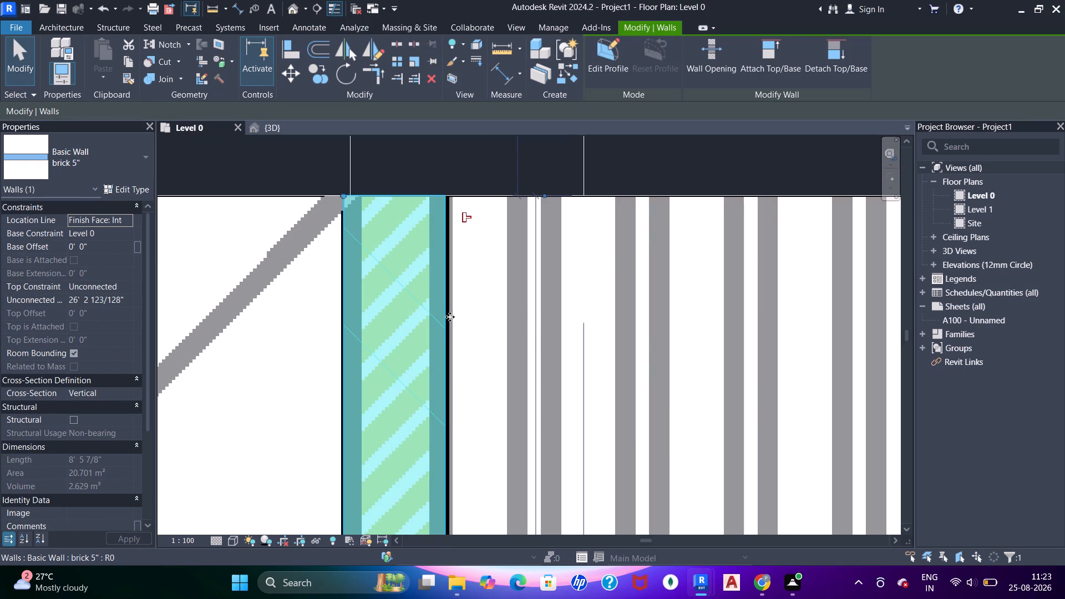
pyautogui.scroll(7, 445, 322)
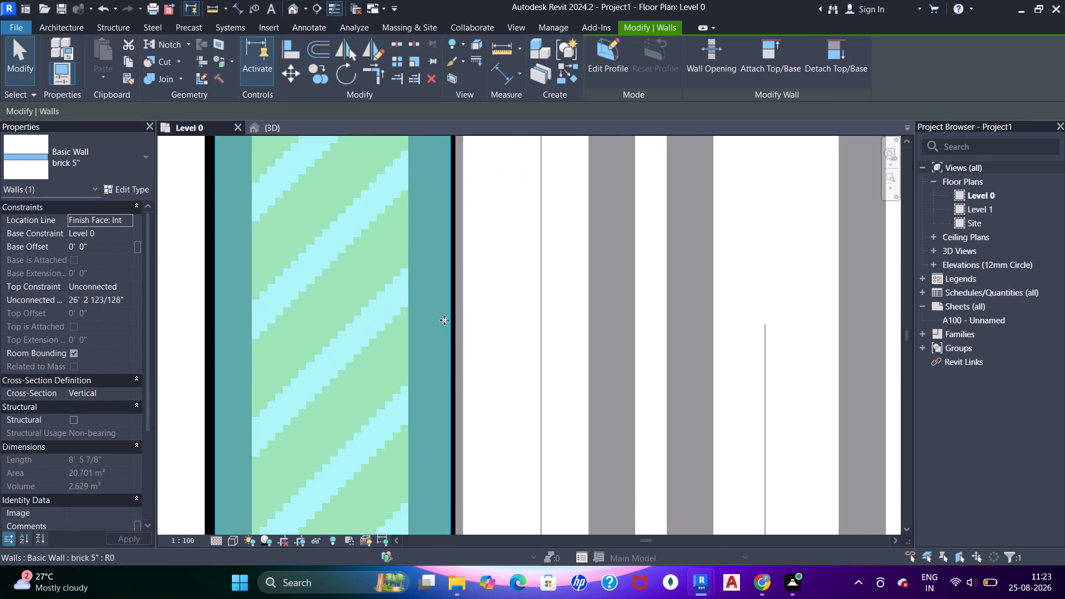
pyautogui.scroll(-7, 422, 325)
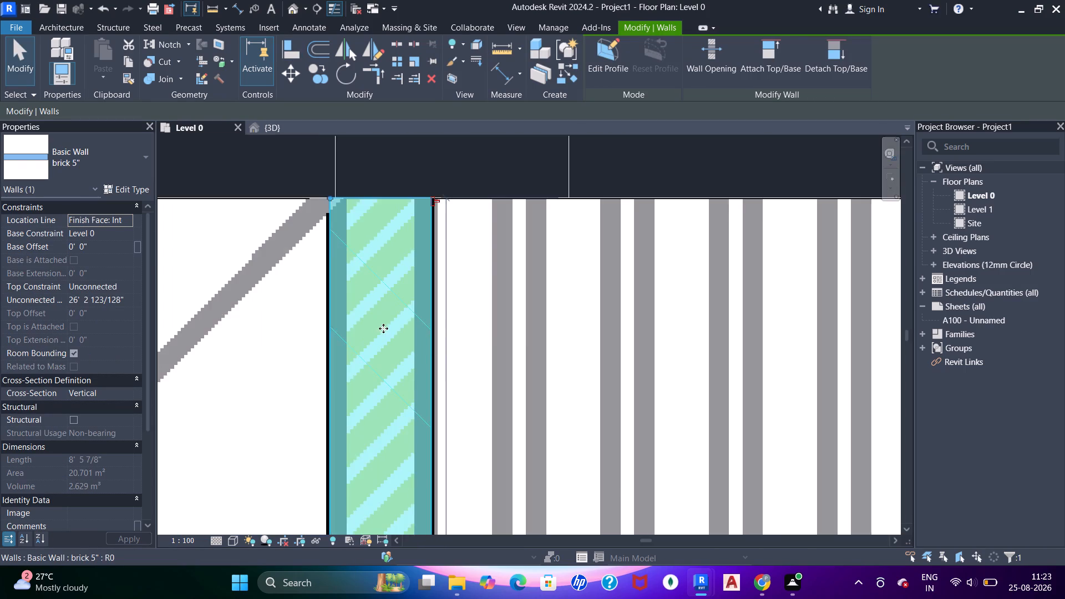
pyautogui.scroll(-6, 380, 328)
pyautogui.moveTo(374, 349); pyautogui.dragTo(384, 245, button='middle')
pyautogui.moveTo(387, 401); pyautogui.dragTo(393, 283, button='middle')
pyautogui.scroll(-7, 402, 266)
pyautogui.moveTo(403, 335); pyautogui.dragTo(413, 250, button='middle')
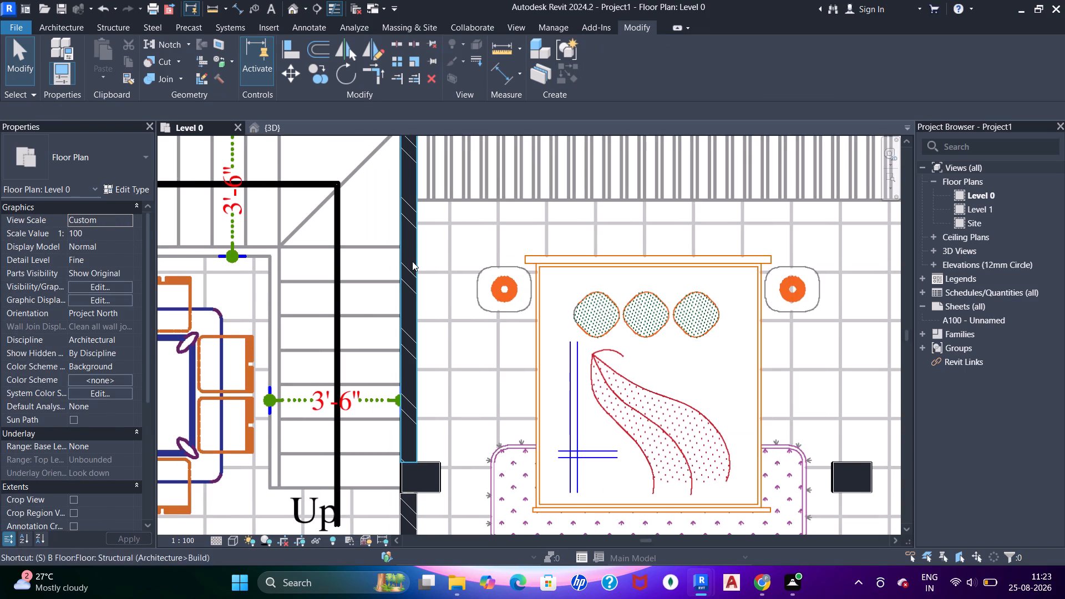
# Align the column beside the Up end of the stairs with the stair-side face of the staircase/master bedroom wall.
pyautogui.click(402, 269)
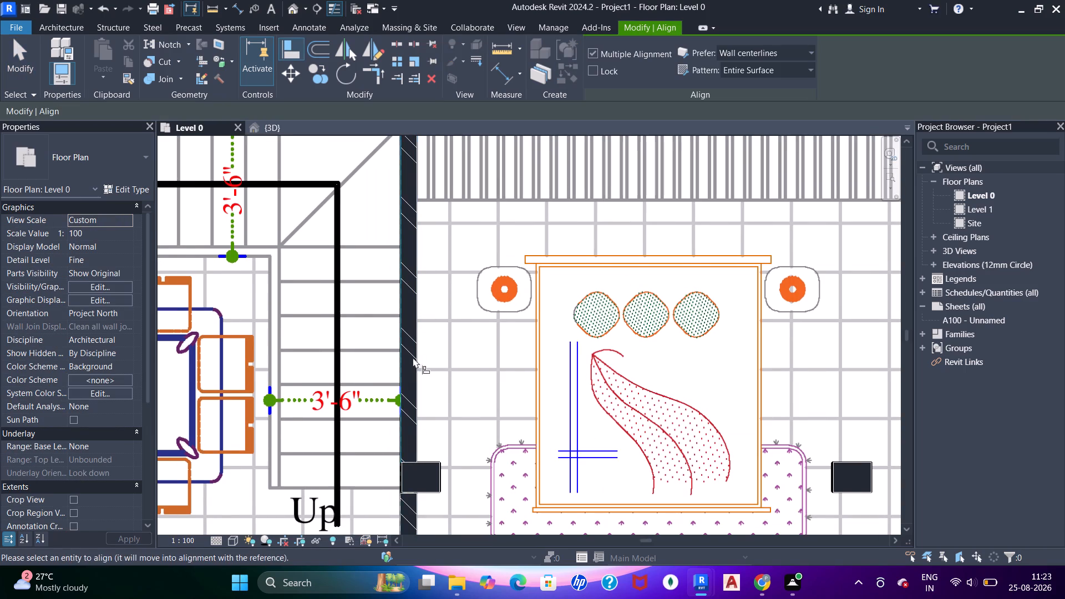
pyautogui.moveTo(413, 363); pyautogui.dragTo(418, 199, button='middle')
pyautogui.scroll(5, 416, 275)
pyautogui.click(398, 342)
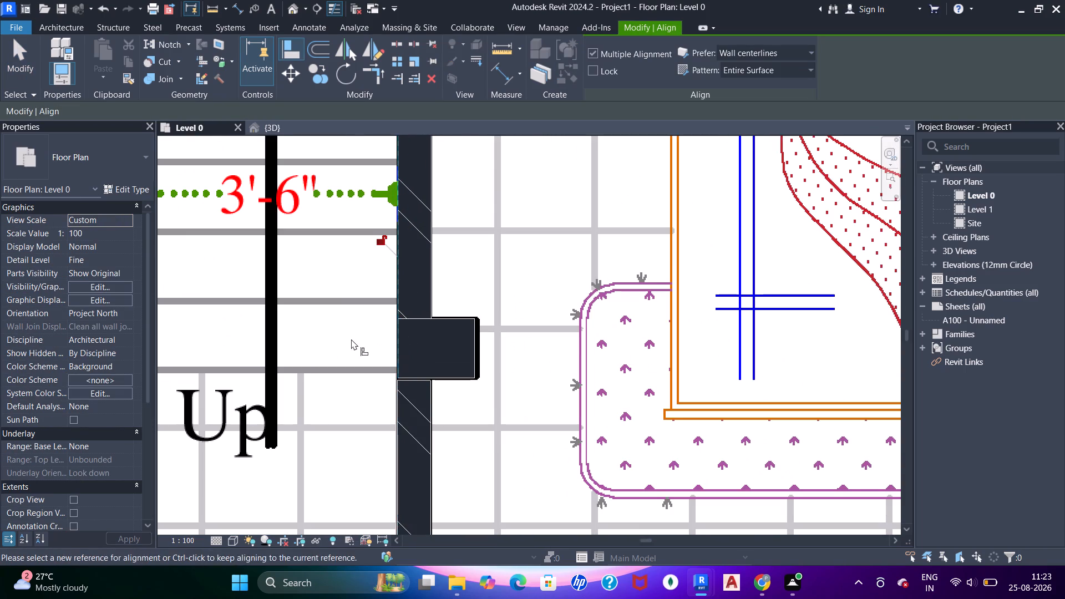
pyautogui.click(351, 339)
# Align the dining/master bedroom wall beyond the staircase column with that column's dining-side face.
pyautogui.click(395, 346)
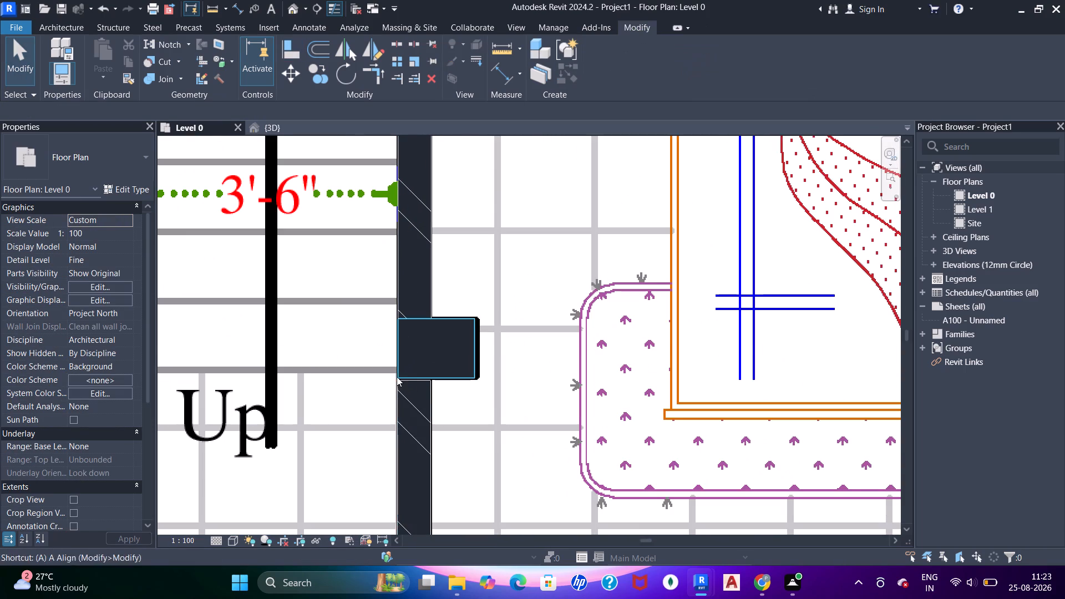
pyautogui.click(398, 363)
pyautogui.click(397, 389)
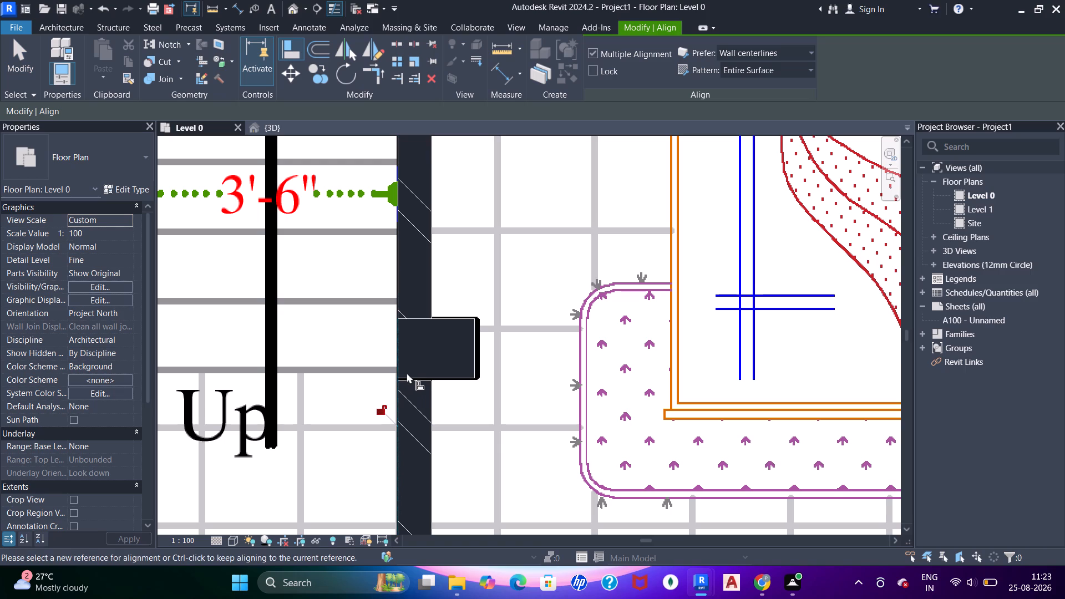
pyautogui.moveTo(471, 399); pyautogui.dragTo(454, 394)
pyautogui.click(443, 380)
pyautogui.click(427, 383)
# Align the column beyond the D2 opening with the dining-side face of the dining/master bedroom wall.
pyautogui.scroll(-6, 450, 358)
pyautogui.moveTo(449, 389); pyautogui.dragTo(442, 271, button='middle')
pyautogui.click(445, 306)
pyautogui.moveTo(449, 400); pyautogui.dragTo(437, 318, button='middle')
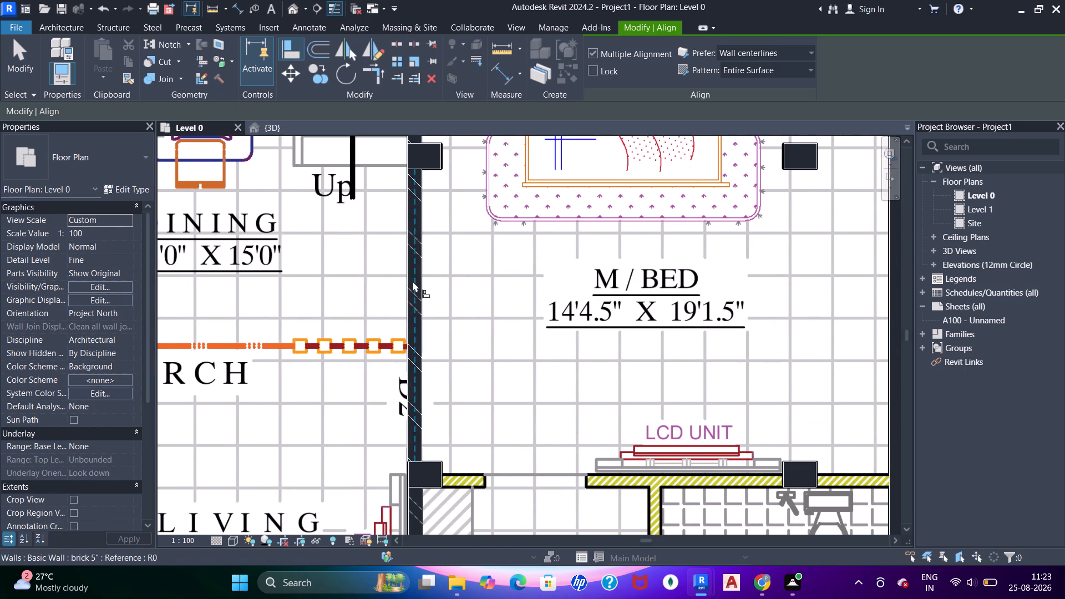
pyautogui.click(410, 281)
pyautogui.moveTo(414, 405); pyautogui.dragTo(413, 245, button='middle')
pyautogui.scroll(11, 410, 270)
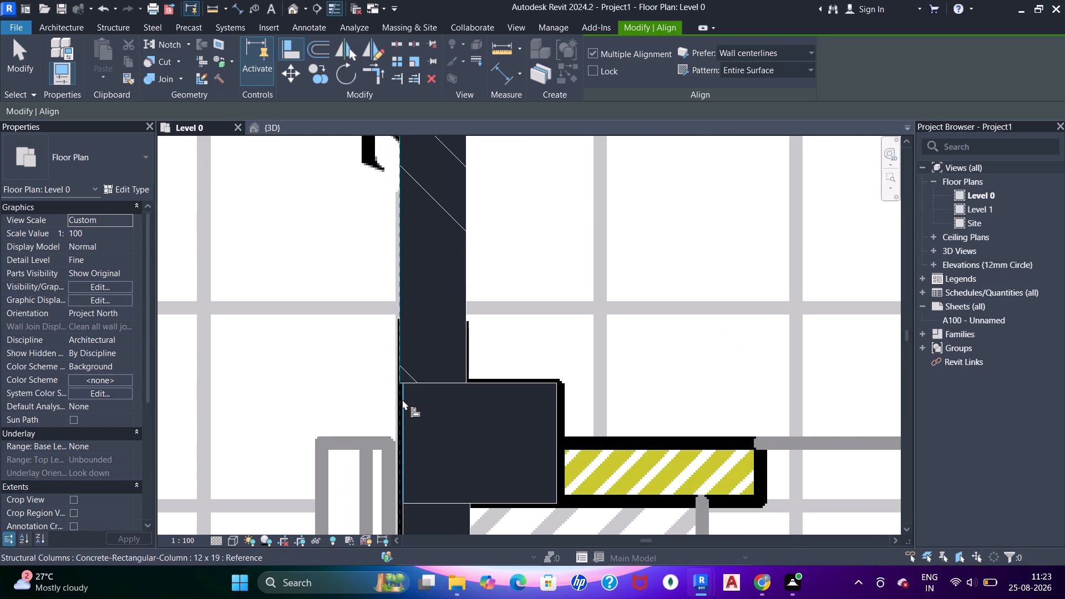
pyautogui.click(402, 399)
pyautogui.scroll(-2, 433, 319)
pyautogui.moveTo(429, 362); pyautogui.dragTo(444, 242, button='middle')
pyautogui.click(517, 176)
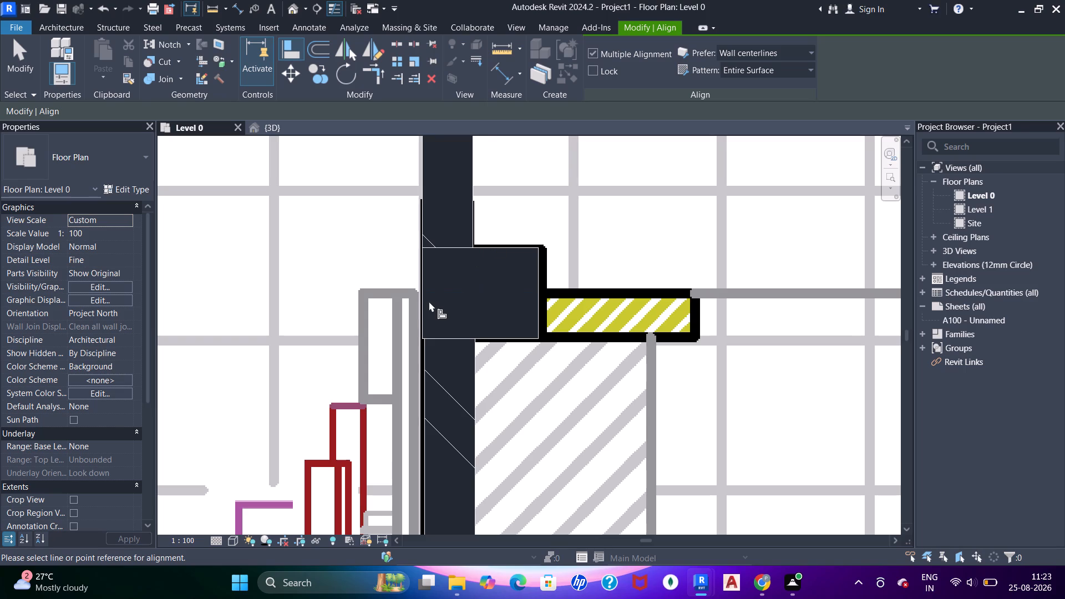
# Align the hall-side face of the hall/dress room wall with the face of the column near D2.
pyautogui.click(425, 299)
pyautogui.click(425, 343)
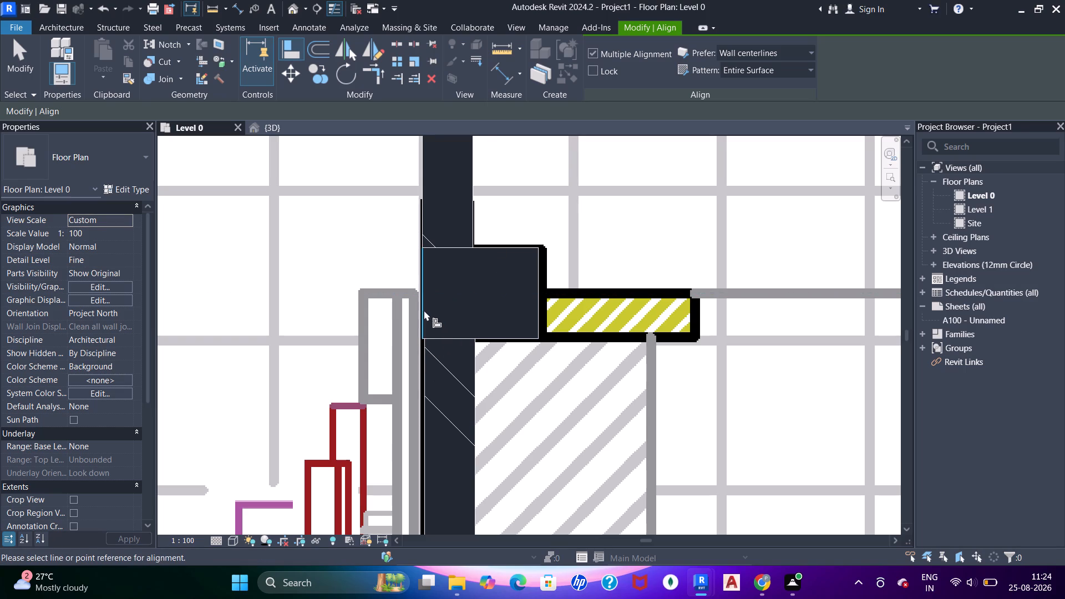
pyautogui.click(424, 310)
pyautogui.click(424, 344)
# Shorten the hall/dress room wall's end inside the column near D2 back to the column's dress-side face.
pyautogui.click(468, 352)
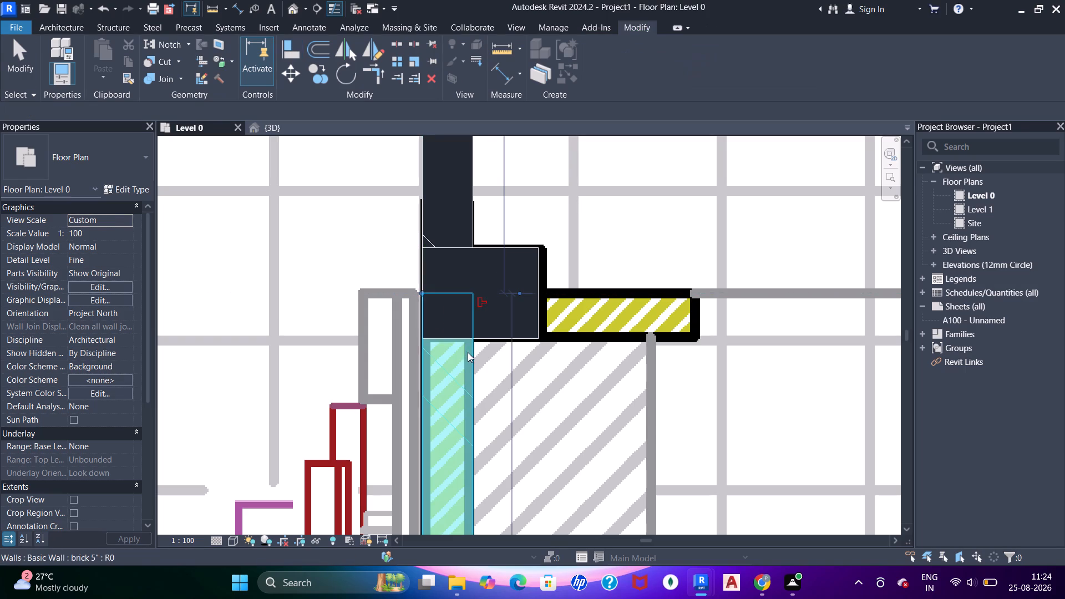
pyautogui.moveTo(421, 291); pyautogui.dragTo(420, 338)
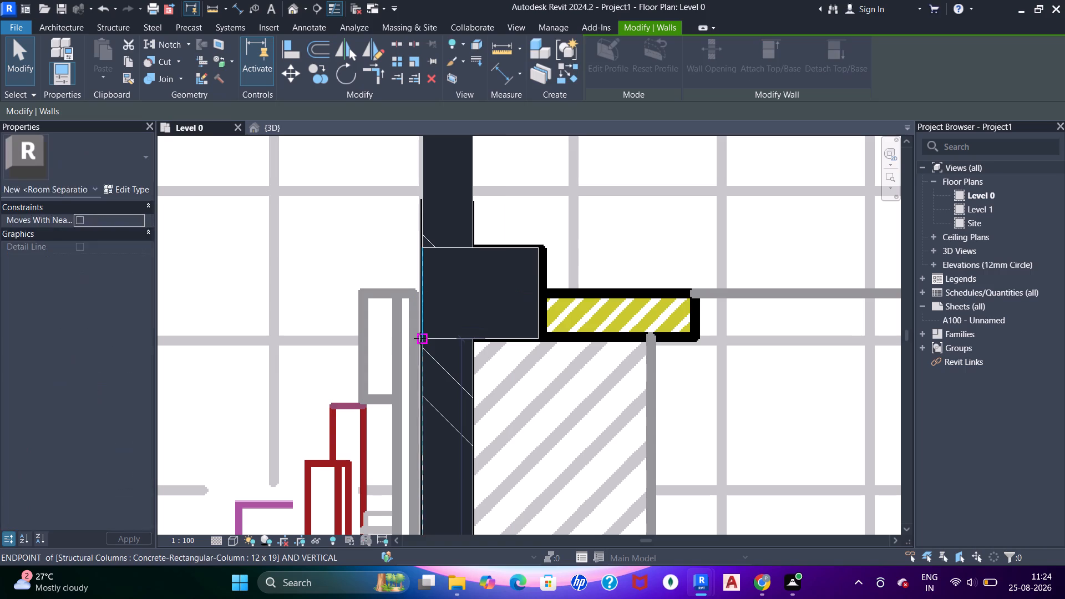
pyautogui.moveTo(420, 338); pyautogui.dragTo(421, 339)
# Align the outer-wall column at the far end of the hall/dress room wall with that wall's hall-side face.
pyautogui.scroll(-8, 459, 245)
pyautogui.moveTo(457, 312); pyautogui.dragTo(440, 251, button='middle')
pyautogui.scroll(1, 440, 251)
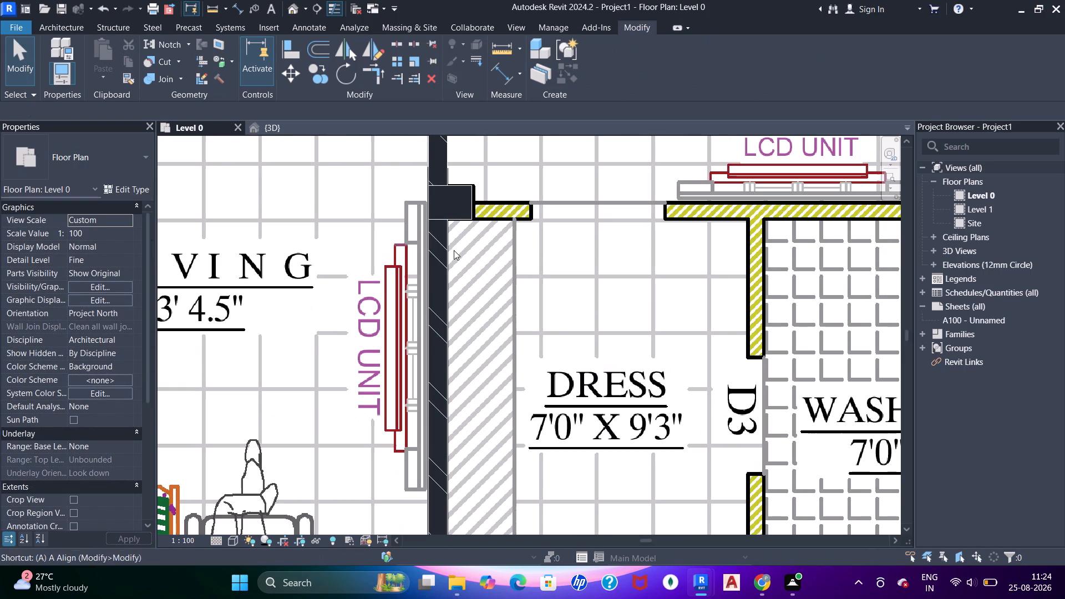
pyautogui.click(434, 306)
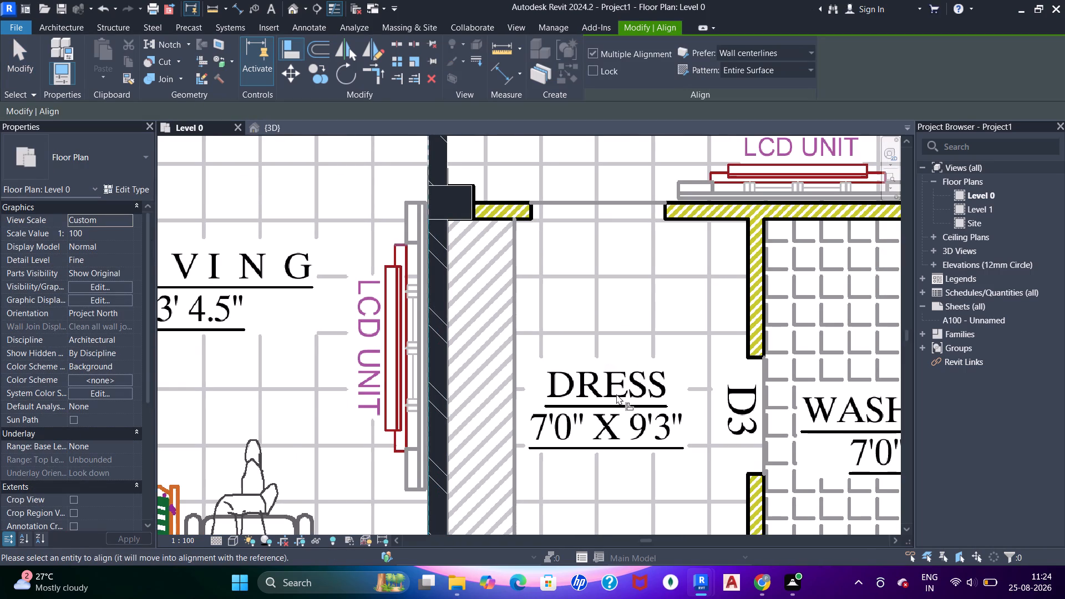
pyautogui.scroll(-5, 433, 344)
pyautogui.moveTo(435, 428); pyautogui.dragTo(453, 334, button='middle')
pyautogui.scroll(12, 443, 391)
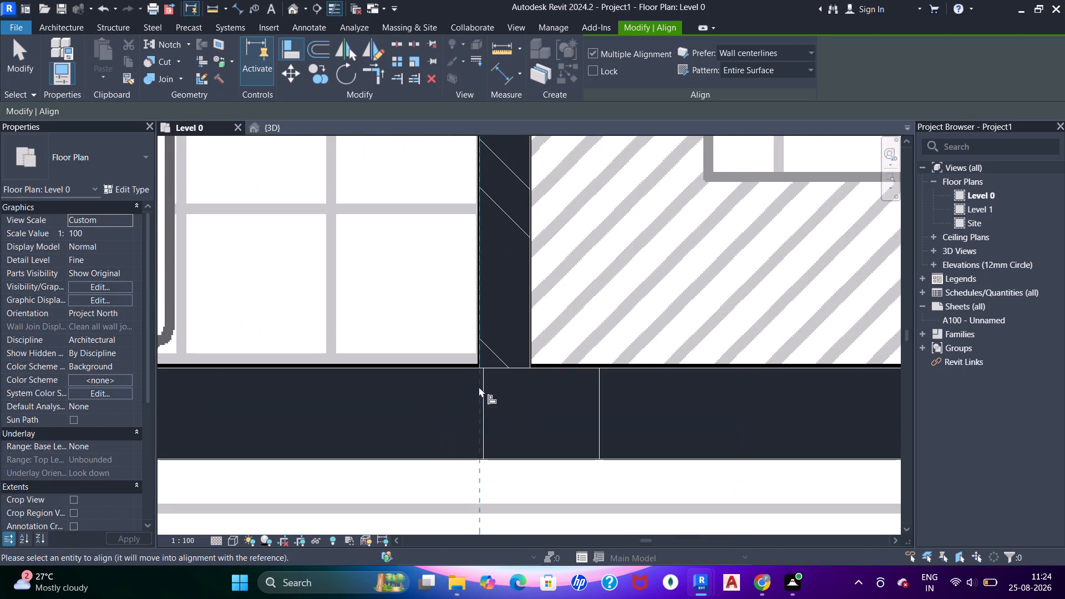
pyautogui.scroll(-8, 571, 288)
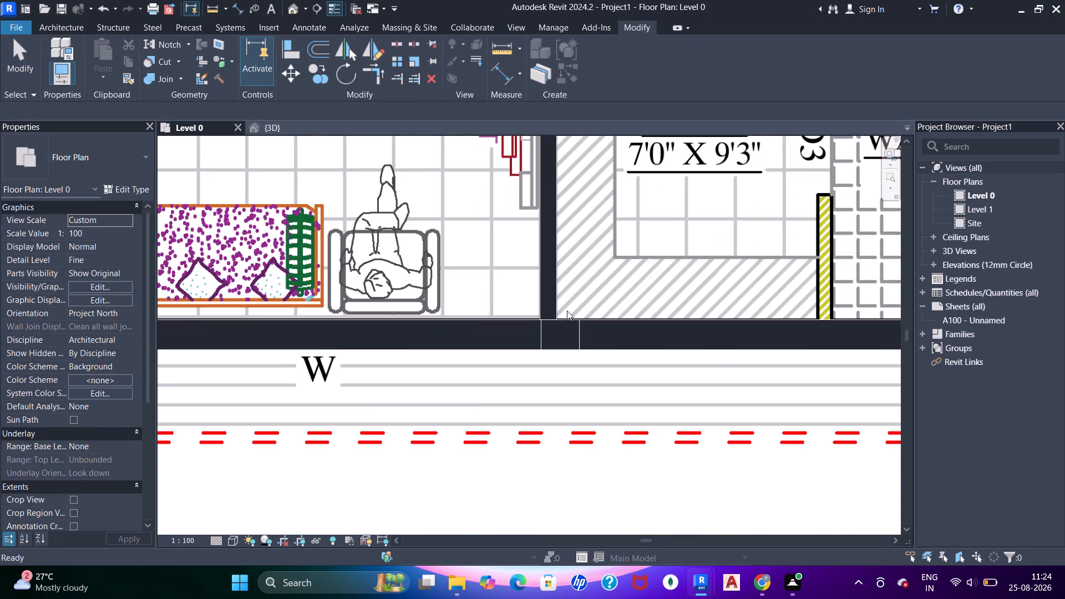
# Examine the modelled walls and columns across the ground floor against the PDF plan.
pyautogui.scroll(-8, 567, 311)
pyautogui.moveTo(604, 233); pyautogui.dragTo(496, 373, button='middle')
pyautogui.scroll(1, 485, 295)
pyautogui.moveTo(485, 295); pyautogui.dragTo(481, 330, button='middle')
pyautogui.moveTo(466, 331); pyautogui.dragTo(445, 373, button='middle')
pyautogui.scroll(-1, 445, 374)
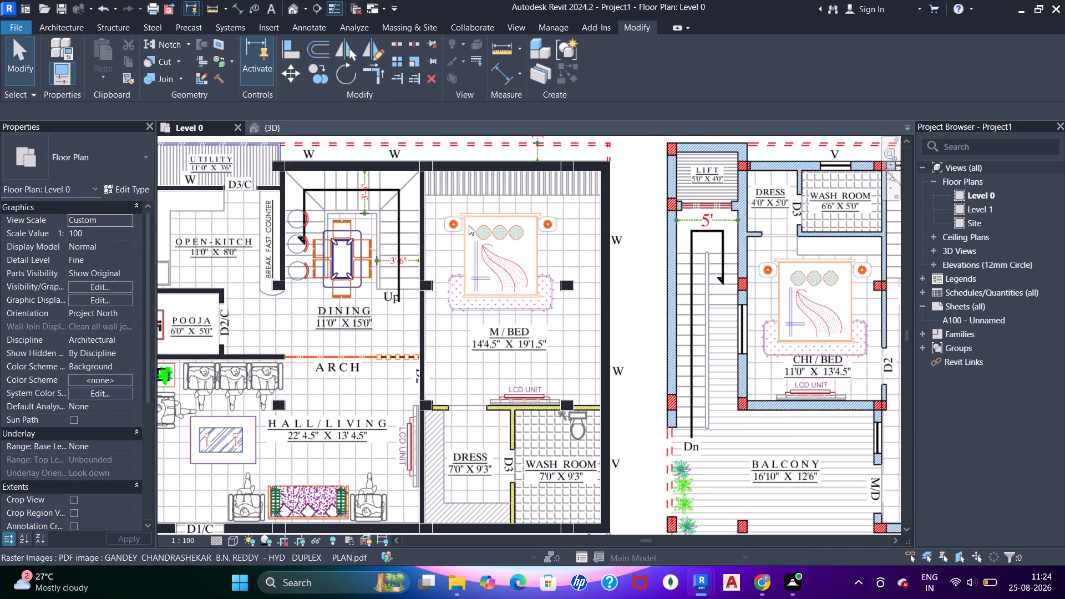
pyautogui.moveTo(462, 247); pyautogui.dragTo(449, 306, button='middle')
pyautogui.moveTo(355, 316); pyautogui.dragTo(441, 261, button='middle')
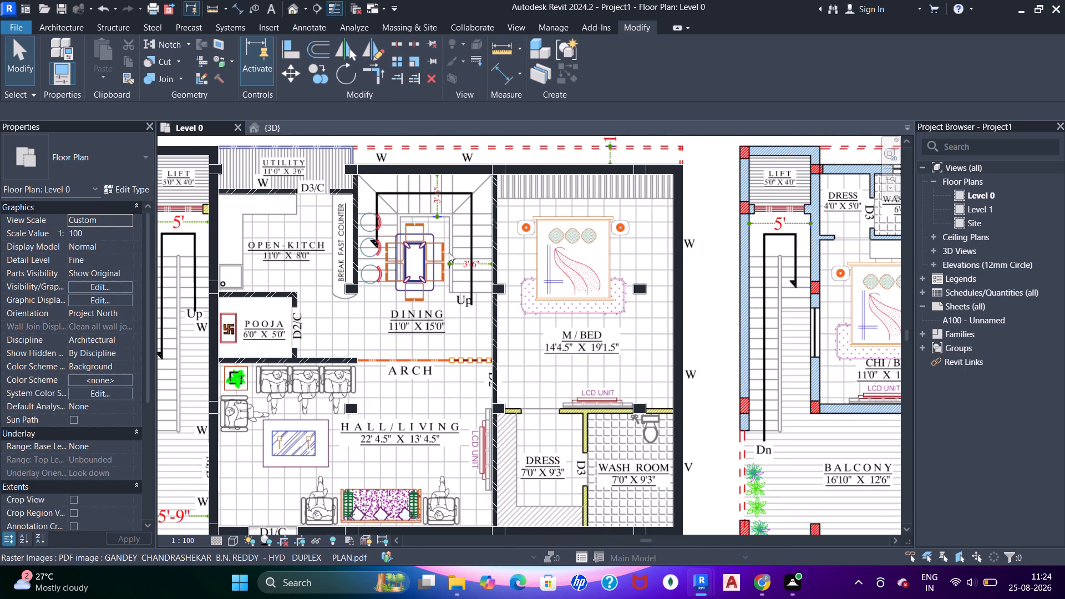
pyautogui.moveTo(424, 304); pyautogui.dragTo(552, 202, button='middle')
pyautogui.moveTo(516, 253); pyautogui.dragTo(485, 314, button='middle')
pyautogui.scroll(-1, 486, 314)
pyautogui.moveTo(541, 207); pyautogui.dragTo(530, 224, button='middle')
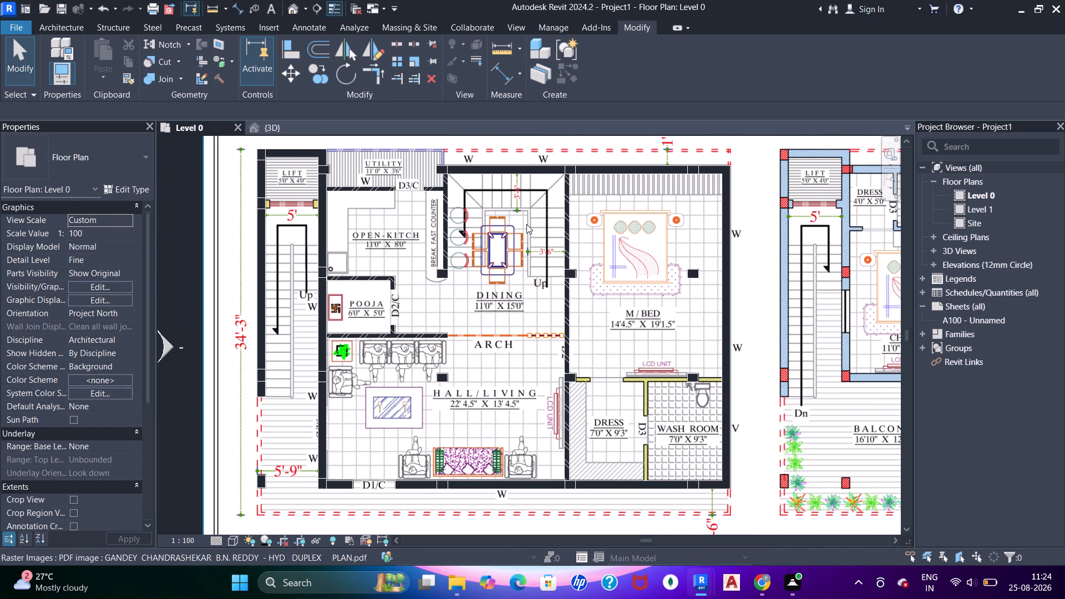
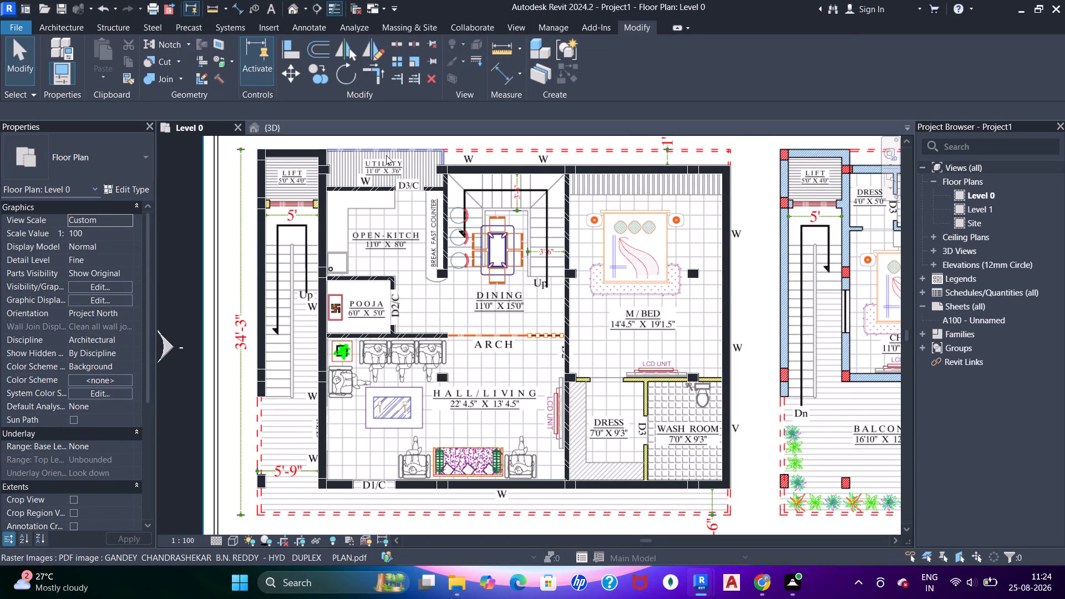
# Draw a brick 5" wall stub about 1'-3" long from the hall-side column to the dress room's door opening, along the hatched plan wall.
pyautogui.moveTo(400, 300); pyautogui.dragTo(373, 250, button='middle')
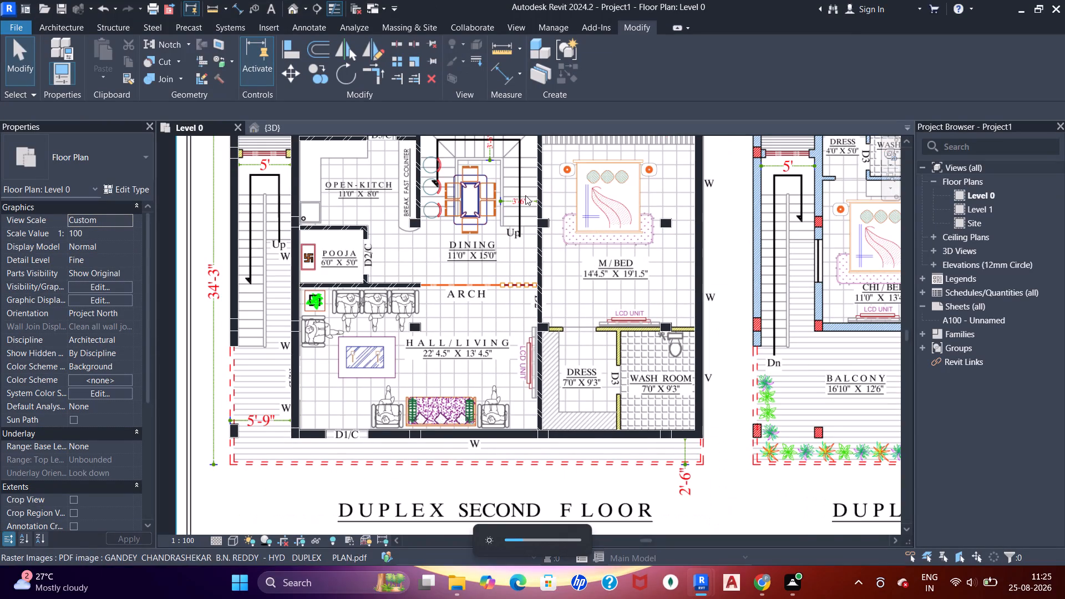
pyautogui.moveTo(515, 204); pyautogui.dragTo(467, 230, button='middle')
pyautogui.moveTo(536, 331); pyautogui.dragTo(492, 253, button='middle')
pyautogui.scroll(9, 422, 322)
pyautogui.moveTo(458, 297); pyautogui.dragTo(453, 303, button='middle')
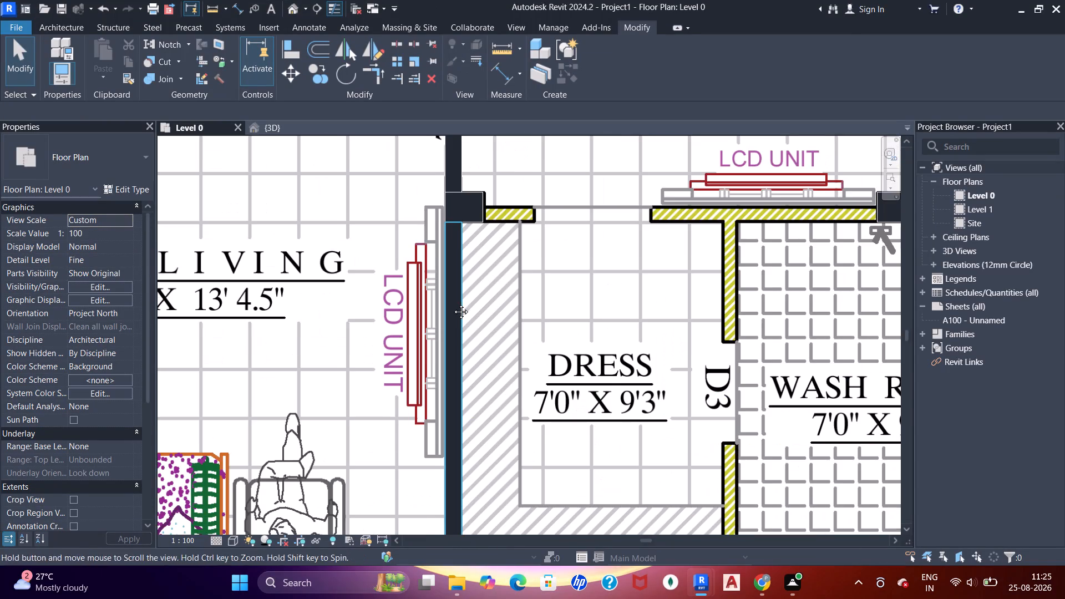
pyautogui.scroll(12, 486, 245)
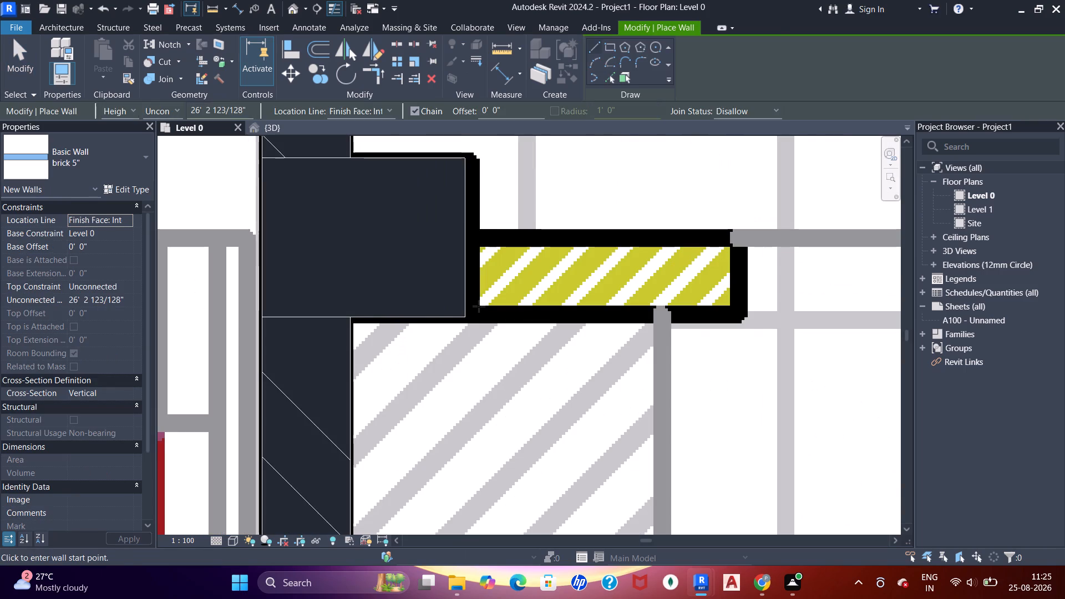
pyautogui.click(479, 317)
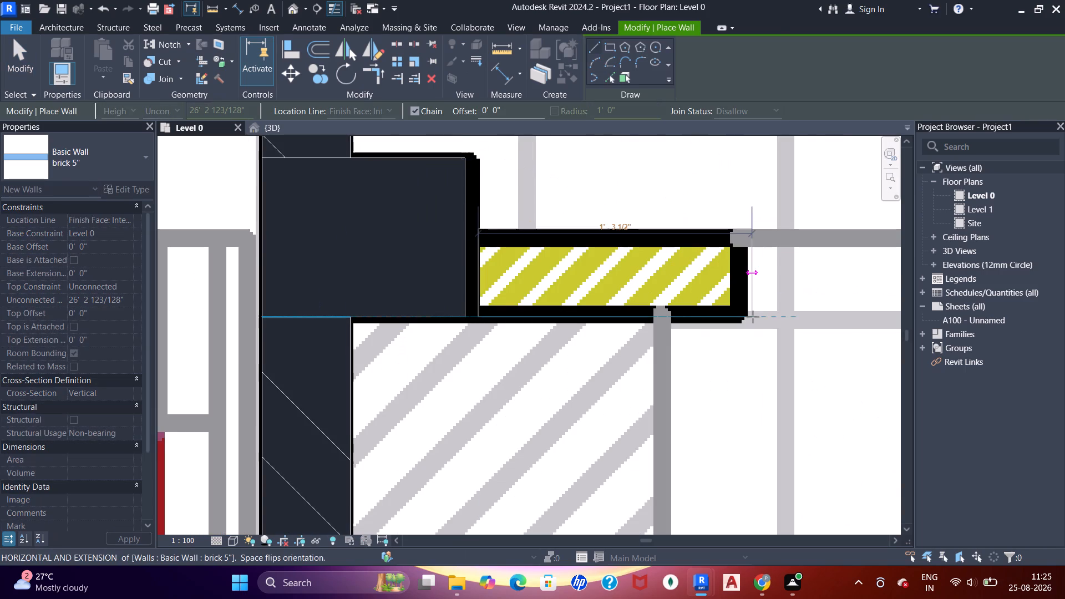
pyautogui.click(744, 317)
# Draw a brick 5" wall from the opposite jamb of the dress room opening to the column above the wash room.
pyautogui.scroll(-6, 760, 276)
pyautogui.moveTo(764, 306); pyautogui.dragTo(508, 295, button='middle')
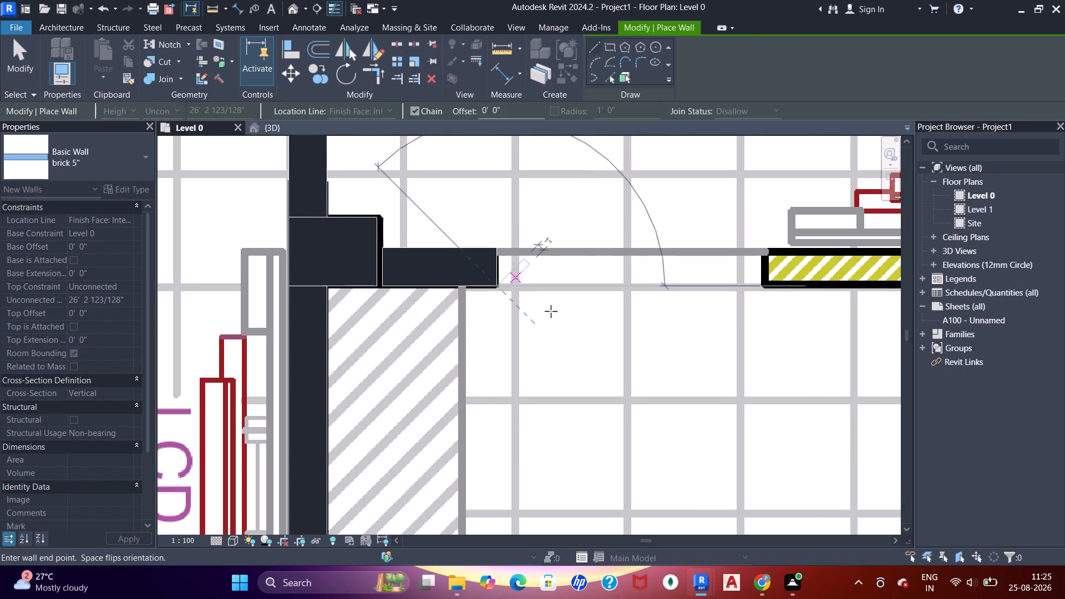
pyautogui.moveTo(691, 308); pyautogui.dragTo(486, 320, button='middle')
pyautogui.moveTo(634, 321); pyautogui.dragTo(478, 342, button='middle')
pyautogui.scroll(5, 415, 335)
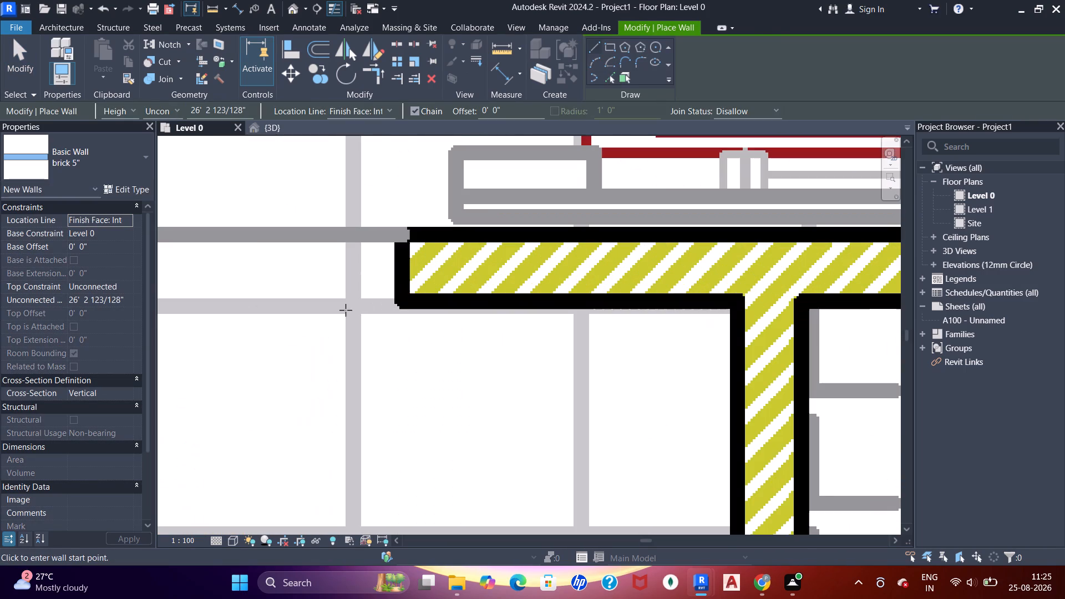
pyautogui.click(404, 302)
pyautogui.scroll(-6, 431, 291)
pyautogui.moveTo(554, 285); pyautogui.dragTo(363, 286, button='middle')
pyautogui.moveTo(591, 293); pyautogui.dragTo(412, 270, button='middle')
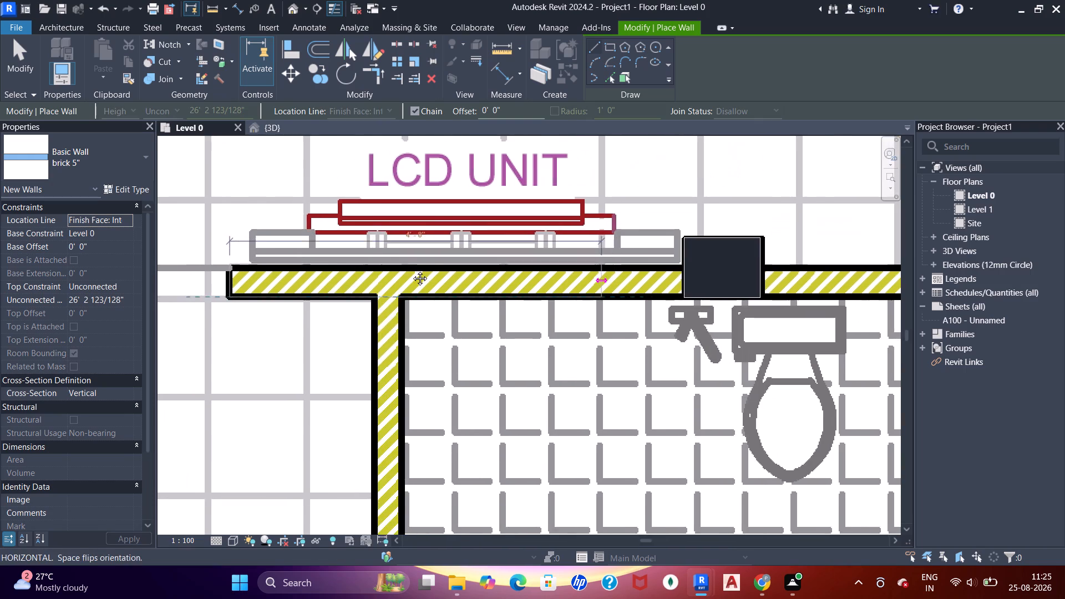
pyautogui.moveTo(412, 270); pyautogui.dragTo(351, 270, button='middle')
pyautogui.scroll(5, 410, 262)
pyautogui.click(479, 277)
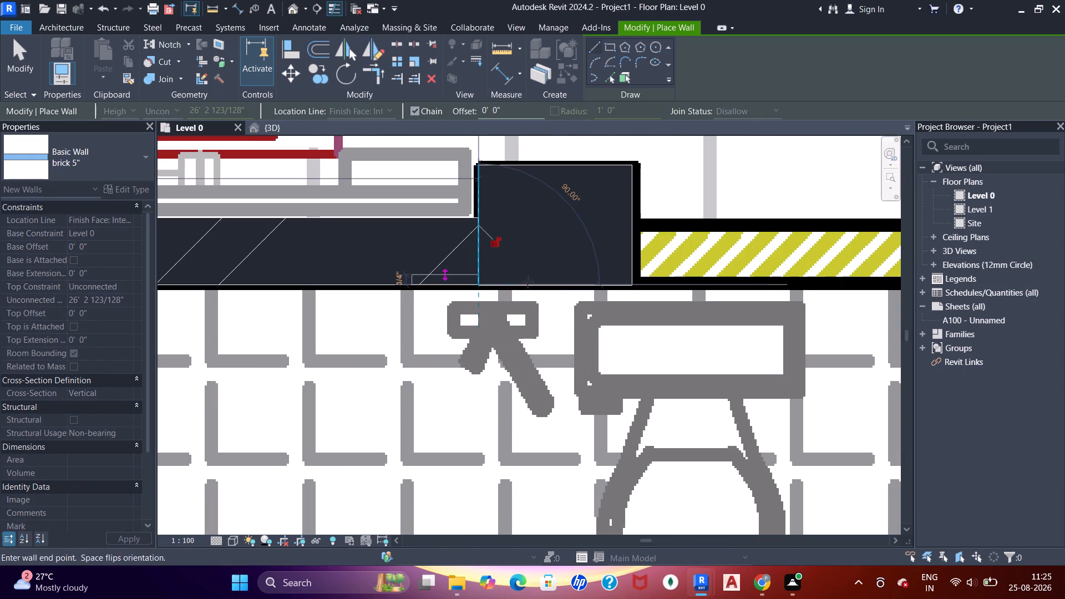
# Draw a brick 5" wall about 2'-1 1/2" long from the wash room column to the outer wall.
pyautogui.click(637, 278)
pyautogui.moveTo(670, 280); pyautogui.dragTo(687, 275, button='middle')
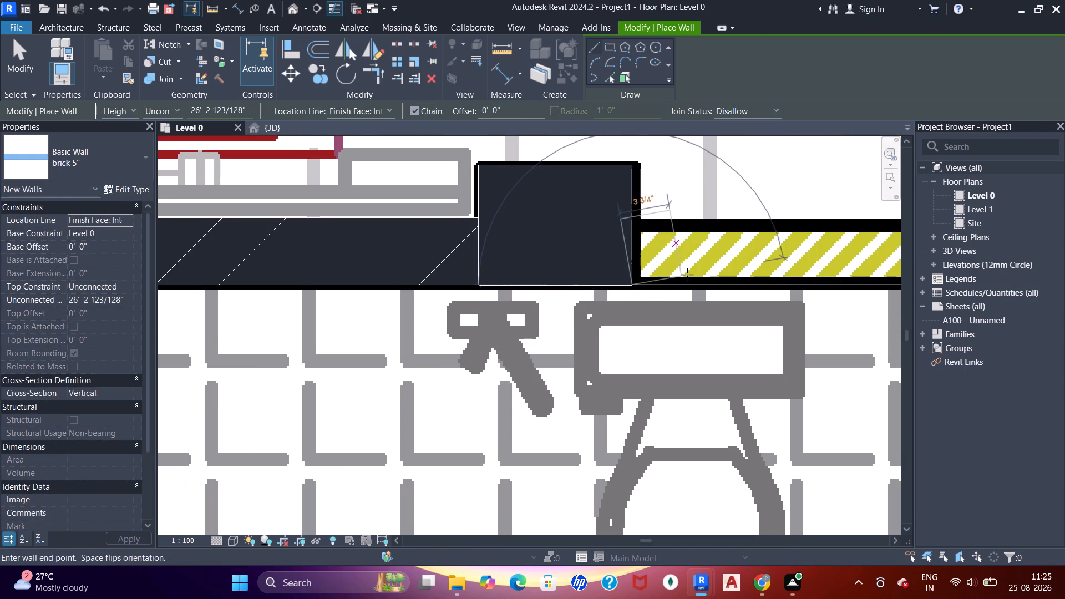
pyautogui.moveTo(687, 275); pyautogui.dragTo(556, 281, button='middle')
pyautogui.moveTo(728, 283); pyautogui.dragTo(579, 283, button='middle')
pyautogui.click(715, 285)
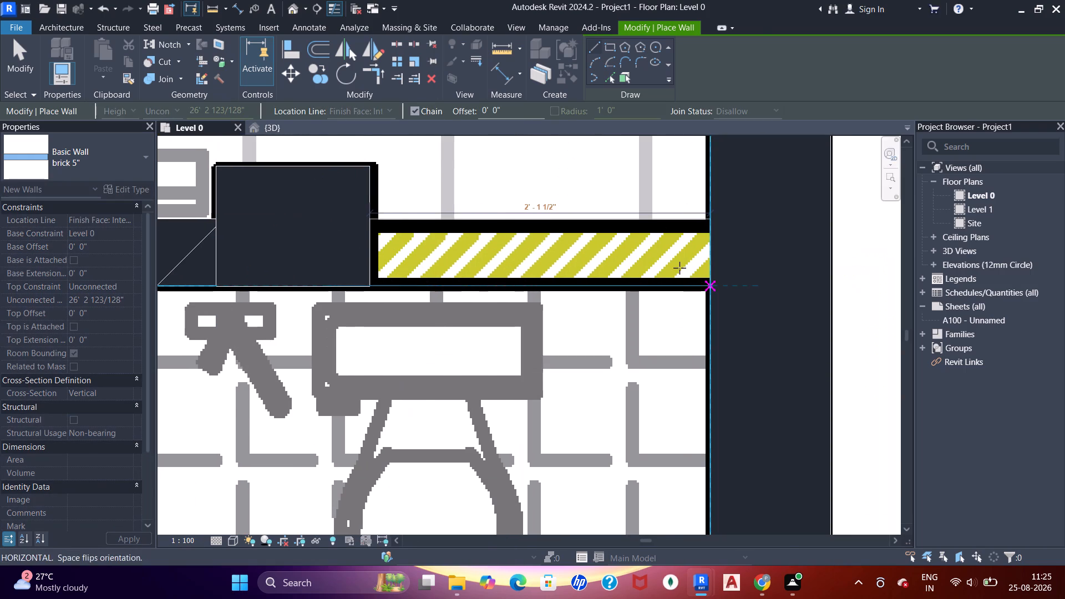
# Draw a brick 5" partition about 3'-0" long between the dress and wash rooms, down to the D3 door opening.
pyautogui.scroll(-5, 666, 262)
pyautogui.moveTo(514, 294); pyautogui.dragTo(582, 278, button='middle')
pyautogui.scroll(-2, 536, 282)
pyautogui.moveTo(388, 321); pyautogui.dragTo(692, 261, button='middle')
pyautogui.scroll(-1, 655, 269)
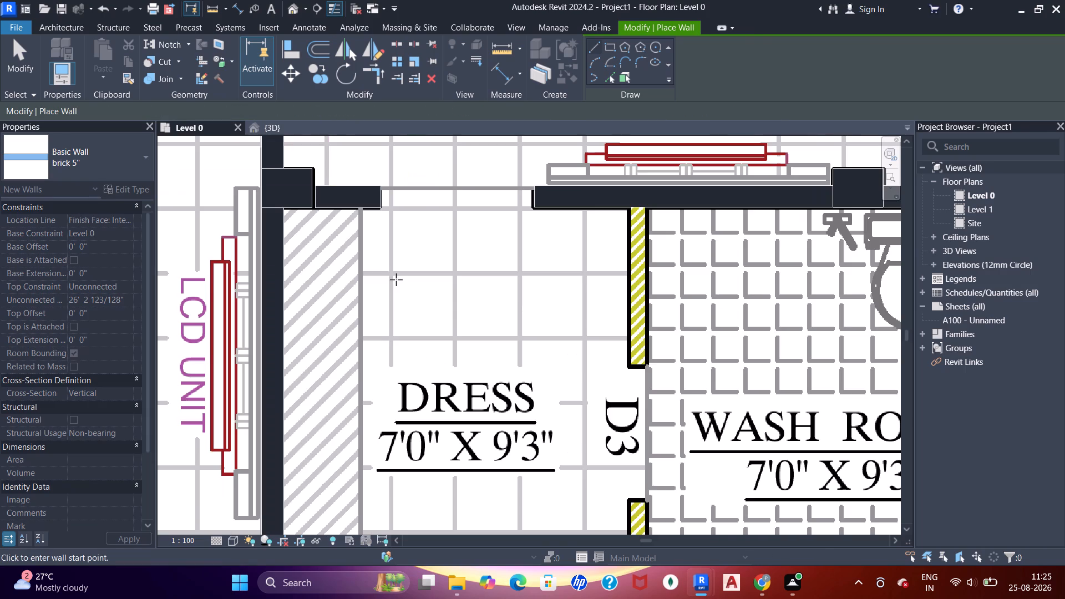
pyautogui.scroll(6, 689, 224)
pyautogui.scroll(8, 622, 197)
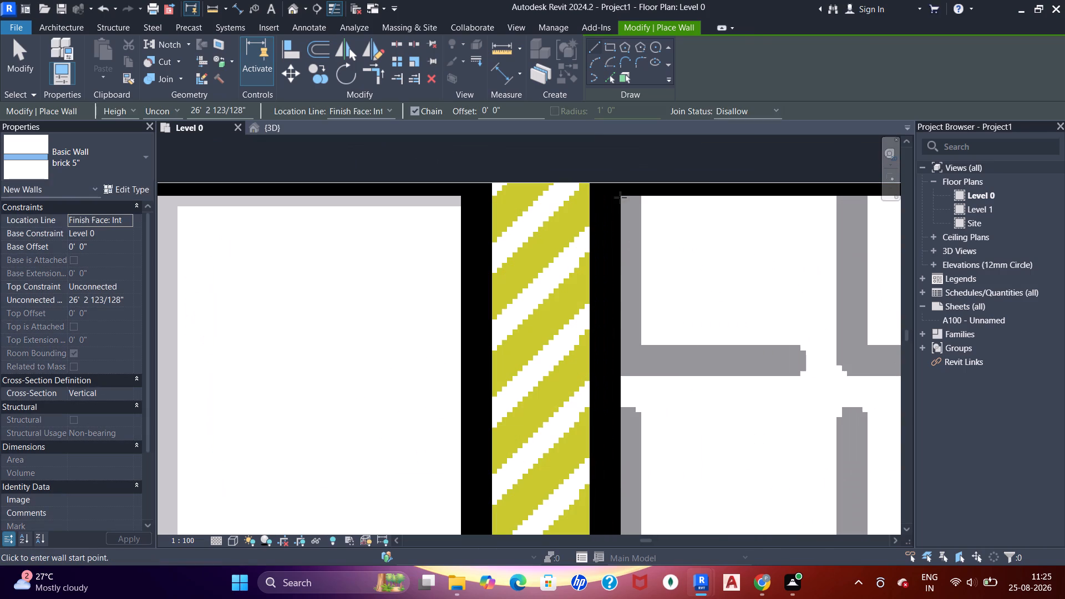
pyautogui.click(613, 194)
pyautogui.scroll(-7, 602, 313)
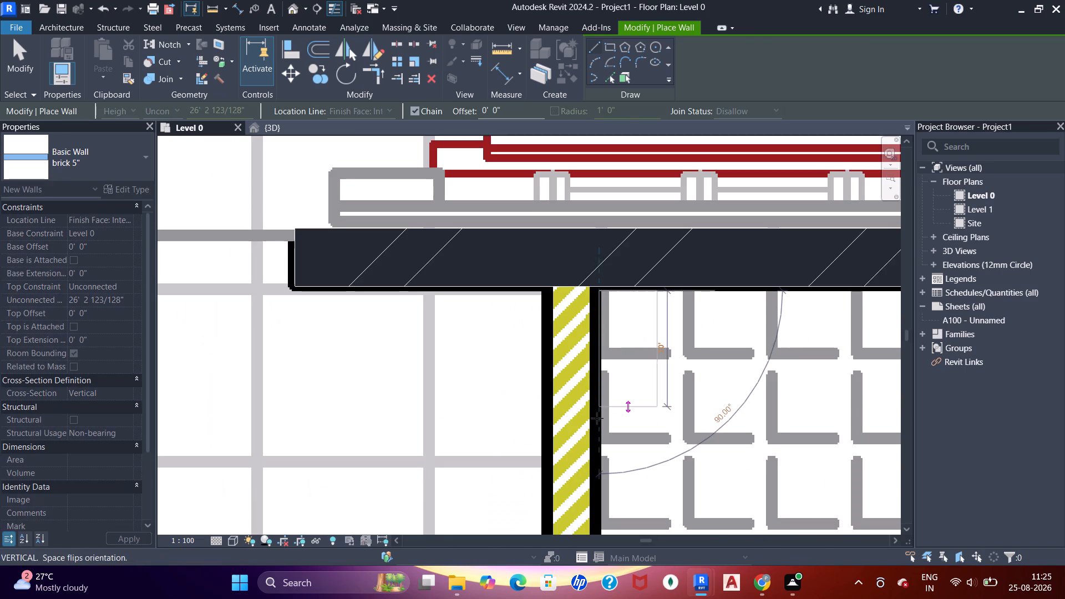
pyautogui.moveTo(597, 420); pyautogui.dragTo(597, 229, button='middle')
pyautogui.moveTo(611, 409); pyautogui.dragTo(593, 288, button='middle')
pyautogui.moveTo(568, 434); pyautogui.dragTo(554, 352, button='middle')
pyautogui.scroll(10, 553, 349)
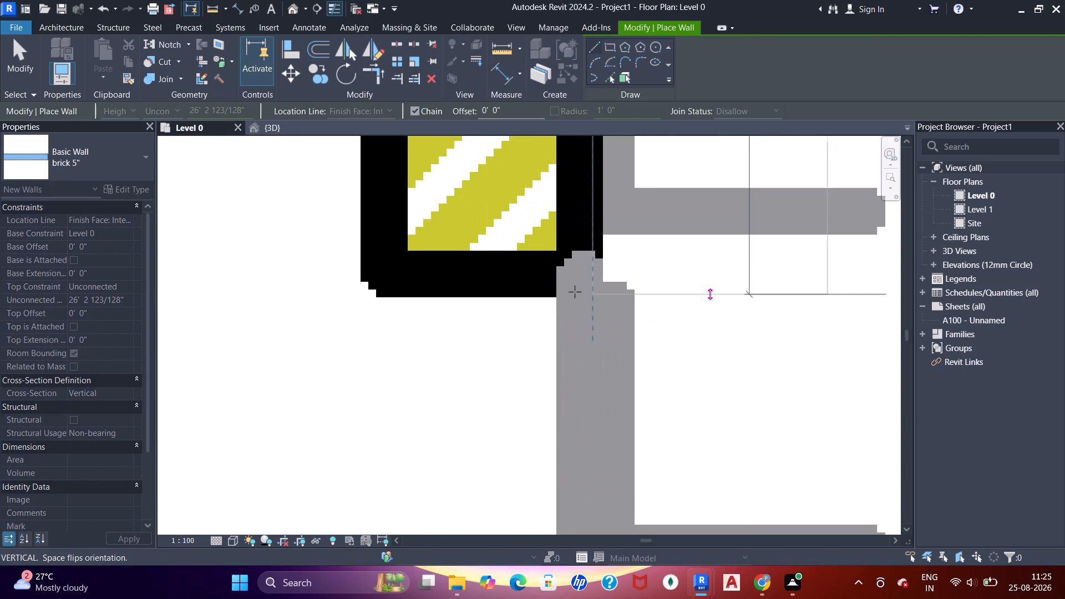
pyautogui.click(582, 285)
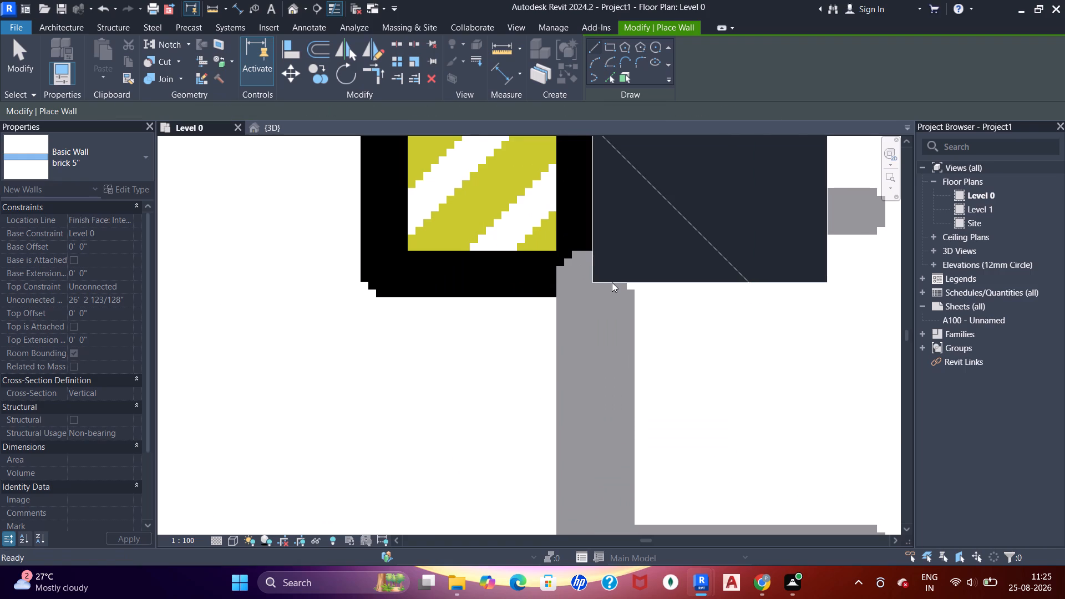
# Flip the new dress/wash room partition so that it sits over the hatched wall on the plan.
pyautogui.click(612, 282)
pyautogui.scroll(-6, 601, 271)
pyautogui.scroll(1, 606, 222)
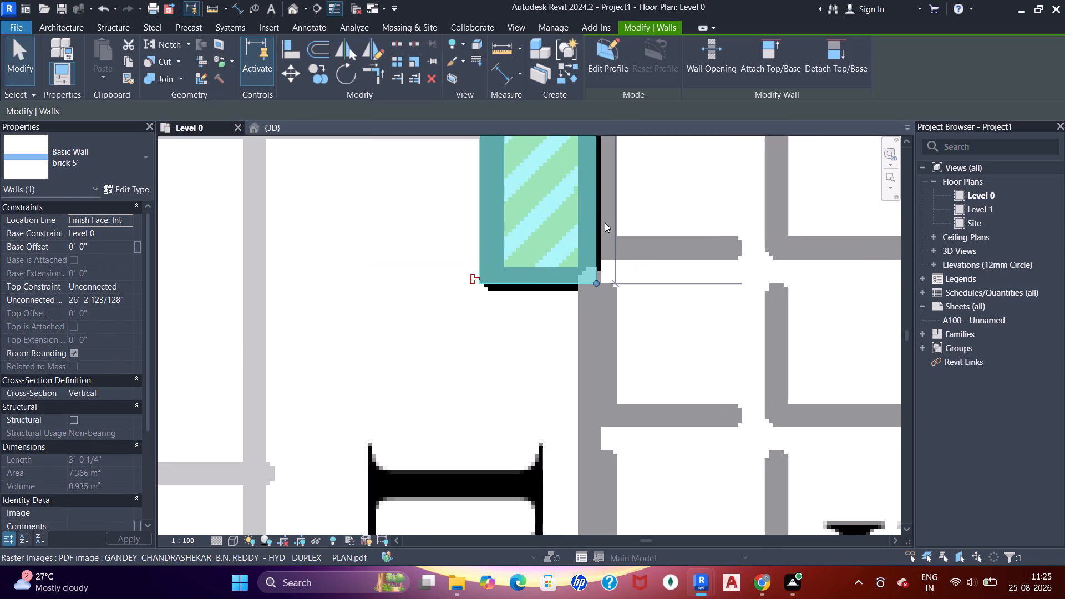
pyautogui.scroll(11, 604, 222)
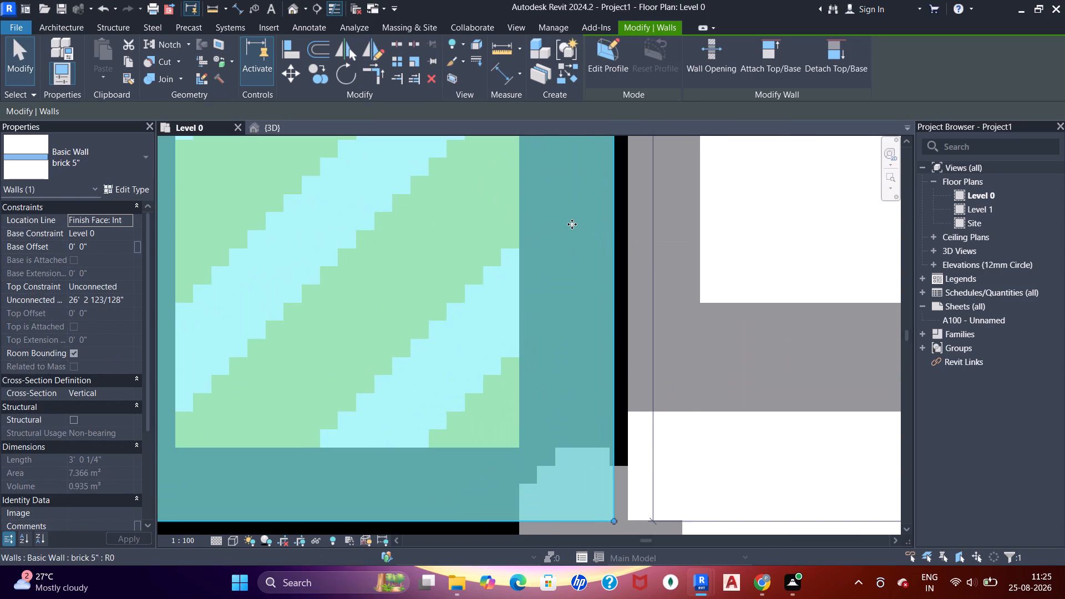
pyautogui.scroll(-12, 572, 224)
pyautogui.moveTo(564, 196); pyautogui.dragTo(524, 358, button='middle')
pyautogui.moveTo(528, 270); pyautogui.dragTo(523, 430, button='middle')
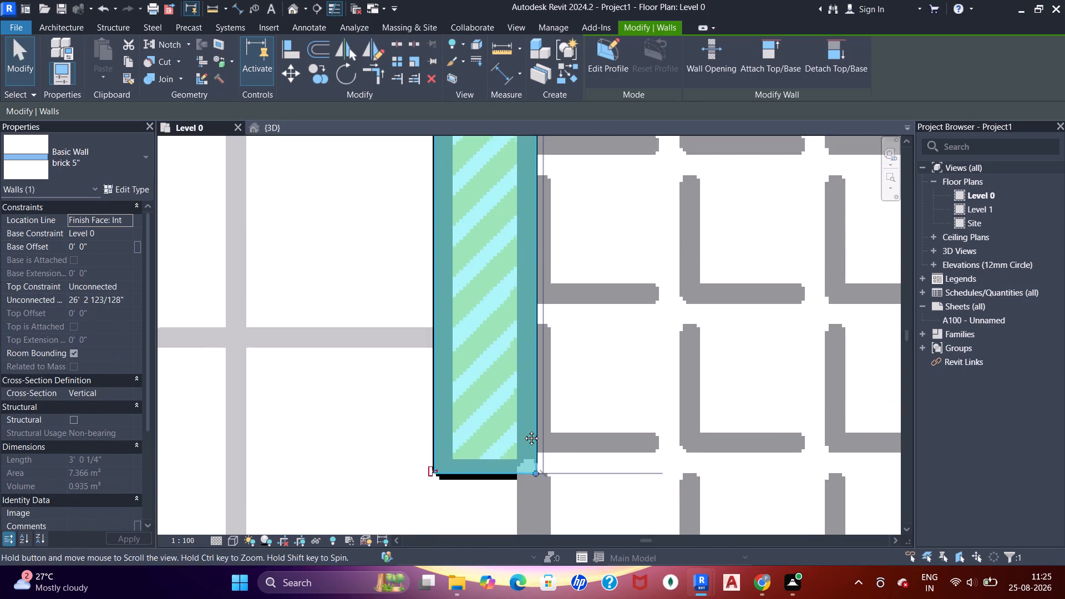
pyautogui.moveTo(523, 430); pyautogui.dragTo(520, 460, button='middle')
pyautogui.scroll(1, 510, 250)
pyautogui.moveTo(510, 250); pyautogui.dragTo(506, 523, button='middle')
pyautogui.moveTo(504, 283); pyautogui.dragTo(513, 522, button='middle')
pyautogui.scroll(-3, 509, 342)
pyautogui.scroll(5, 499, 367)
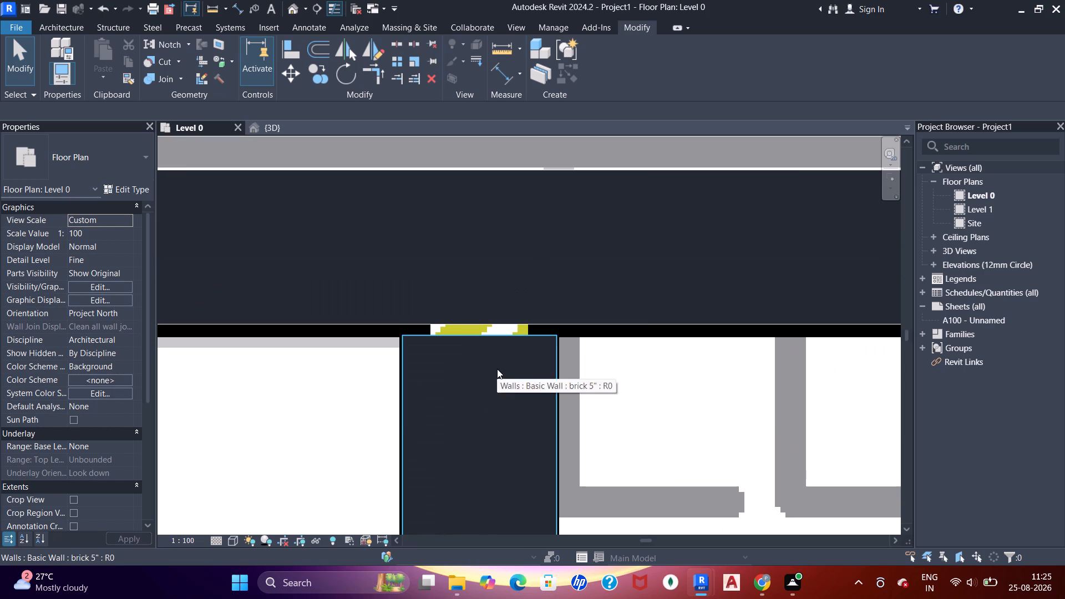
# Align the short wall stub's dress room face with the lower face of the adjoining hall-side column.
pyautogui.scroll(-7, 496, 352)
pyautogui.moveTo(410, 380); pyautogui.dragTo(628, 383, button='middle')
pyautogui.scroll(-6, 439, 382)
pyautogui.moveTo(374, 398); pyautogui.dragTo(778, 387, button='middle')
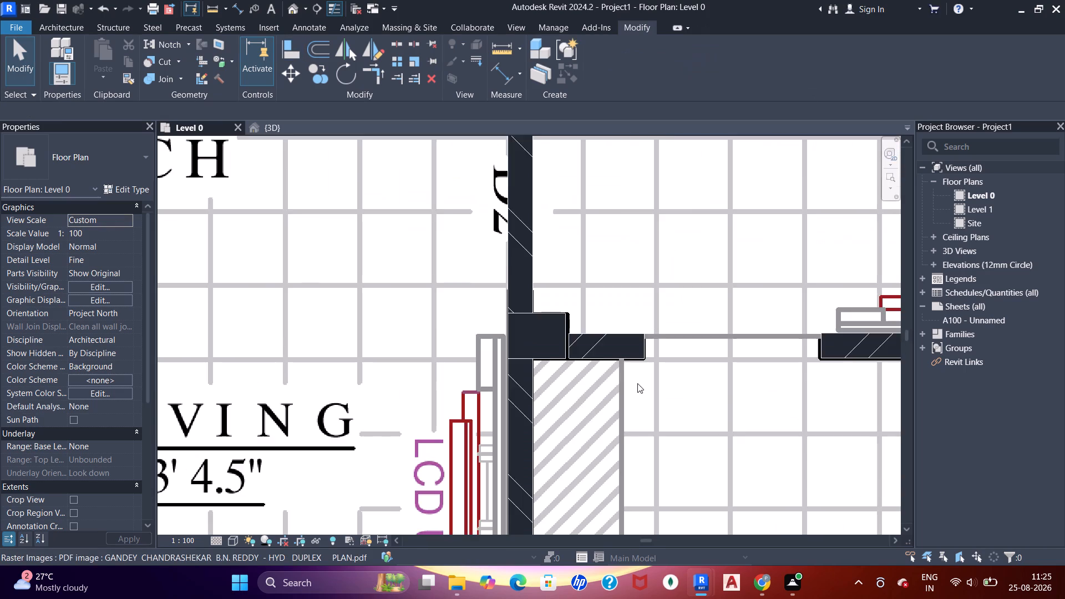
pyautogui.scroll(6, 638, 383)
pyautogui.scroll(4, 476, 338)
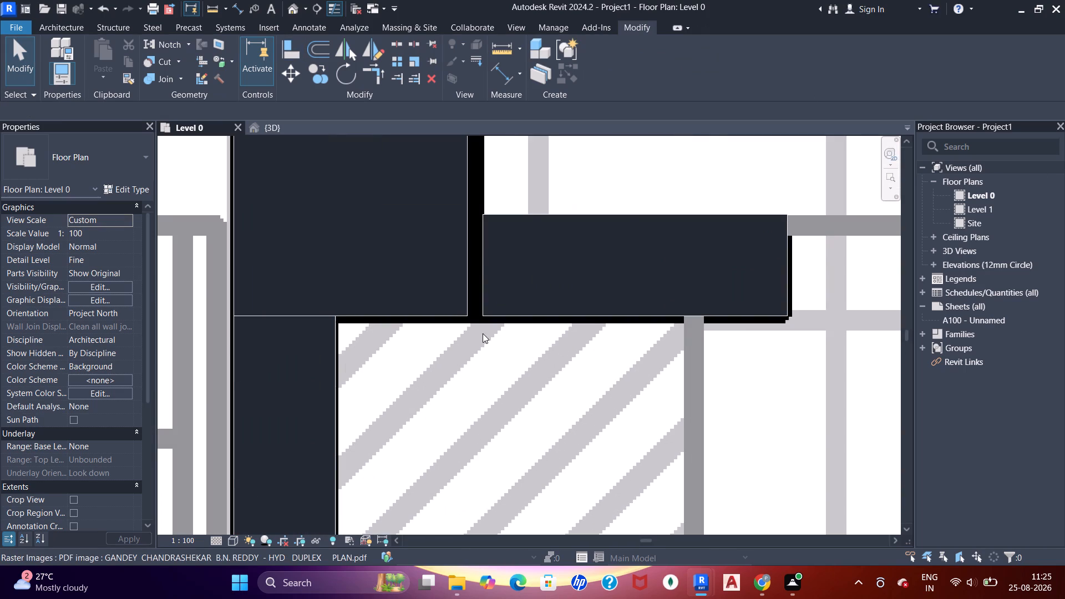
pyautogui.click(459, 318)
pyautogui.click(501, 318)
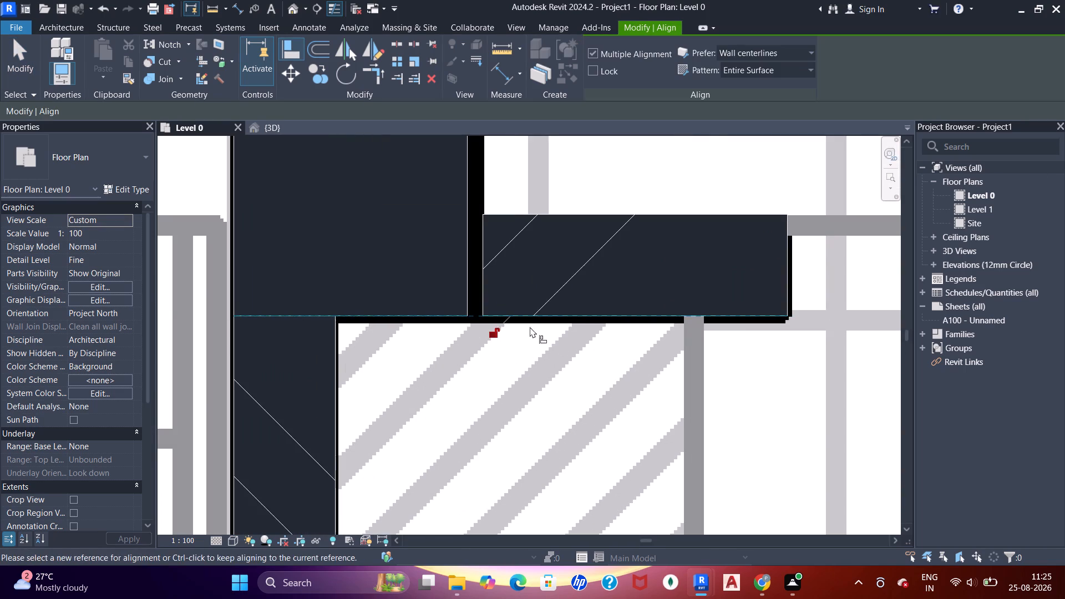
# Nudge the short wall stub slightly toward the dress room to match the plan outline.
pyautogui.click(630, 313)
pyautogui.scroll(5, 629, 321)
pyautogui.scroll(-4, 647, 292)
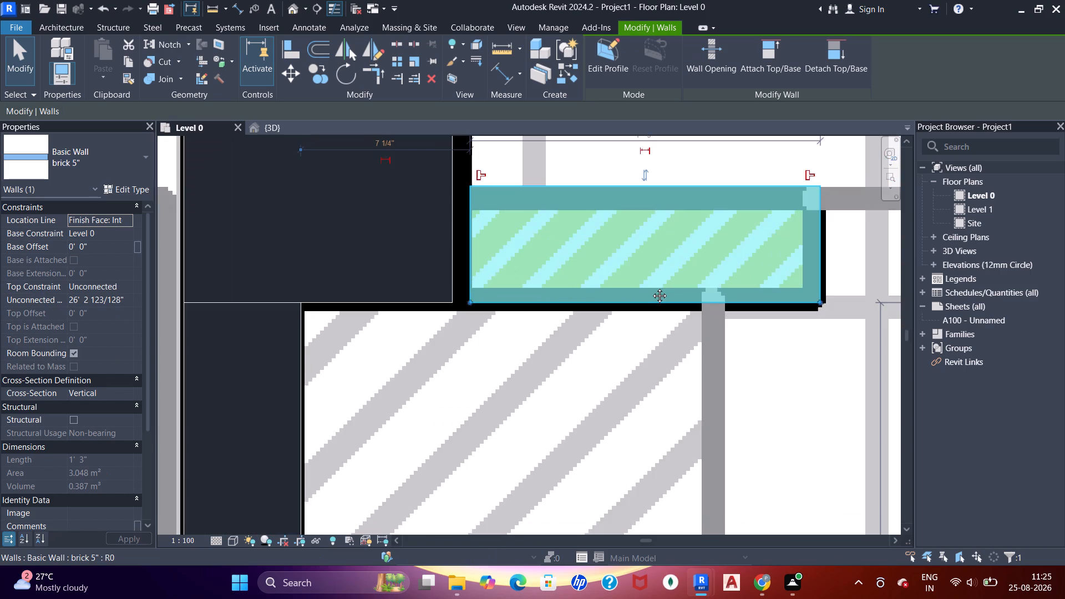
pyautogui.moveTo(652, 286); pyautogui.dragTo(599, 372, button='middle')
pyautogui.scroll(4, 583, 404)
pyautogui.moveTo(585, 405); pyautogui.dragTo(570, 390, button='middle')
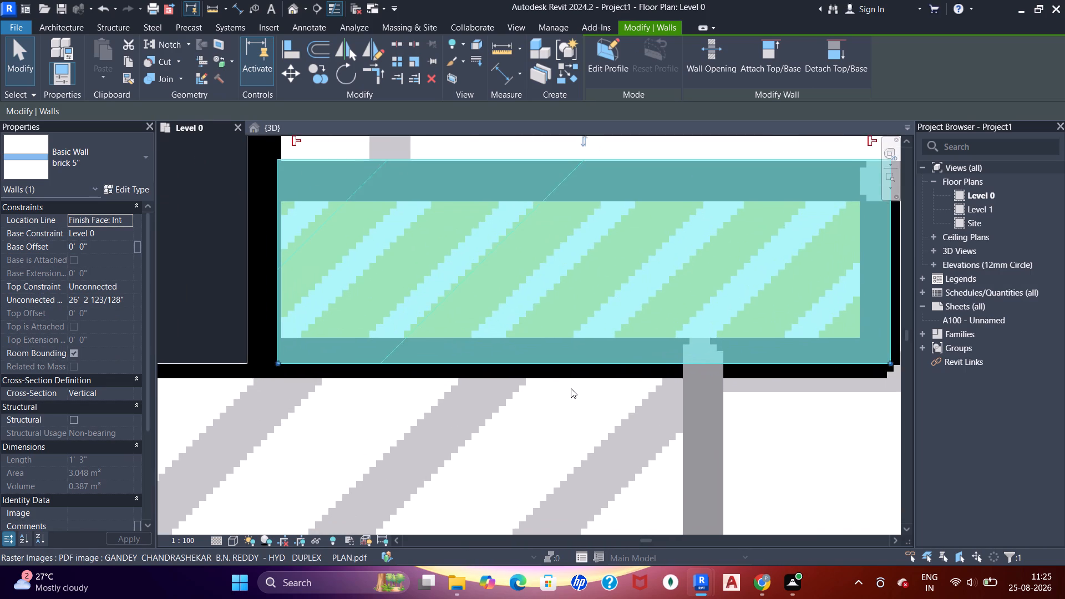
pyautogui.scroll(2, 571, 388)
pyautogui.scroll(-5, 571, 388)
pyautogui.moveTo(547, 361); pyautogui.dragTo(572, 331, button='middle')
pyautogui.moveTo(354, 379); pyautogui.dragTo(630, 346, button='middle')
# Pull the upper end of the hall/dress room wall back from the column.
pyautogui.click(491, 355)
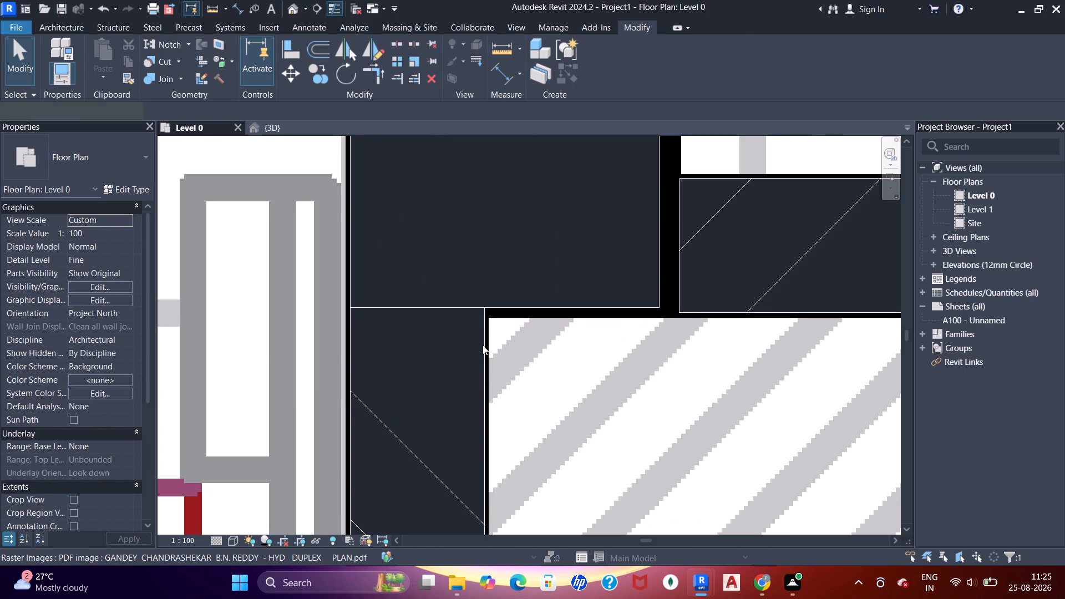
pyautogui.click(483, 345)
pyautogui.click(480, 327)
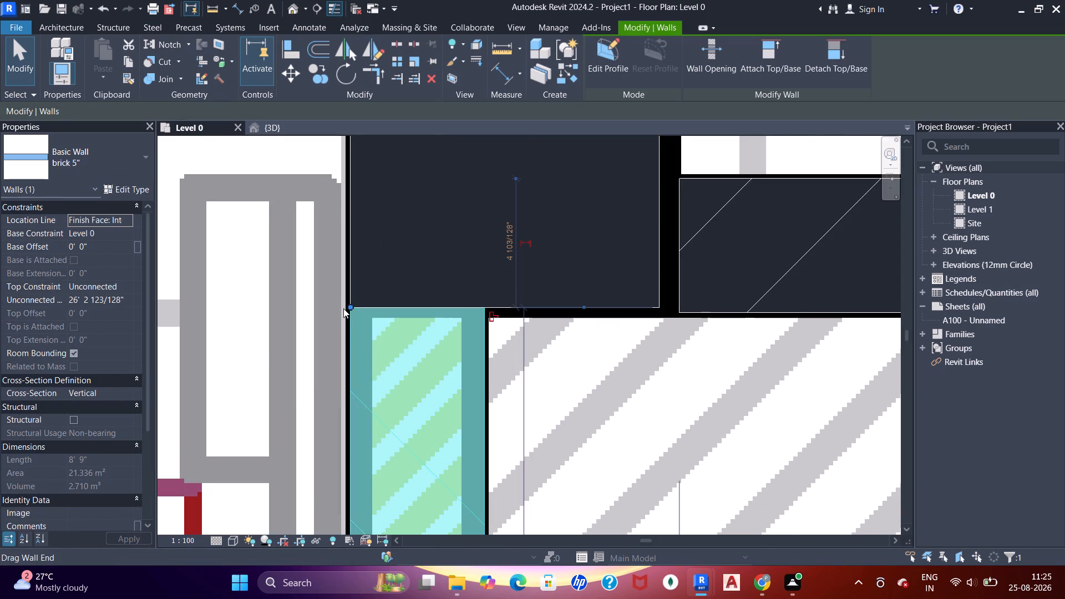
pyautogui.moveTo(351, 302); pyautogui.dragTo(353, 331)
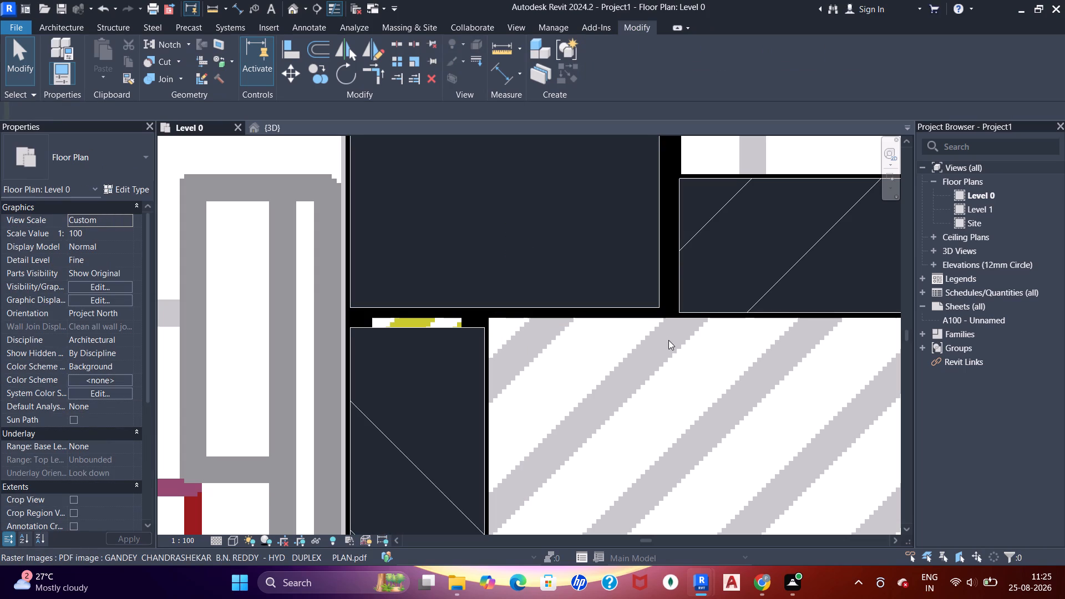
# Align the column's lower face with the dress room face of the short wall stub.
pyautogui.click(772, 316)
pyautogui.click(623, 312)
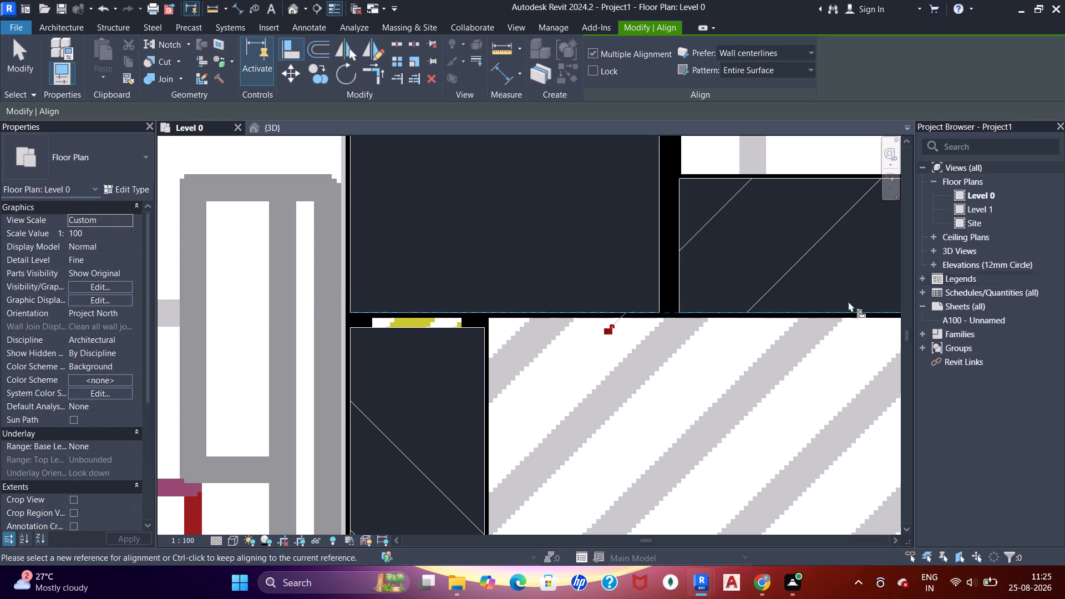
# Align the upper end of the hall/dress room wall with the column's lower face.
pyautogui.click(193, 272)
pyautogui.click(356, 308)
pyautogui.click(367, 325)
pyautogui.scroll(-3, 361, 309)
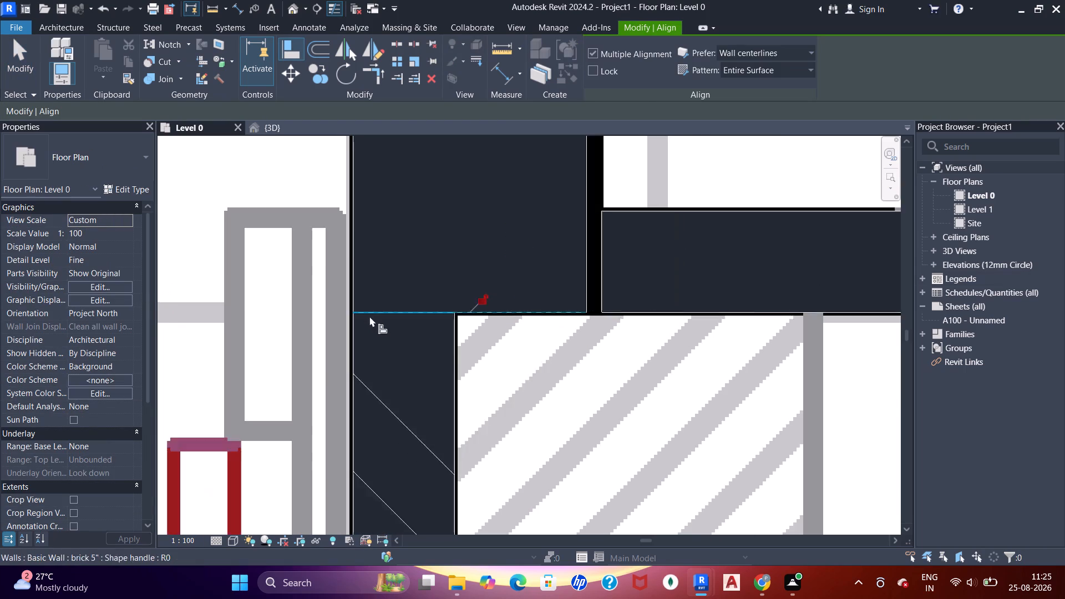
pyautogui.scroll(-3, 369, 316)
pyautogui.scroll(1, 439, 221)
# Align the lower end of the wall above the column with the column's upper face.
pyautogui.moveTo(420, 277); pyautogui.dragTo(410, 349, button='middle')
pyautogui.scroll(4, 405, 266)
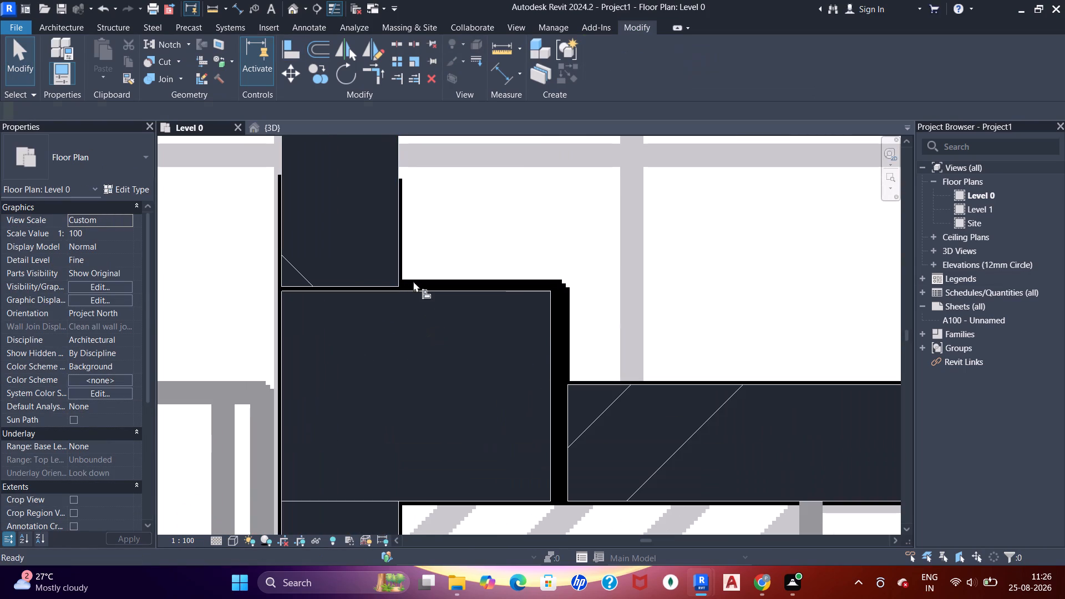
pyautogui.click(414, 287)
pyautogui.click(390, 292)
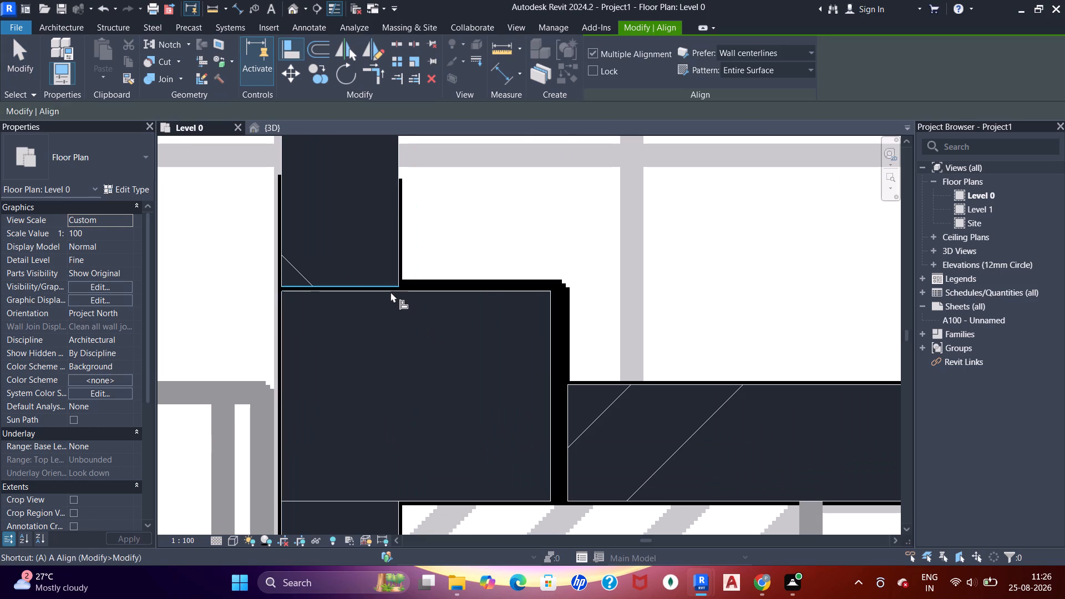
pyautogui.click(379, 293)
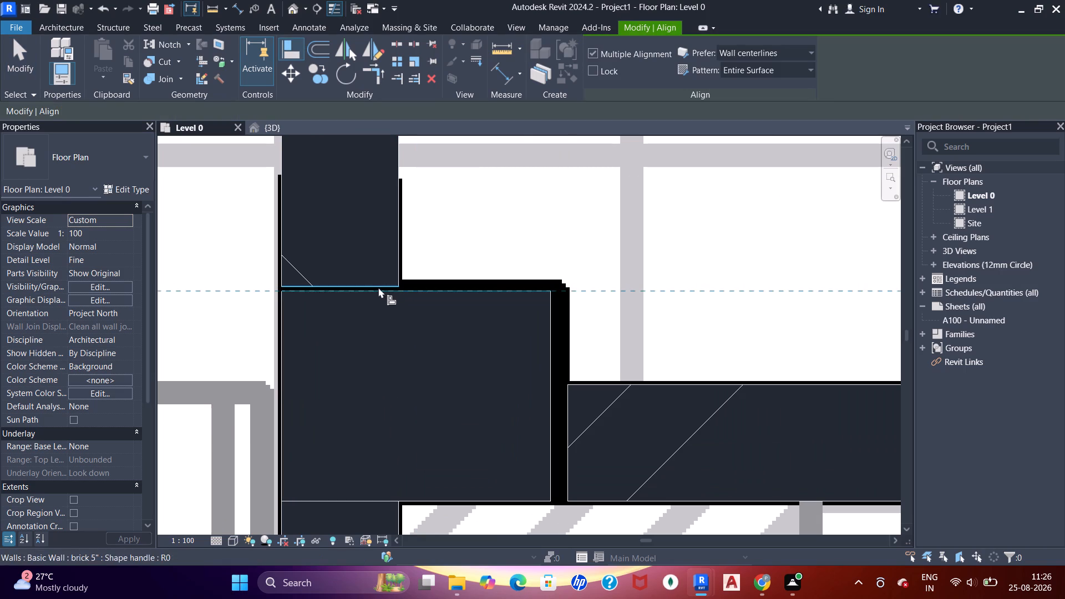
pyautogui.click(378, 287)
# Align the short wall stub's end with the side face of the column, closing the gap between them.
pyautogui.scroll(-5, 402, 271)
pyautogui.moveTo(457, 280); pyautogui.dragTo(382, 258, button='middle')
pyautogui.click(442, 242)
pyautogui.click(398, 294)
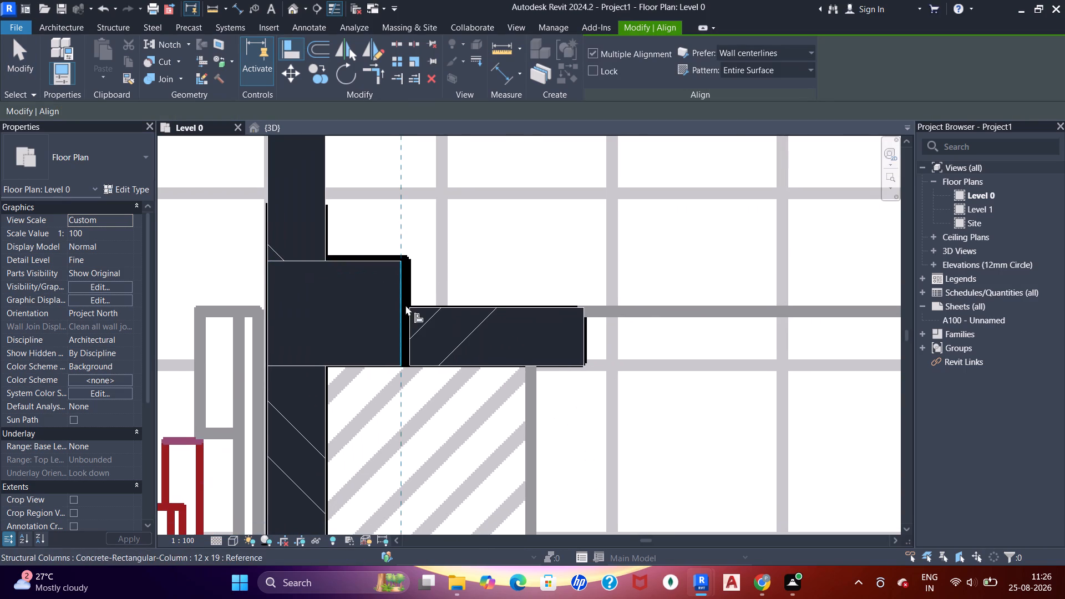
pyautogui.click(407, 317)
# Align the lower face of the wall across the dress room opening with the short wall stub's face.
pyautogui.scroll(-4, 426, 316)
pyautogui.moveTo(516, 311); pyautogui.dragTo(400, 317, button='middle')
pyautogui.click(430, 359)
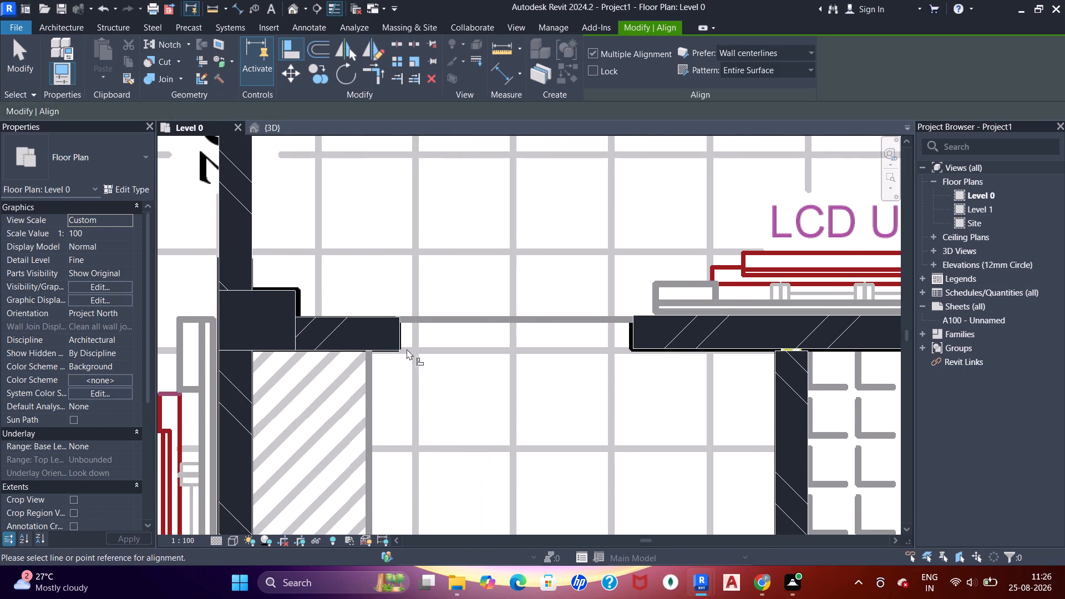
pyautogui.click(384, 350)
pyautogui.click(656, 348)
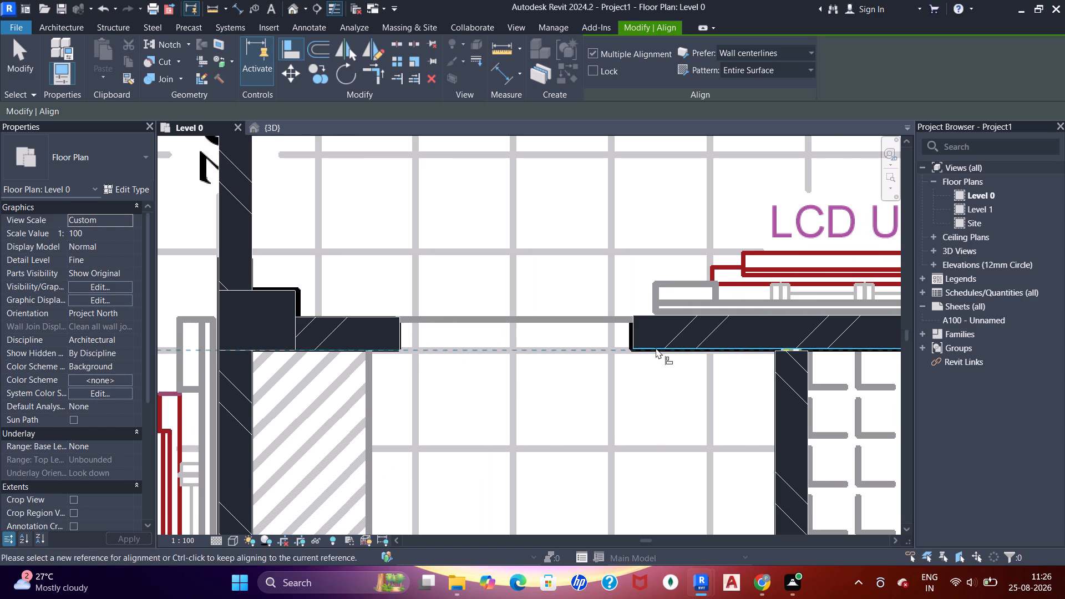
# Align the lower face of the column beside the LCD unit with the lower face of the wall under that unit.
pyautogui.scroll(-3, 664, 351)
pyautogui.moveTo(668, 350); pyautogui.dragTo(404, 350, button='middle')
pyautogui.click(443, 387)
pyautogui.scroll(6, 493, 361)
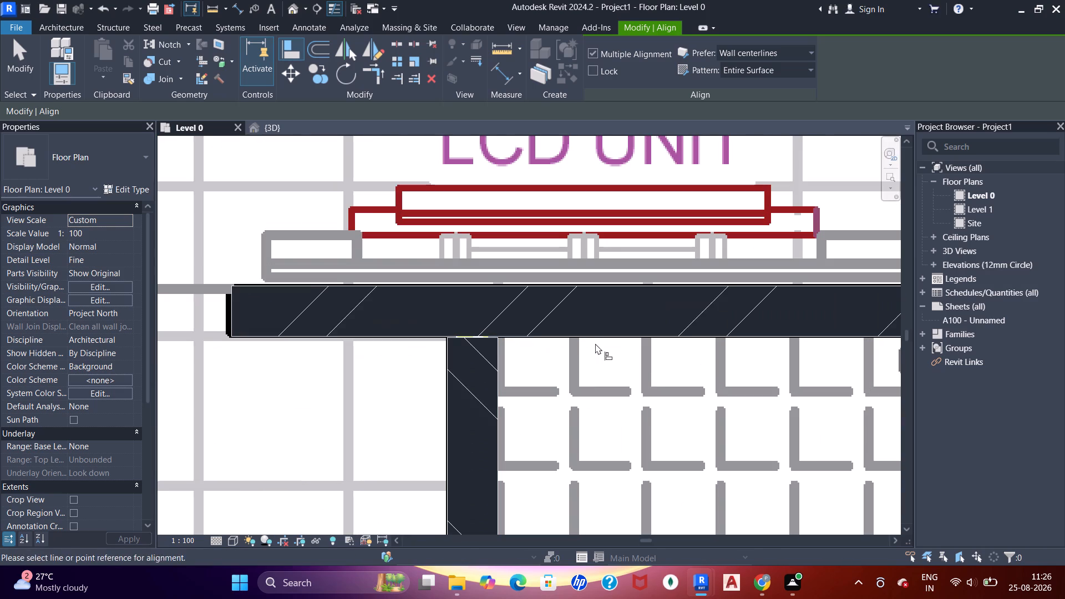
pyautogui.click(594, 340)
pyautogui.scroll(-4, 597, 338)
pyautogui.scroll(1, 291, 348)
pyautogui.moveTo(784, 361); pyautogui.dragTo(412, 365, button='middle')
pyautogui.scroll(5, 498, 348)
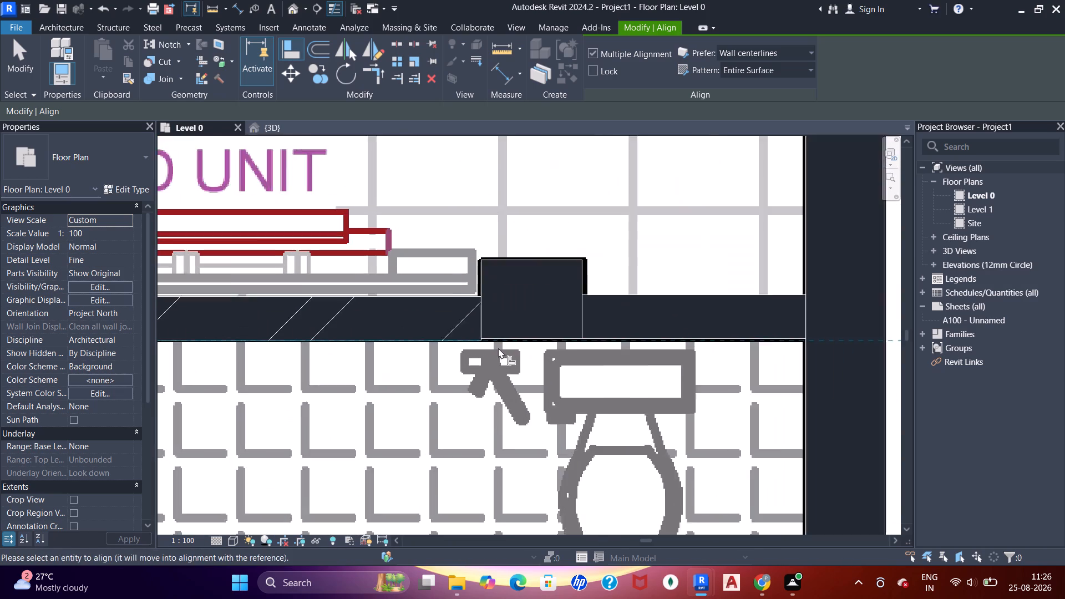
pyautogui.click(511, 336)
pyautogui.click(681, 226)
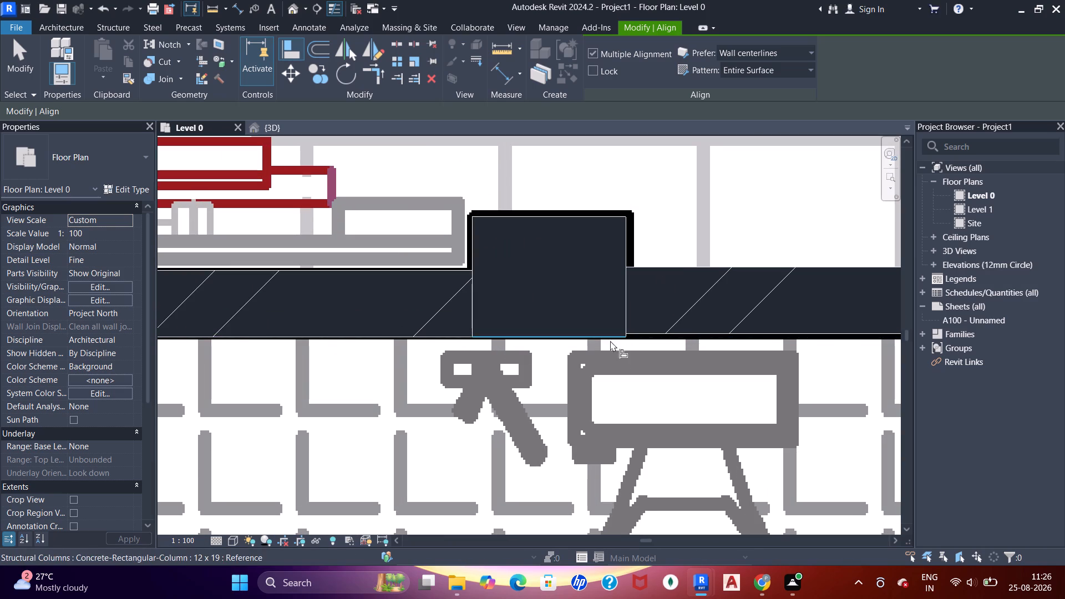
# Align the lower face of the short wall between that column and the outer wall with the column's lower face.
pyautogui.click(610, 340)
pyautogui.click(654, 335)
pyautogui.scroll(-6, 662, 323)
pyautogui.moveTo(683, 329); pyautogui.dragTo(432, 326, button='middle')
pyautogui.scroll(5, 519, 325)
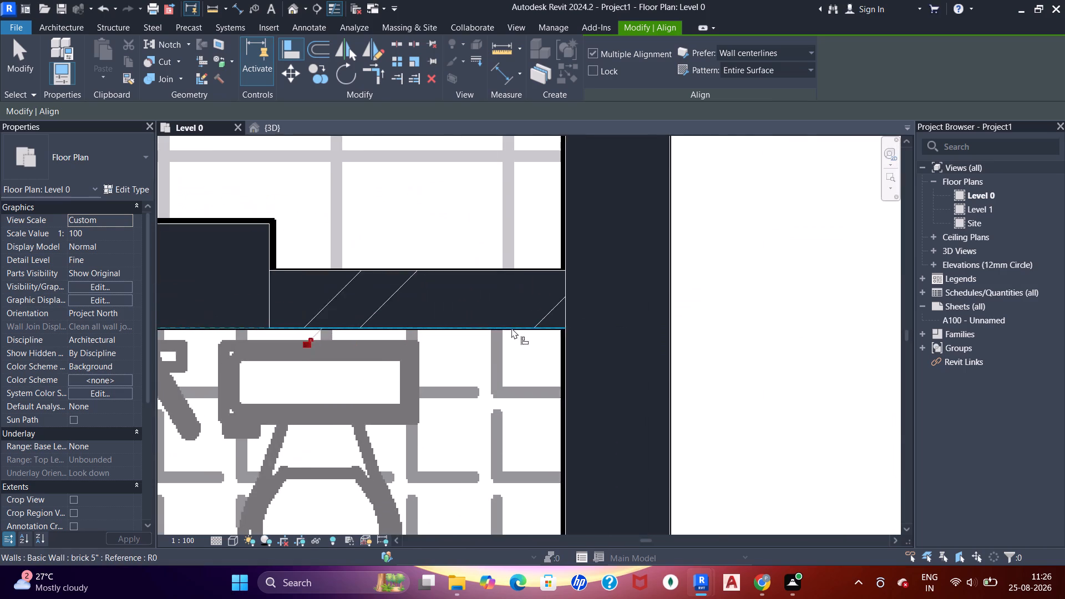
# Align the upper end of the dress/wash room partition with the lower face of the wall under the LCD unit.
pyautogui.scroll(-7, 499, 331)
pyautogui.moveTo(315, 354); pyautogui.dragTo(496, 331, button='middle')
pyautogui.moveTo(378, 392); pyautogui.dragTo(470, 296, button='middle')
pyautogui.scroll(4, 470, 296)
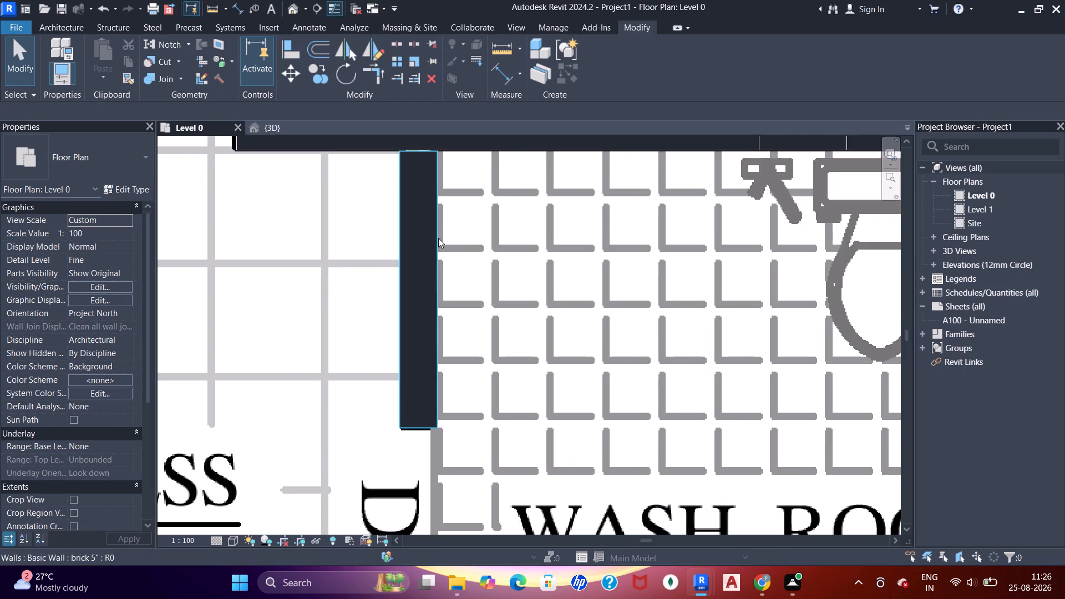
pyautogui.moveTo(440, 251); pyautogui.dragTo(499, 502, button='middle')
pyautogui.scroll(6, 443, 415)
pyautogui.moveTo(597, 400); pyautogui.dragTo(589, 400)
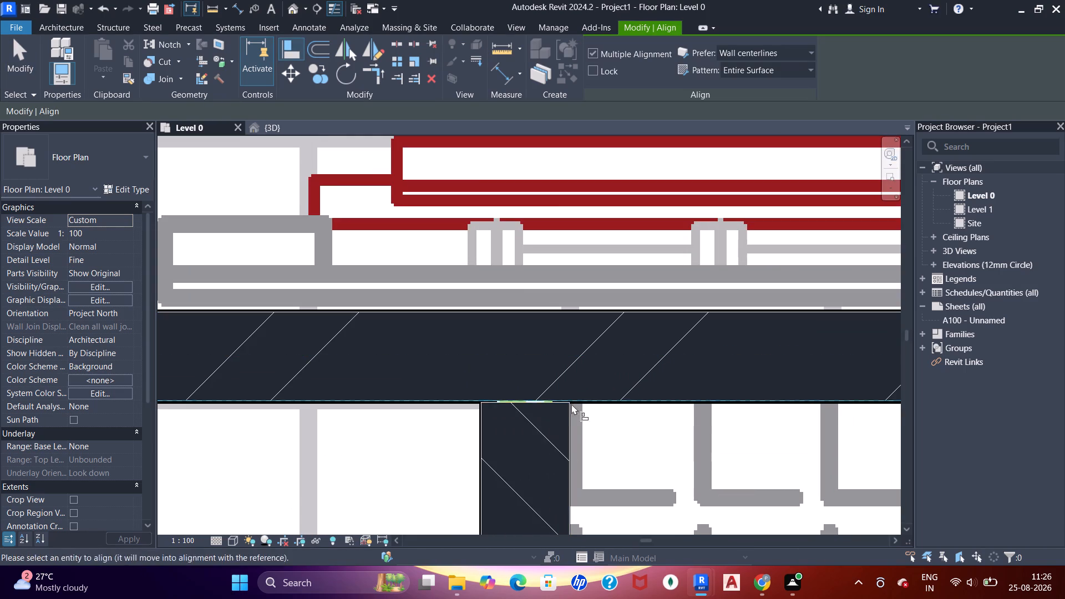
pyautogui.click(559, 404)
# Join the wall under the LCD unit with the dress/wash room partition and the column, and the column with the short wall beyond.
pyautogui.scroll(-12, 546, 410)
pyautogui.scroll(-1, 399, 367)
pyautogui.moveTo(369, 382); pyautogui.dragTo(347, 366, button='middle')
pyautogui.scroll(-1, 347, 366)
pyautogui.scroll(4, 410, 368)
pyautogui.click(489, 367)
pyautogui.click(503, 390)
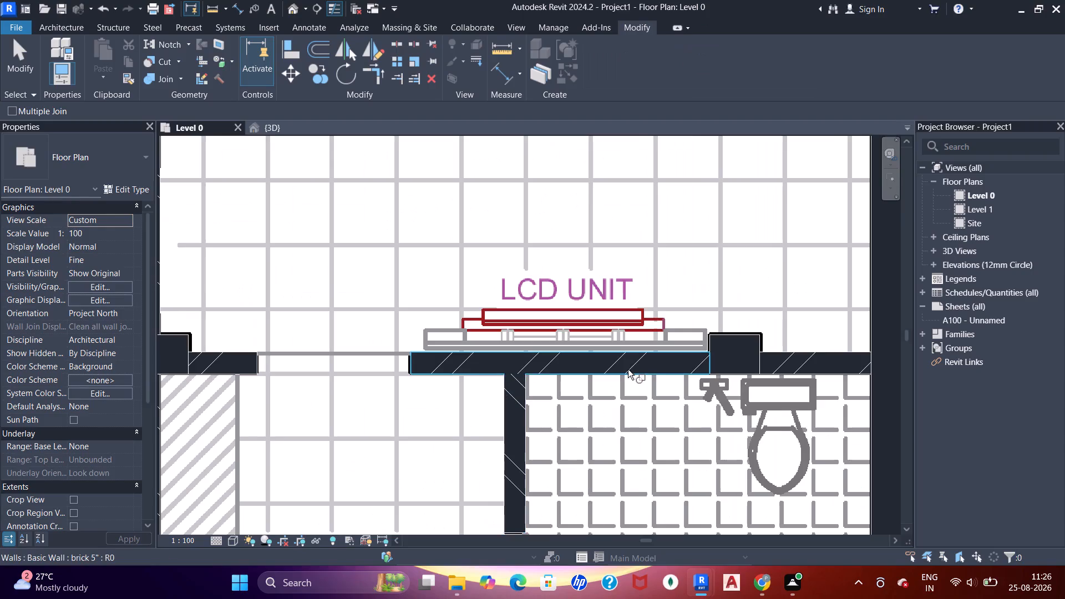
pyautogui.click(707, 363)
pyautogui.click(681, 368)
pyautogui.click(751, 361)
pyautogui.click(763, 359)
# Draw a brick 5" wall from the lower edge of the D3 opening down to the outer wall, between dress and wash rooms.
pyautogui.scroll(-6, 649, 371)
pyautogui.scroll(1, 680, 374)
pyautogui.moveTo(672, 377); pyautogui.dragTo(612, 390, button='middle')
pyautogui.scroll(5, 721, 366)
pyautogui.scroll(-14, 525, 369)
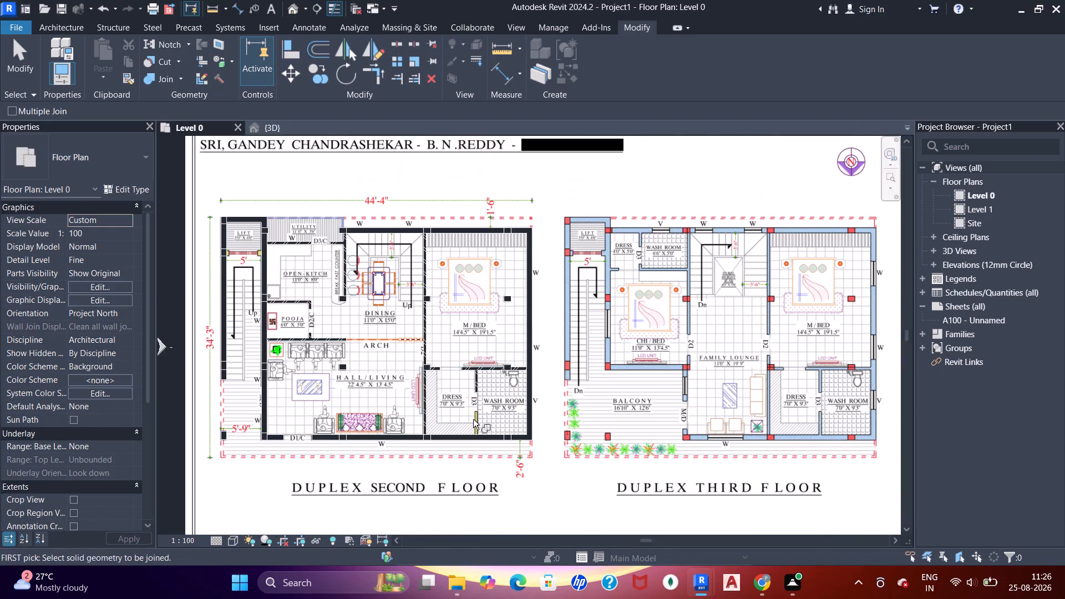
pyautogui.moveTo(473, 416); pyautogui.dragTo(471, 338, button='middle')
pyautogui.scroll(11, 473, 341)
pyautogui.moveTo(484, 338); pyautogui.dragTo(484, 368, button='middle')
pyautogui.scroll(4, 486, 372)
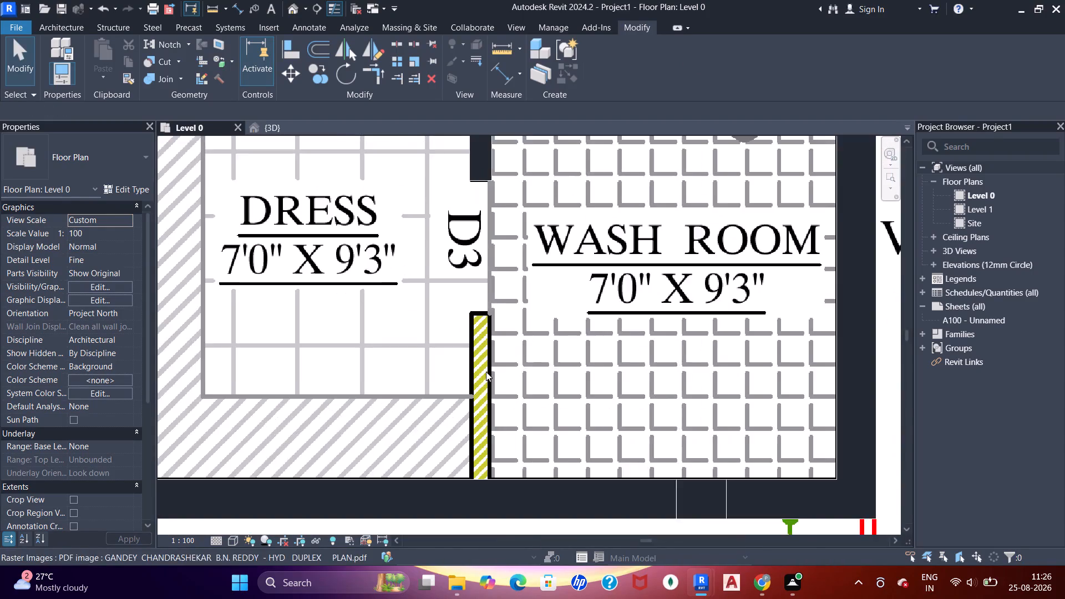
pyautogui.scroll(3, 476, 307)
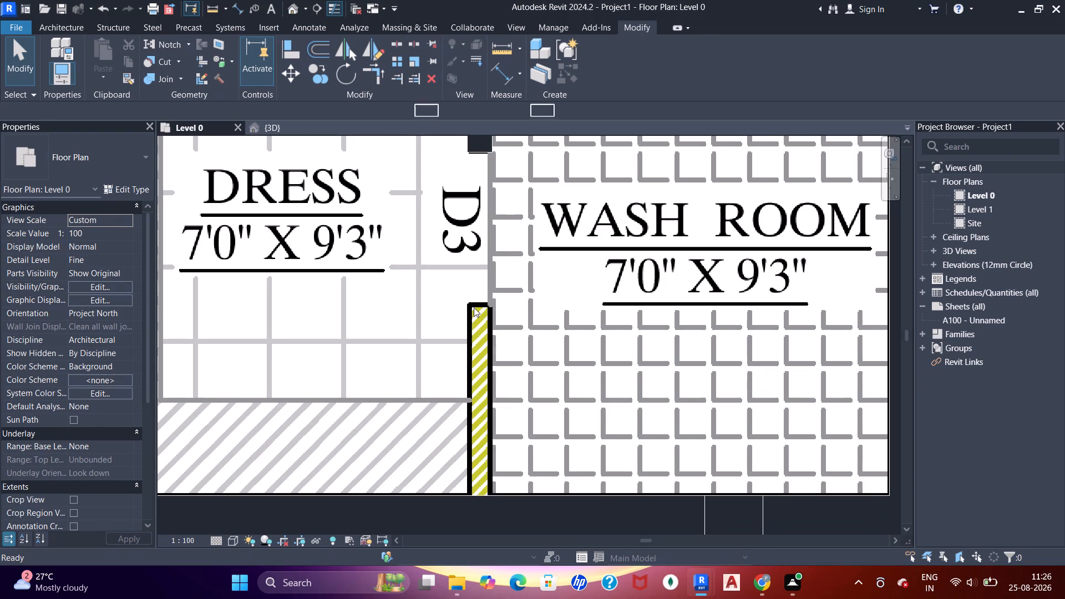
pyautogui.scroll(8, 474, 307)
pyautogui.click(469, 302)
pyautogui.scroll(-6, 455, 333)
pyautogui.moveTo(472, 398); pyautogui.dragTo(474, 239, button='middle')
pyautogui.scroll(1, 474, 243)
pyautogui.moveTo(450, 422); pyautogui.dragTo(450, 413, button='middle')
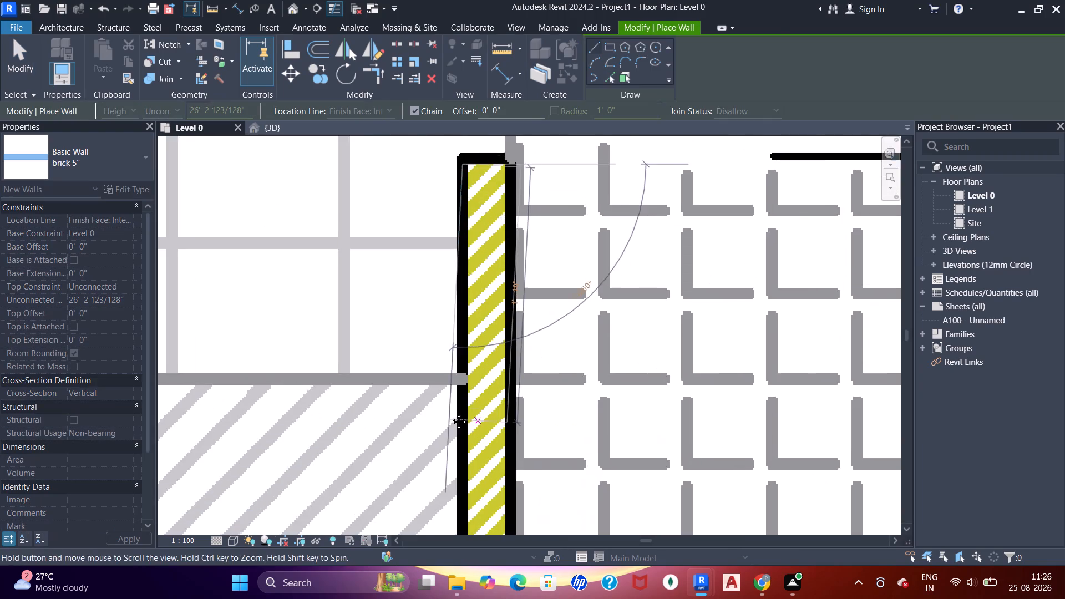
pyautogui.moveTo(450, 413); pyautogui.dragTo(472, 241, button='middle')
pyautogui.middleClick(475, 301)
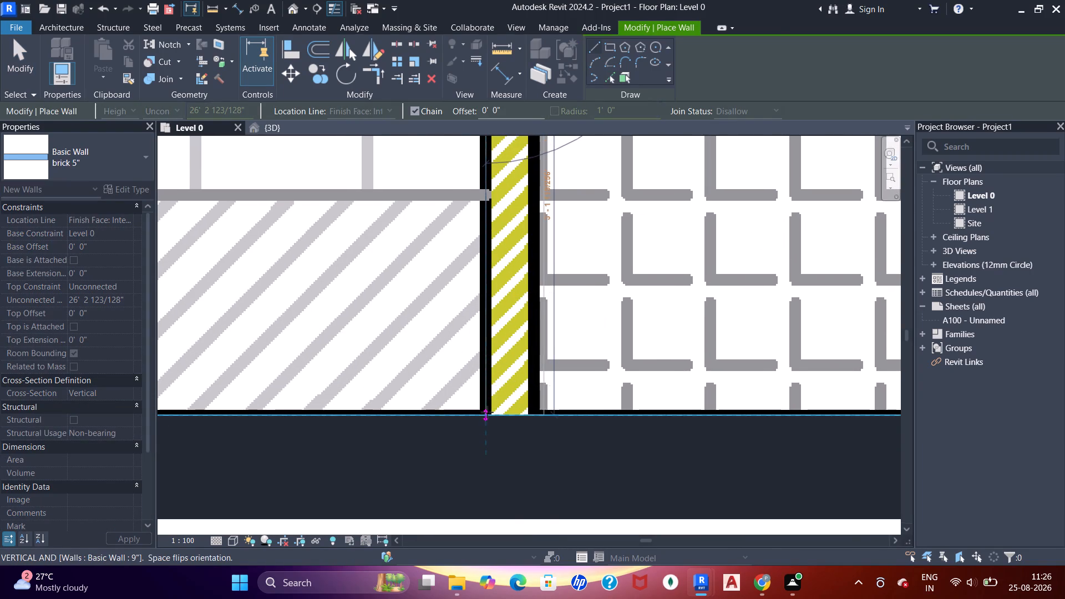
pyautogui.click(487, 412)
# Align the dress-side face of the wall below D3 with the matching face of the partition above D3.
pyautogui.scroll(-11, 494, 378)
pyautogui.moveTo(519, 226); pyautogui.dragTo(519, 342, button='middle')
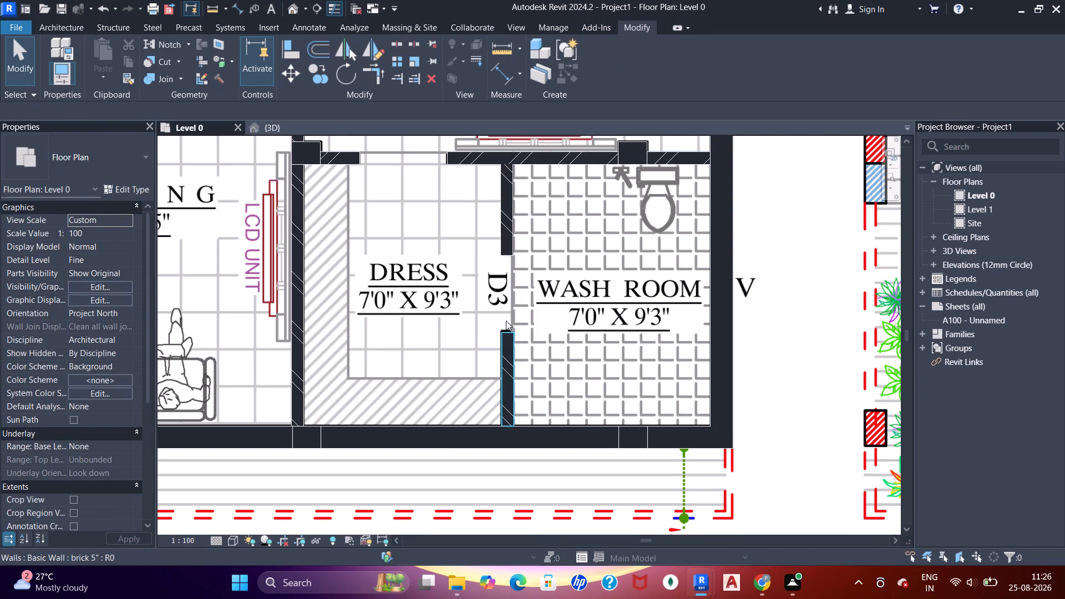
pyautogui.click(504, 213)
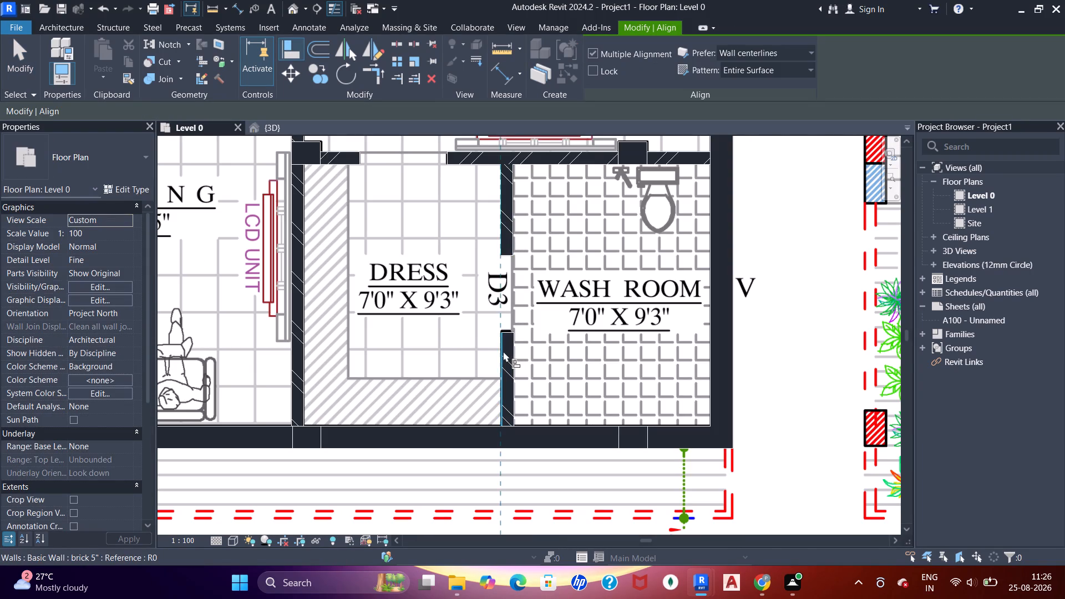
pyautogui.click(503, 351)
# Draw a 9" basic wall about 4' 8" long across the lift door side, over the plan's lift opening.
pyautogui.scroll(-5, 510, 302)
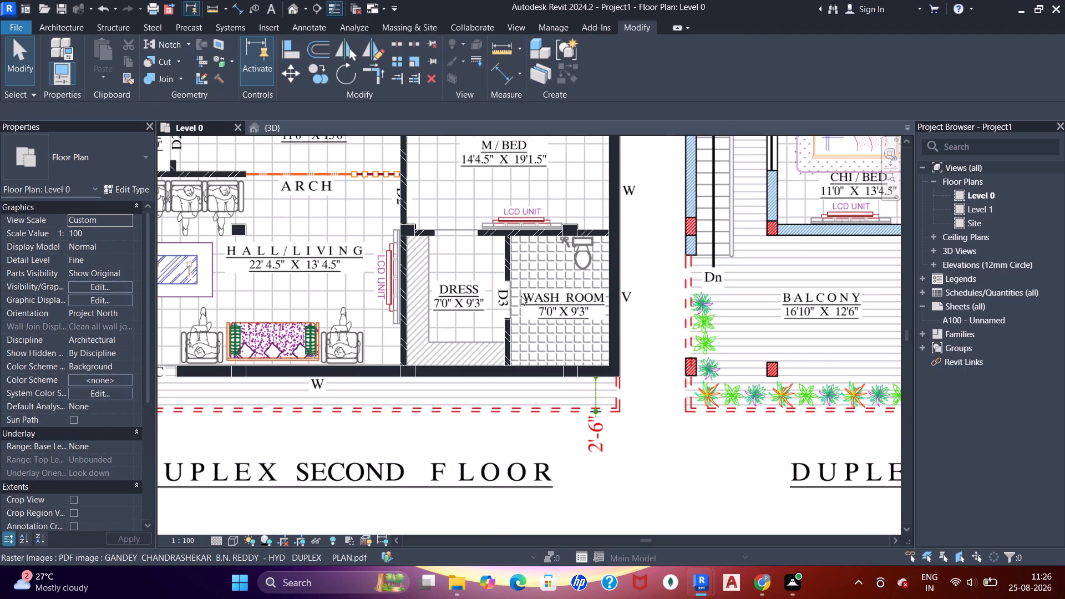
pyautogui.scroll(-3, 449, 280)
pyautogui.moveTo(386, 232); pyautogui.dragTo(393, 364, button='middle')
pyautogui.moveTo(340, 366); pyautogui.dragTo(545, 337, button='middle')
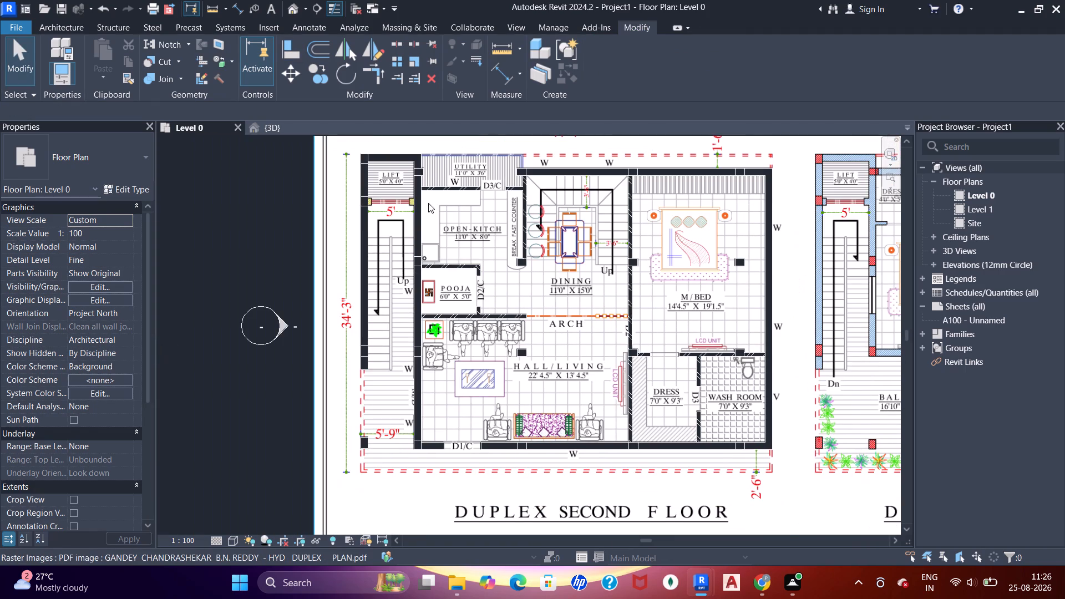
pyautogui.scroll(14, 427, 204)
pyautogui.moveTo(351, 222); pyautogui.dragTo(405, 316, button='middle')
pyautogui.scroll(1, 396, 306)
pyautogui.scroll(-3, 396, 306)
pyautogui.moveTo(390, 313); pyautogui.dragTo(407, 341, button='middle')
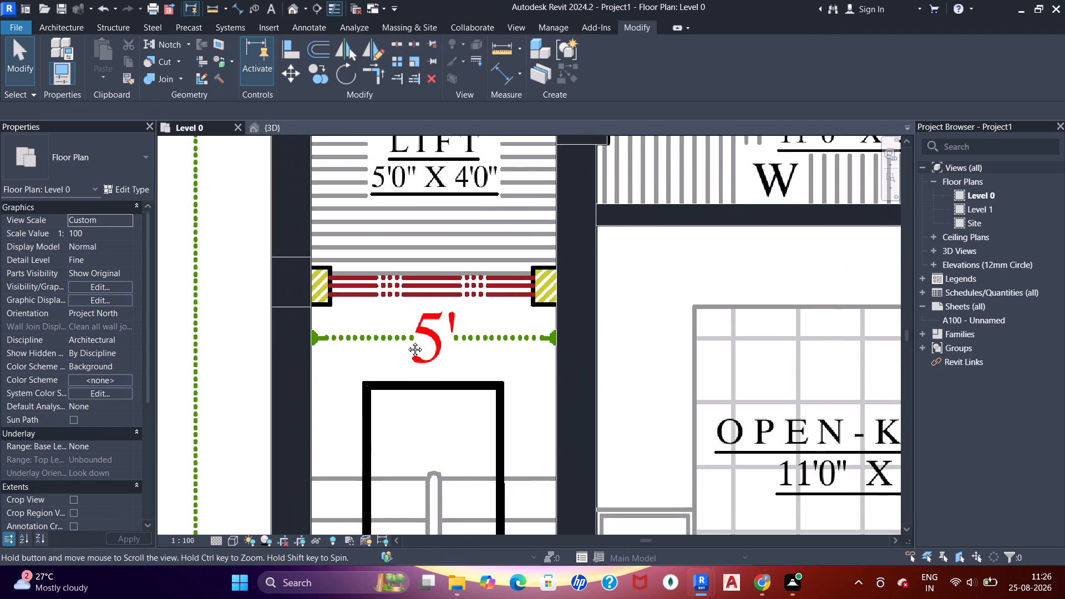
pyautogui.moveTo(407, 341); pyautogui.dragTo(410, 340, button='middle')
pyautogui.scroll(2, 359, 299)
pyautogui.click(89, 169)
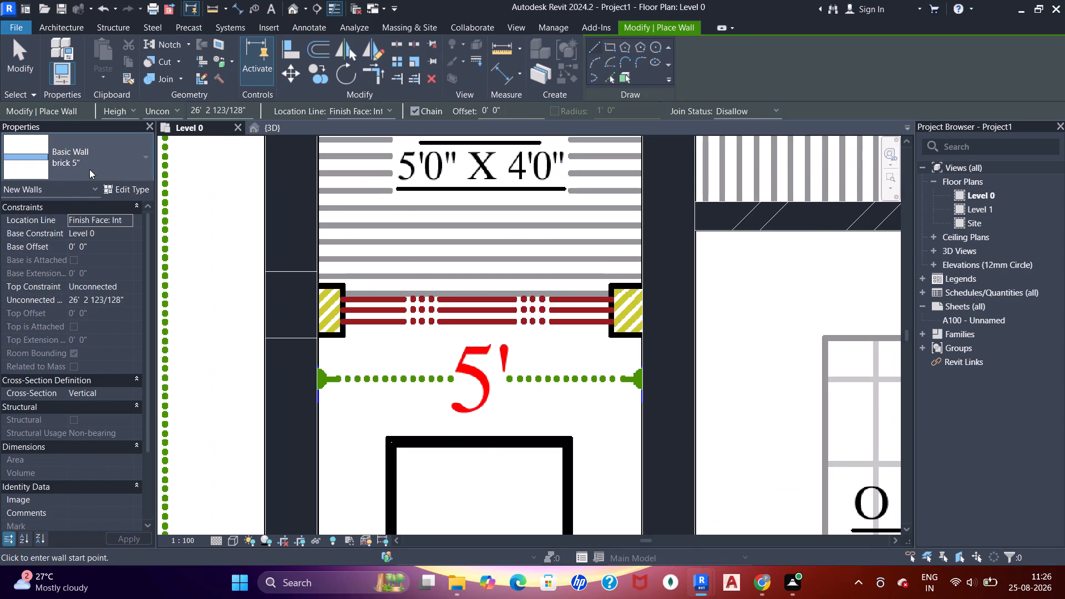
pyautogui.scroll(6, 57, 255)
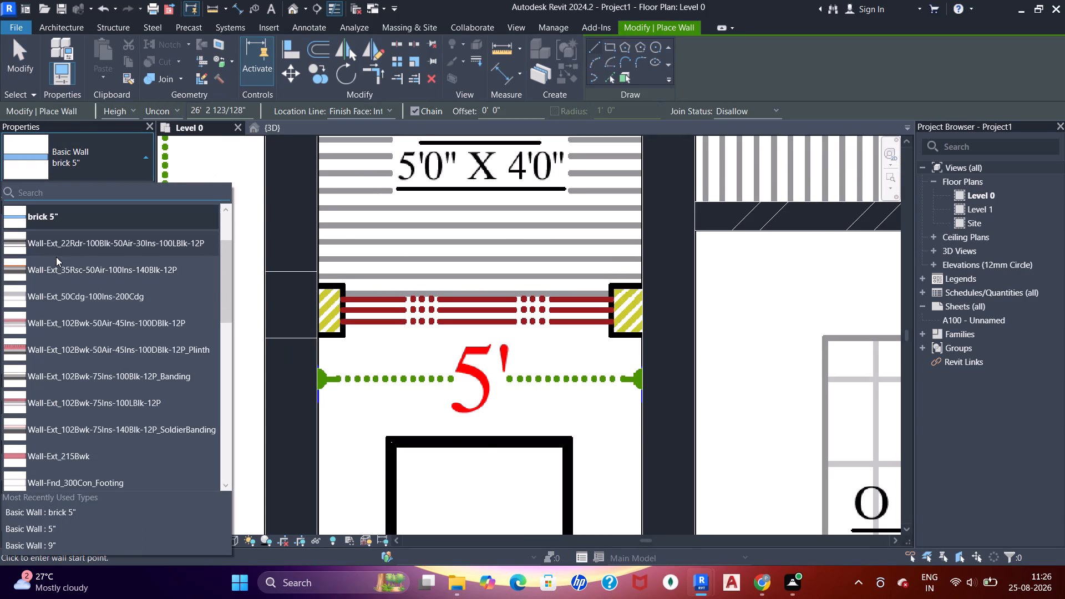
pyautogui.click(56, 257)
pyautogui.scroll(4, 351, 341)
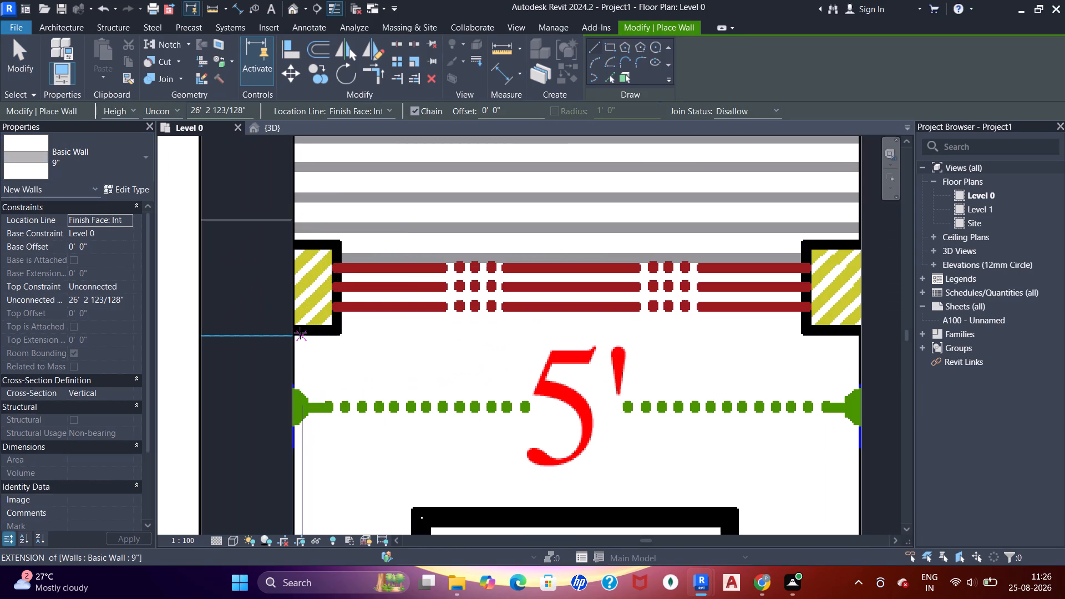
pyautogui.click(297, 331)
pyautogui.scroll(1, 590, 328)
pyautogui.moveTo(583, 328); pyautogui.dragTo(253, 334, button='middle')
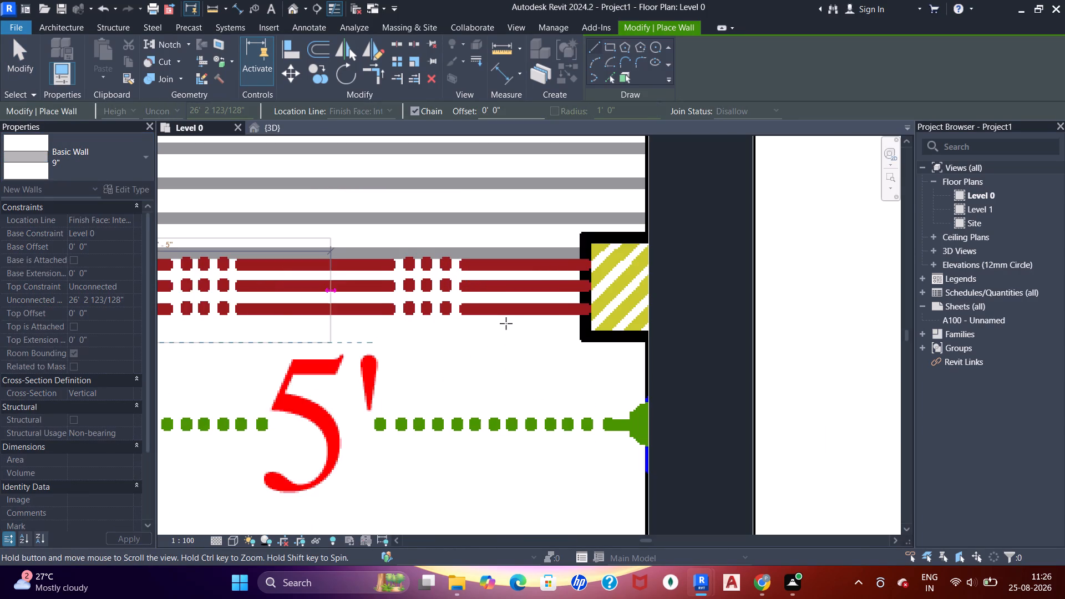
pyautogui.click(574, 341)
pyautogui.scroll(-6, 546, 287)
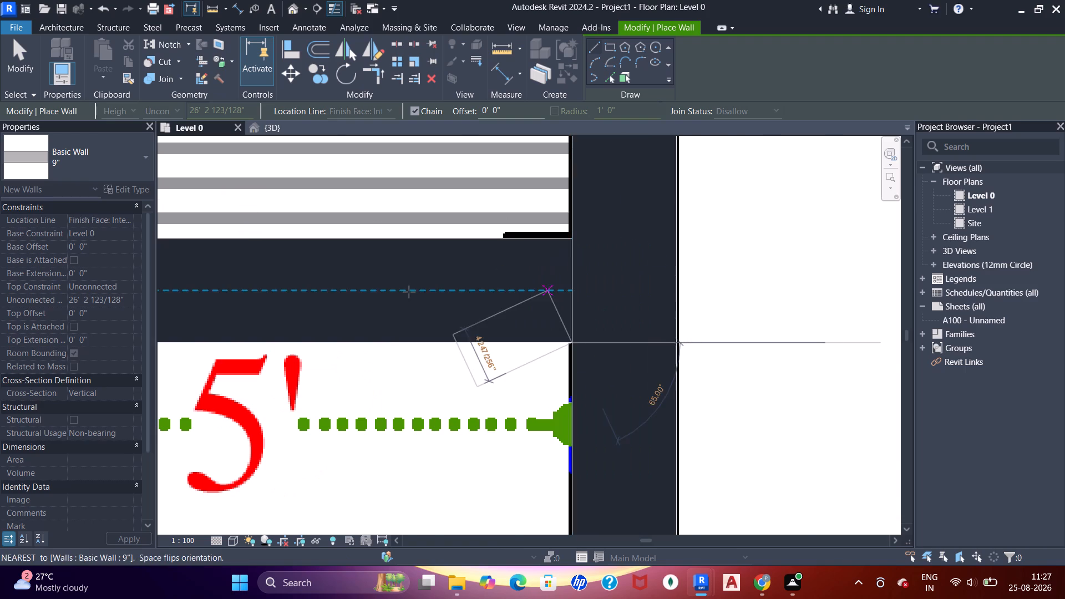
pyautogui.moveTo(409, 295); pyautogui.dragTo(503, 310, button='middle')
pyautogui.click(395, 286)
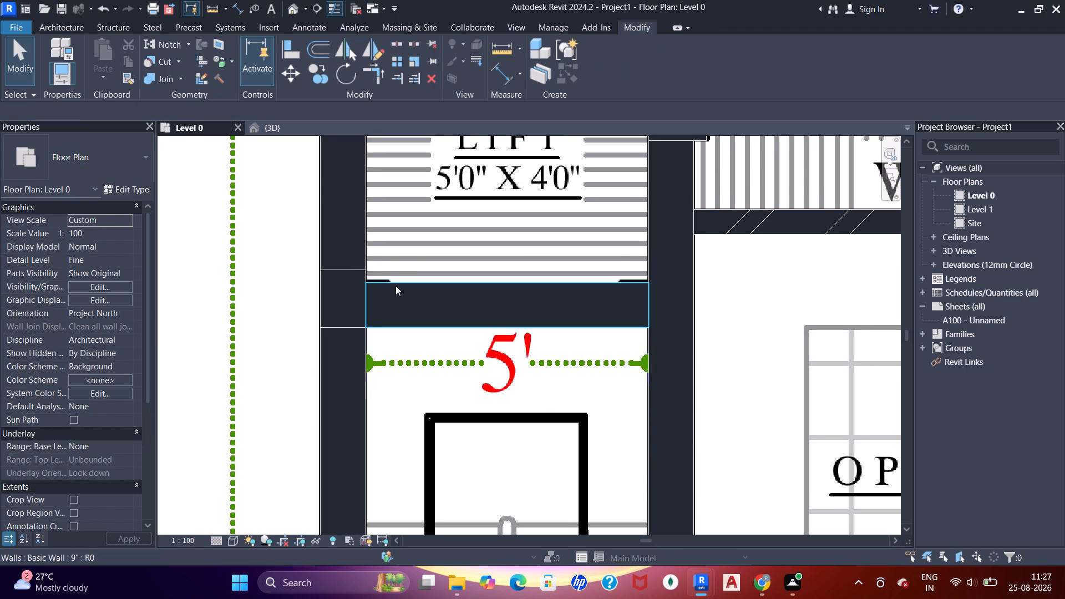
pyautogui.scroll(12, 395, 286)
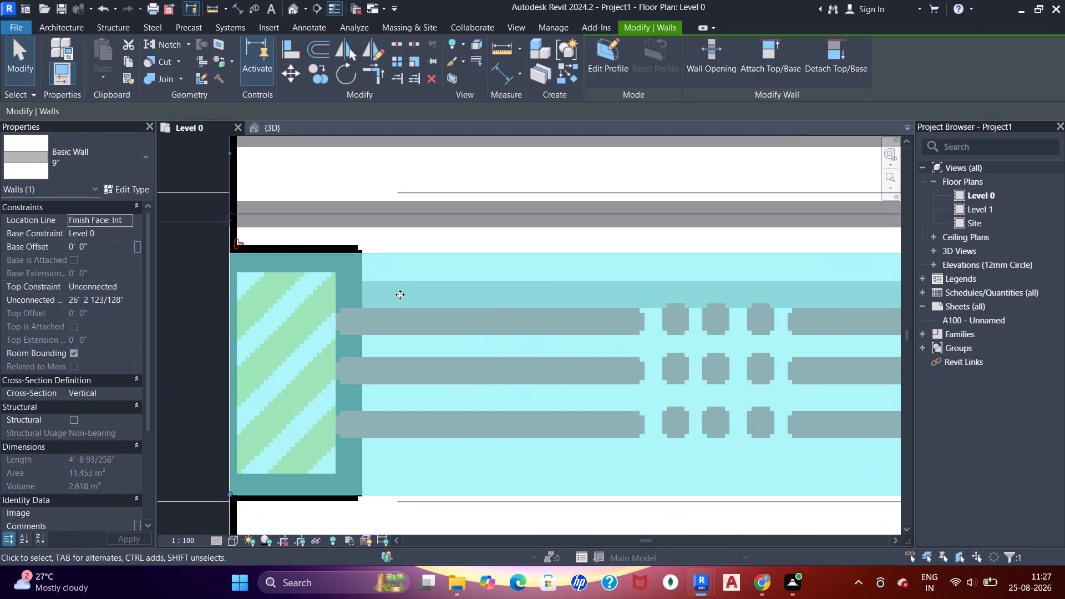
pyautogui.scroll(-13, 399, 295)
pyautogui.click(525, 312)
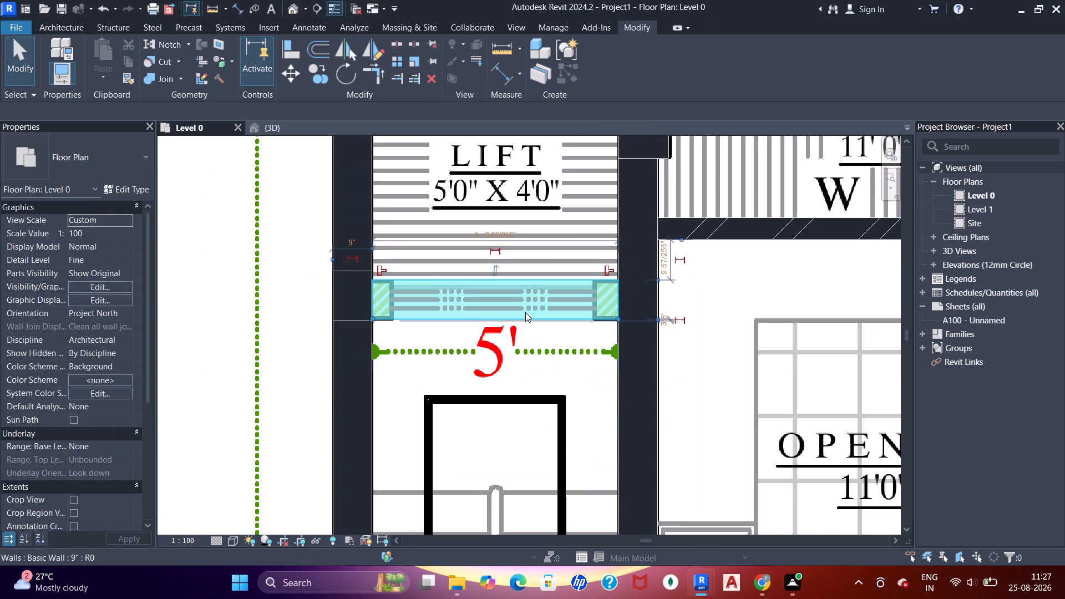
# Review the walls modelled across the duplex second floor and the neighbouring third floor plan.
pyautogui.scroll(-6, 520, 206)
pyautogui.moveTo(539, 231); pyautogui.dragTo(347, 277, button='middle')
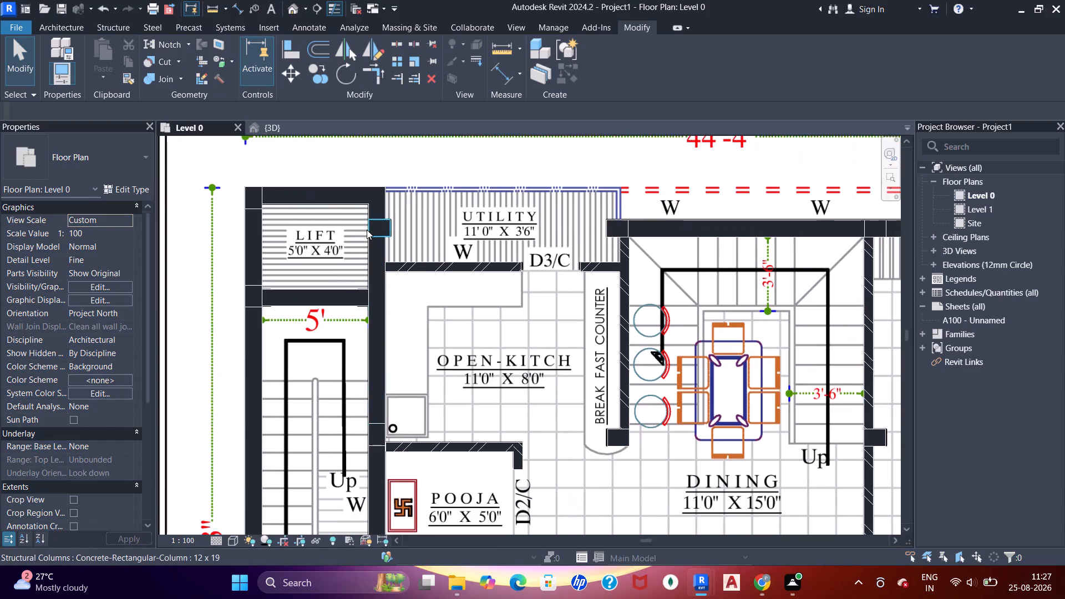
pyautogui.scroll(-5, 367, 230)
pyautogui.moveTo(463, 334); pyautogui.dragTo(455, 319, button='middle')
pyautogui.moveTo(490, 368); pyautogui.dragTo(457, 244, button='middle')
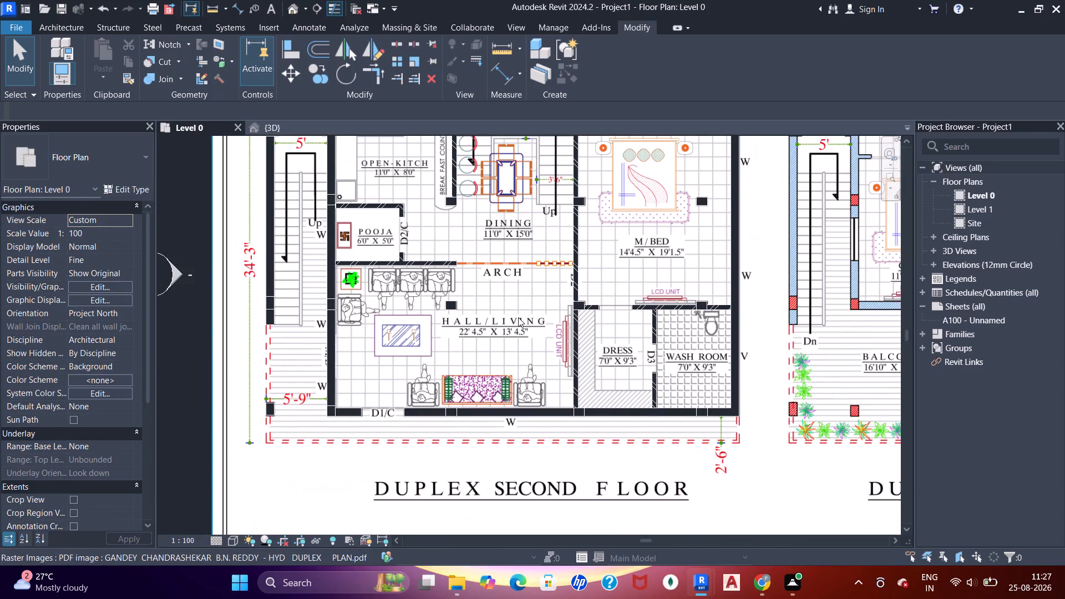
pyautogui.scroll(-3, 626, 322)
pyautogui.moveTo(652, 304); pyautogui.dragTo(421, 333, button='middle')
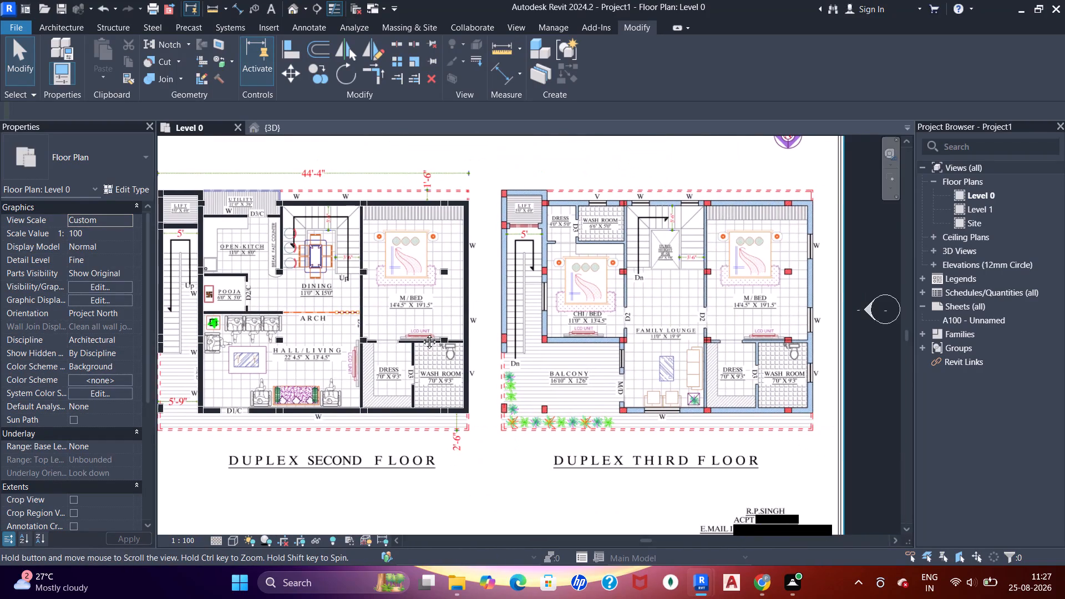
pyautogui.moveTo(421, 333); pyautogui.dragTo(420, 334, button='middle')
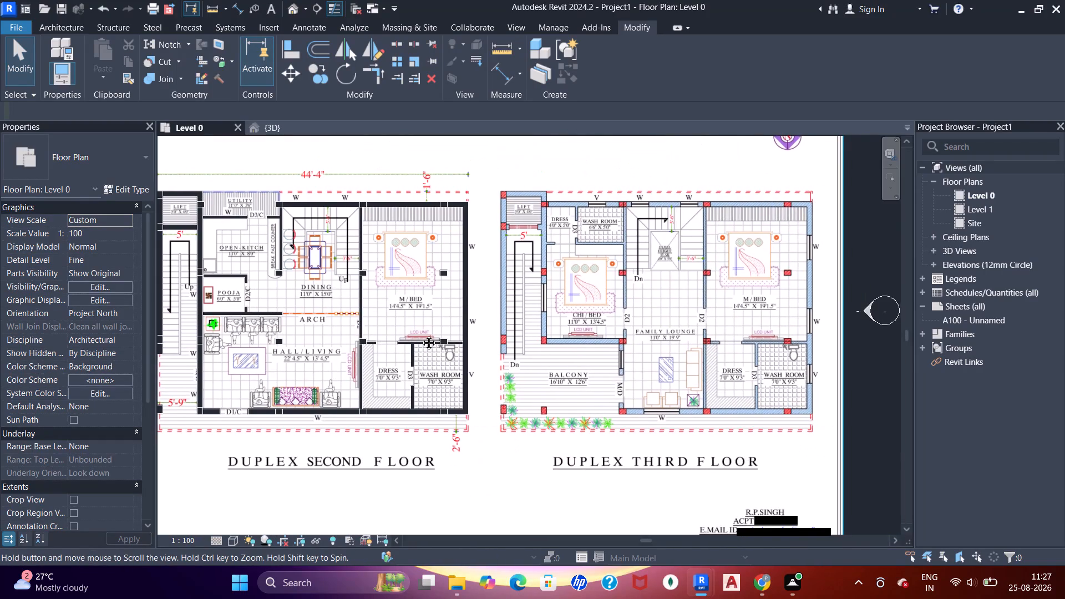
pyautogui.moveTo(420, 334); pyautogui.dragTo(437, 341, button='middle')
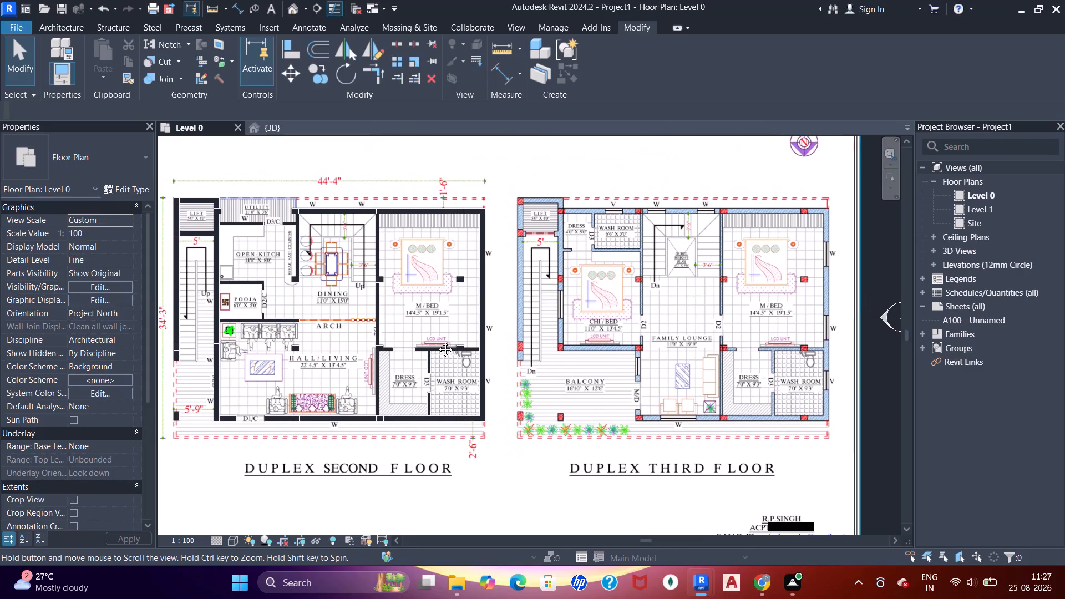
pyautogui.moveTo(437, 341); pyautogui.dragTo(499, 370, button='middle')
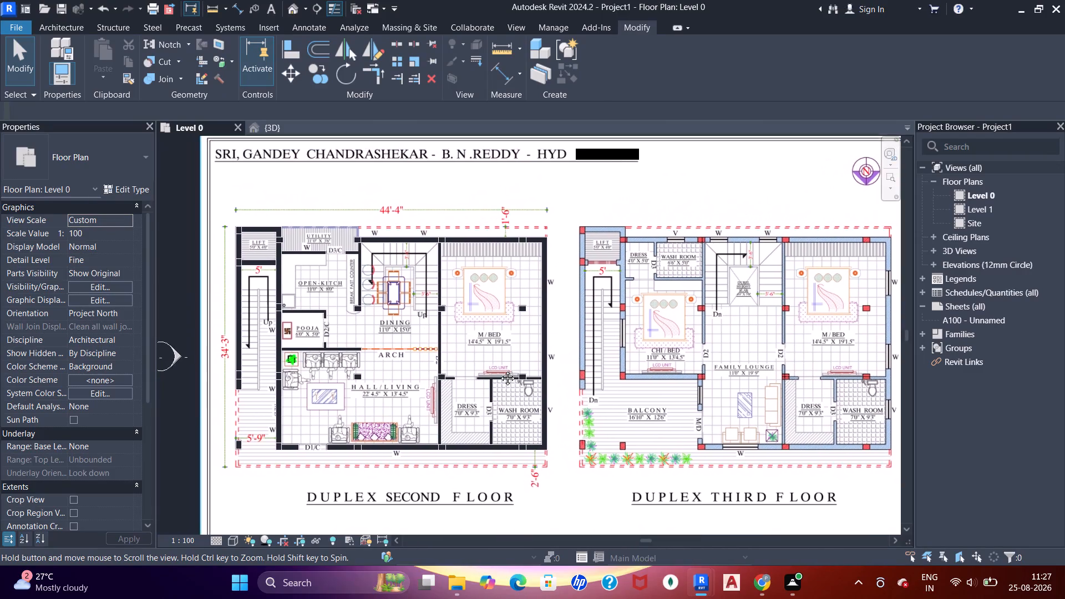
pyautogui.moveTo(499, 370); pyautogui.dragTo(500, 369, button='middle')
# Switch the floor plan view to the Shaded visual style and examine the modelled second floor walls.
pyautogui.scroll(1, 402, 288)
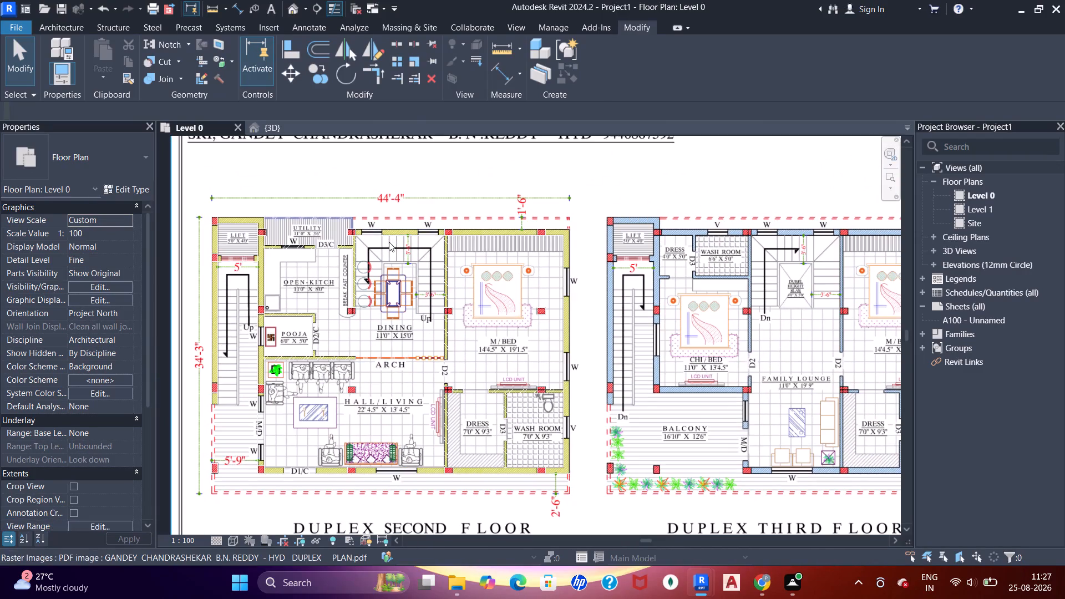
pyautogui.scroll(4, 326, 283)
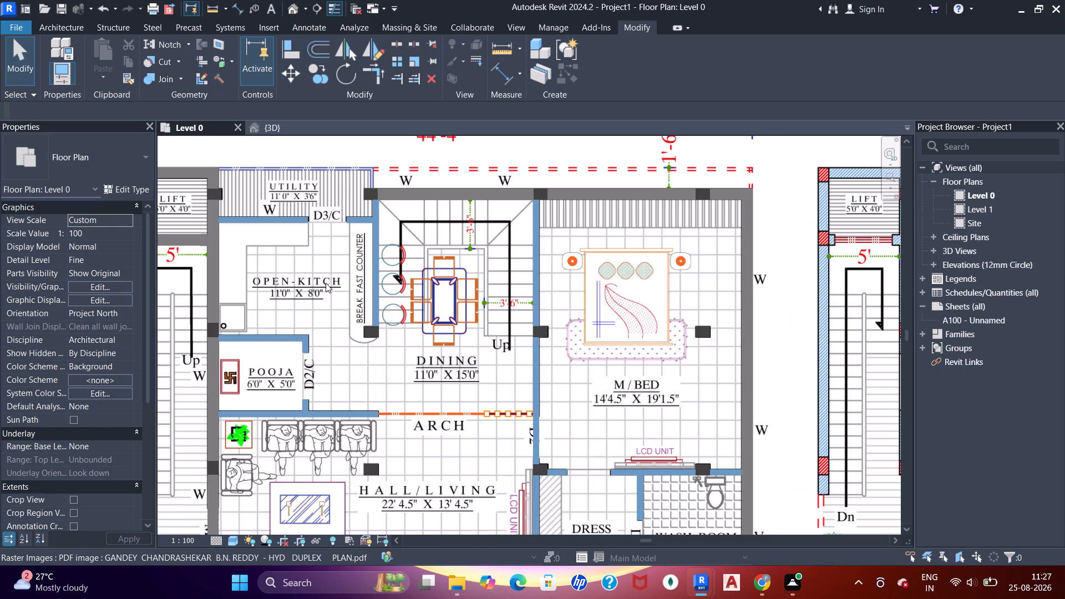
pyautogui.scroll(-4, 326, 283)
pyautogui.moveTo(352, 342); pyautogui.dragTo(365, 334, button='middle')
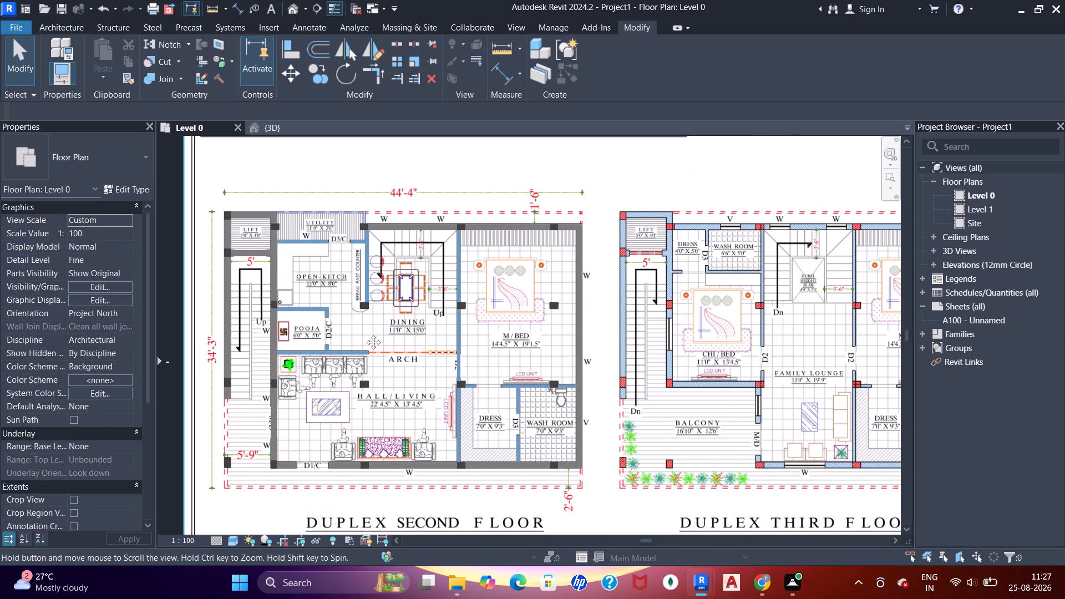
pyautogui.moveTo(365, 334); pyautogui.dragTo(366, 341, button='middle')
pyautogui.scroll(4, 366, 341)
pyautogui.scroll(3, 399, 266)
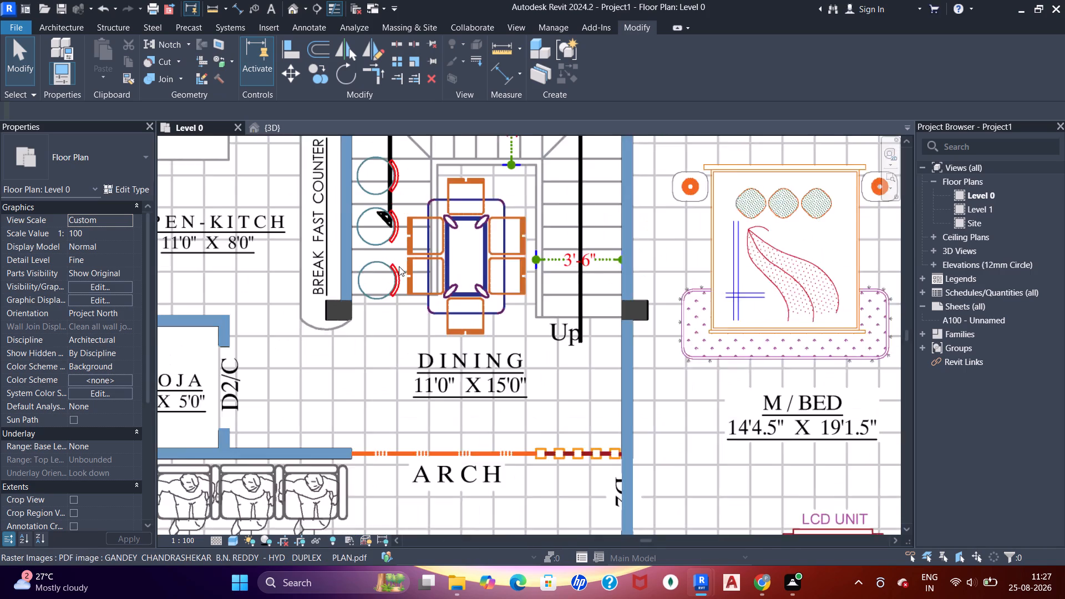
# Start a sketched stair run and draw its outer boundary from the breakfast counter wall's column end, up and across the 9" wall to the M/Bed wall.
pyautogui.scroll(2, 399, 266)
pyautogui.moveTo(420, 266); pyautogui.dragTo(416, 340, button='middle')
pyautogui.click(84, 33)
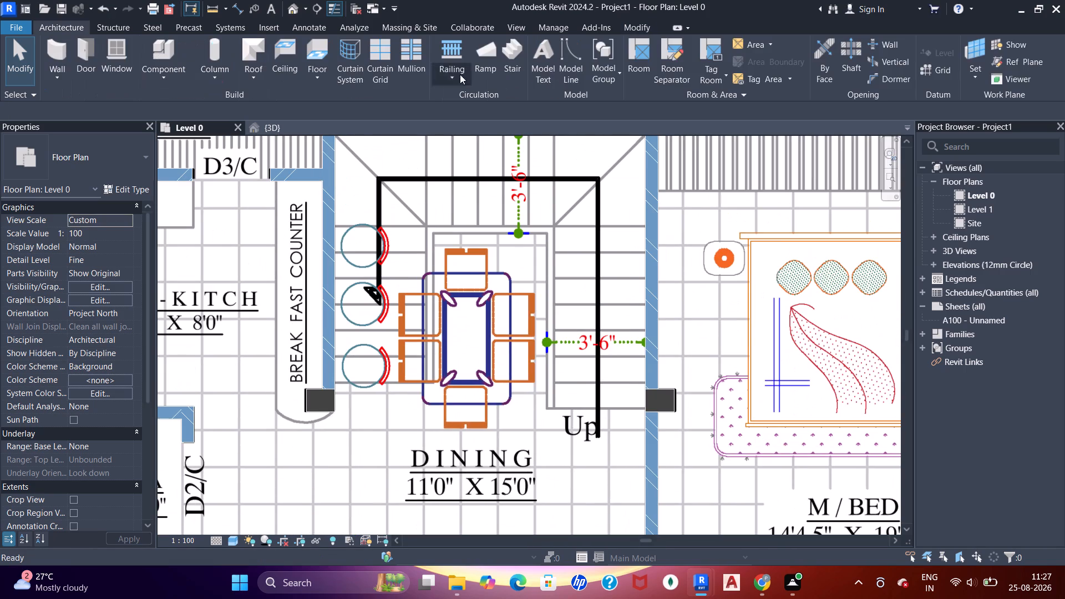
pyautogui.click(508, 60)
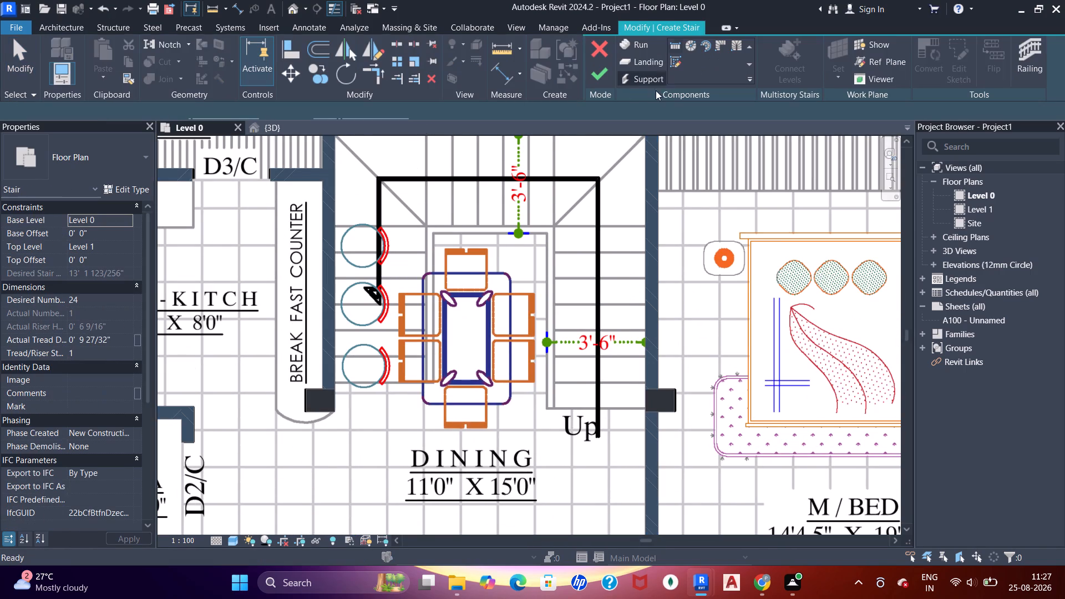
pyautogui.click(674, 62)
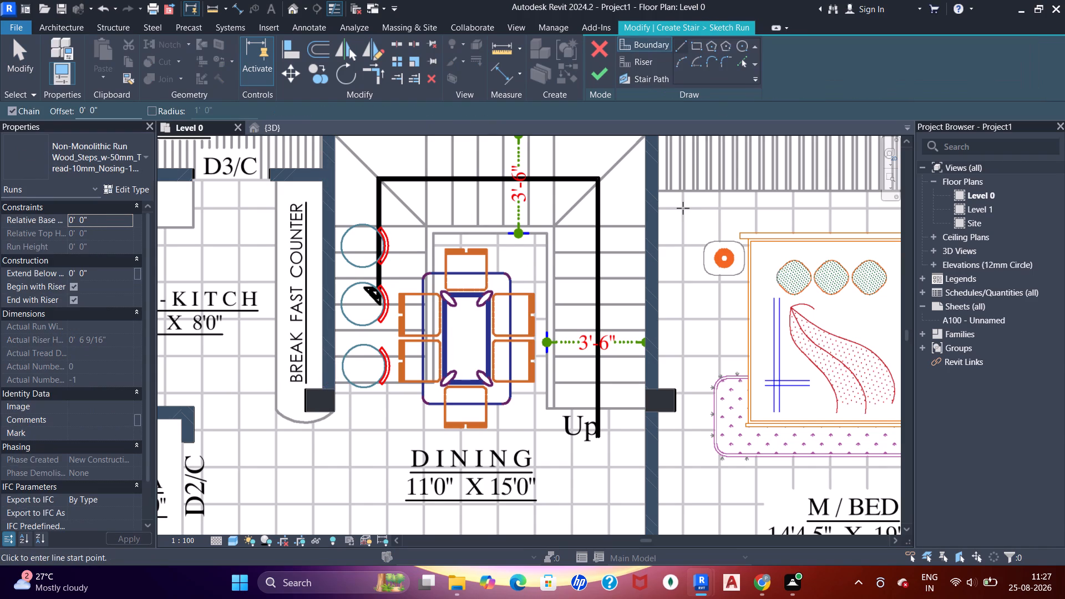
pyautogui.scroll(3, 325, 368)
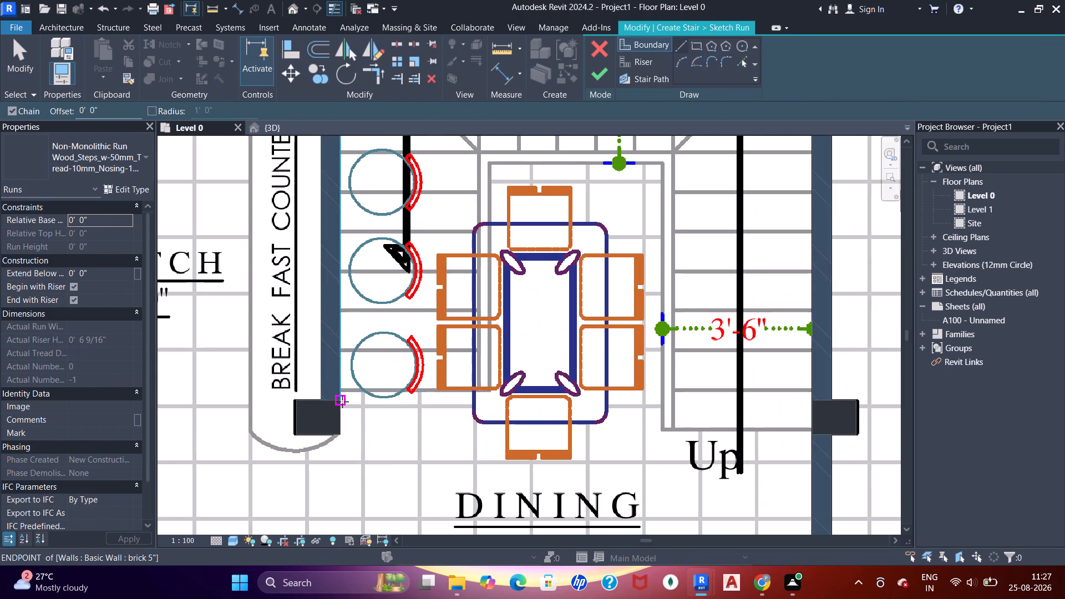
pyautogui.click(342, 402)
pyautogui.scroll(-4, 378, 295)
pyautogui.moveTo(358, 236); pyautogui.dragTo(338, 384, button='middle')
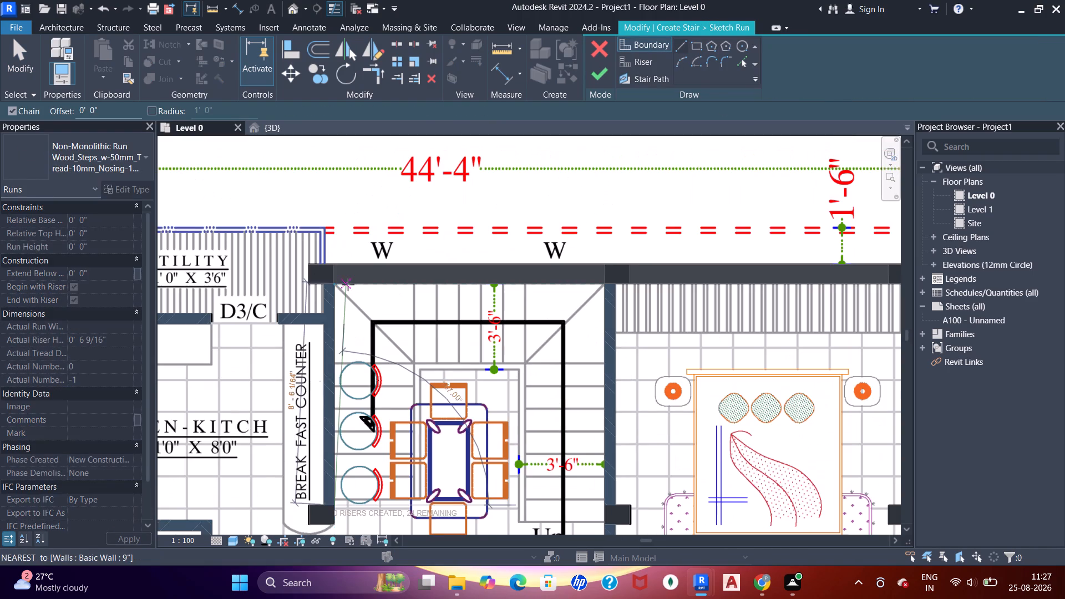
pyautogui.scroll(5, 329, 303)
pyautogui.click(344, 264)
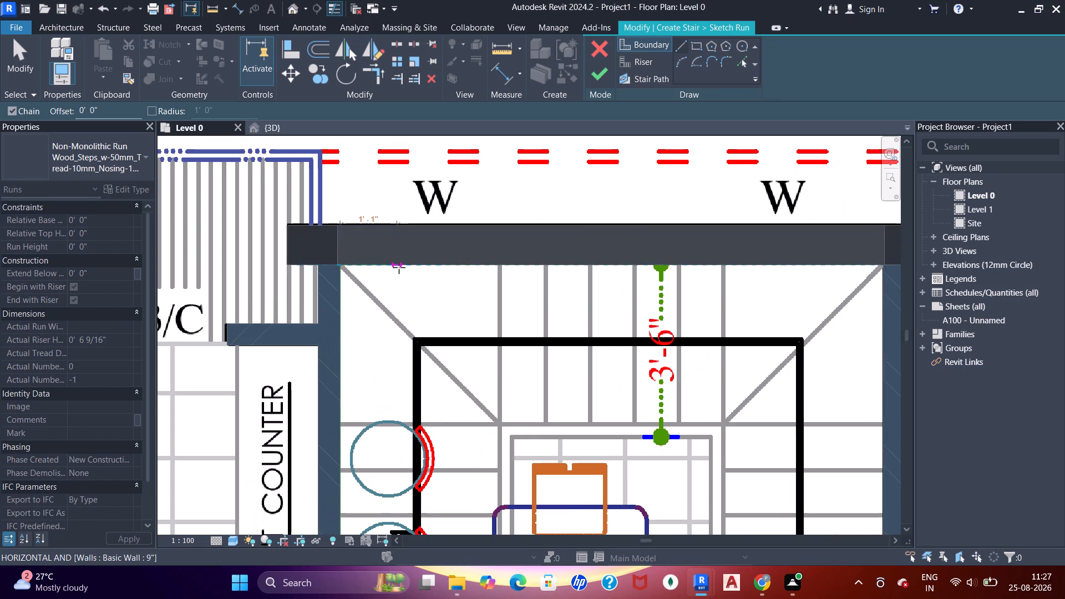
pyautogui.moveTo(629, 280); pyautogui.dragTo(261, 280, button='middle')
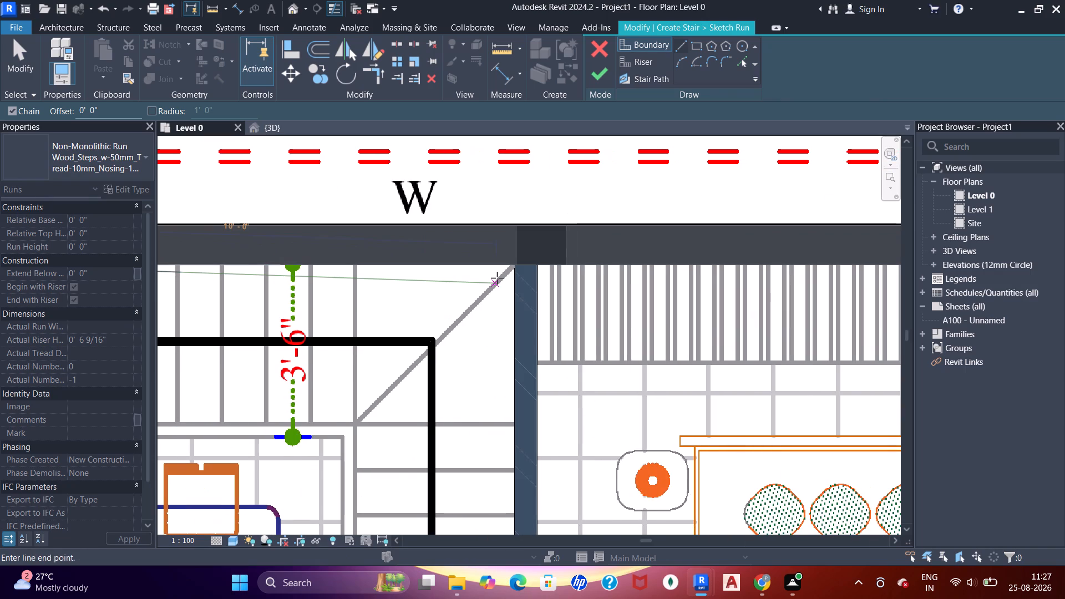
pyautogui.click(516, 266)
# Continue the outer stair boundary about 9' 2" along the M/Bed wall, ending at the plan's first riser line by the Up label.
pyautogui.moveTo(512, 423); pyautogui.dragTo(497, 278, button='middle')
pyautogui.moveTo(497, 278); pyautogui.dragTo(510, 253, button='middle')
pyautogui.moveTo(514, 396); pyautogui.dragTo(515, 229, button='middle')
pyautogui.moveTo(522, 407); pyautogui.dragTo(511, 230, button='middle')
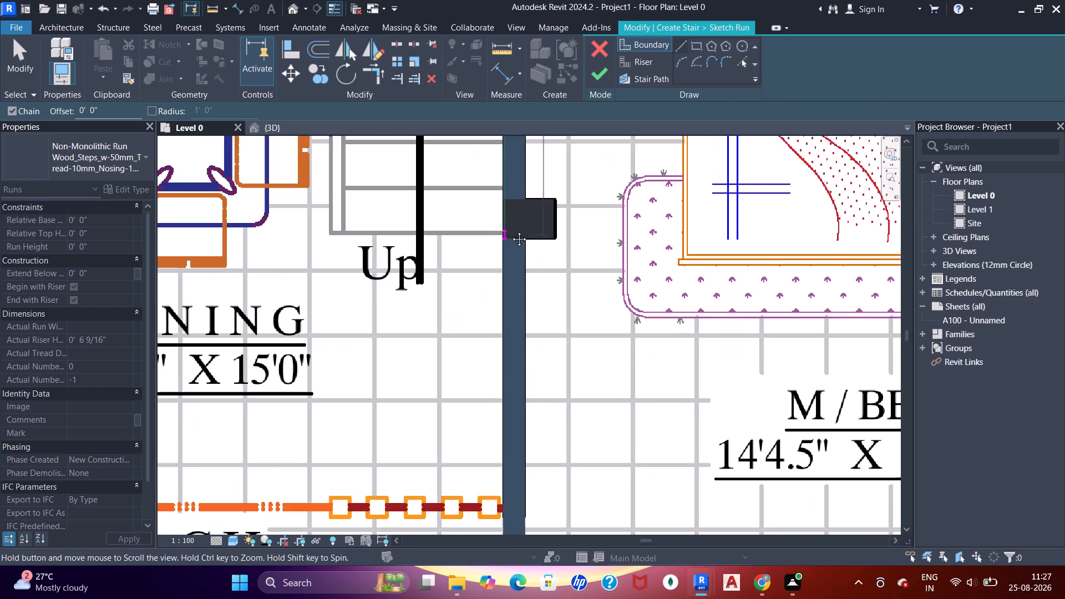
pyautogui.scroll(5, 482, 342)
pyautogui.moveTo(522, 436); pyautogui.dragTo(530, 211, button='middle')
pyautogui.moveTo(524, 370); pyautogui.dragTo(535, 137, button='middle')
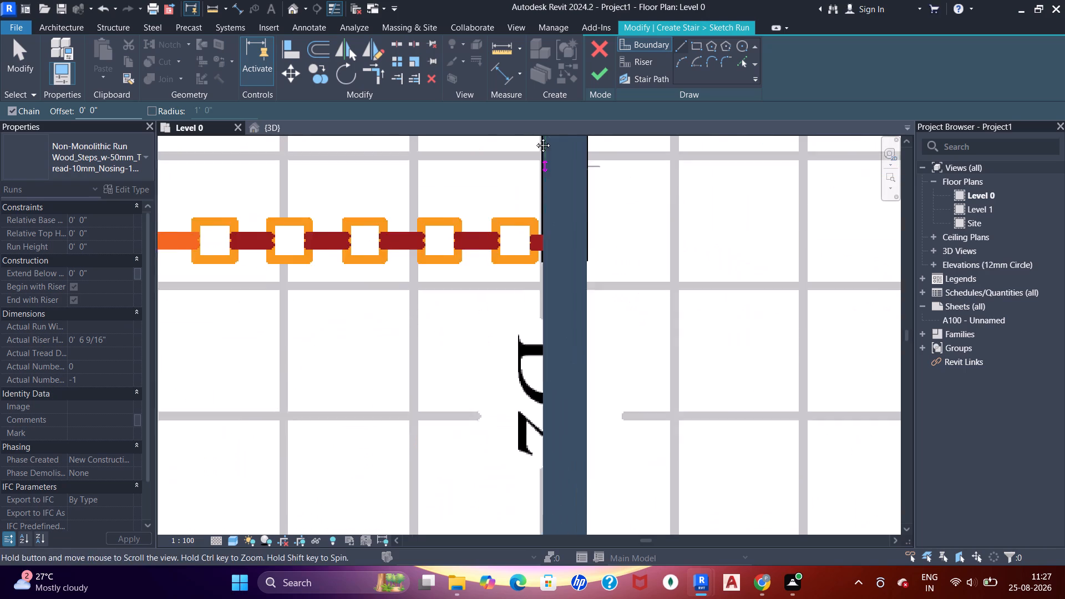
pyautogui.moveTo(535, 137); pyautogui.dragTo(536, 126, button='middle')
pyautogui.moveTo(505, 329); pyautogui.dragTo(534, 89, button='middle')
pyautogui.moveTo(601, 374); pyautogui.dragTo(601, 282, button='middle')
pyautogui.scroll(-9, 601, 282)
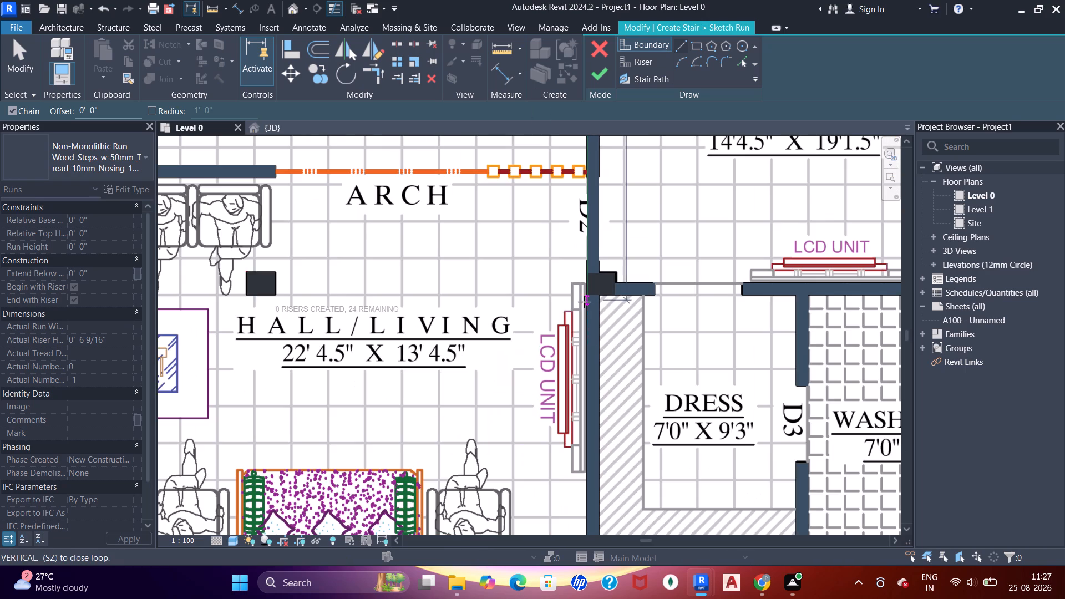
pyautogui.moveTo(581, 190); pyautogui.dragTo(559, 401, button='middle')
pyautogui.moveTo(543, 201); pyautogui.dragTo(534, 266, button='middle')
pyautogui.scroll(11, 544, 278)
pyautogui.click(582, 327)
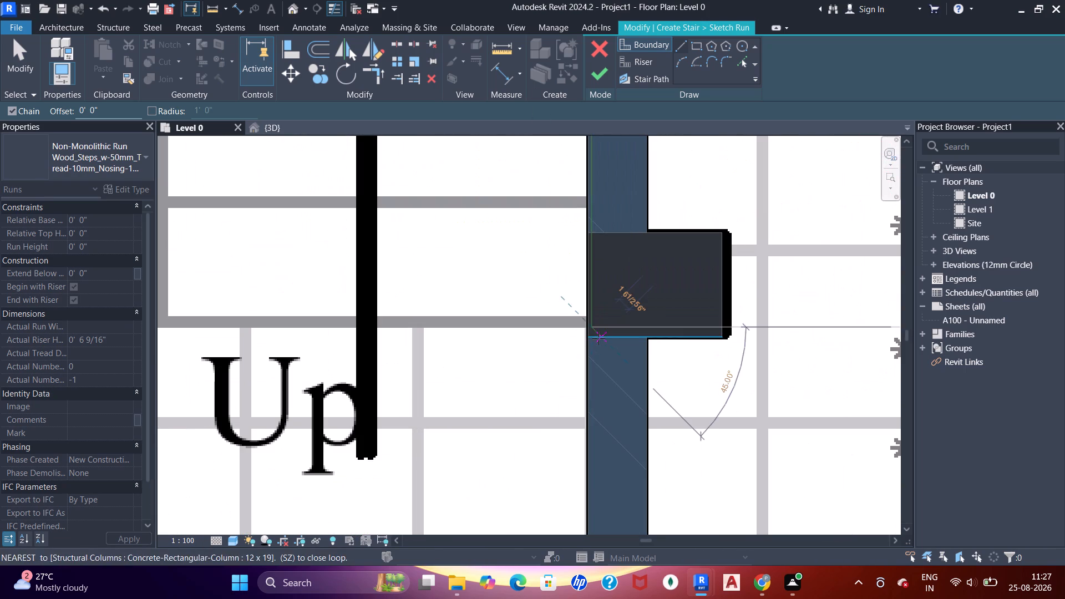
# Align the outer boundary line beside M/Bed with the stair-side face of its wall.
pyautogui.click(591, 221)
pyautogui.scroll(6, 595, 255)
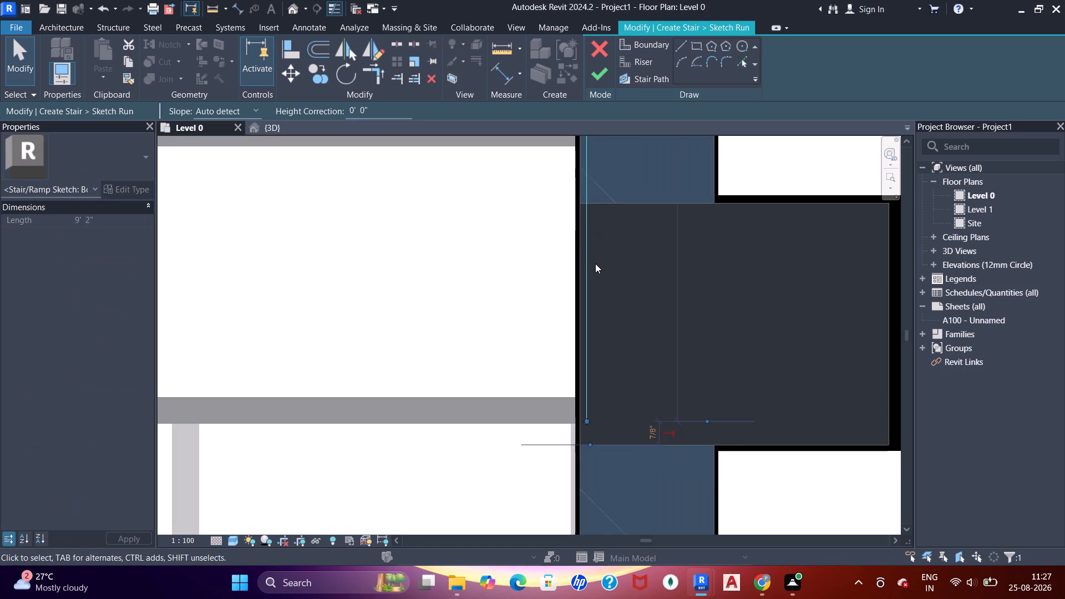
pyautogui.click(578, 282)
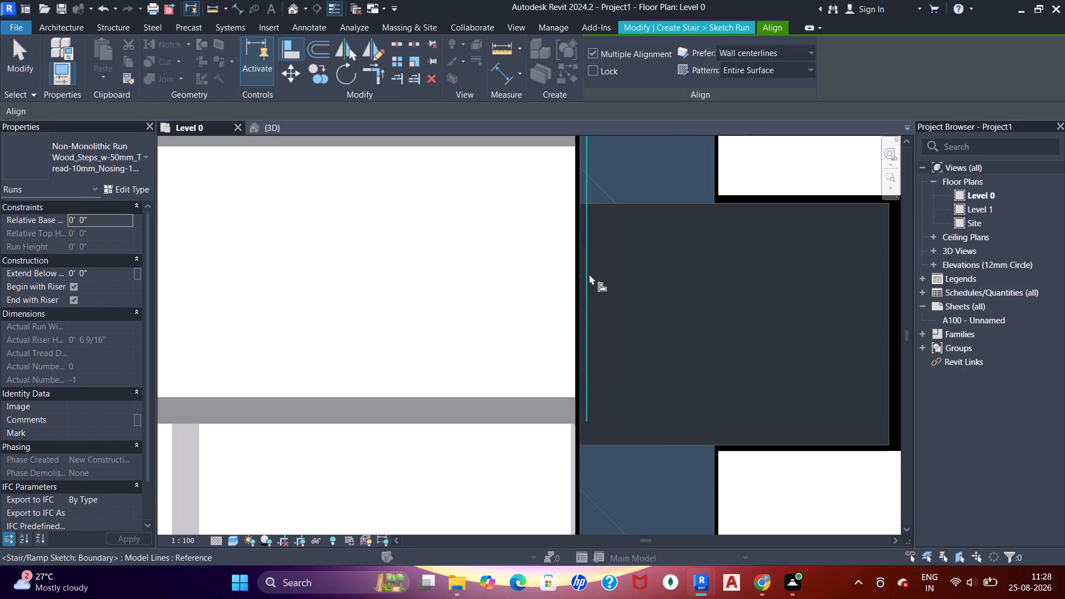
pyautogui.click(589, 274)
# Align the outer boundary line beside the breakfast counter with the stair-side face of the brick 5" wall.
pyautogui.scroll(-20, 587, 272)
pyautogui.scroll(-1, 587, 272)
pyautogui.scroll(1, 568, 218)
pyautogui.moveTo(566, 236); pyautogui.dragTo(597, 312, button='middle')
pyautogui.moveTo(332, 246); pyautogui.dragTo(459, 309, button='middle')
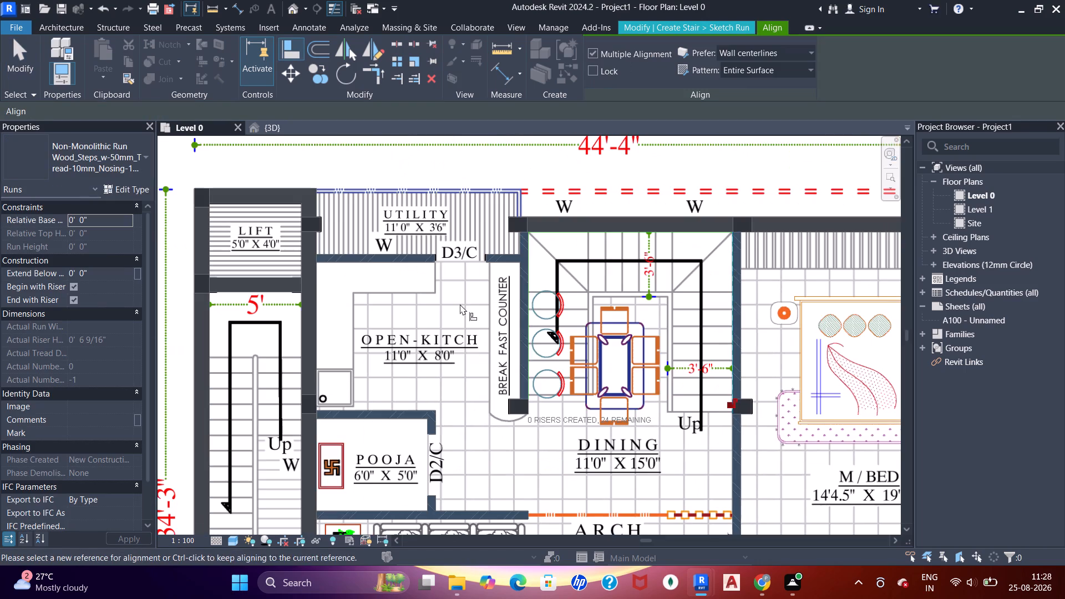
pyautogui.click(460, 304)
pyautogui.scroll(12, 514, 309)
pyautogui.moveTo(561, 399); pyautogui.dragTo(523, 128, button='middle')
pyautogui.scroll(12, 517, 141)
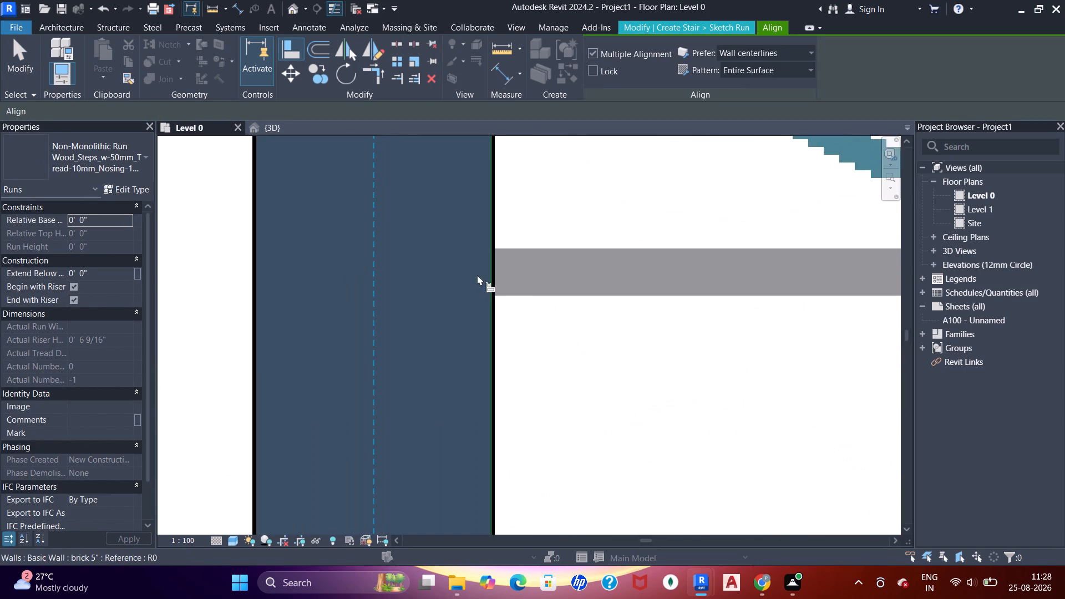
pyautogui.scroll(-8, 477, 275)
pyautogui.moveTo(491, 325); pyautogui.dragTo(489, 136, button='middle')
pyautogui.moveTo(479, 452); pyautogui.dragTo(472, 266, button='middle')
pyautogui.scroll(12, 474, 286)
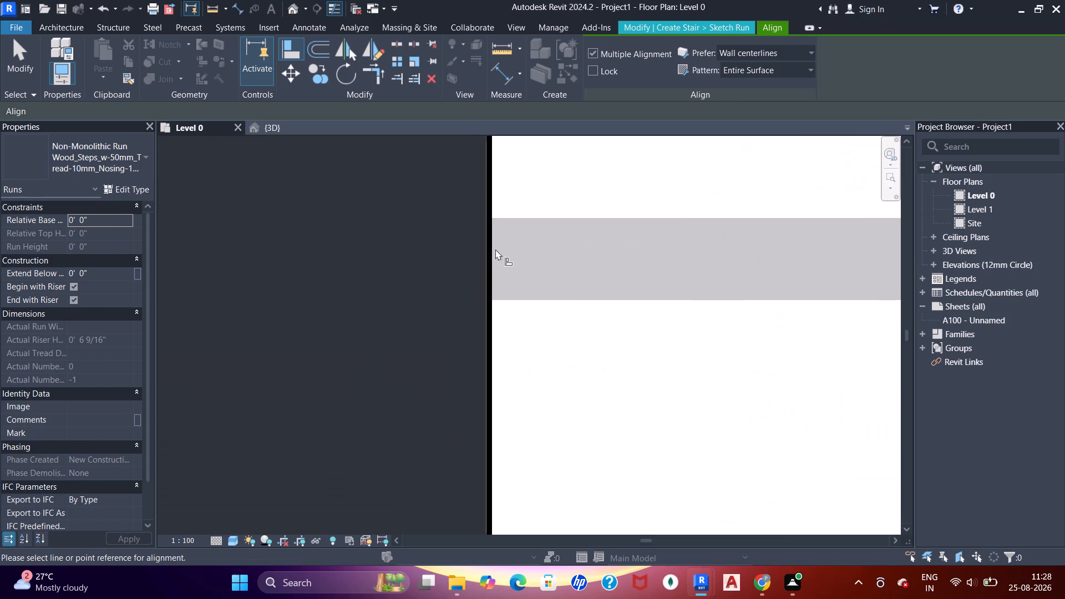
pyautogui.click(489, 256)
pyautogui.scroll(-7, 479, 220)
pyautogui.moveTo(497, 189); pyautogui.dragTo(481, 285, button='middle')
pyautogui.click(466, 234)
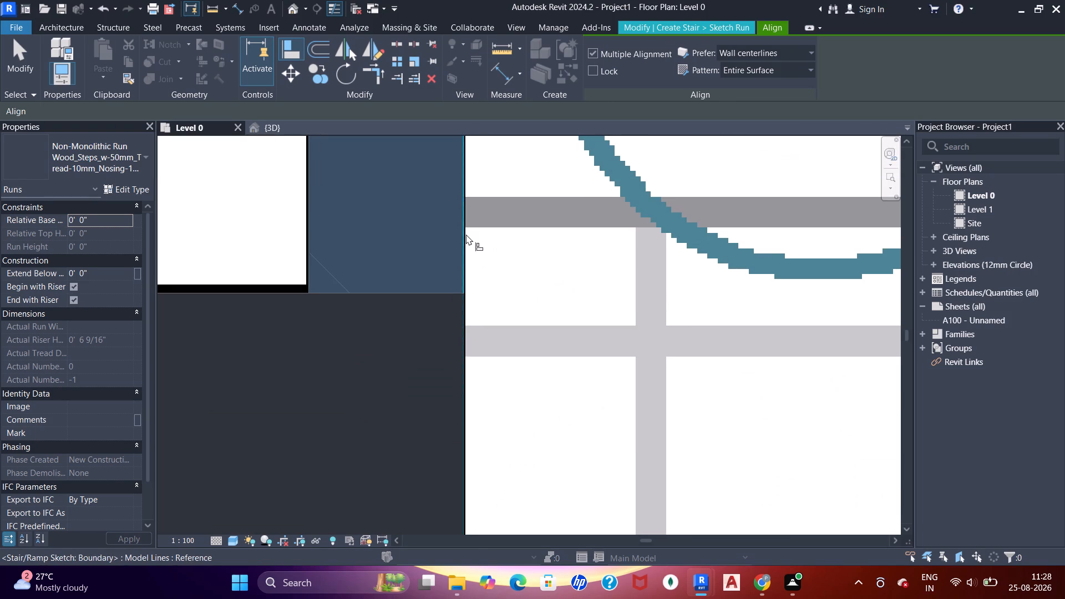
# Check the outer stair boundary against the walls enclosing the plan's staircase.
pyautogui.scroll(-13, 496, 242)
pyautogui.moveTo(508, 243); pyautogui.dragTo(432, 297, button='middle')
pyautogui.scroll(-5, 452, 266)
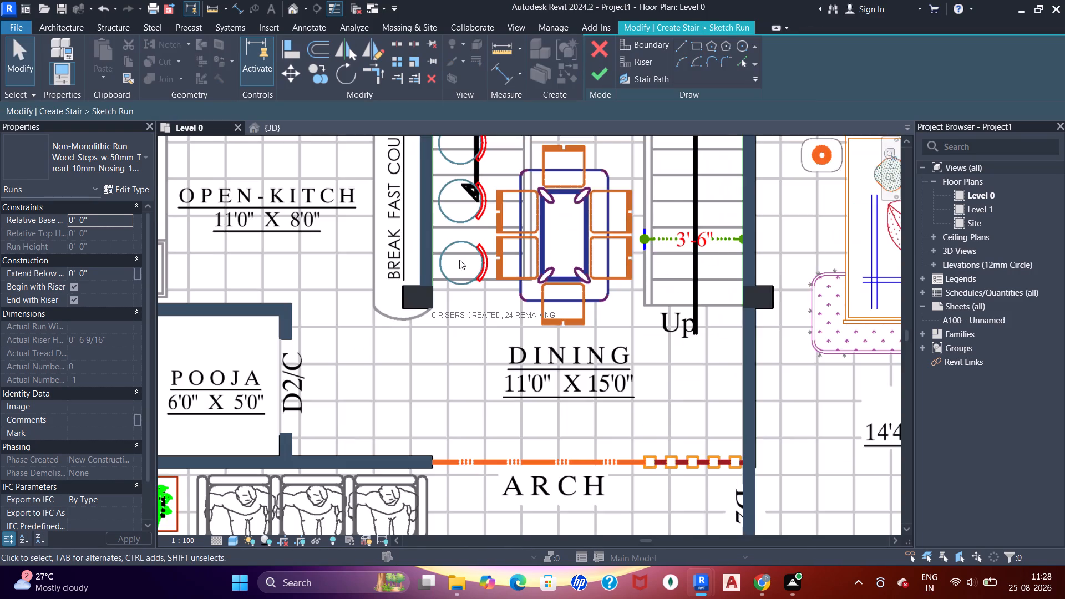
pyautogui.moveTo(489, 217); pyautogui.dragTo(383, 326, button='middle')
pyautogui.moveTo(424, 232); pyautogui.dragTo(405, 312, button='middle')
pyautogui.scroll(6, 469, 274)
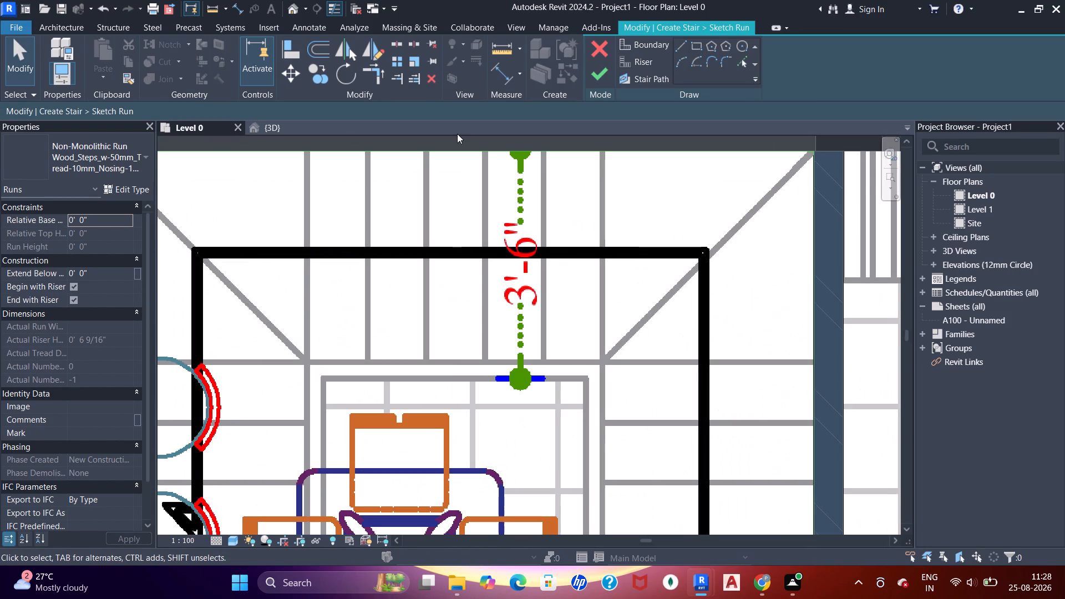
pyautogui.click(456, 151)
pyautogui.scroll(-5, 440, 193)
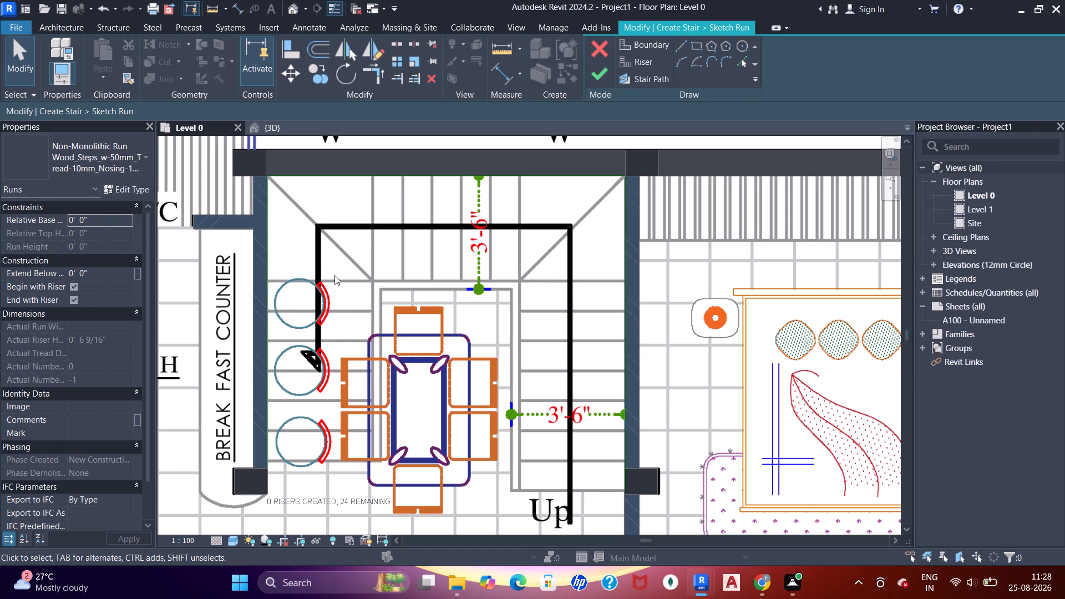
pyautogui.moveTo(334, 275); pyautogui.dragTo(336, 256, button='middle')
pyautogui.scroll(1, 394, 299)
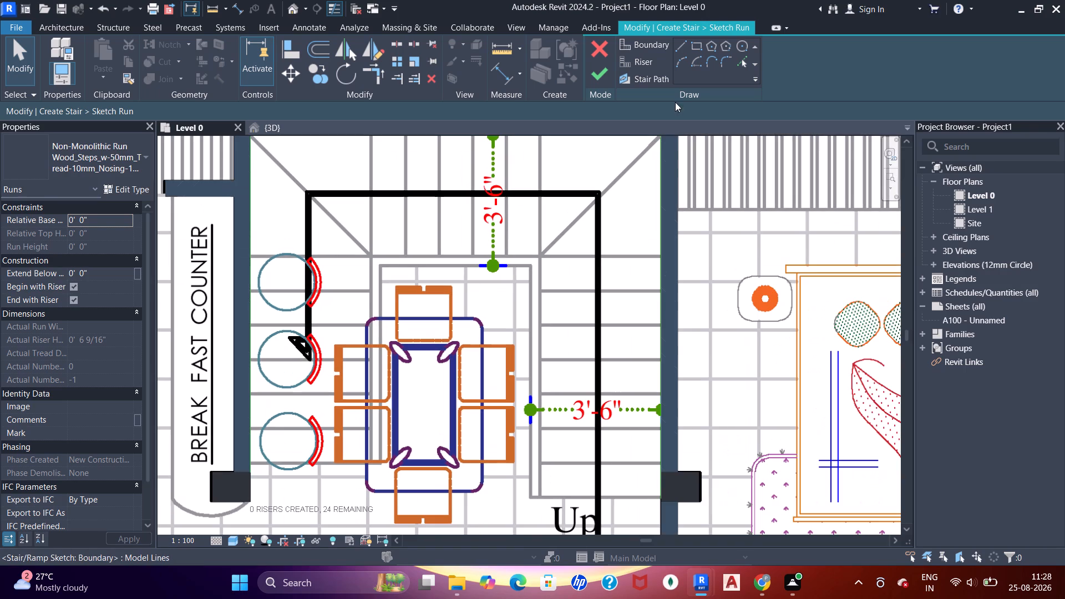
# Draw the inner stair boundary up the flight beside the breakfast counter and across the middle flight to the corner of the M/Bed-side flight.
pyautogui.click(684, 49)
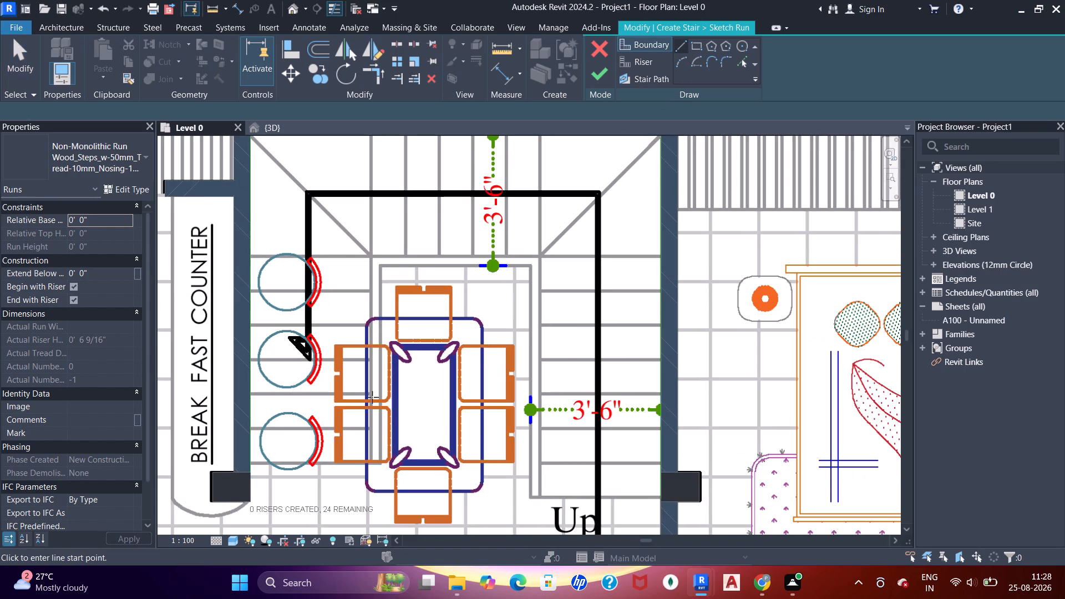
pyautogui.scroll(3, 378, 450)
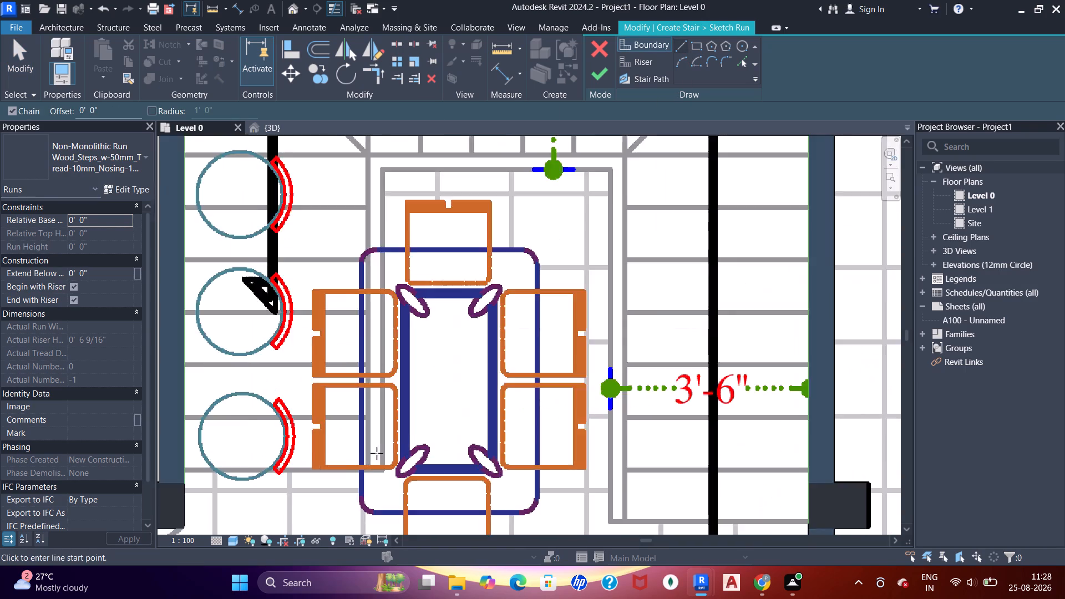
pyautogui.scroll(8, 377, 453)
pyautogui.click(371, 471)
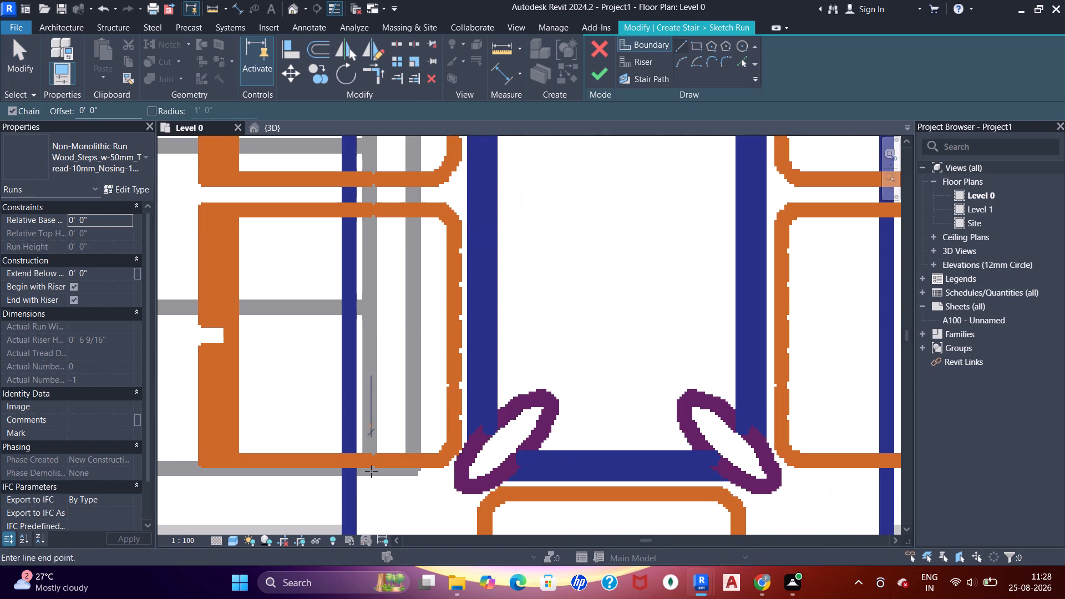
pyautogui.scroll(-6, 384, 403)
pyautogui.moveTo(377, 284); pyautogui.dragTo(368, 429, button='middle')
pyautogui.moveTo(374, 279); pyautogui.dragTo(348, 436, button='middle')
pyautogui.scroll(6, 348, 332)
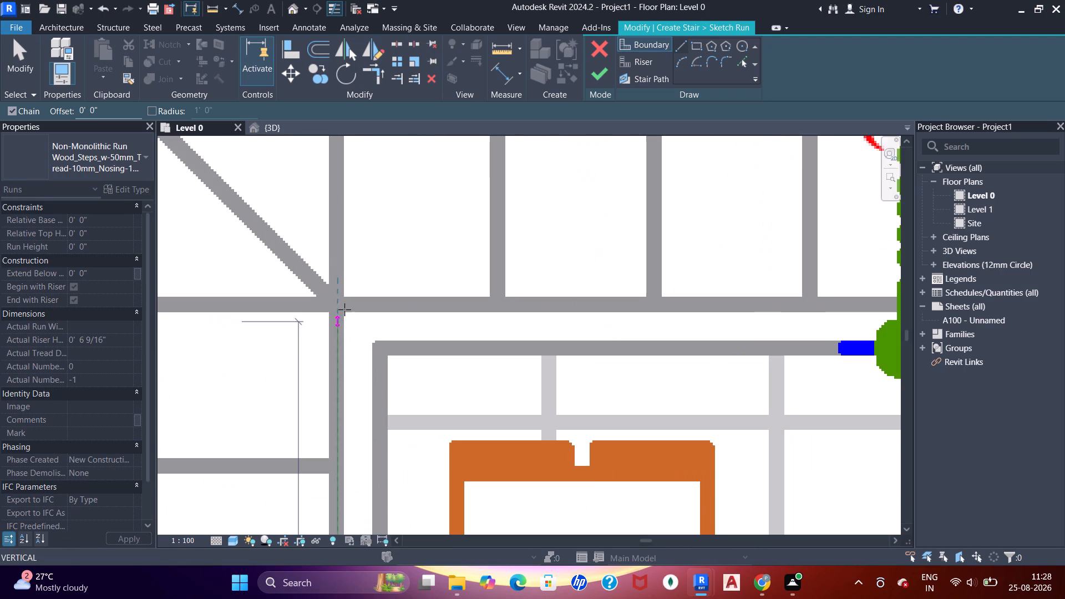
pyautogui.click(343, 307)
pyautogui.moveTo(612, 304); pyautogui.dragTo(326, 296, button='middle')
pyautogui.moveTo(596, 309); pyautogui.dragTo(434, 304, button='middle')
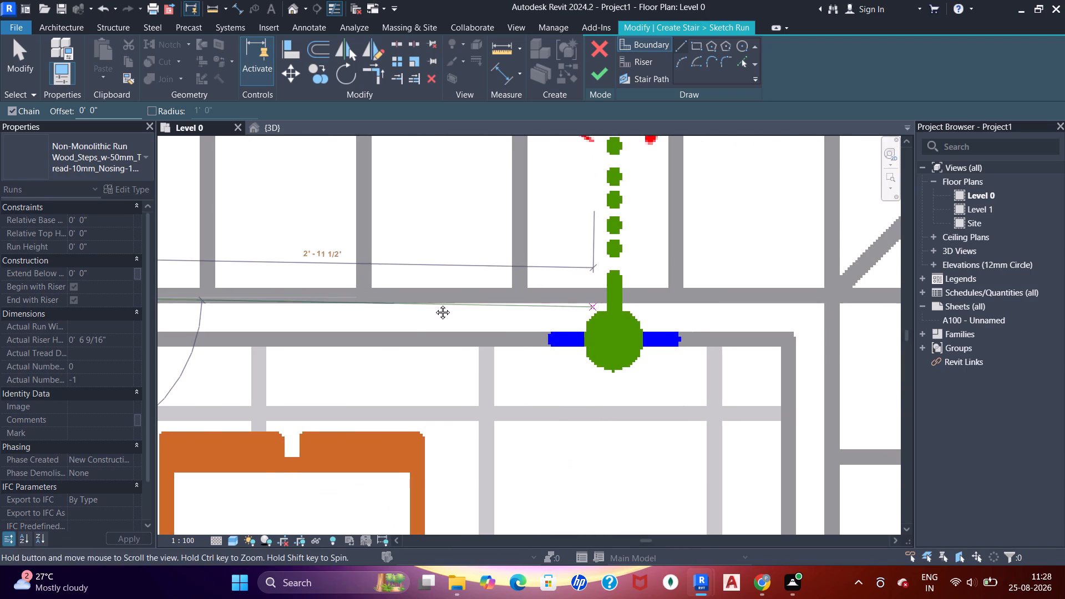
pyautogui.moveTo(434, 304); pyautogui.dragTo(333, 291, button='middle')
pyautogui.moveTo(532, 277); pyautogui.dragTo(504, 280, button='middle')
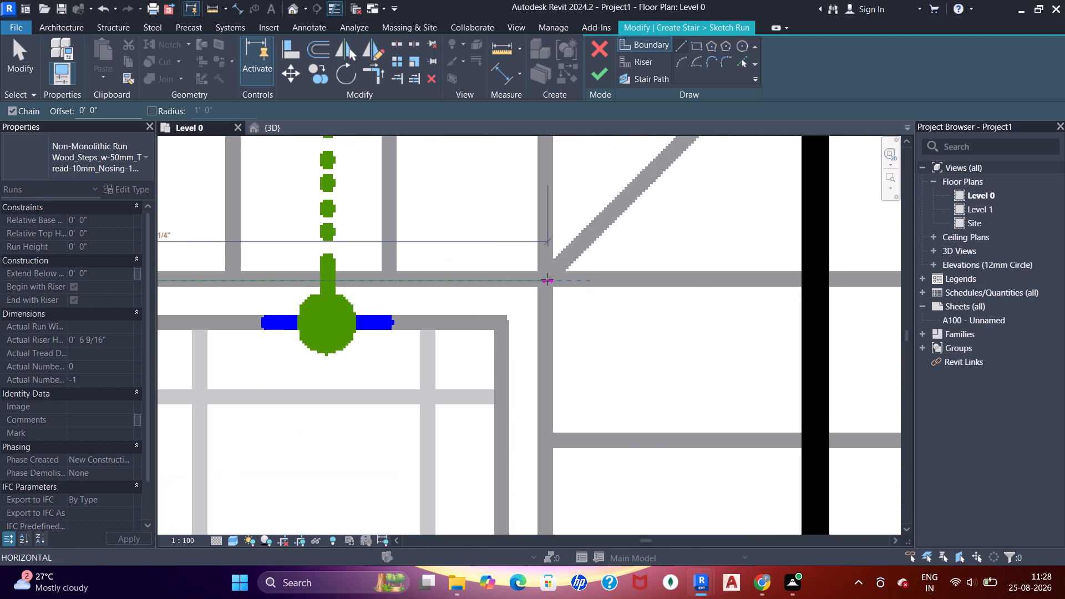
pyautogui.click(547, 279)
# Continue the inner stair boundary along the M/Bed-side flight to the plan's first riser line near the Up label.
pyautogui.moveTo(542, 484); pyautogui.dragTo(530, 306, button='middle')
pyautogui.moveTo(531, 496); pyautogui.dragTo(519, 268, button='middle')
pyautogui.moveTo(508, 468); pyautogui.dragTo(507, 231, button='middle')
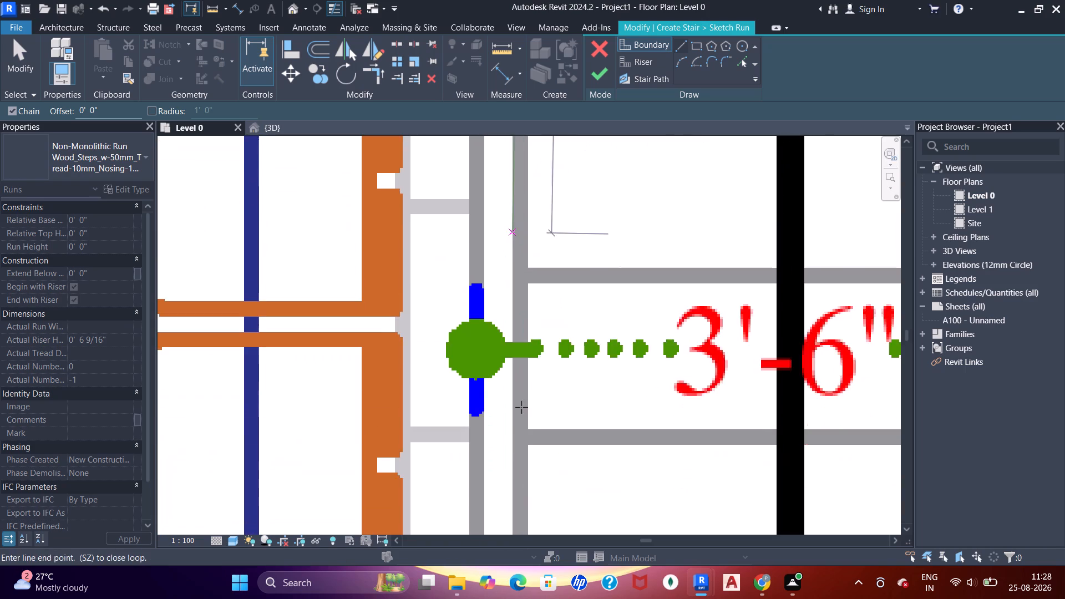
pyautogui.moveTo(519, 411); pyautogui.dragTo(518, 214, button='middle')
pyautogui.moveTo(508, 398); pyautogui.dragTo(531, 214, button='middle')
pyautogui.scroll(1, 542, 362)
pyautogui.moveTo(533, 420); pyautogui.dragTo(540, 317, button='middle')
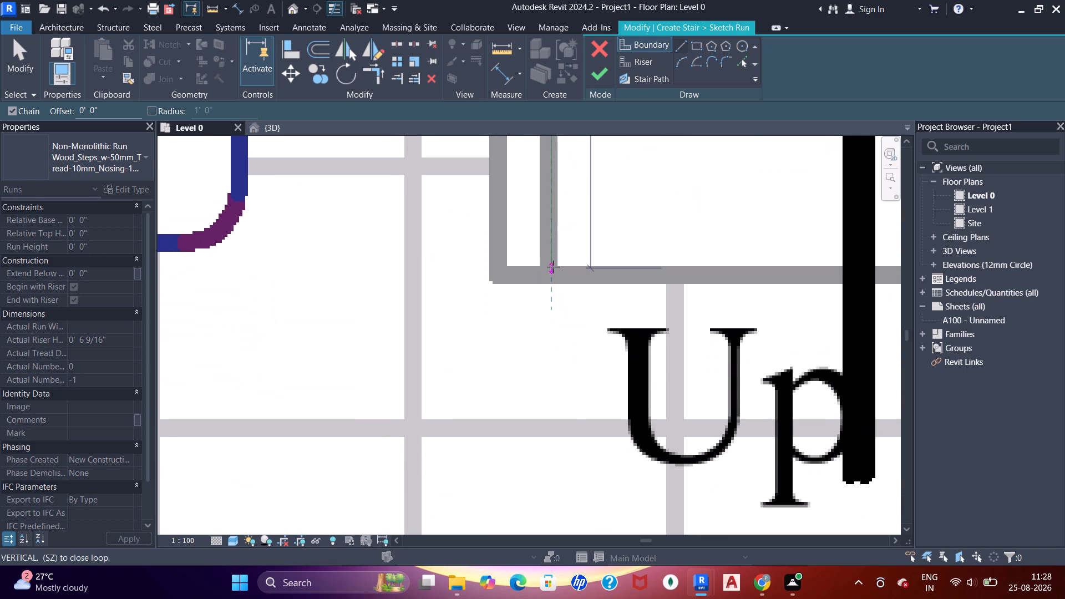
pyautogui.click(553, 267)
# Extend the inner boundary's end onto the middle of the plan's first riser line, making that segment about 6' 1" long.
pyautogui.scroll(4, 542, 246)
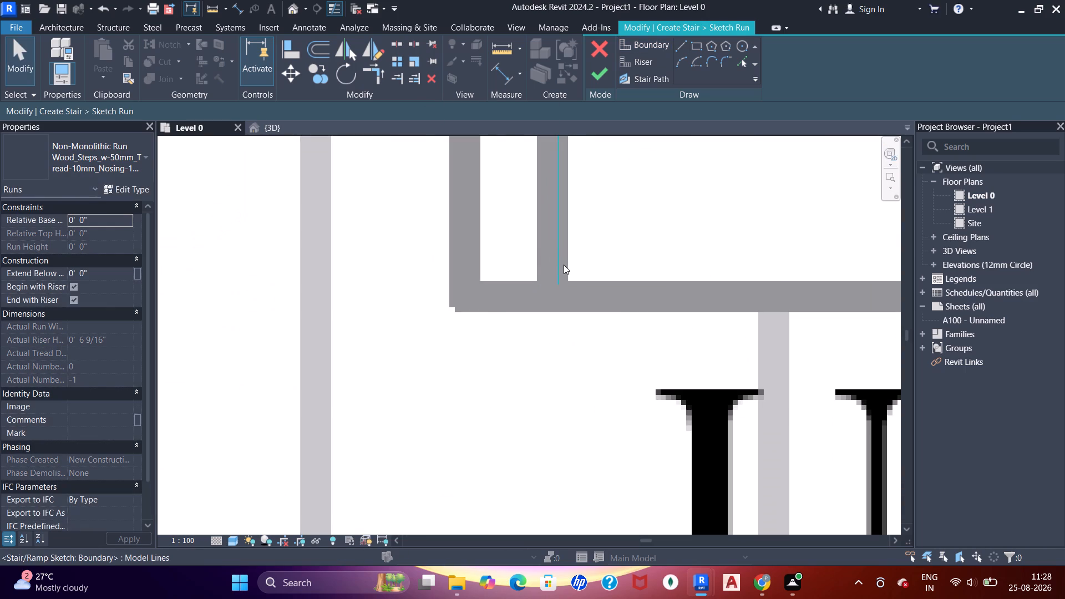
pyautogui.click(563, 265)
pyautogui.scroll(3, 561, 283)
pyautogui.moveTo(555, 283); pyautogui.dragTo(555, 289)
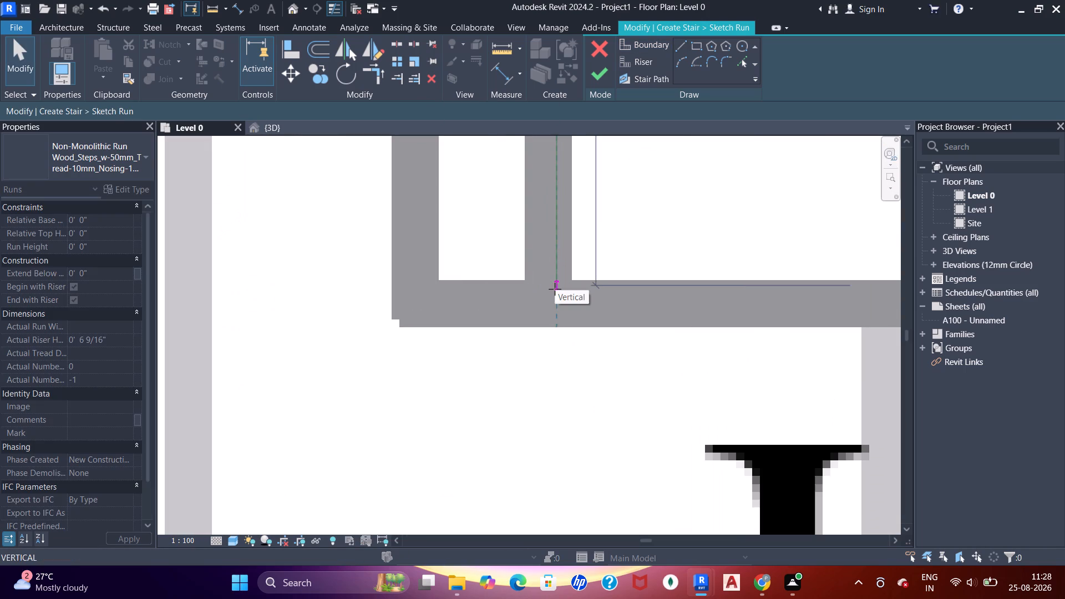
pyautogui.moveTo(555, 289); pyautogui.dragTo(559, 309)
# Draw the first riser along the plan's first riser line near the Up label, from the inner boundary's end to the outer boundary.
pyautogui.scroll(-6, 562, 288)
pyautogui.moveTo(562, 278); pyautogui.dragTo(555, 285, button='middle')
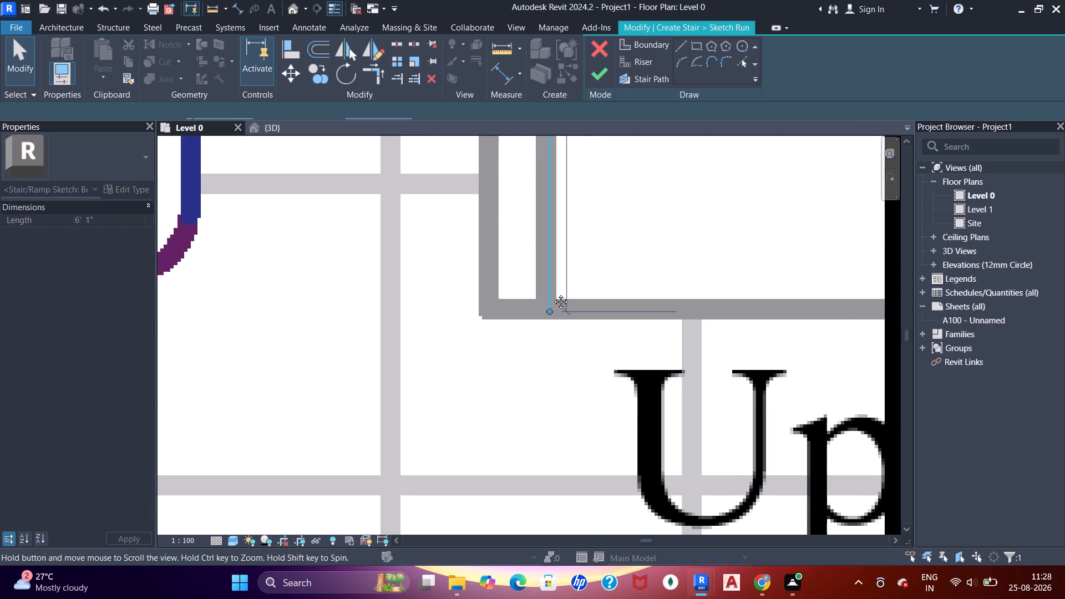
pyautogui.click(638, 59)
pyautogui.click(682, 45)
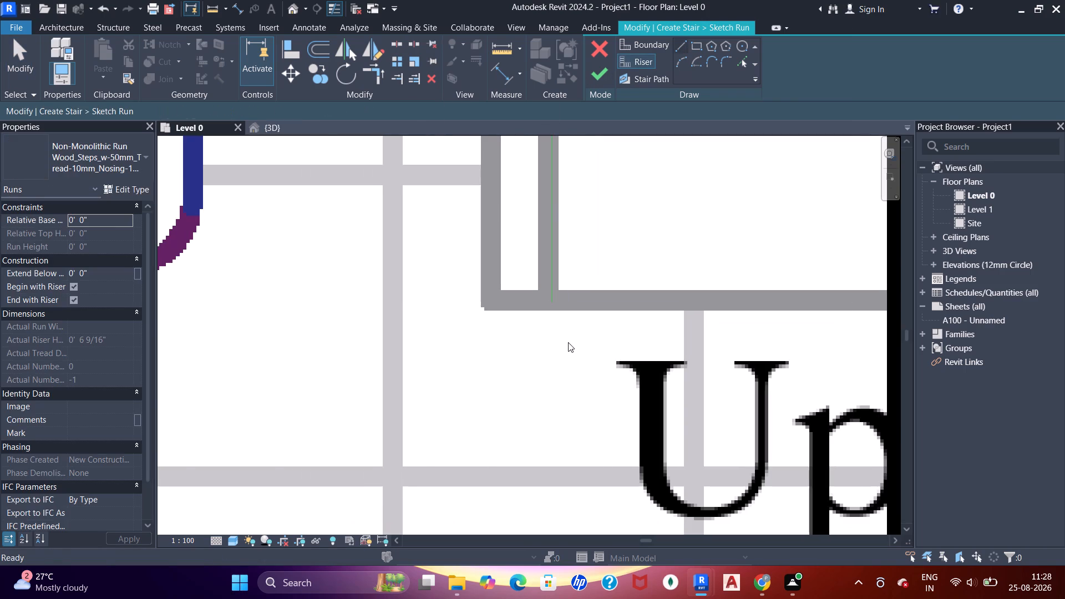
pyautogui.scroll(-6, 557, 334)
pyautogui.moveTo(577, 295); pyautogui.dragTo(496, 316, button='middle')
pyautogui.scroll(5, 476, 356)
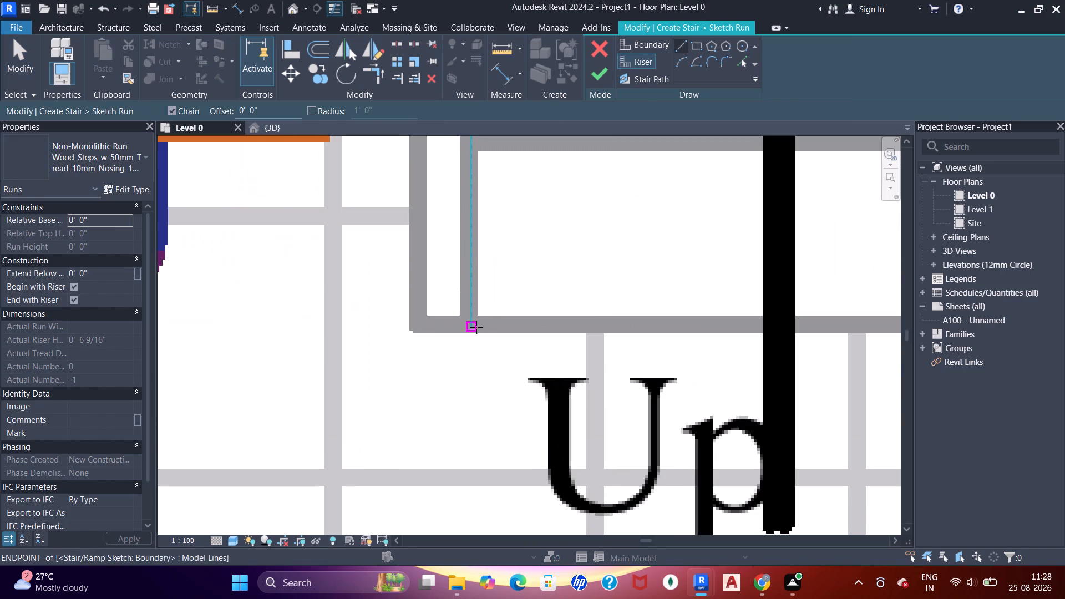
pyautogui.click(476, 327)
pyautogui.moveTo(581, 321); pyautogui.dragTo(399, 311, button='middle')
pyautogui.moveTo(550, 307); pyautogui.dragTo(363, 288, button='middle')
pyautogui.moveTo(536, 301); pyautogui.dragTo(372, 288, button='middle')
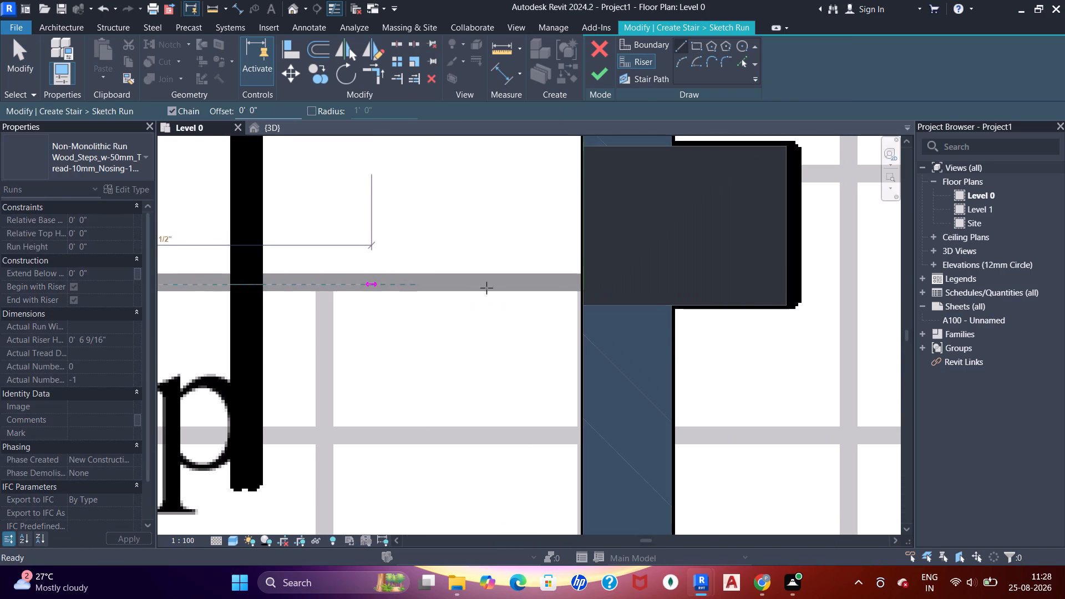
pyautogui.click(582, 286)
# Draw the second riser along the plan's next riser line, spanning from the inner boundary to the outer boundary.
pyautogui.scroll(-6, 562, 285)
pyautogui.moveTo(532, 256); pyautogui.dragTo(536, 321, button='middle')
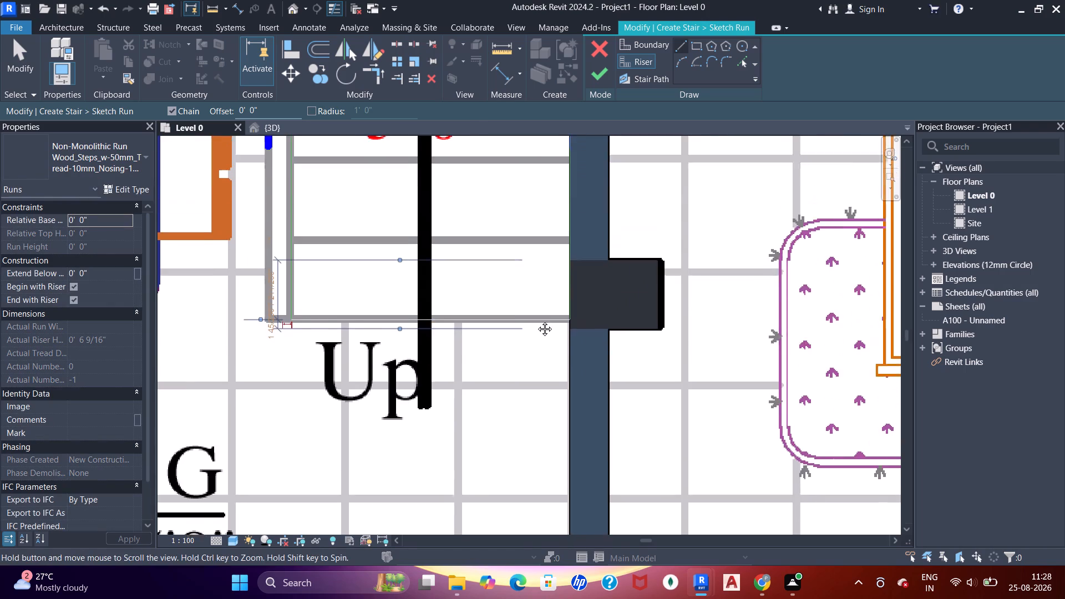
pyautogui.moveTo(536, 321); pyautogui.dragTo(545, 356, button='middle')
pyautogui.scroll(6, 318, 303)
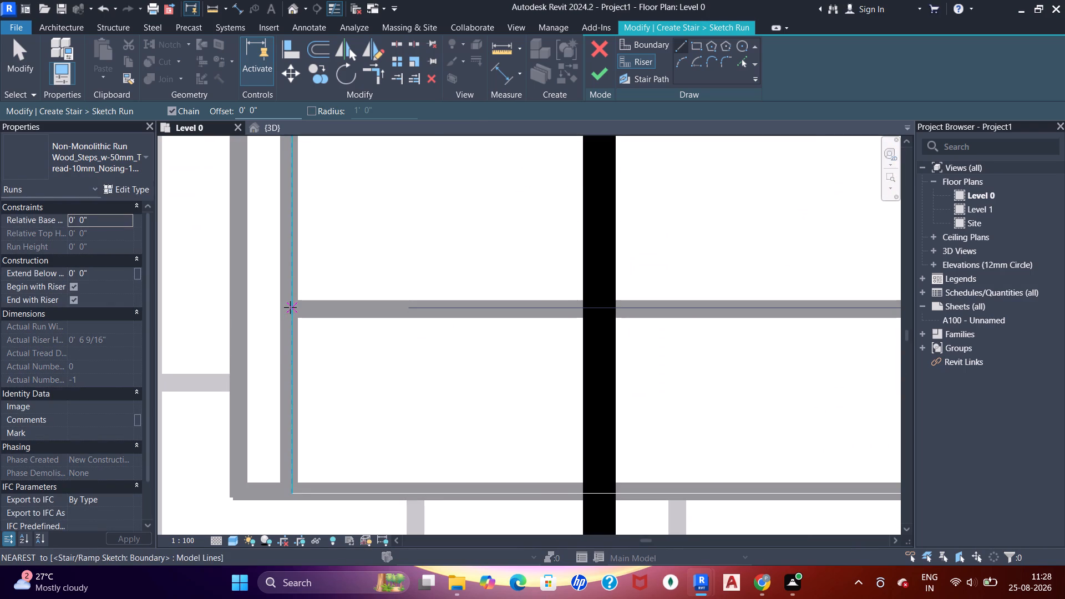
pyautogui.click(291, 307)
pyautogui.moveTo(504, 300); pyautogui.dragTo(283, 275, button='middle')
pyautogui.moveTo(463, 286); pyautogui.dragTo(342, 286, button='middle')
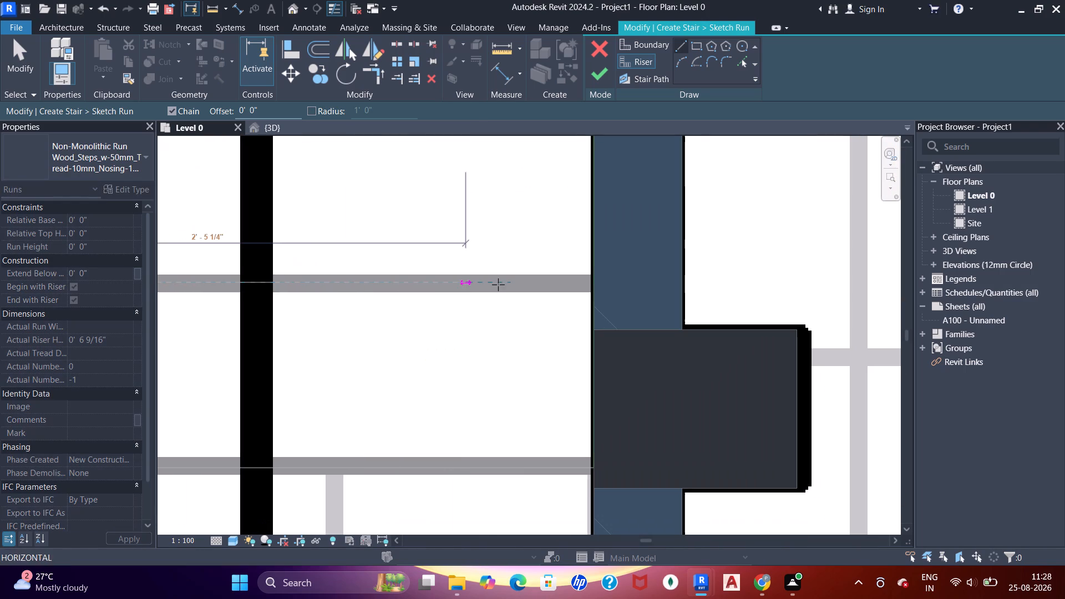
pyautogui.click(589, 286)
# Measure the spacing between the first two risers with an aligned dimension.
pyautogui.scroll(-5, 573, 283)
pyautogui.moveTo(438, 290); pyautogui.dragTo(493, 294, button='middle')
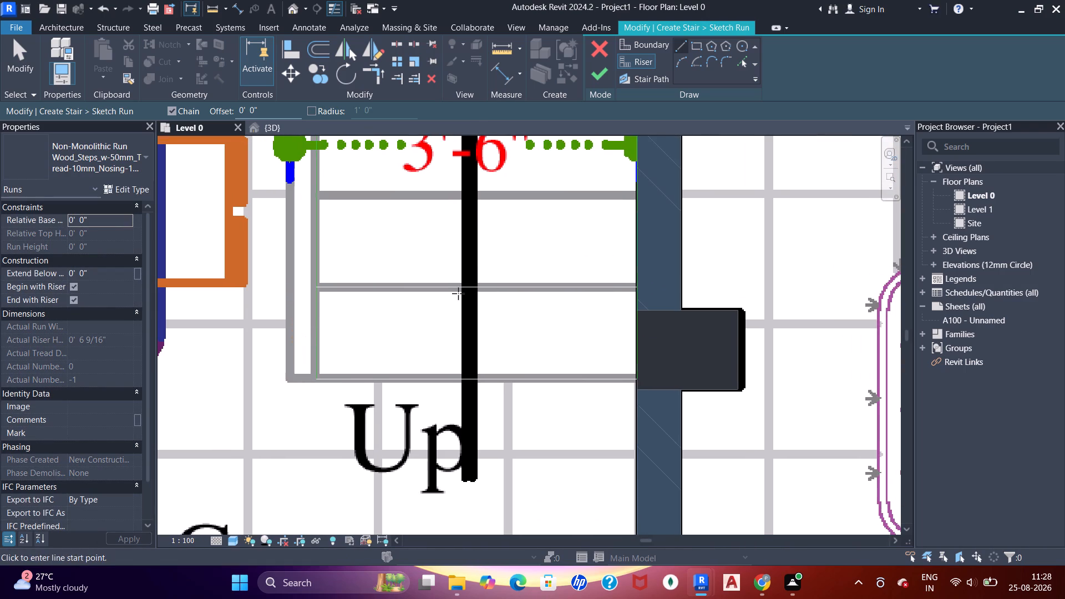
pyautogui.scroll(1, 453, 314)
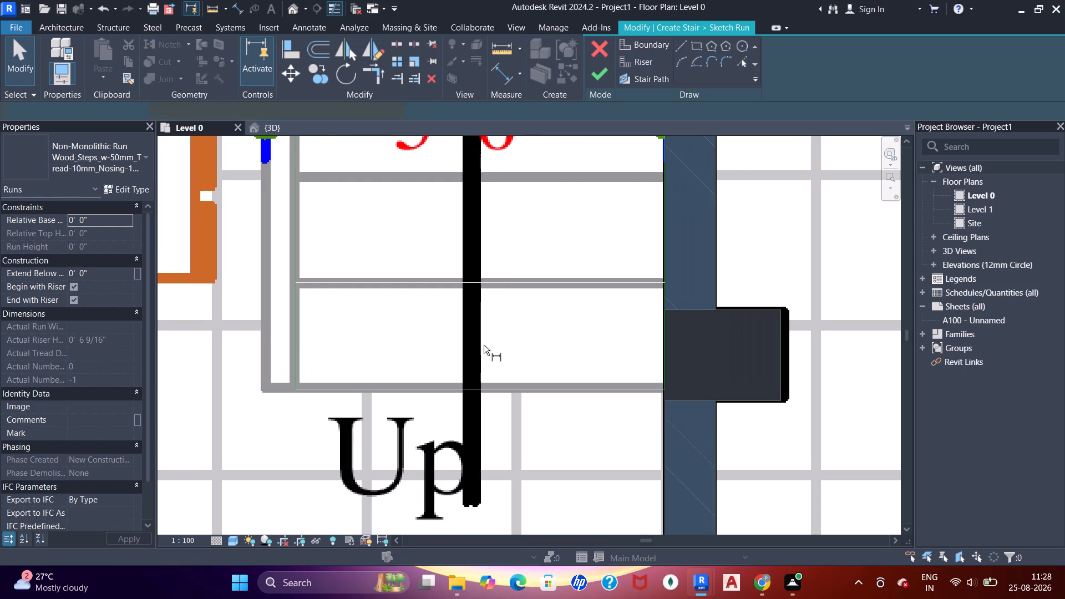
pyautogui.moveTo(491, 385); pyautogui.dragTo(491, 380)
pyautogui.click(505, 284)
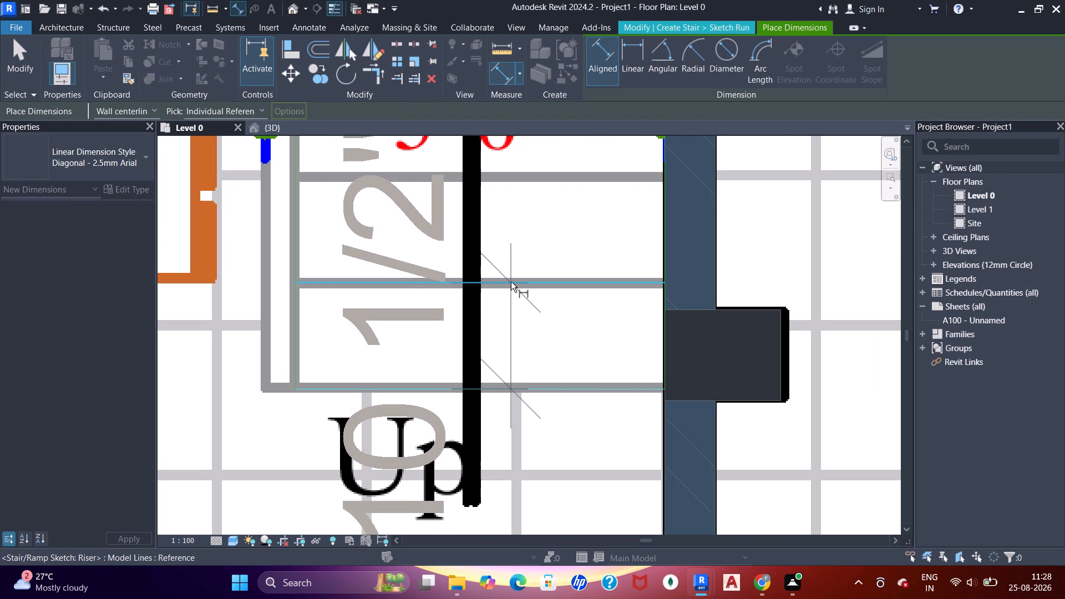
pyautogui.scroll(-4, 511, 282)
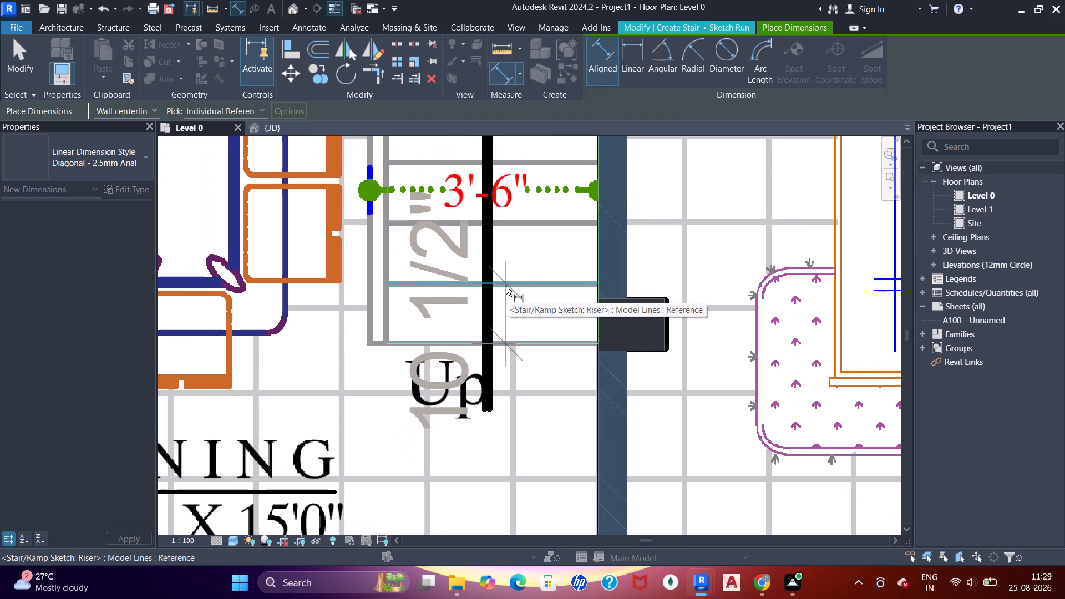
pyautogui.scroll(1, 506, 286)
pyautogui.moveTo(477, 324); pyautogui.dragTo(501, 319, button='middle')
# Offset six more risers at 0' 10 1/2" spacing from the second riser, up the M/Bed-side flight to the corner turn.
pyautogui.click(647, 59)
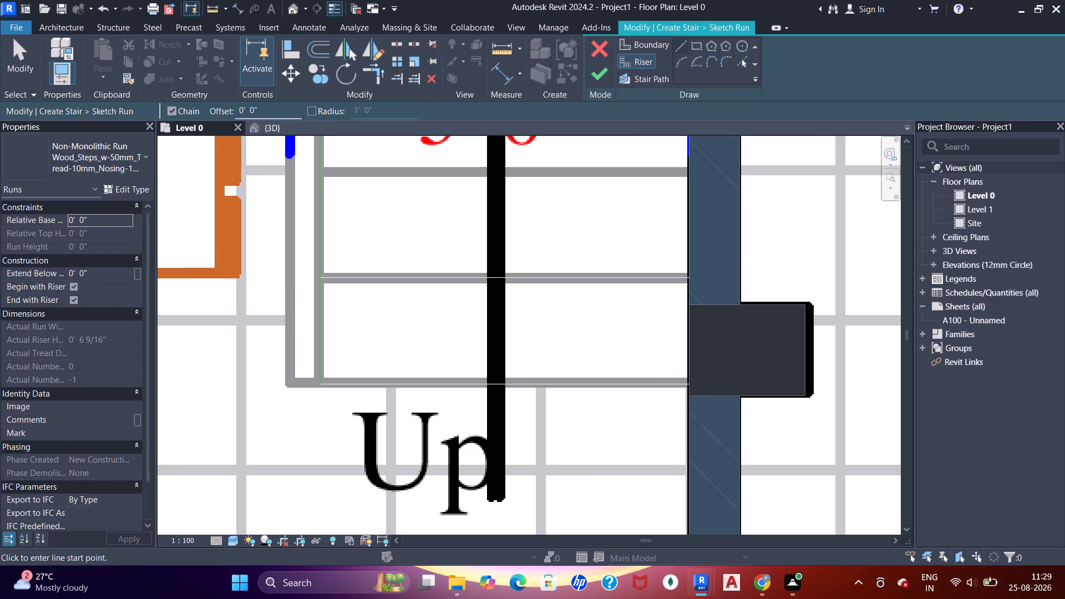
pyautogui.moveTo(267, 112); pyautogui.dragTo(222, 111)
pyautogui.click(739, 64)
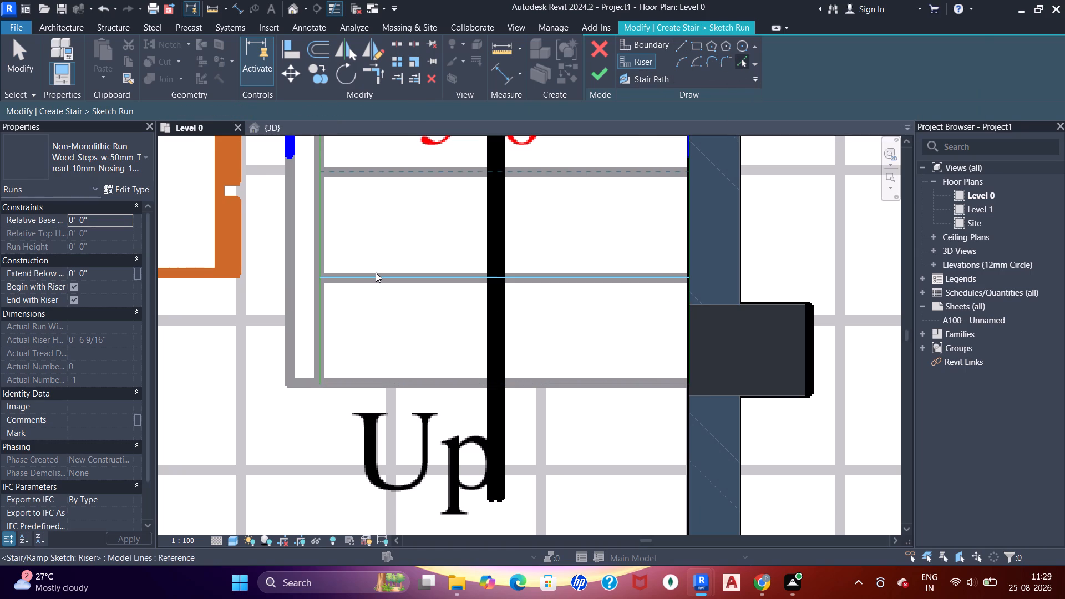
pyautogui.click(376, 272)
pyautogui.scroll(-3, 377, 273)
pyautogui.moveTo(378, 215); pyautogui.dragTo(363, 313, button='middle')
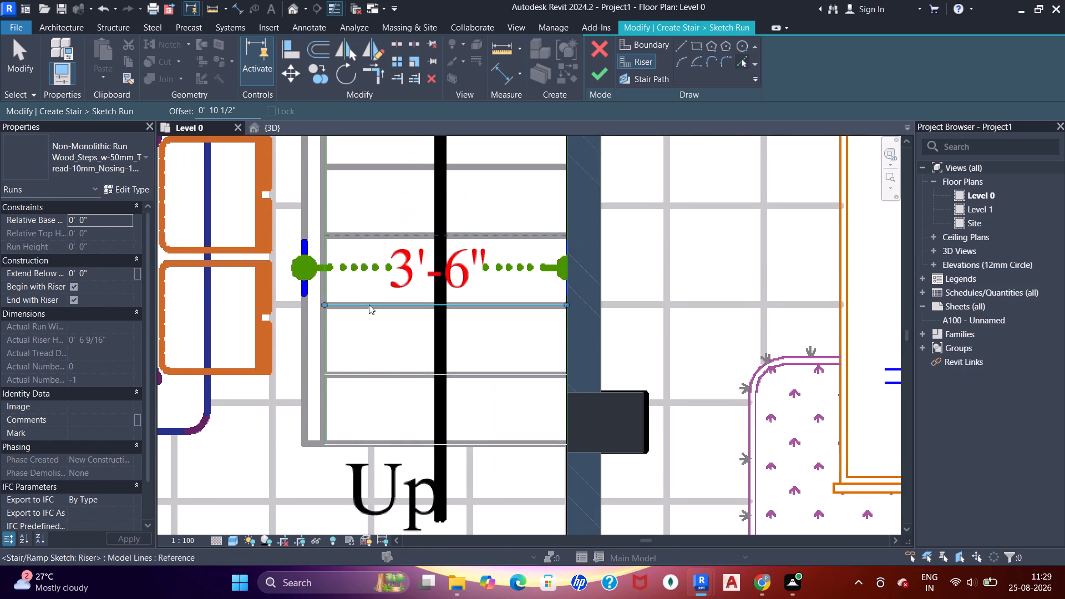
pyautogui.click(369, 304)
pyautogui.moveTo(374, 273); pyautogui.dragTo(378, 360, button='middle')
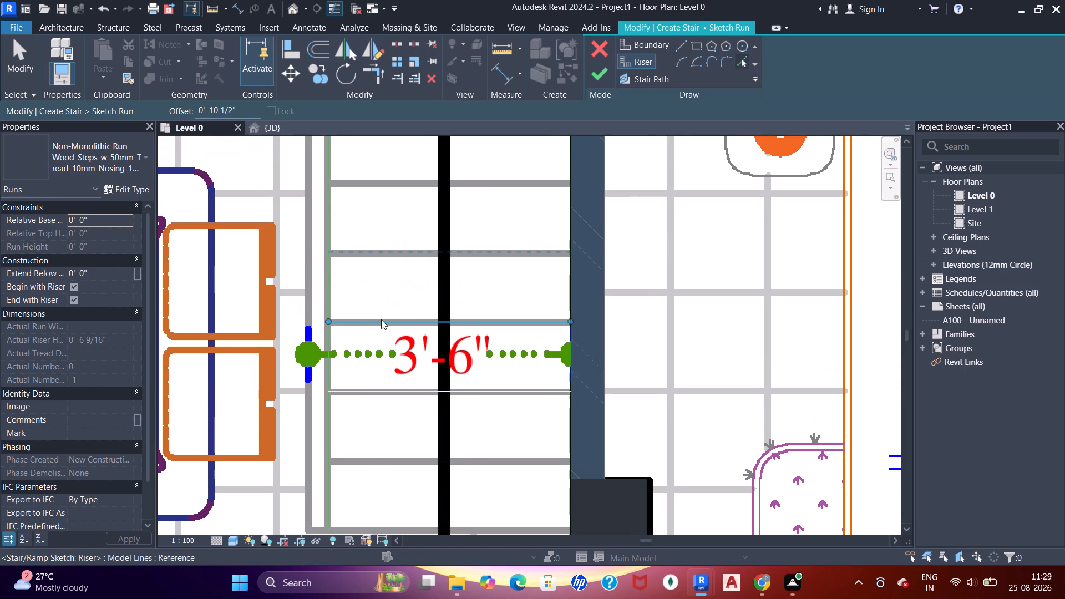
pyautogui.click(381, 319)
pyautogui.scroll(1, 389, 260)
pyautogui.moveTo(383, 283); pyautogui.dragTo(370, 401, button='middle')
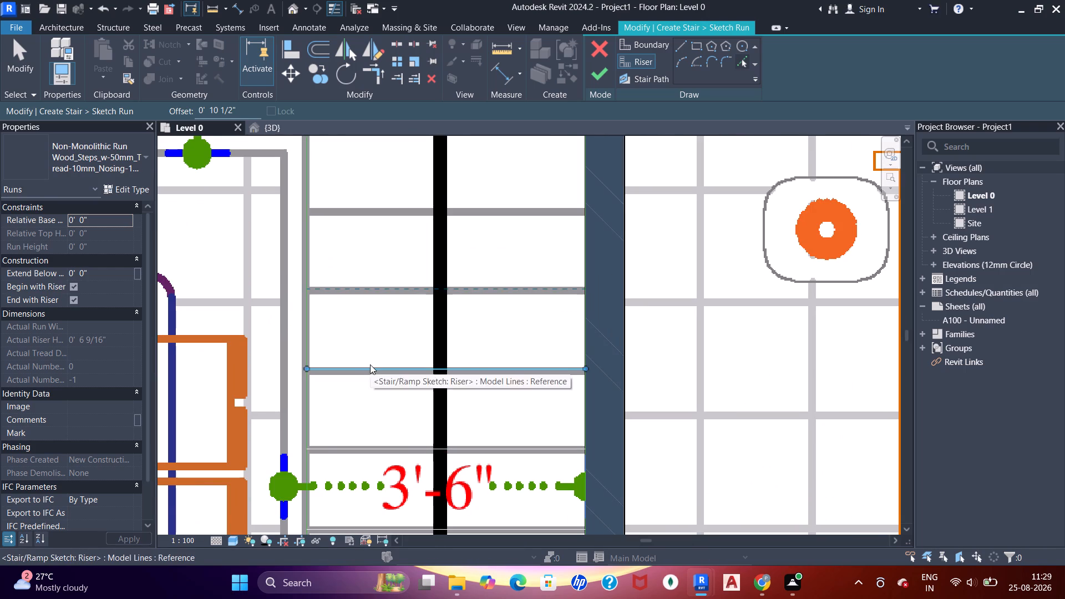
pyautogui.click(370, 364)
pyautogui.click(382, 288)
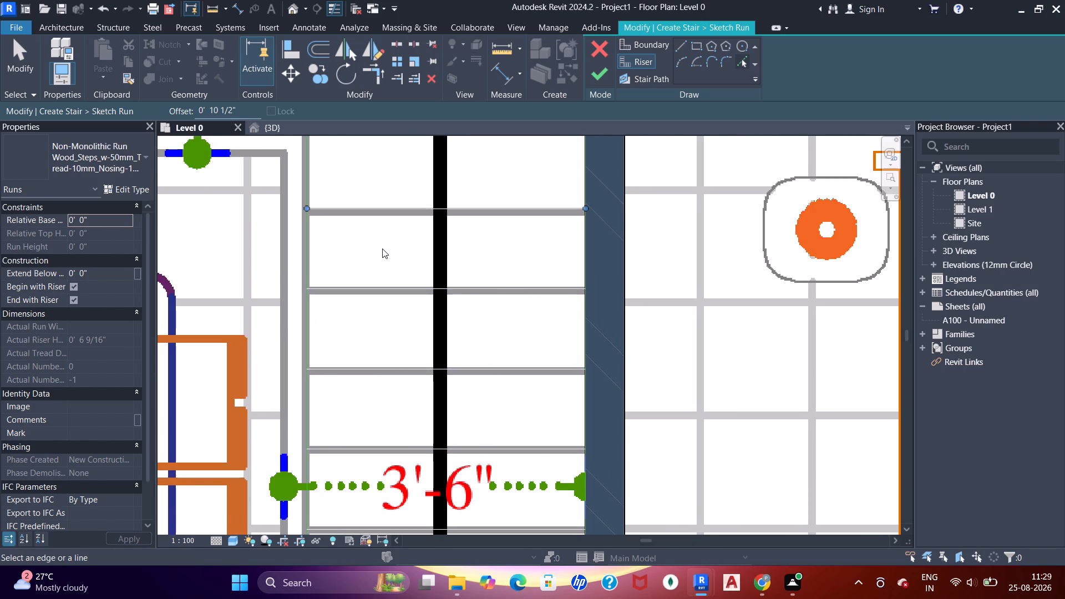
pyautogui.moveTo(359, 232); pyautogui.dragTo(337, 398, button='middle')
pyautogui.click(344, 372)
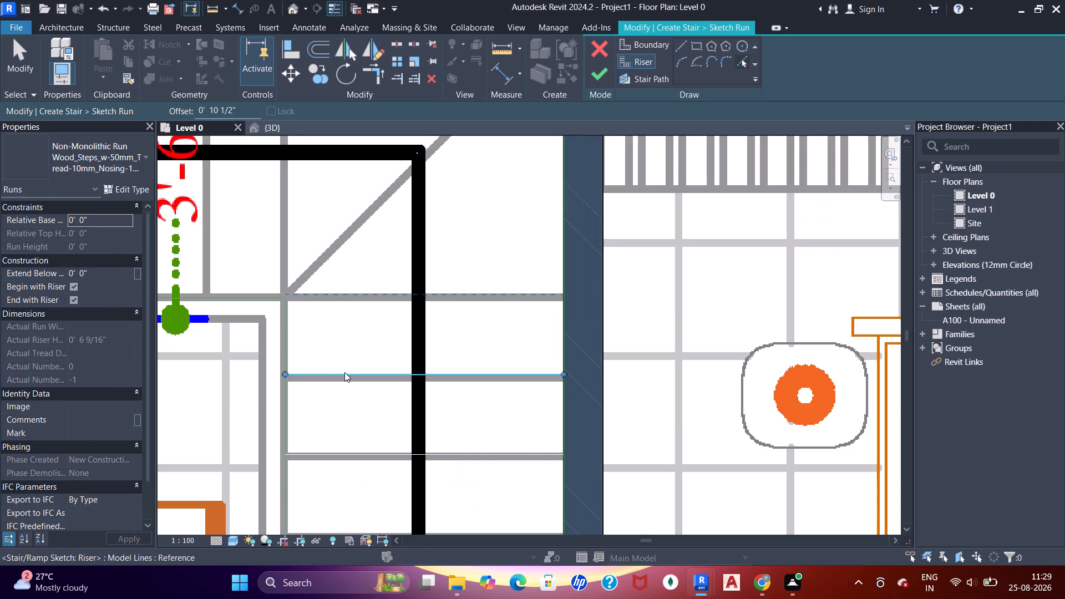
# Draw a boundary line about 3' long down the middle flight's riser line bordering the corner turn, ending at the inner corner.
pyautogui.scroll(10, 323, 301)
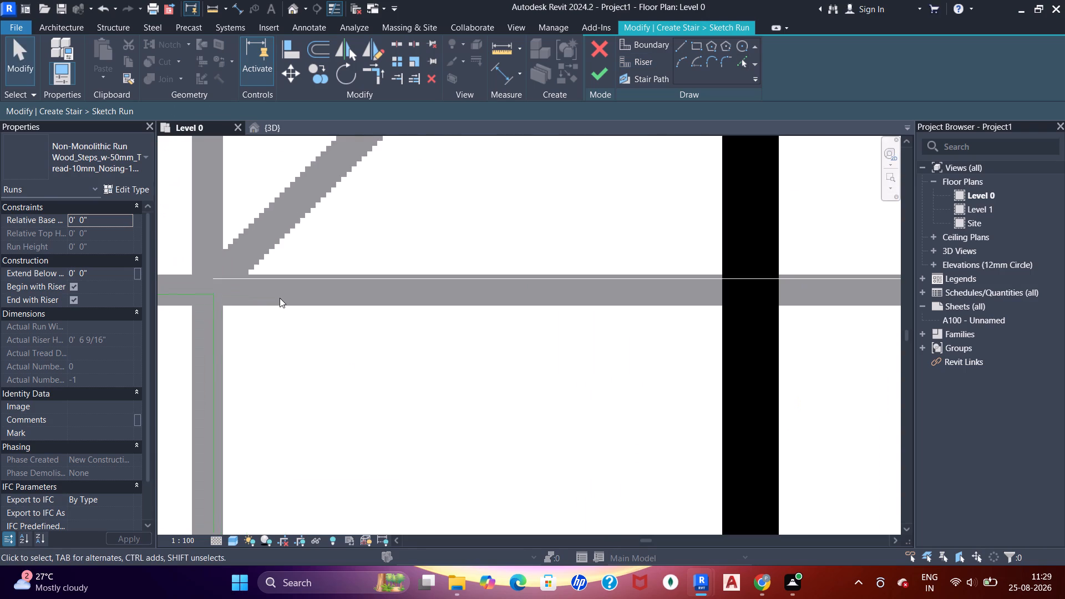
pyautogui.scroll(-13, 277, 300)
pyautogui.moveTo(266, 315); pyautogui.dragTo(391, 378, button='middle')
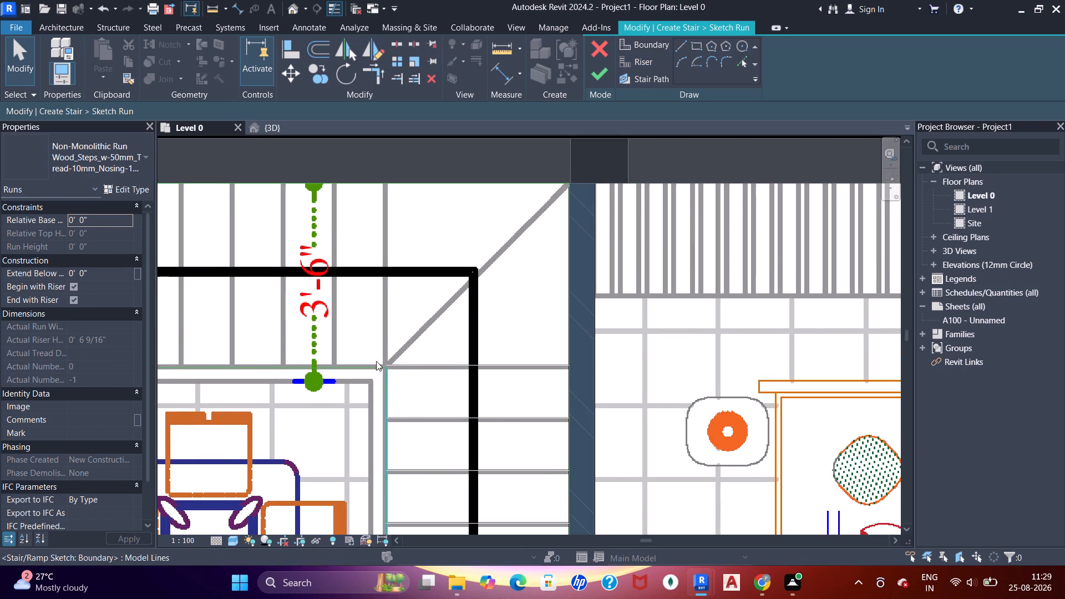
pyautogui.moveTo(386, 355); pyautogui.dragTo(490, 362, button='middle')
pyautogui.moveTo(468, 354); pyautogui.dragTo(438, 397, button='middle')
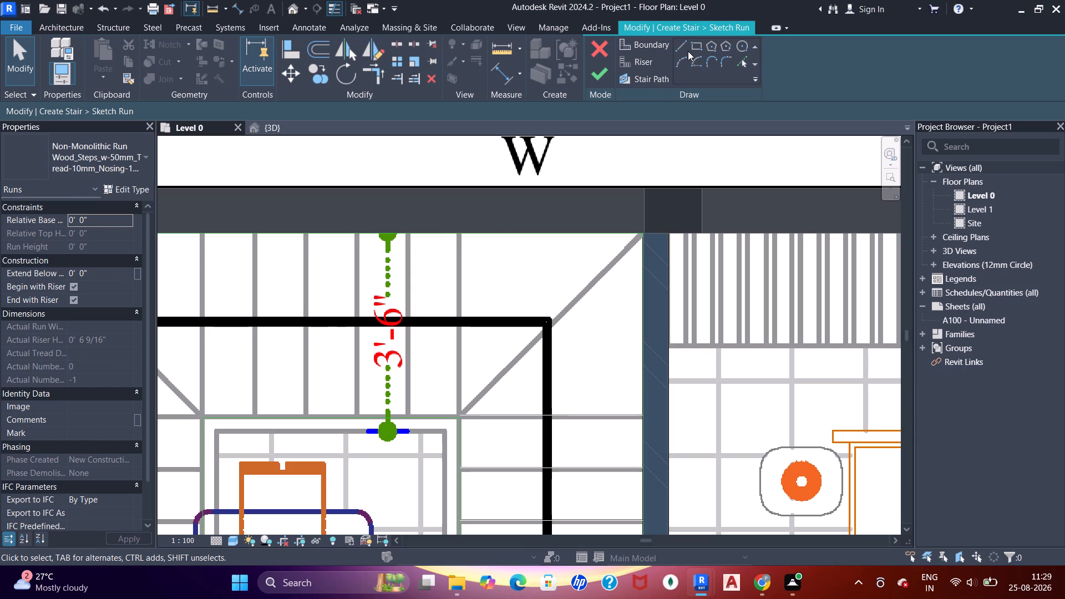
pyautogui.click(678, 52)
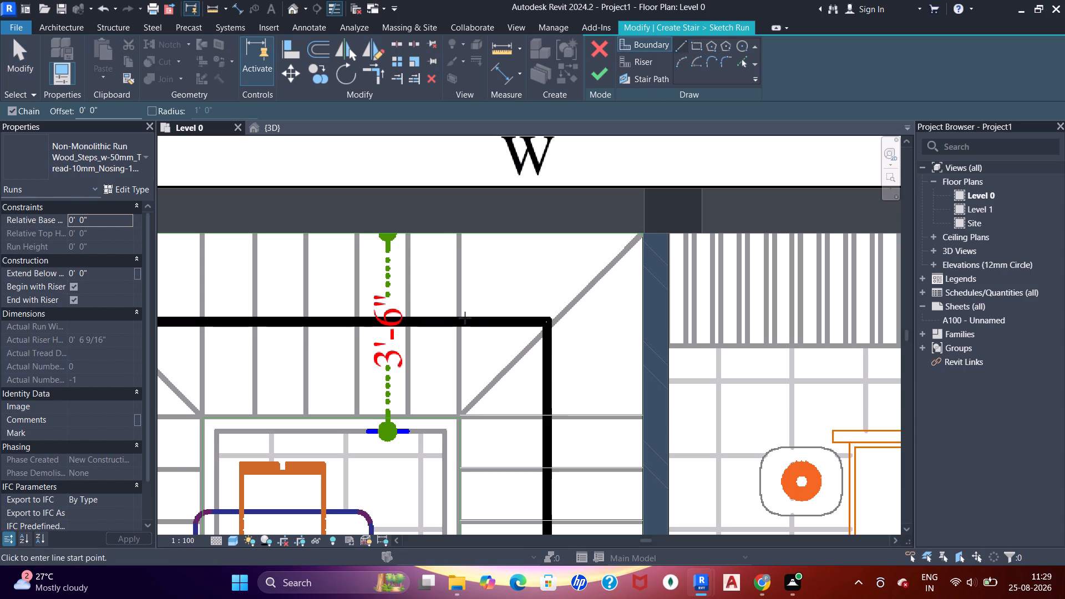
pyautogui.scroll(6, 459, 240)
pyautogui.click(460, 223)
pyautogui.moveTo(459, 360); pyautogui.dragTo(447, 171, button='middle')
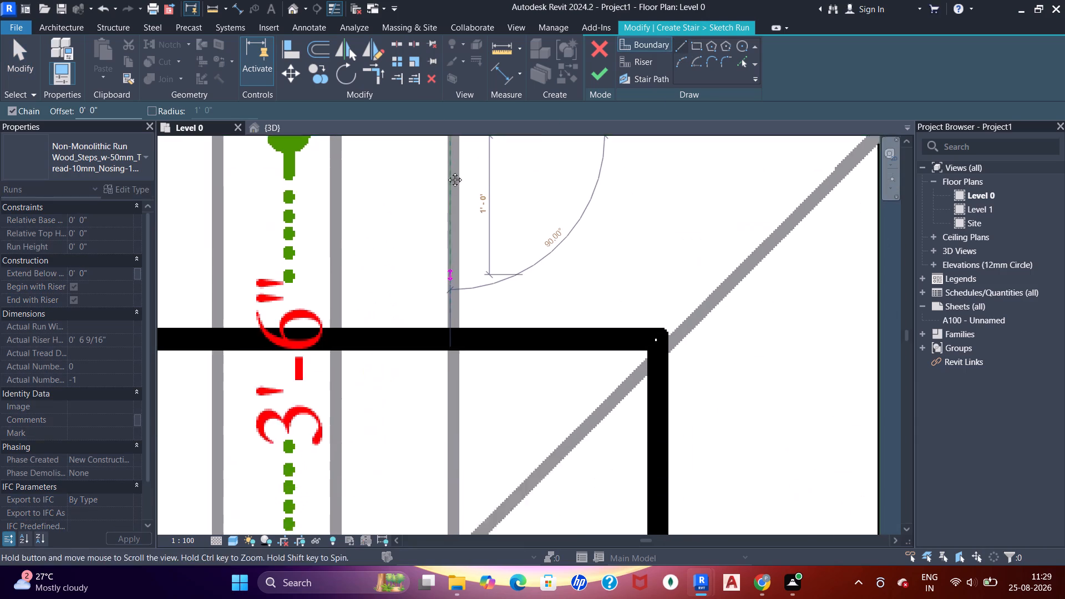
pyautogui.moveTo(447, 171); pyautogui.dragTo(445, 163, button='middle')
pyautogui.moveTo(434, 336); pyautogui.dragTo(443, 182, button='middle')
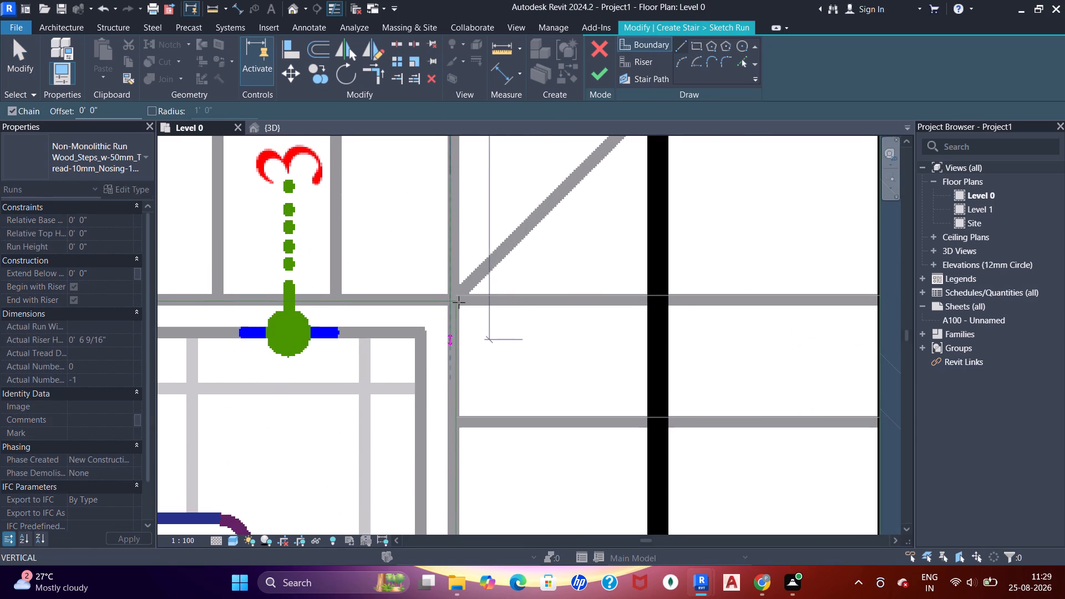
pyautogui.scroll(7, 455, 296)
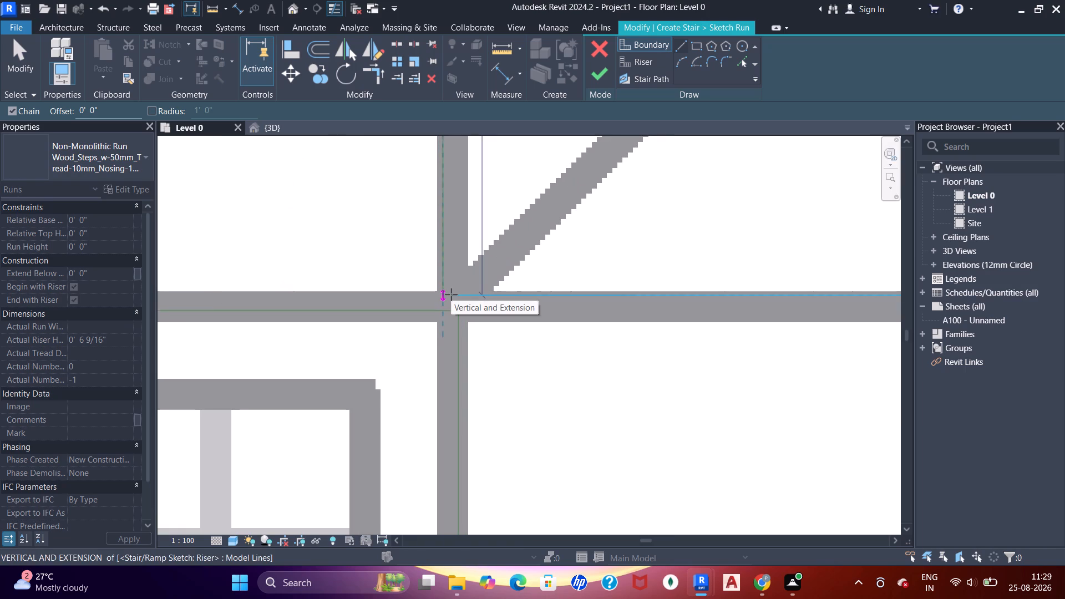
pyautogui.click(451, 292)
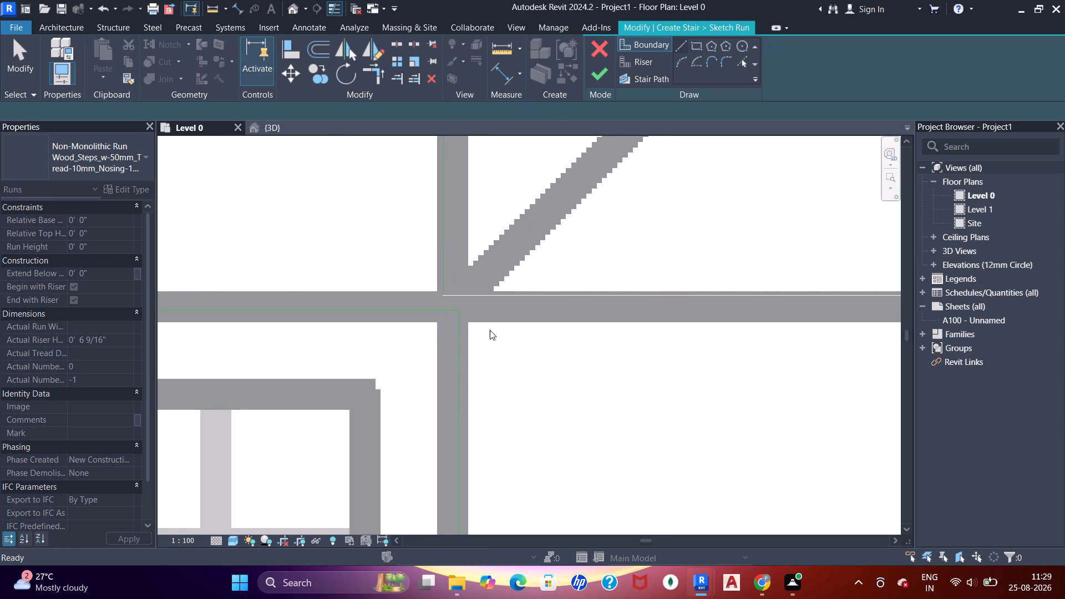
# Align the M/Bed-side flight's last riser with the middle flight's inner boundary and pull its end onto the inner boundary corner.
pyautogui.click(445, 311)
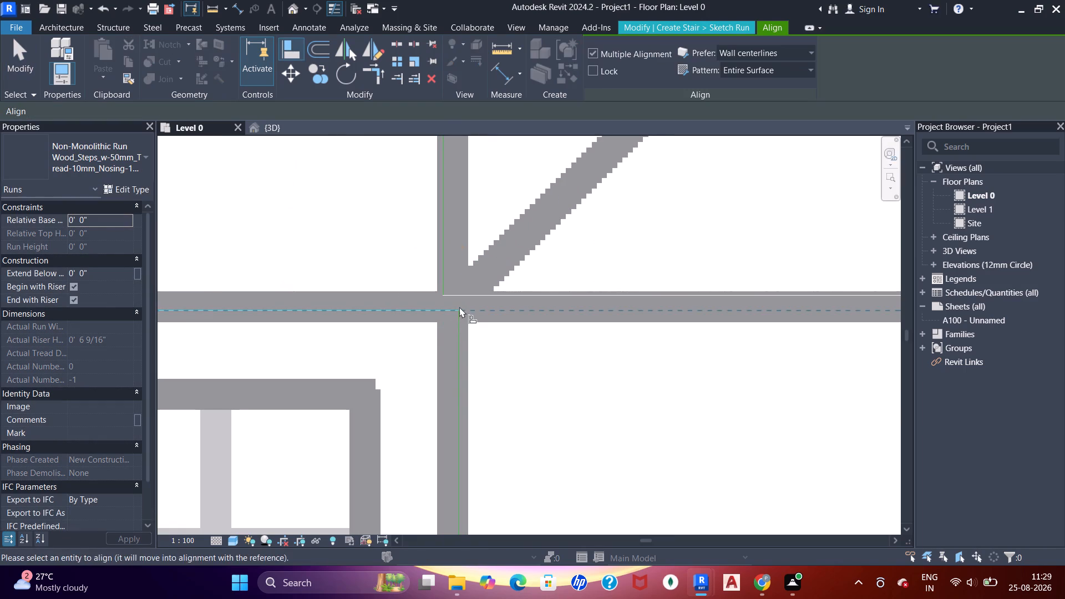
pyautogui.click(480, 296)
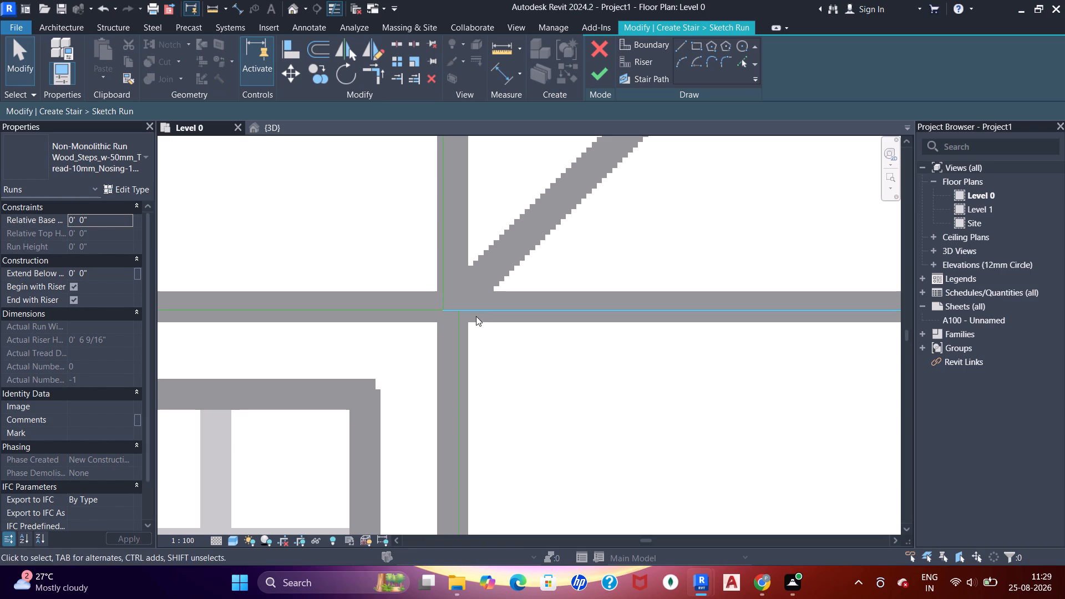
pyautogui.click(476, 316)
pyautogui.scroll(4, 454, 317)
pyautogui.moveTo(439, 304); pyautogui.dragTo(466, 305)
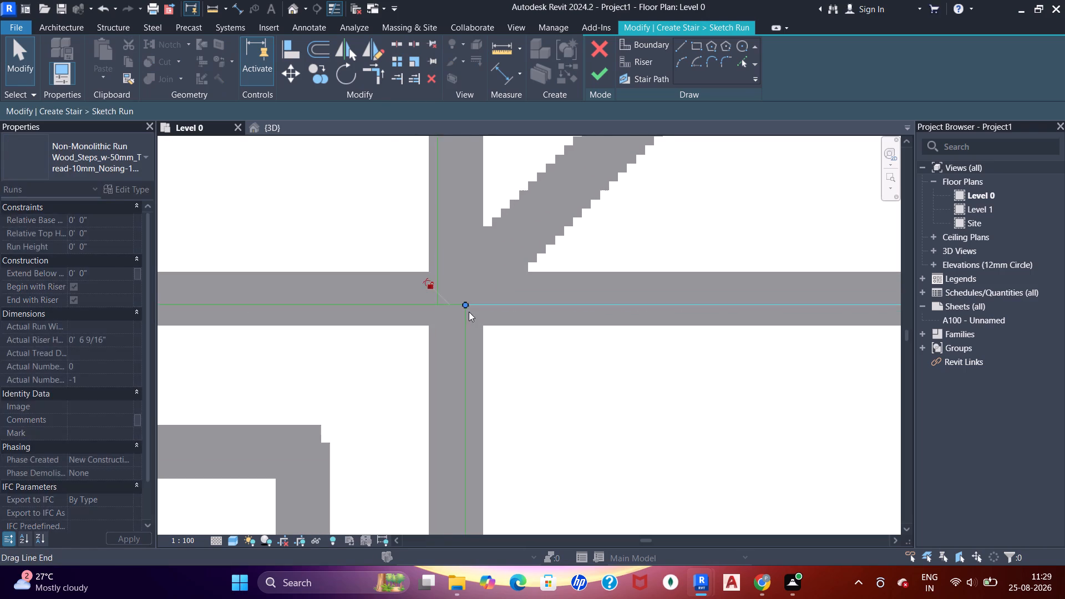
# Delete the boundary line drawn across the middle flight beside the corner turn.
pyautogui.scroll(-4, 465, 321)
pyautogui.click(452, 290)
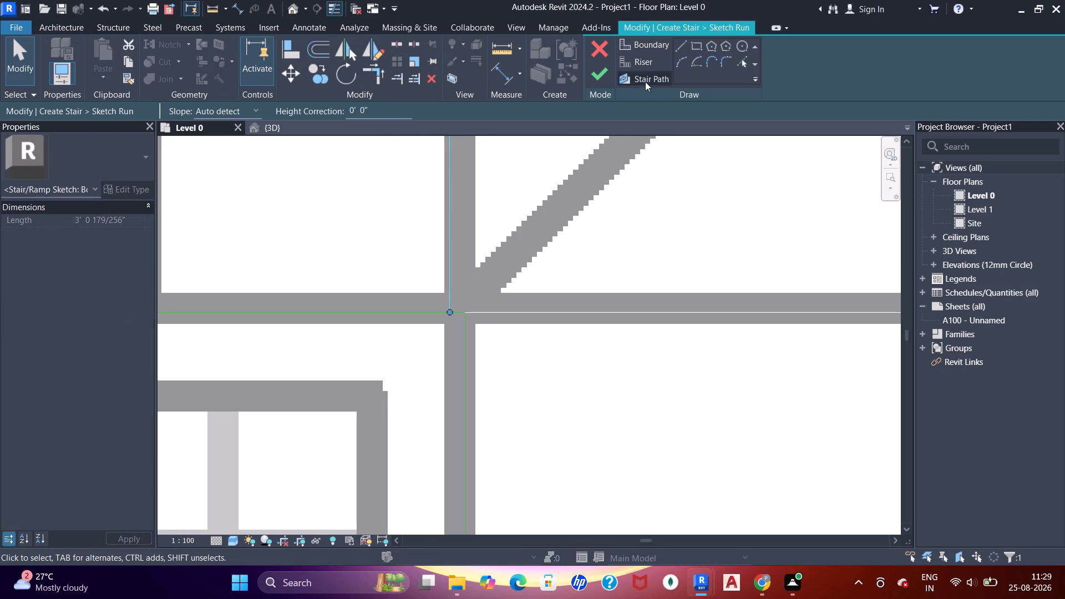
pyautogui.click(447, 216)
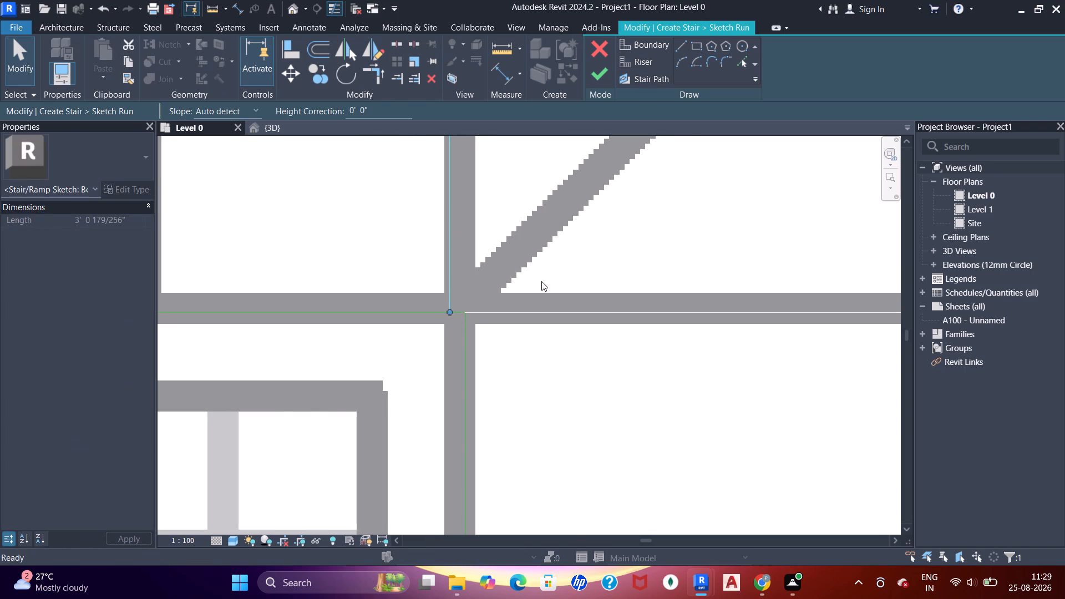
# Draw a riser about 3' long across the middle flight, from the inner boundary corner beside the M/Bed-side flight to the outer wall face.
pyautogui.scroll(-7, 471, 300)
pyautogui.moveTo(513, 423); pyautogui.dragTo(456, 285, button='middle')
pyautogui.scroll(6, 404, 347)
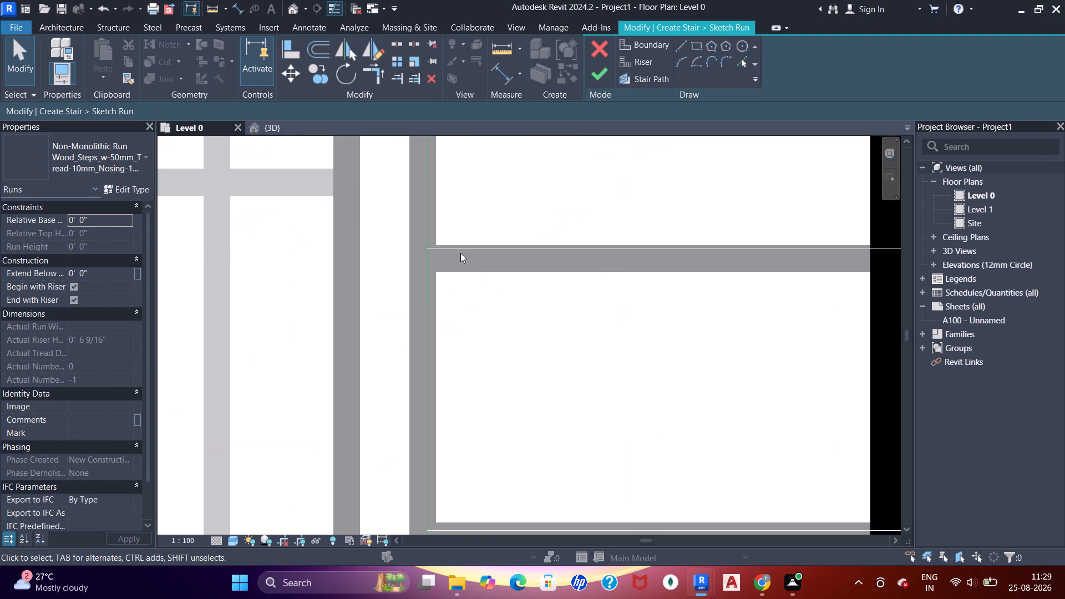
pyautogui.scroll(-7, 458, 248)
pyautogui.moveTo(494, 205); pyautogui.dragTo(464, 321, button='middle')
pyautogui.scroll(5, 398, 284)
pyautogui.scroll(-6, 395, 287)
pyautogui.moveTo(432, 217); pyautogui.dragTo(427, 322, button='middle')
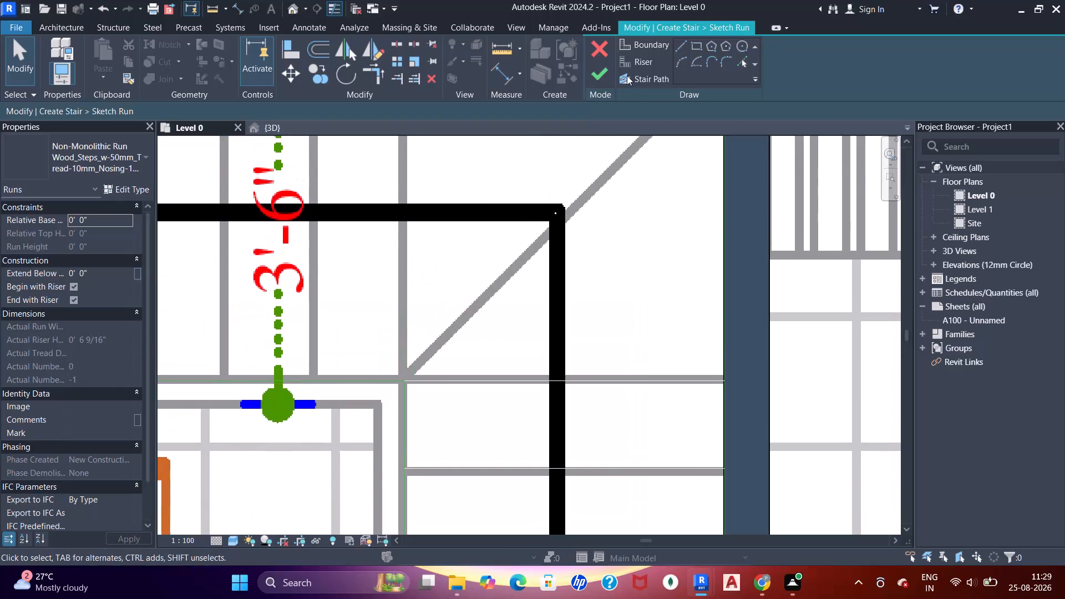
pyautogui.click(655, 63)
pyautogui.click(682, 43)
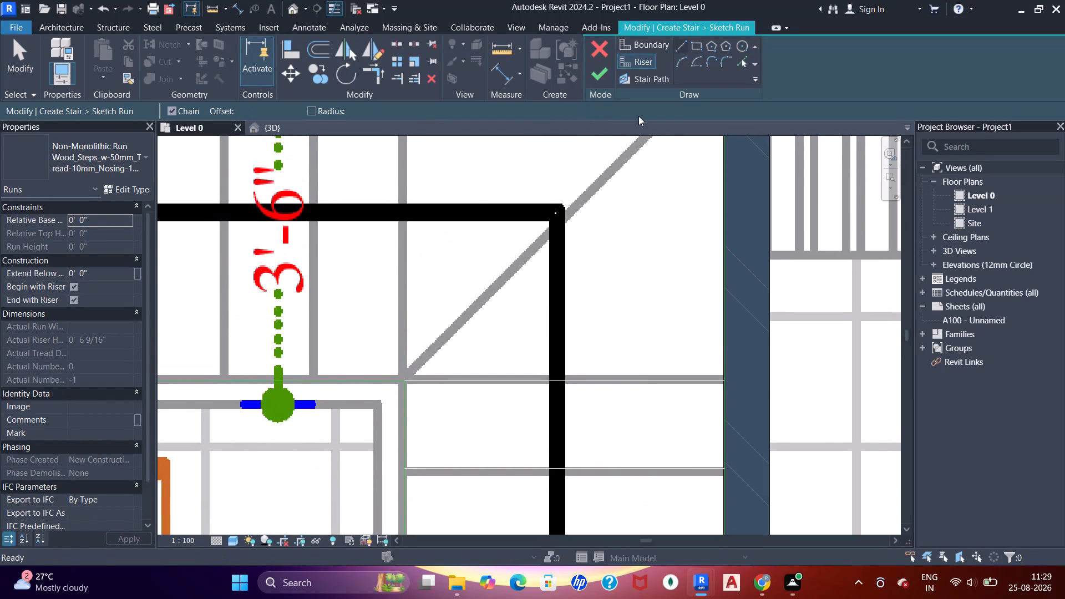
pyautogui.scroll(11, 370, 392)
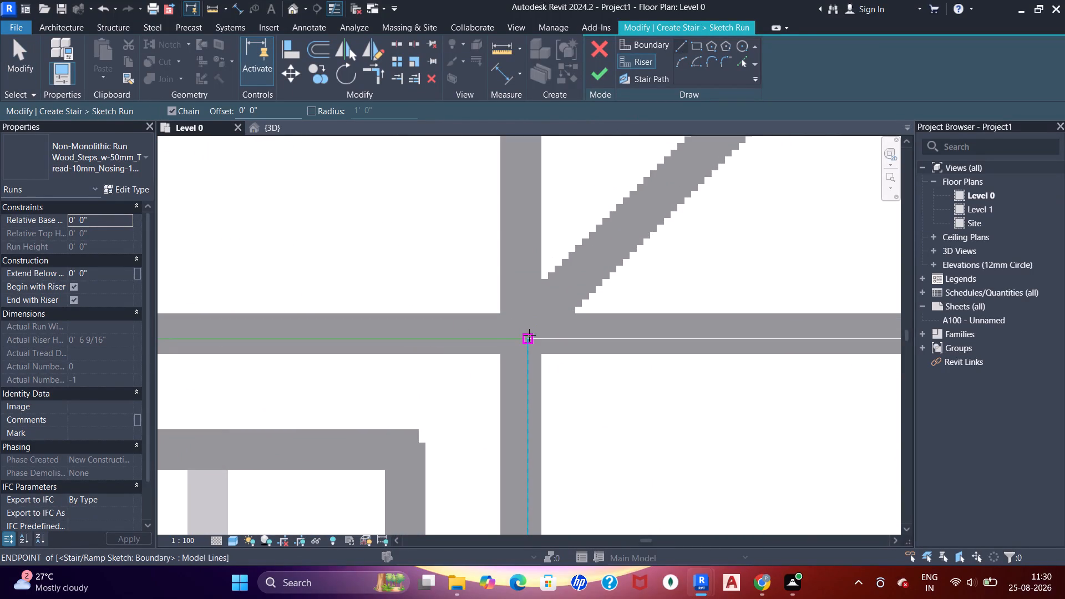
pyautogui.click(528, 335)
pyautogui.scroll(-6, 545, 244)
pyautogui.moveTo(533, 187); pyautogui.dragTo(507, 400, button='middle')
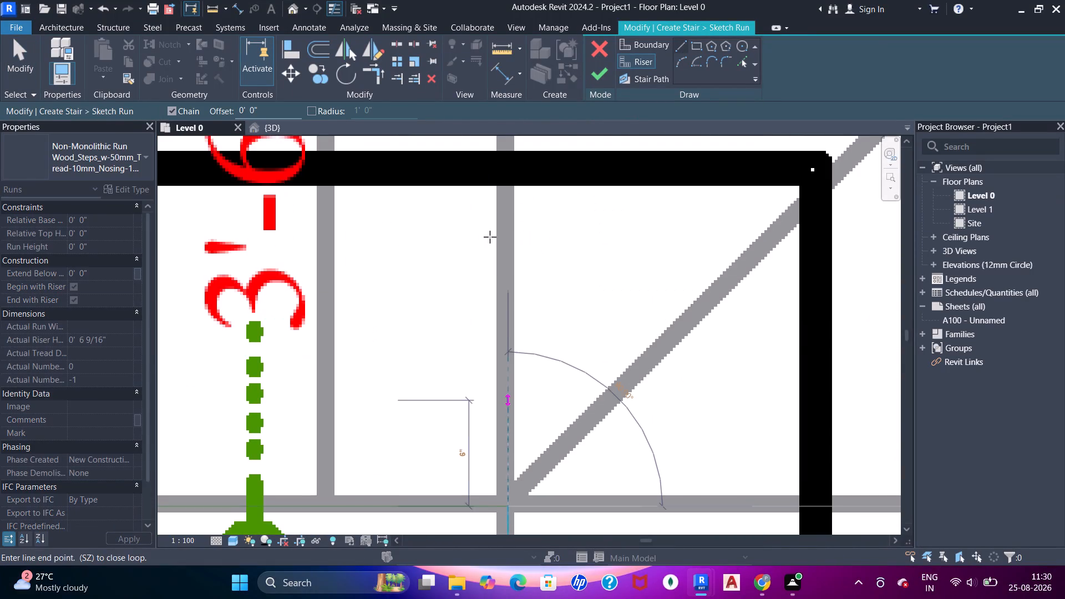
pyautogui.moveTo(489, 240); pyautogui.dragTo(478, 363, button='middle')
pyautogui.scroll(5, 510, 310)
pyautogui.scroll(-5, 483, 307)
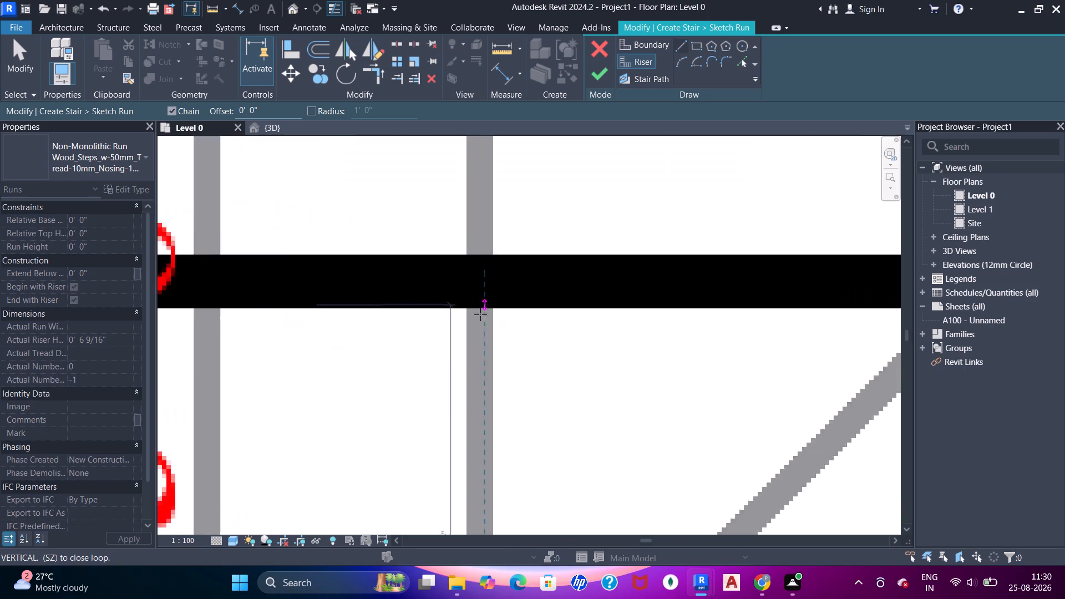
pyautogui.scroll(-3, 480, 314)
pyautogui.moveTo(485, 302); pyautogui.dragTo(480, 468, button='middle')
pyautogui.scroll(-6, 473, 268)
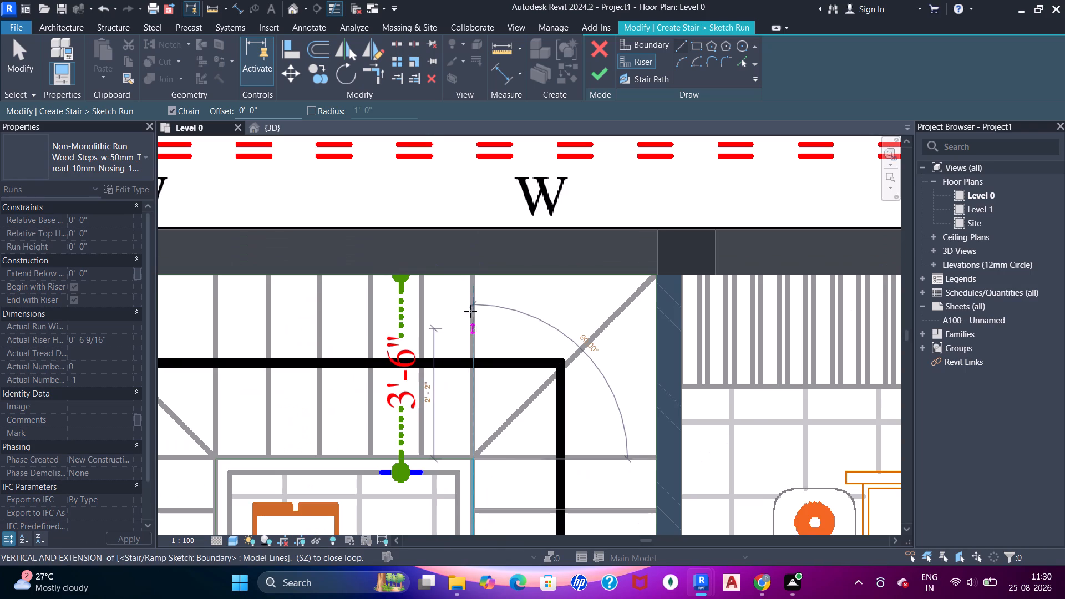
pyautogui.scroll(5, 471, 239)
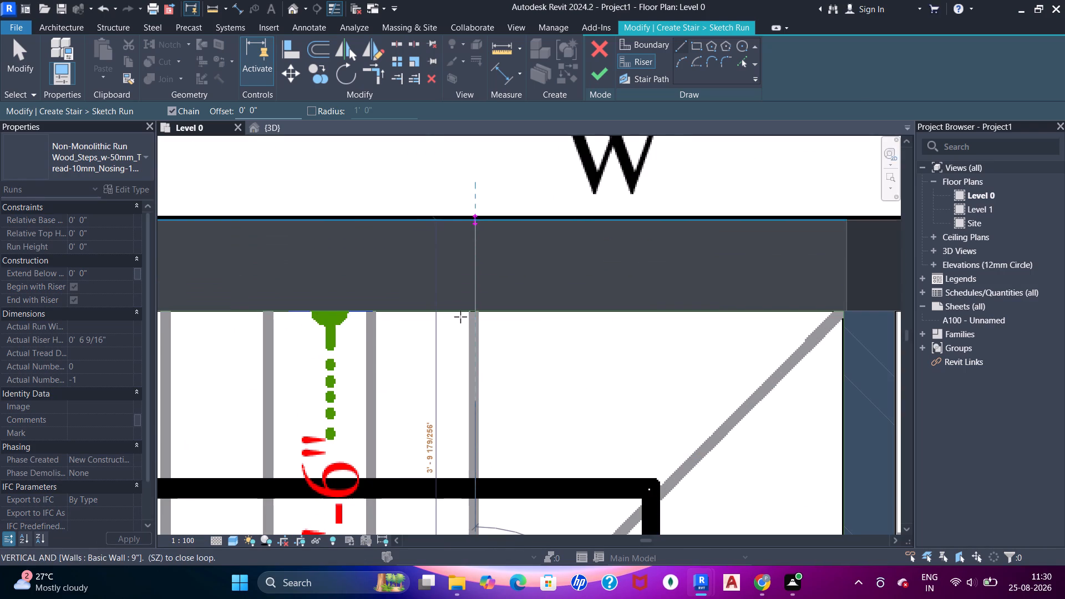
pyautogui.click(476, 312)
# Offset five more risers at 0' 10 1/2" spacing from the first riser, along the middle flight toward the breakfast-counter-side corner turn.
pyautogui.scroll(-5, 493, 366)
pyautogui.moveTo(491, 366); pyautogui.dragTo(480, 272, button='middle')
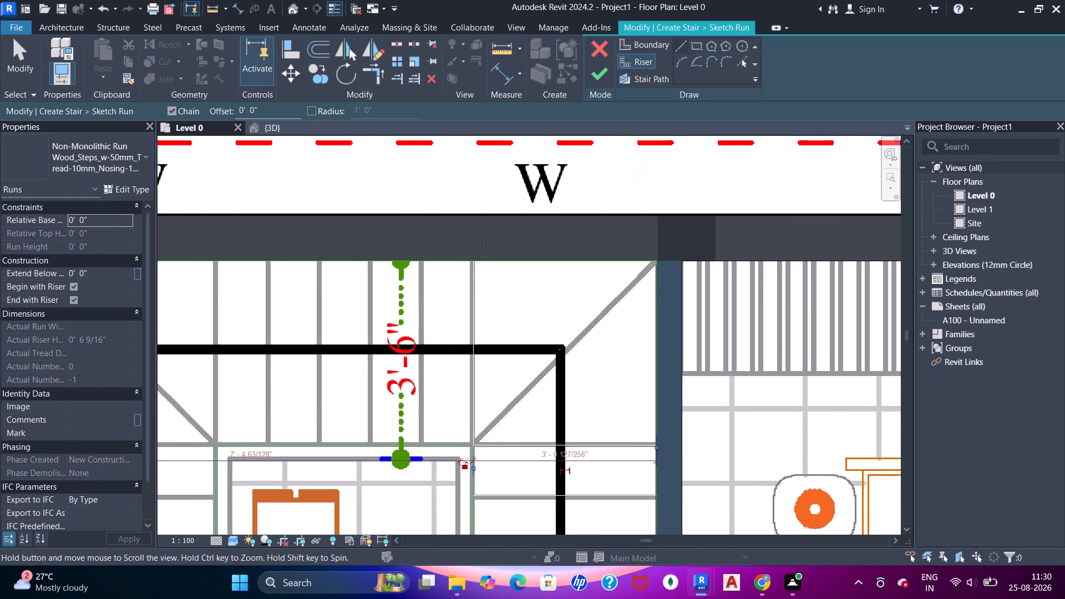
pyautogui.moveTo(266, 107); pyautogui.dragTo(194, 117)
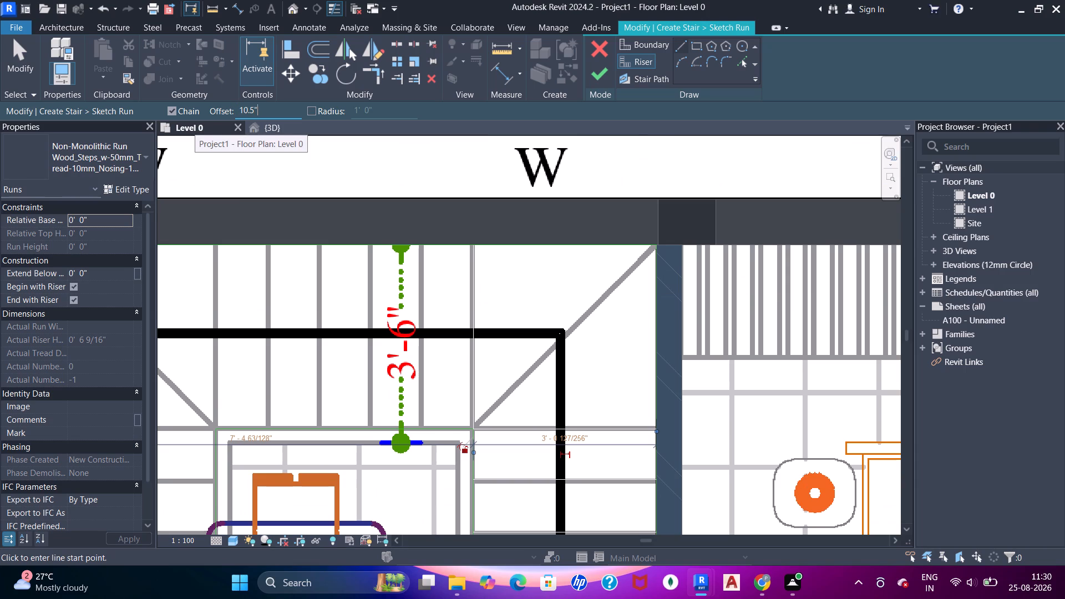
pyautogui.click(746, 60)
pyautogui.click(473, 269)
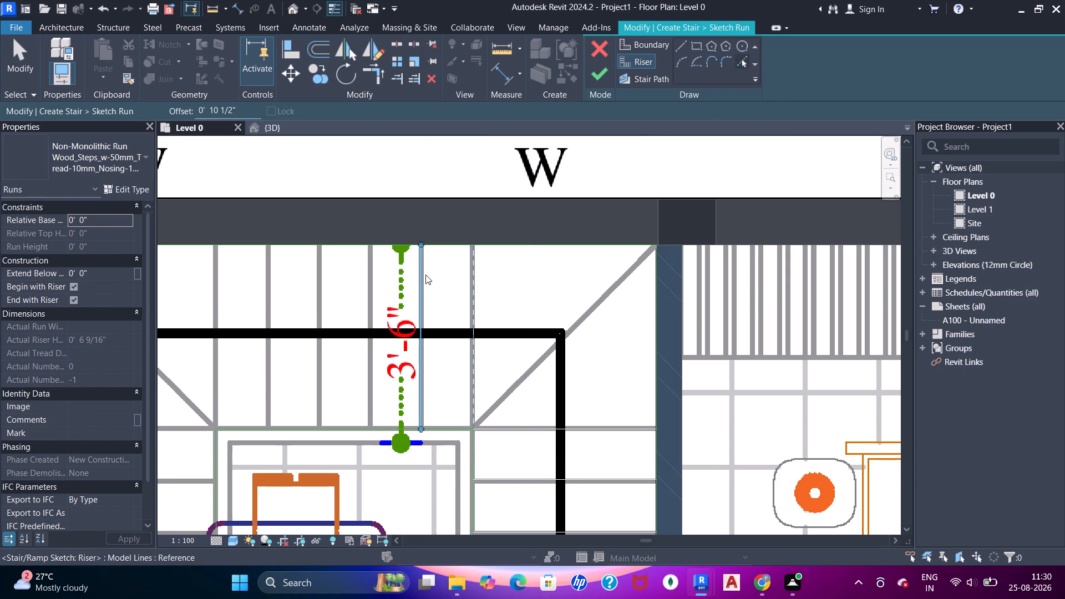
pyautogui.click(420, 275)
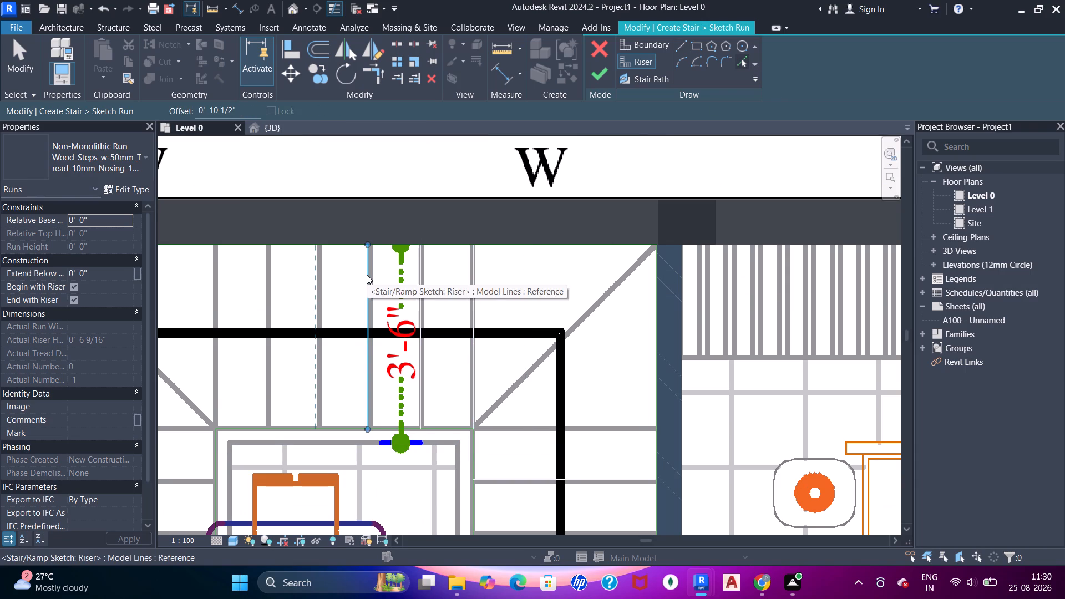
pyautogui.click(367, 275)
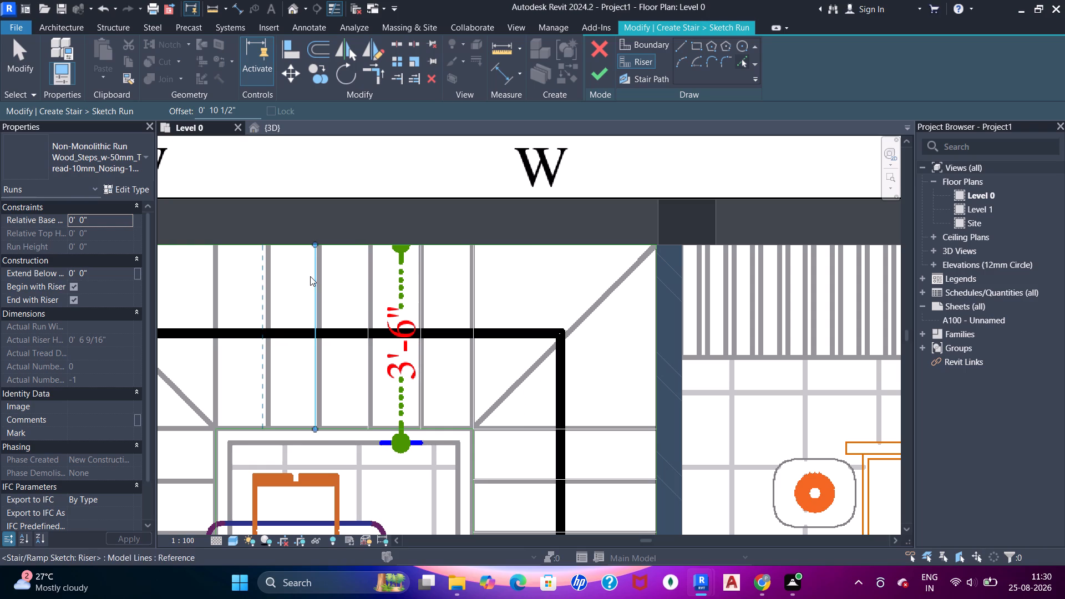
pyautogui.click(310, 276)
pyautogui.moveTo(273, 283); pyautogui.dragTo(525, 276, button='middle')
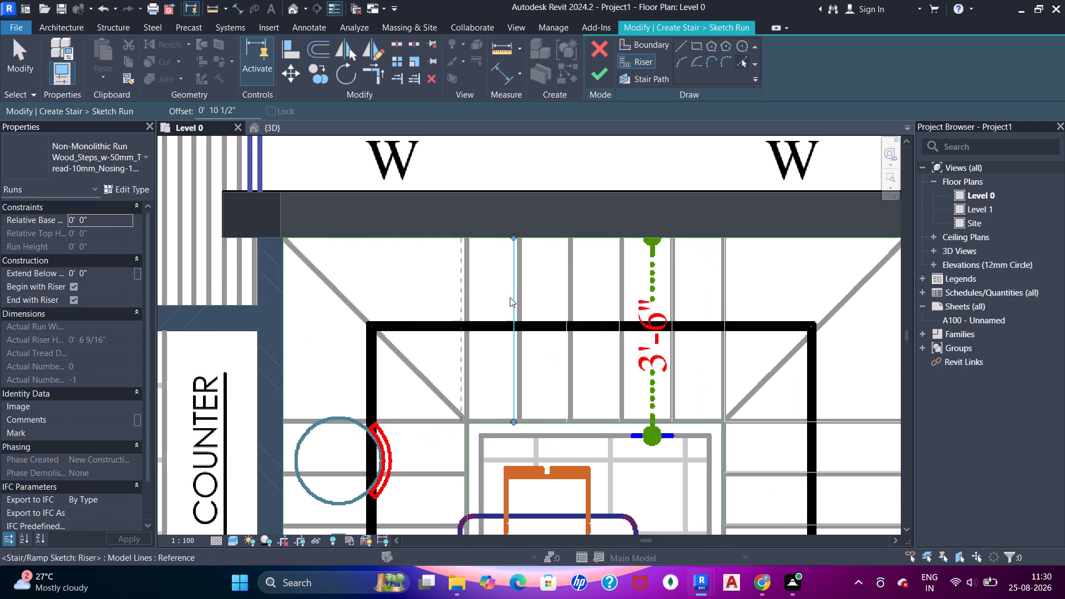
pyautogui.click(510, 297)
# Align the middle flight's last riser with the inner boundary line of the breakfast-counter-side flight.
pyautogui.moveTo(491, 355); pyautogui.dragTo(467, 253, button='middle')
pyautogui.scroll(11, 436, 328)
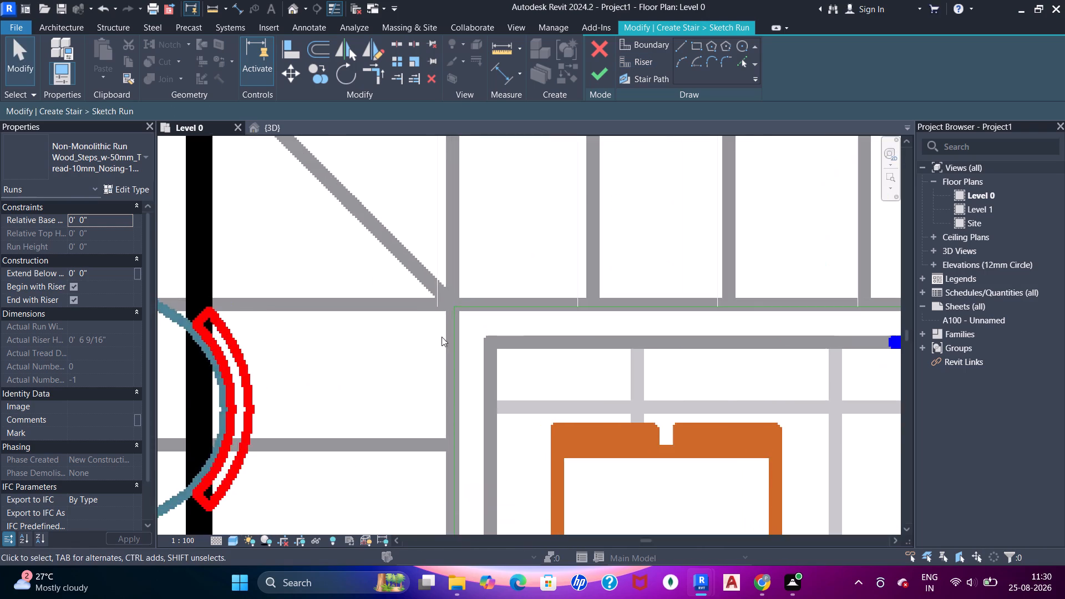
pyautogui.moveTo(476, 329); pyautogui.dragTo(466, 351, button='middle')
pyautogui.click(461, 334)
pyautogui.click(434, 266)
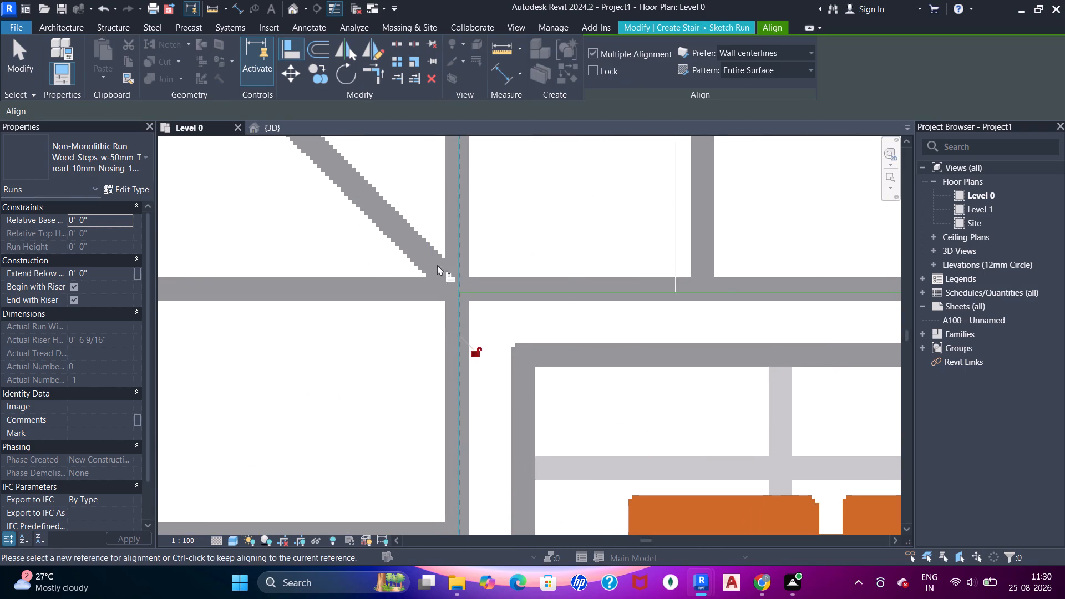
# Nudge the four intermediate risers of the middle flight to match the tread lines on the plan underlay.
pyautogui.scroll(-3, 517, 242)
pyautogui.moveTo(535, 232); pyautogui.dragTo(359, 262, button='middle')
pyautogui.click(448, 262)
pyautogui.scroll(3, 478, 260)
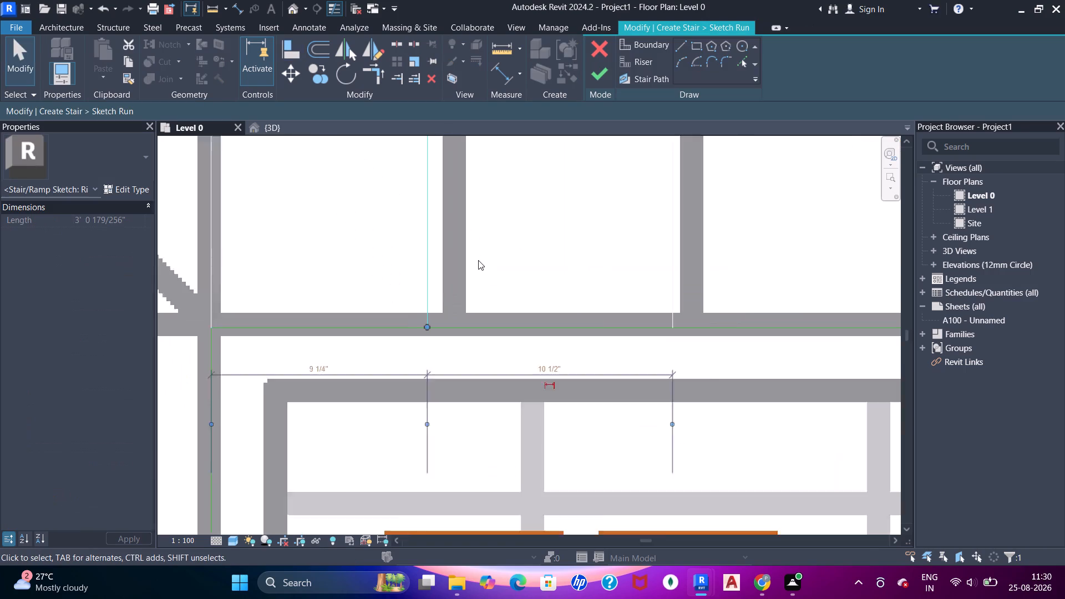
pyautogui.scroll(1, 478, 260)
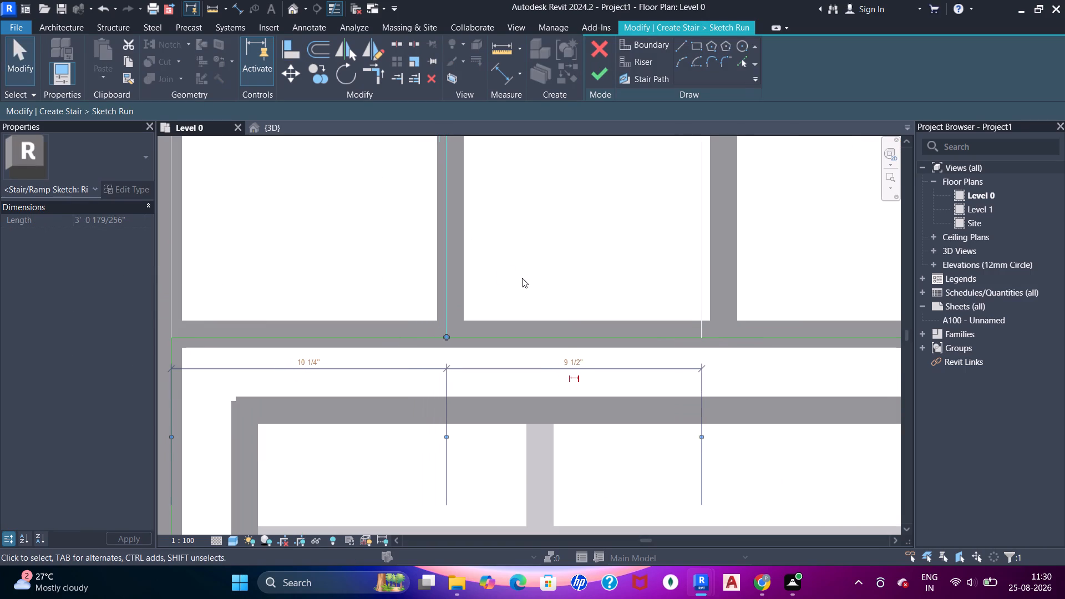
pyautogui.moveTo(556, 280); pyautogui.dragTo(339, 321, button='middle')
pyautogui.click(480, 291)
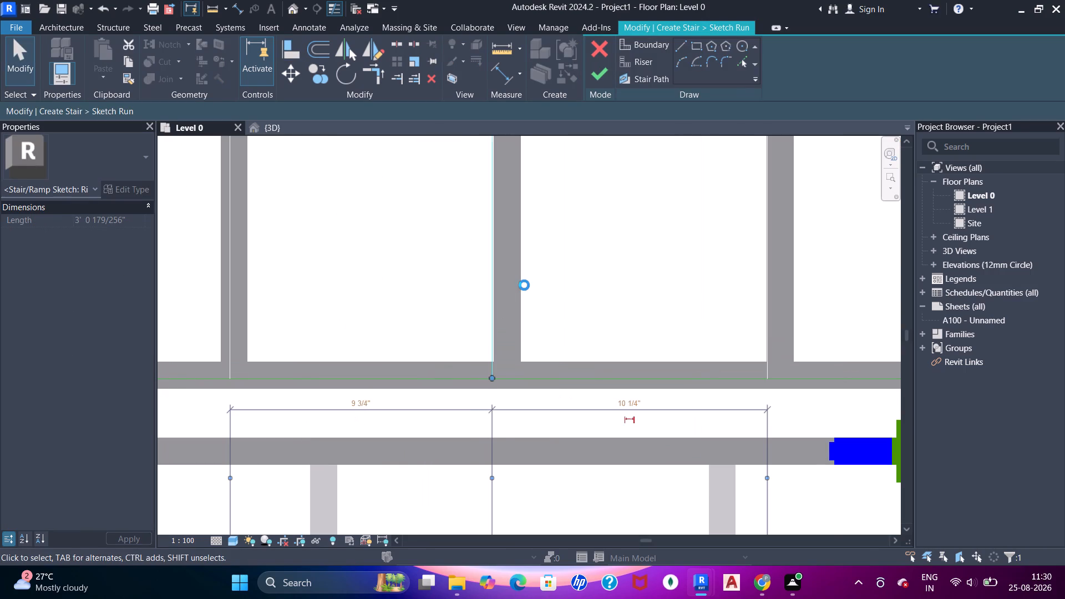
pyautogui.moveTo(618, 308); pyautogui.dragTo(185, 338, button='middle')
pyautogui.click(339, 300)
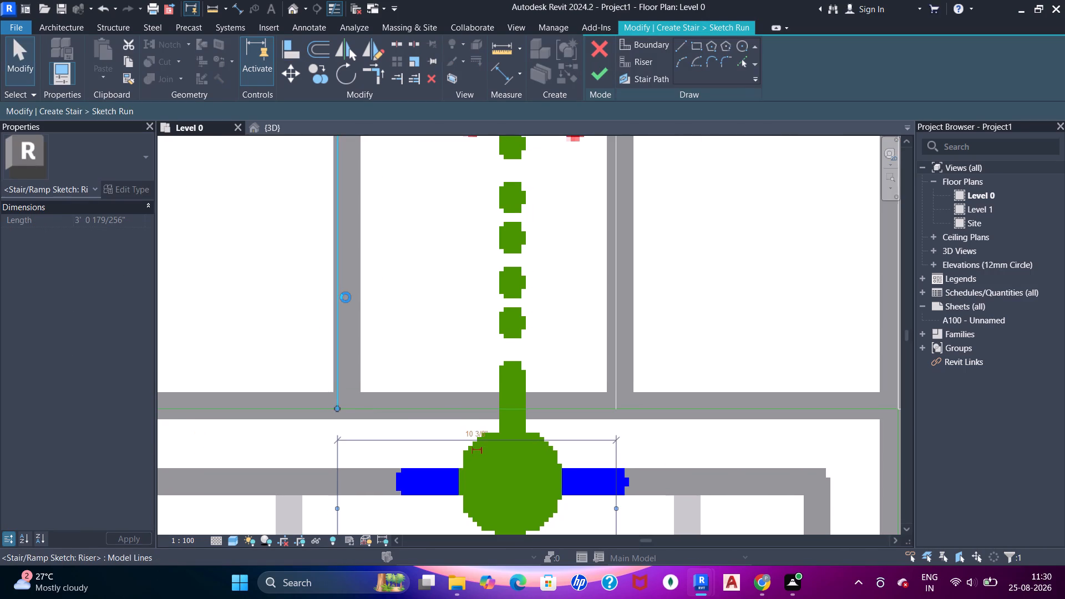
pyautogui.click(621, 316)
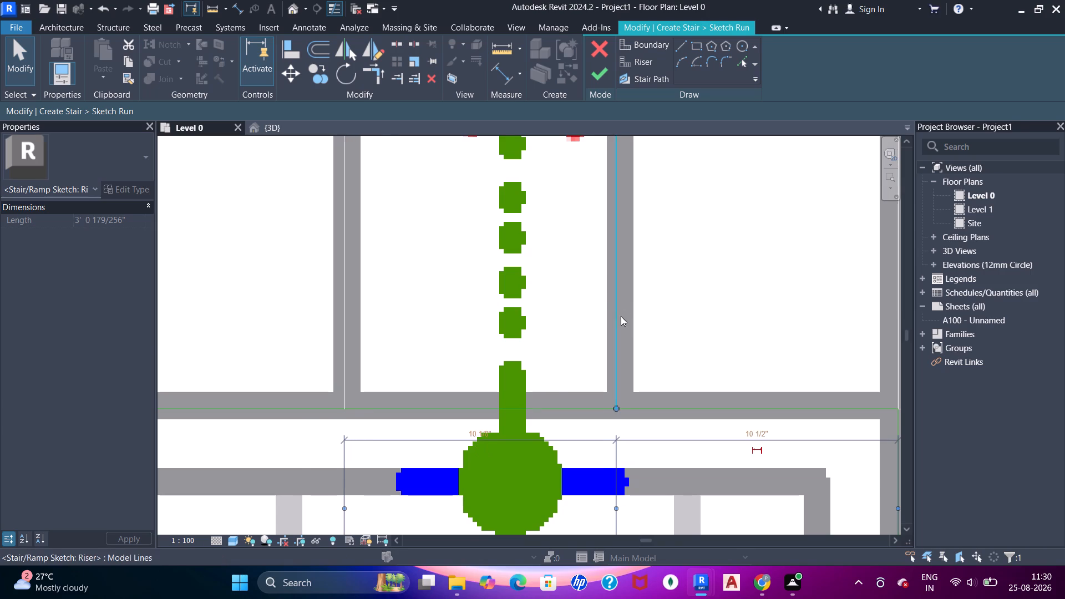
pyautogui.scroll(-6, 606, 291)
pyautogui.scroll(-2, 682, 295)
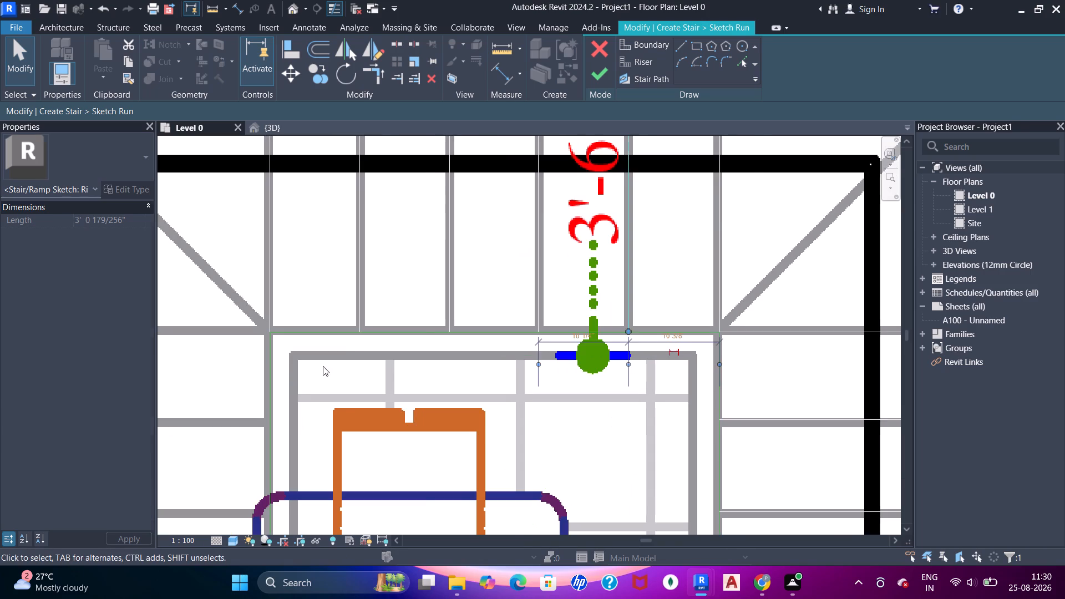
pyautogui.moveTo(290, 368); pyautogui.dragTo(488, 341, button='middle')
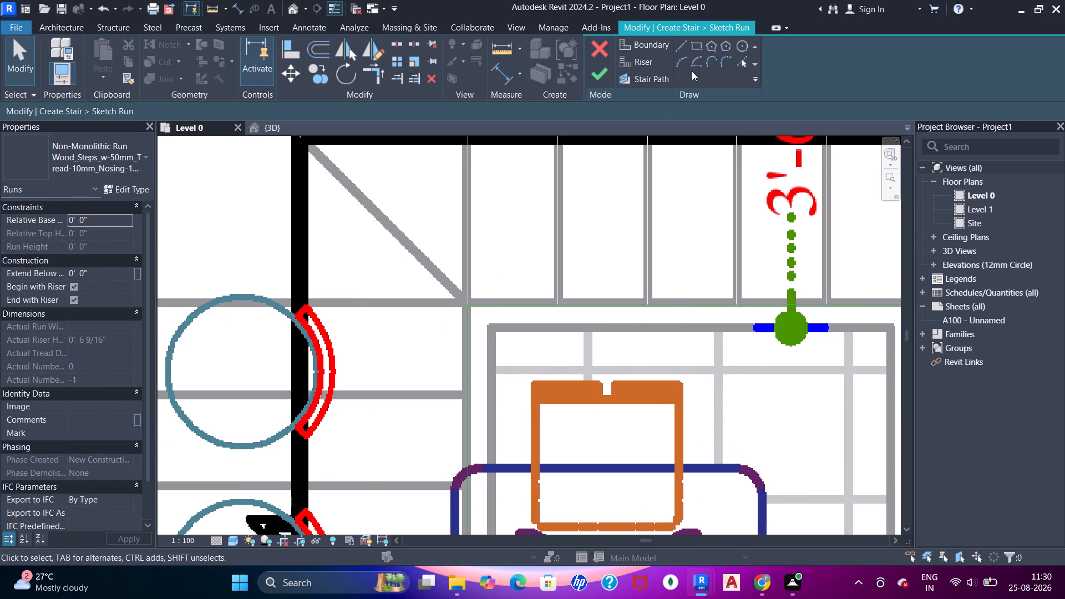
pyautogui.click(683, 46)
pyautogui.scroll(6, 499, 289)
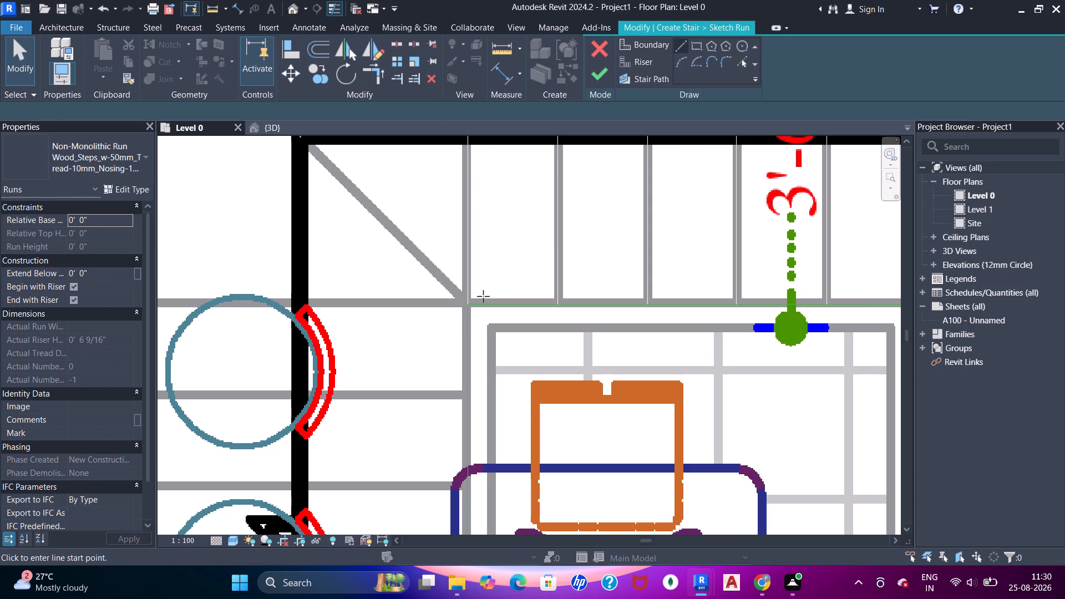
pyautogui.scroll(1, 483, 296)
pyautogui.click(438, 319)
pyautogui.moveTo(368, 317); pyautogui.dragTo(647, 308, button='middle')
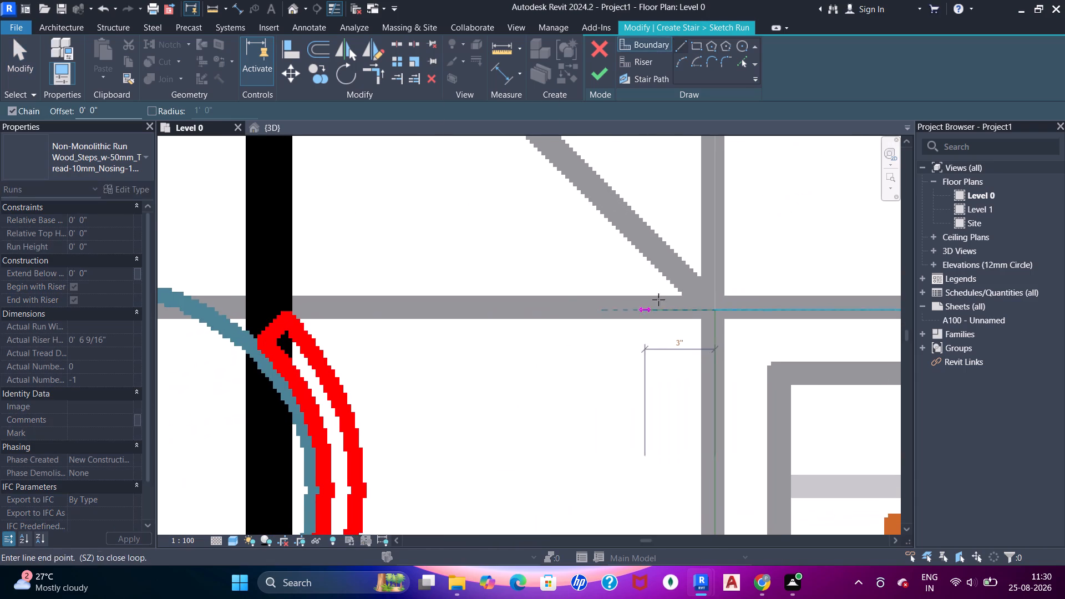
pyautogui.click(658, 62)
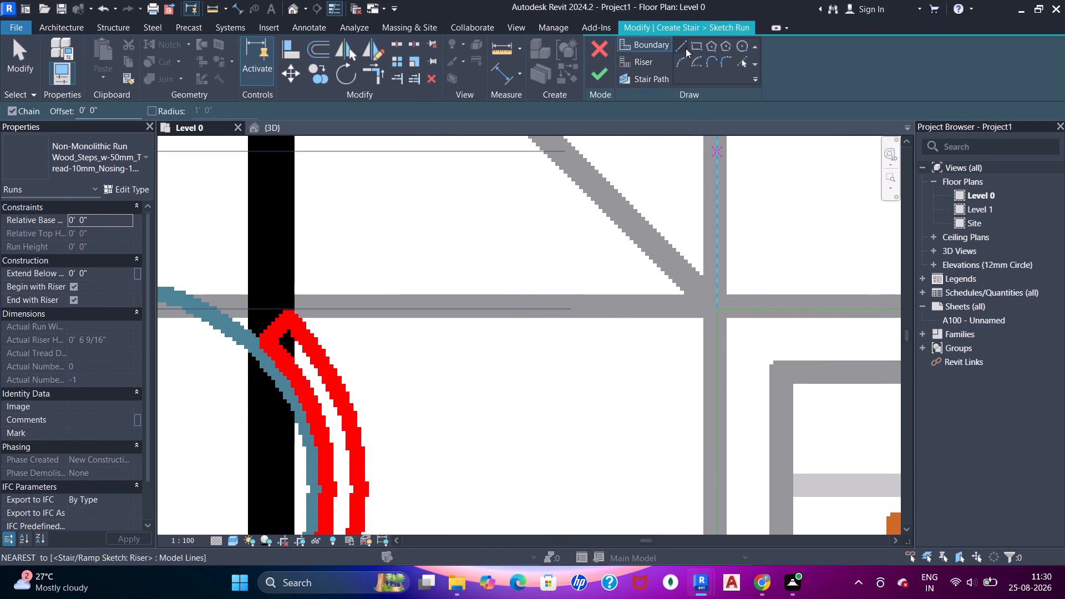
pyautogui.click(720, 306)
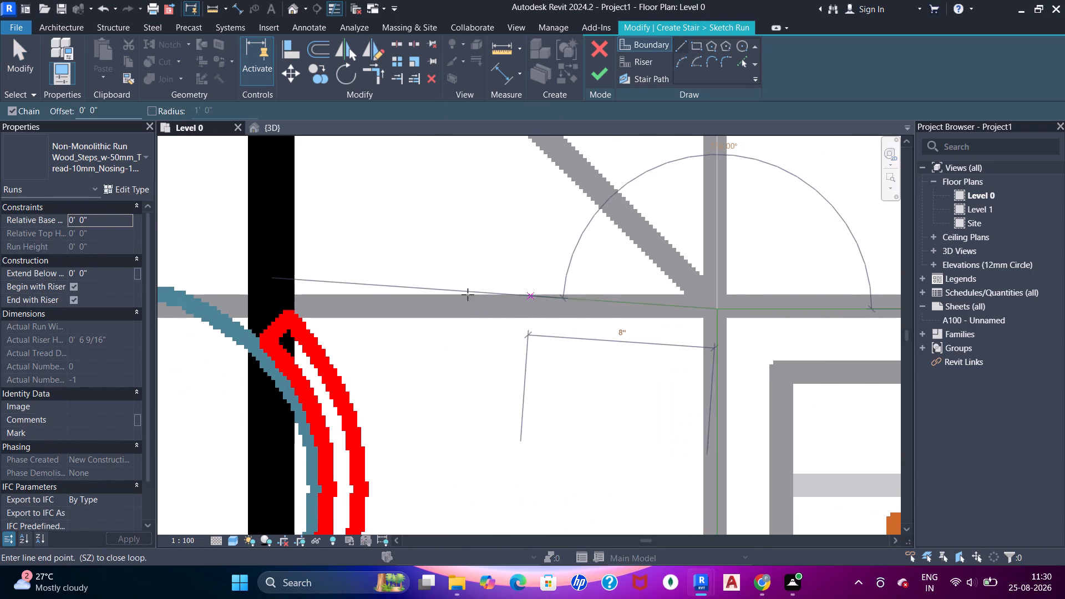
# Draw a riser across the start of the breakfast-counter-side flight, from the inner boundary corner to the counter-side wall.
pyautogui.click(651, 59)
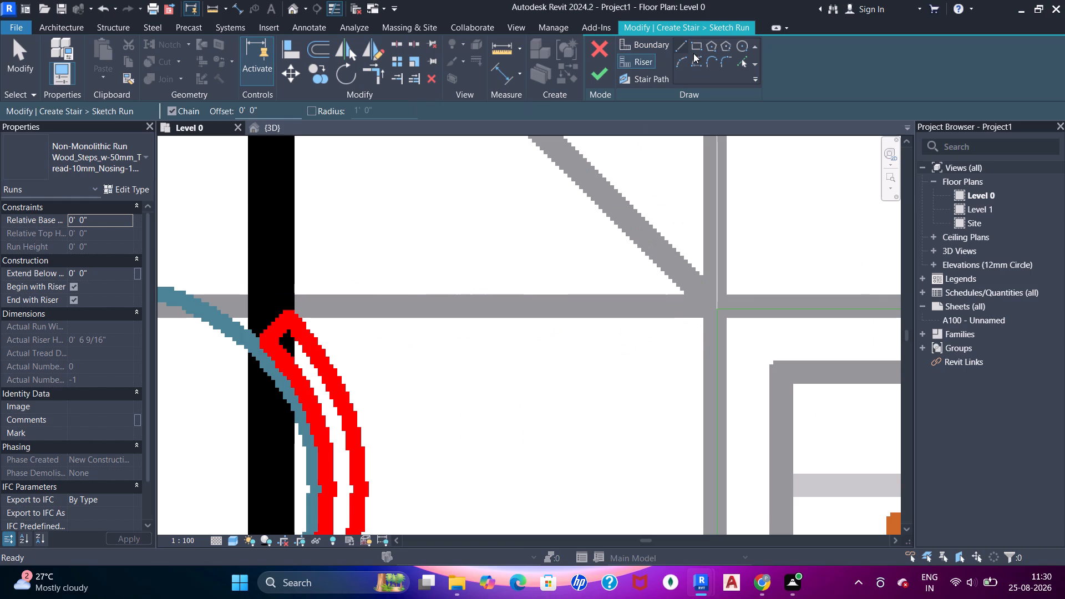
pyautogui.click(686, 46)
pyautogui.click(718, 313)
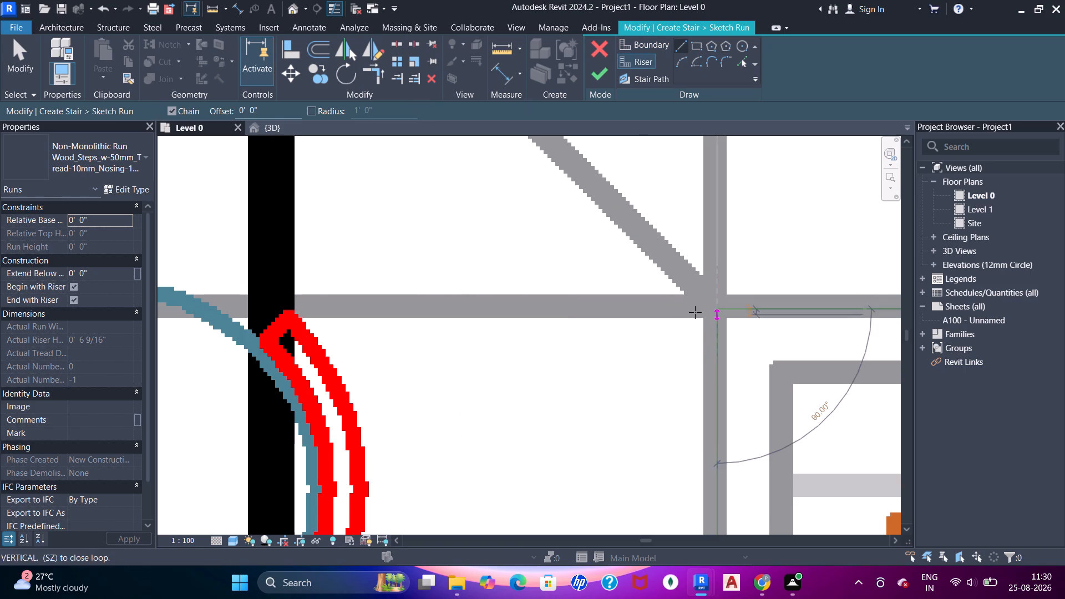
pyautogui.scroll(-7, 327, 288)
pyautogui.moveTo(311, 311); pyautogui.dragTo(485, 314, button='middle')
pyautogui.click(326, 308)
pyautogui.moveTo(363, 312); pyautogui.dragTo(361, 303, button='middle')
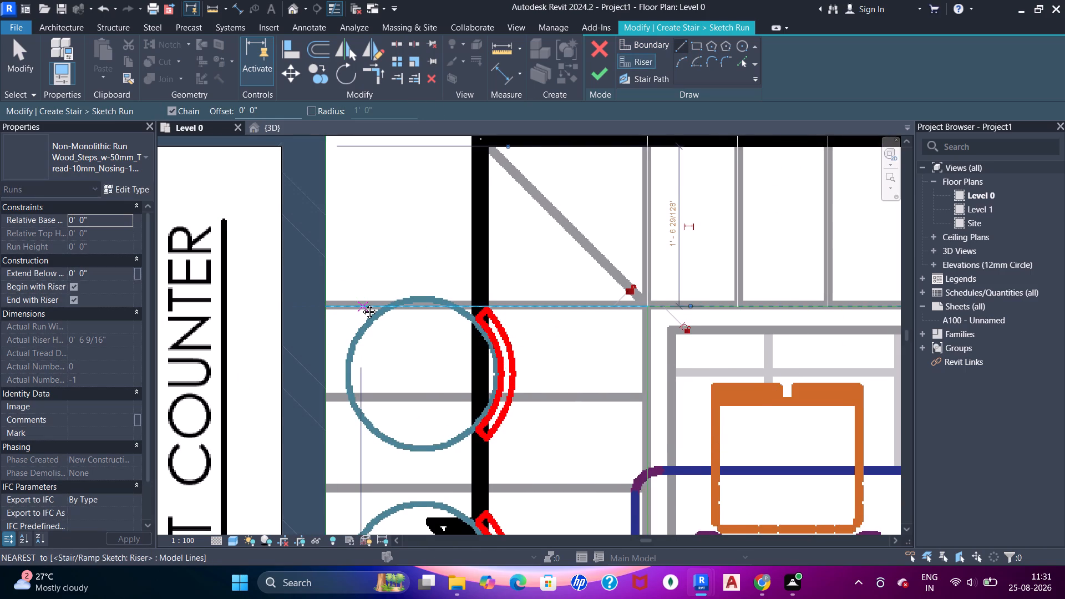
# Offset six more risers at 0' 10 1/2" spacing from the first riser, down the breakfast-counter-side flight to its last tread line.
pyautogui.moveTo(361, 303); pyautogui.dragTo(356, 268, button='middle')
pyautogui.moveTo(275, 108); pyautogui.dragTo(193, 113)
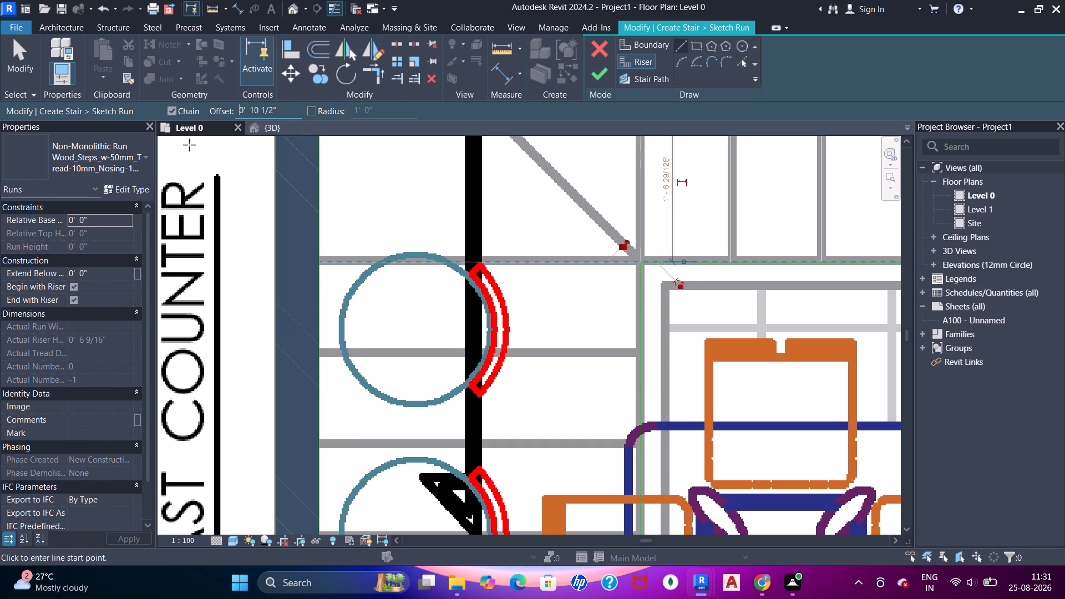
pyautogui.click(750, 59)
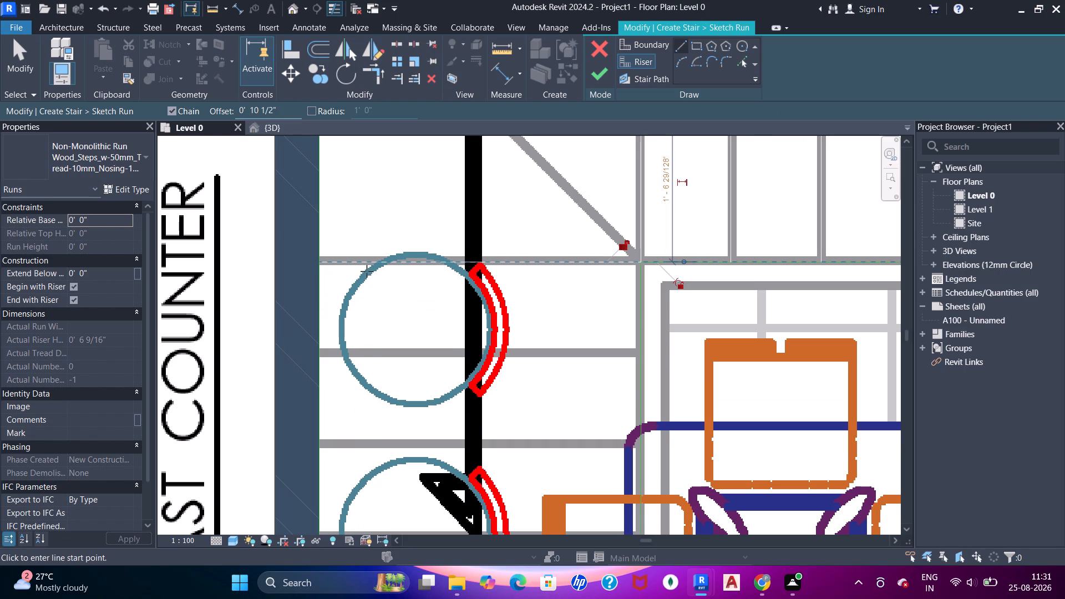
pyautogui.click(741, 58)
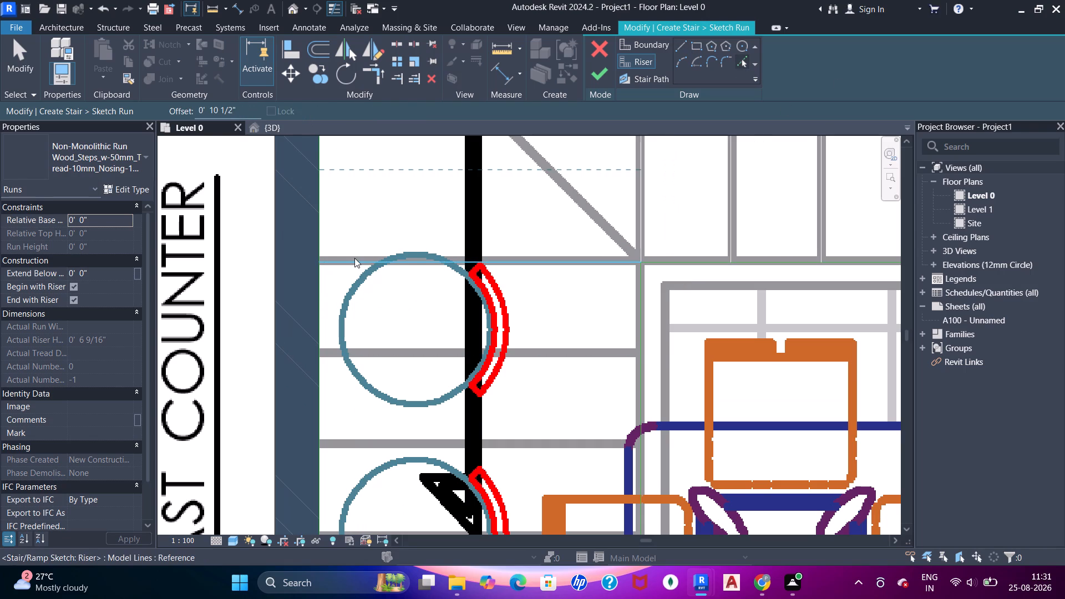
pyautogui.click(356, 268)
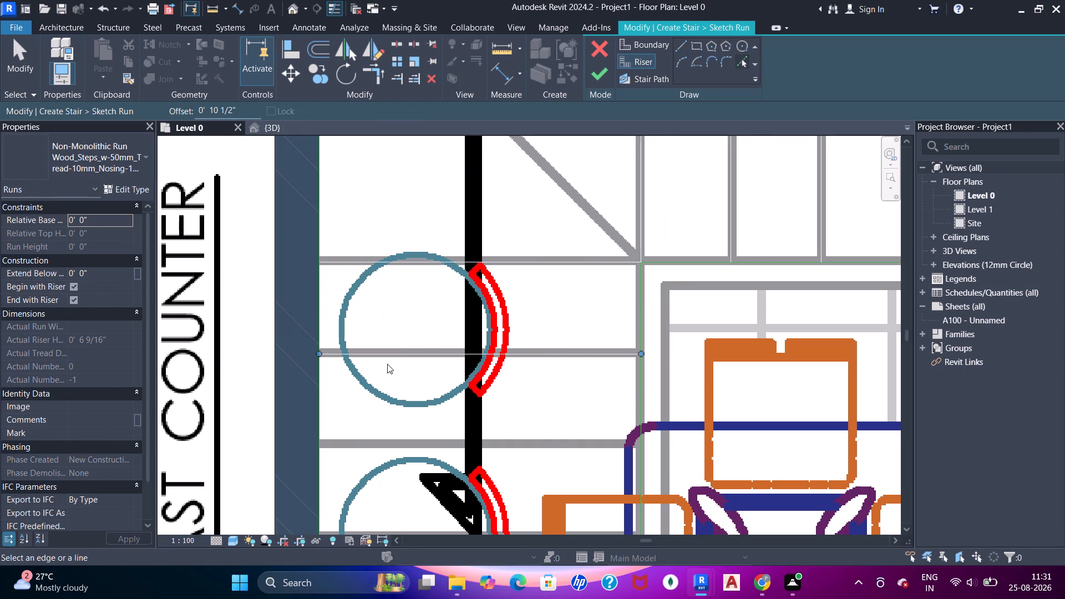
pyautogui.click(383, 353)
pyautogui.moveTo(444, 440); pyautogui.dragTo(422, 355, button='middle')
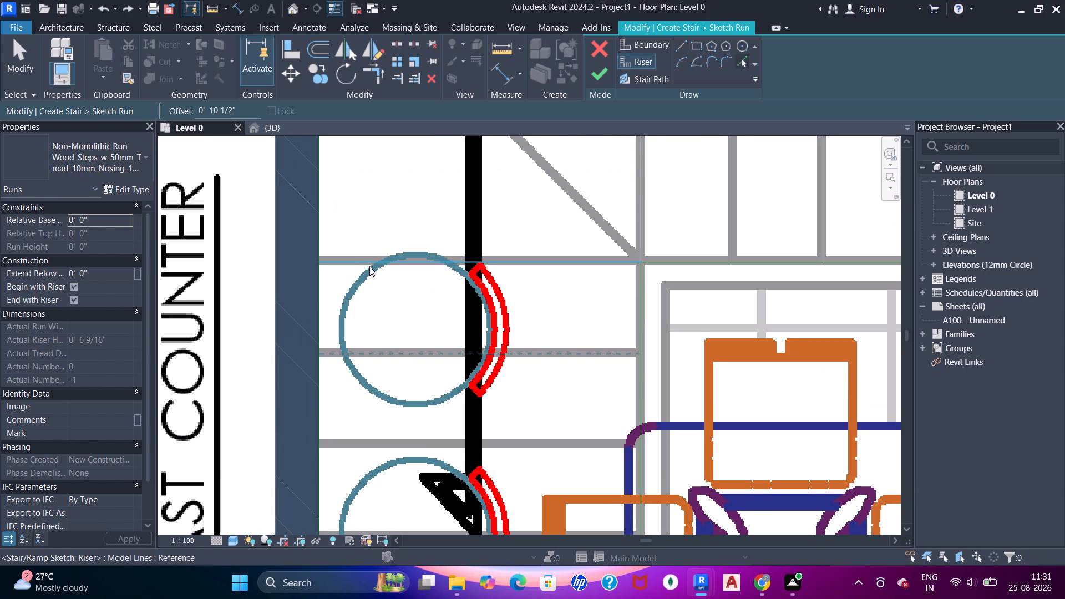
pyautogui.scroll(-3, 387, 321)
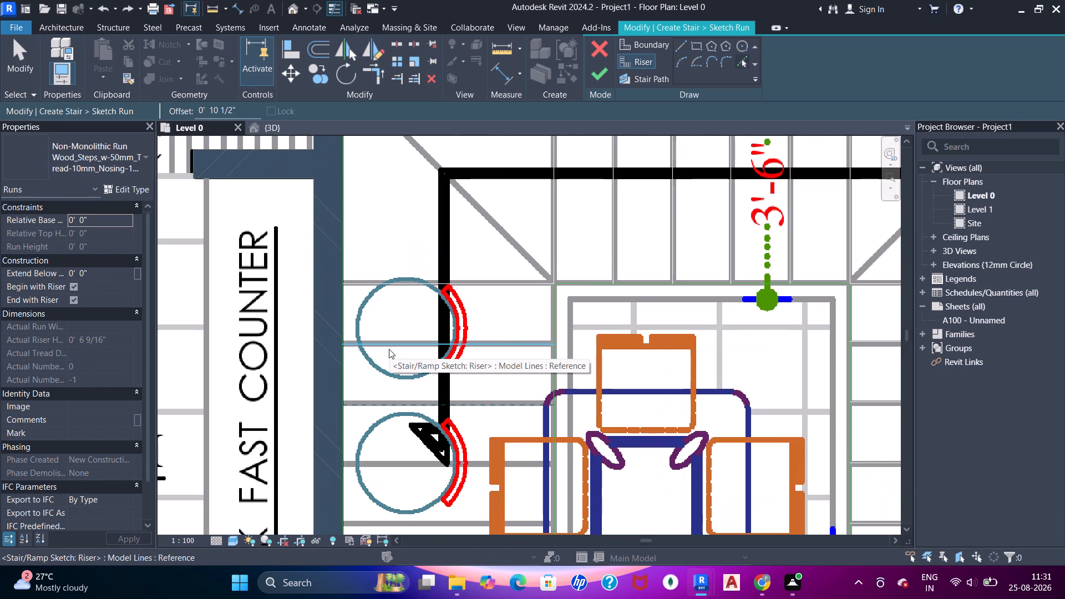
pyautogui.scroll(6, 389, 350)
pyautogui.click(388, 339)
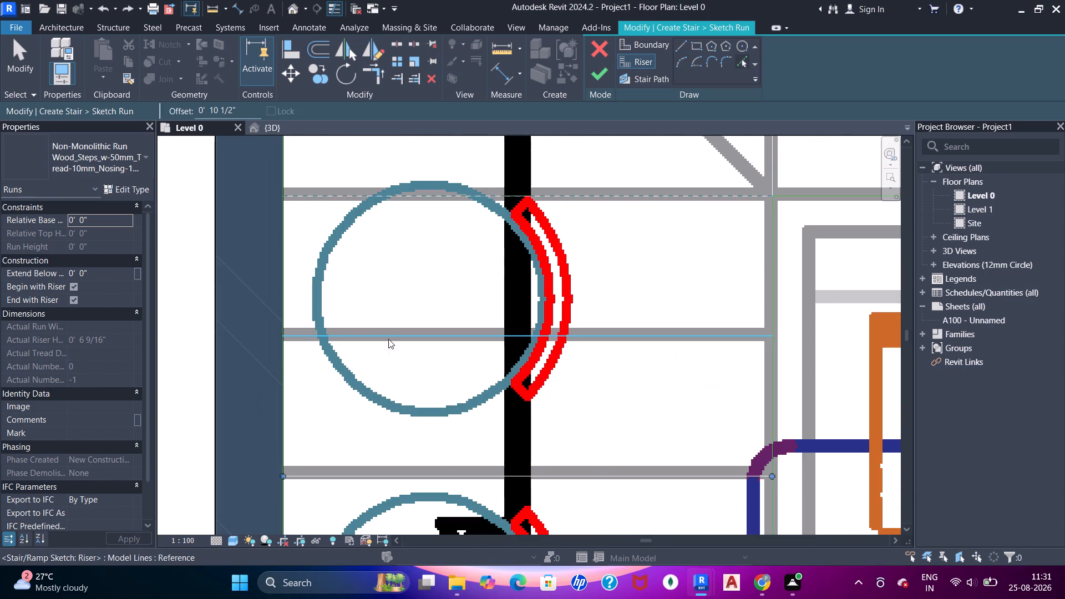
pyautogui.moveTo(403, 399); pyautogui.dragTo(376, 251, button='middle')
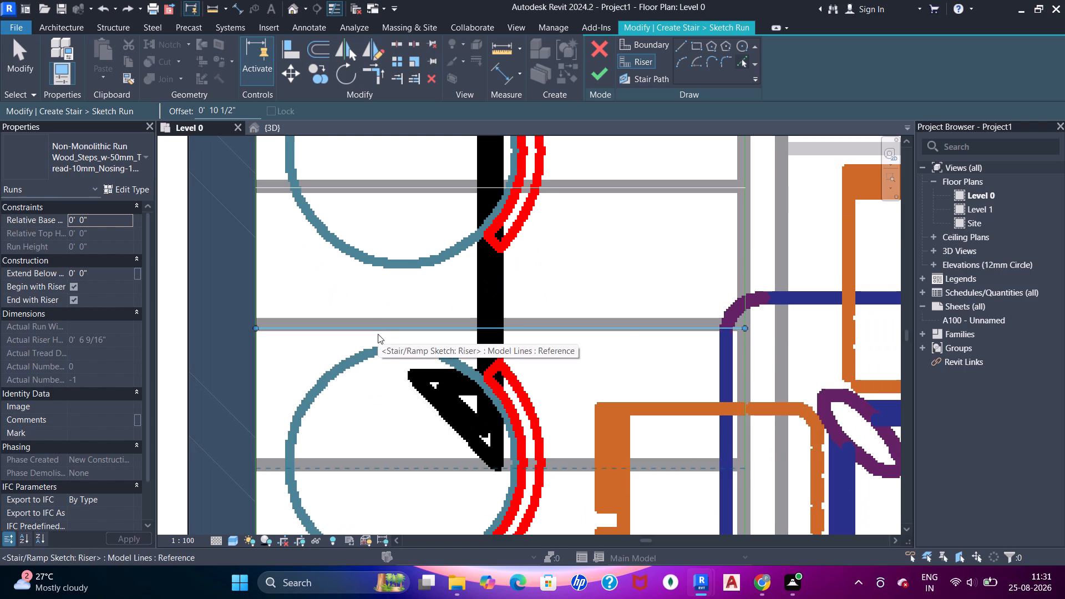
pyautogui.click(378, 334)
pyautogui.moveTo(424, 403); pyautogui.dragTo(415, 154, button='middle')
pyautogui.click(387, 223)
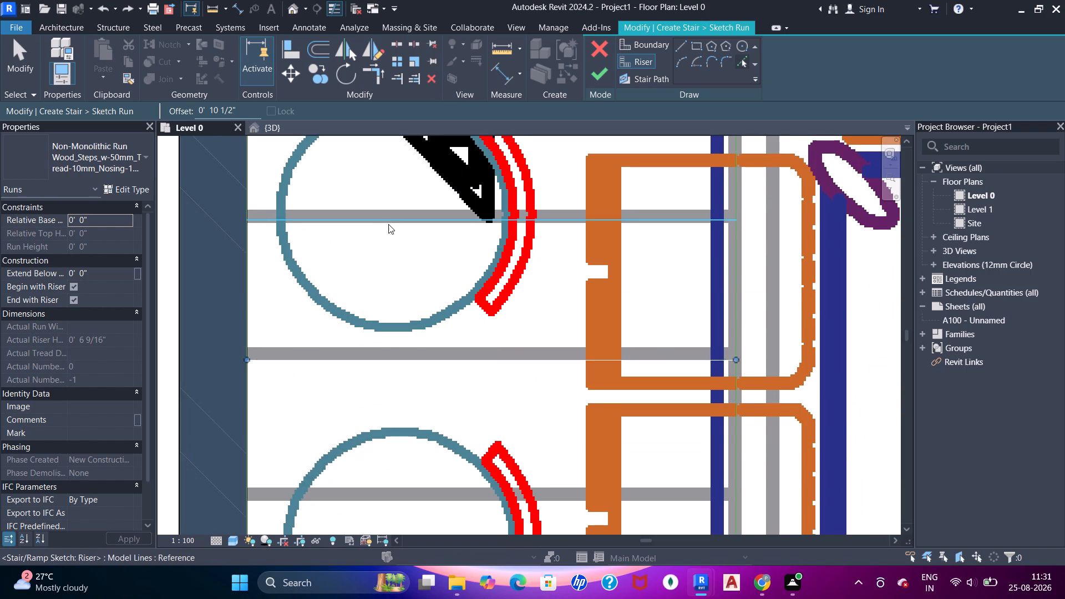
pyautogui.scroll(1, 408, 346)
pyautogui.moveTo(408, 350); pyautogui.dragTo(414, 224, button='middle')
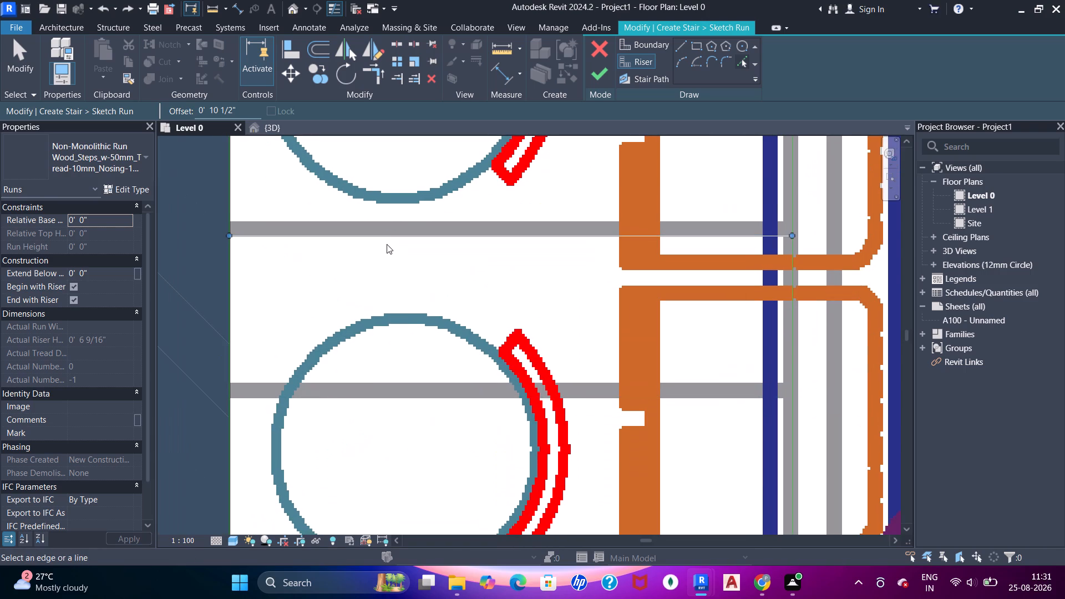
pyautogui.click(387, 238)
pyautogui.scroll(-3, 405, 270)
pyautogui.moveTo(420, 337); pyautogui.dragTo(398, 226, button='middle')
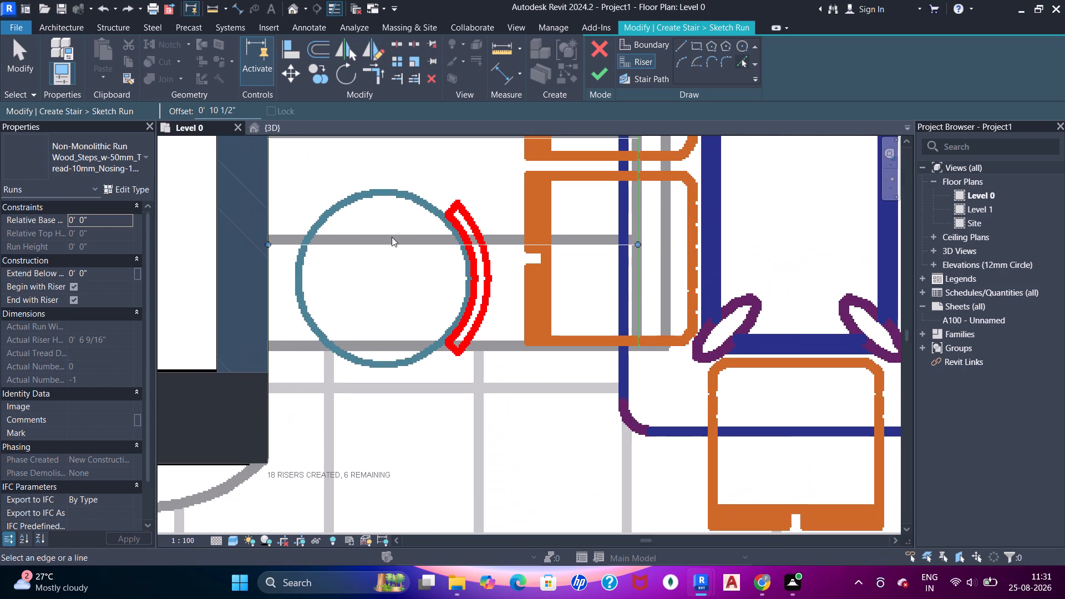
pyautogui.click(393, 247)
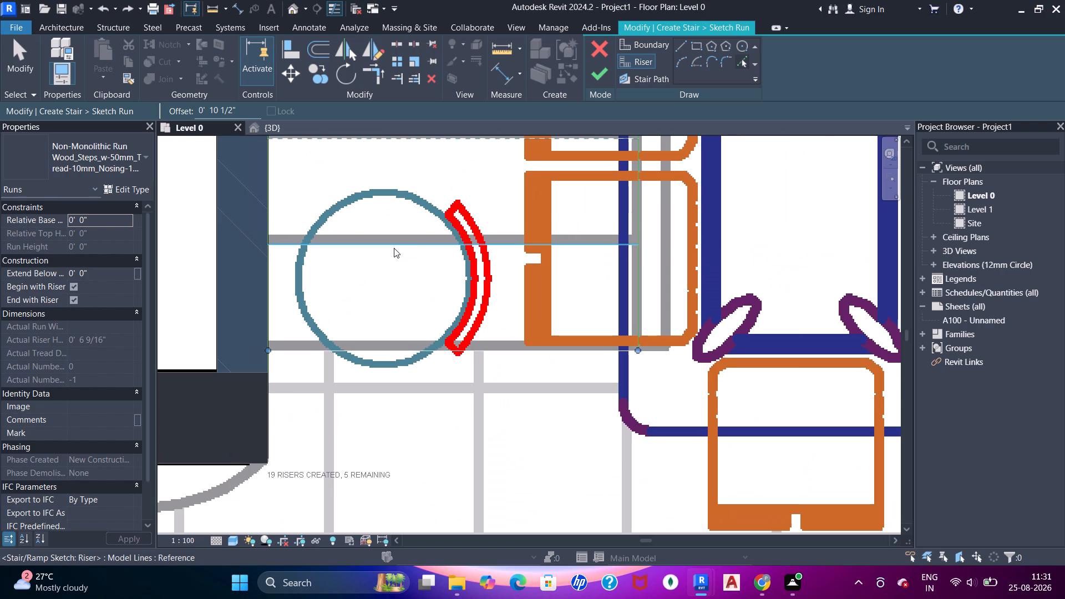
# Trim the last riser of the breakfast-counter-side flight to corners with its outer and inner boundary lines.
pyautogui.scroll(-5, 397, 248)
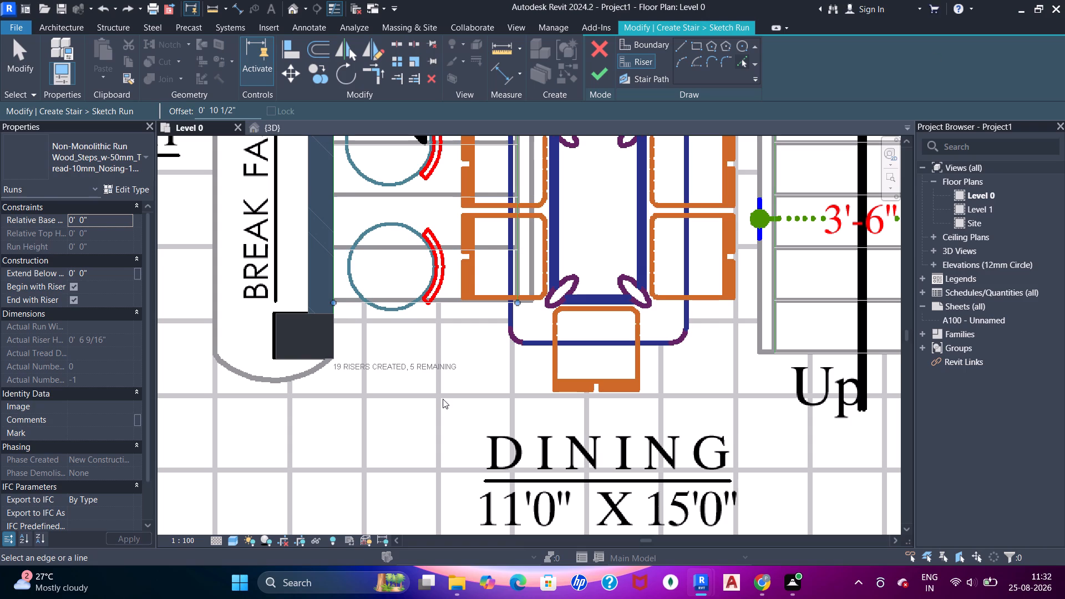
pyautogui.scroll(12, 322, 303)
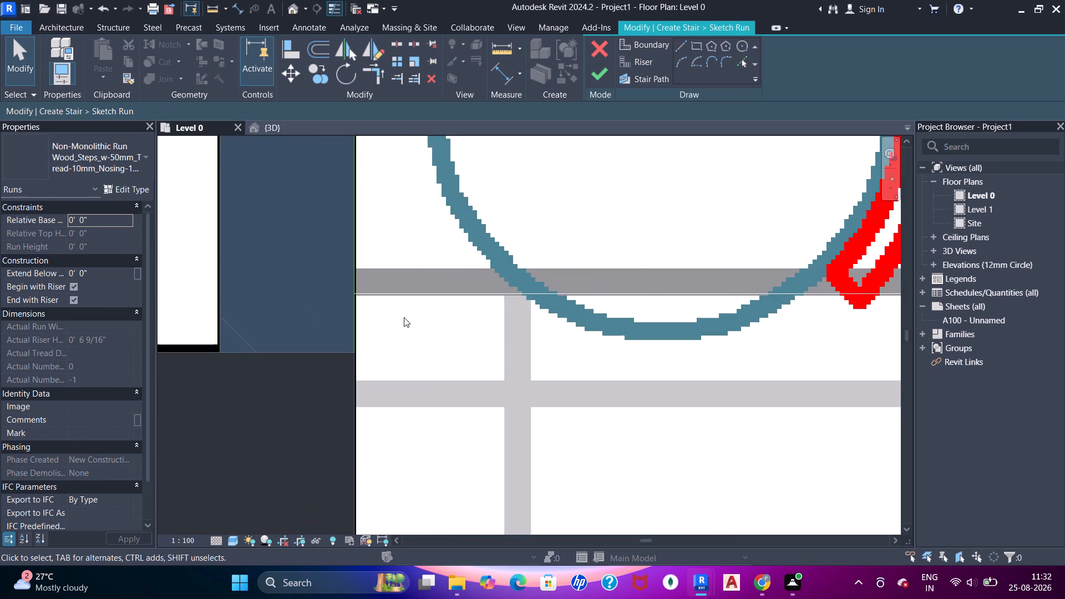
pyautogui.scroll(-9, 378, 322)
pyautogui.moveTo(423, 330); pyautogui.dragTo(417, 335, button='middle')
pyautogui.click(373, 301)
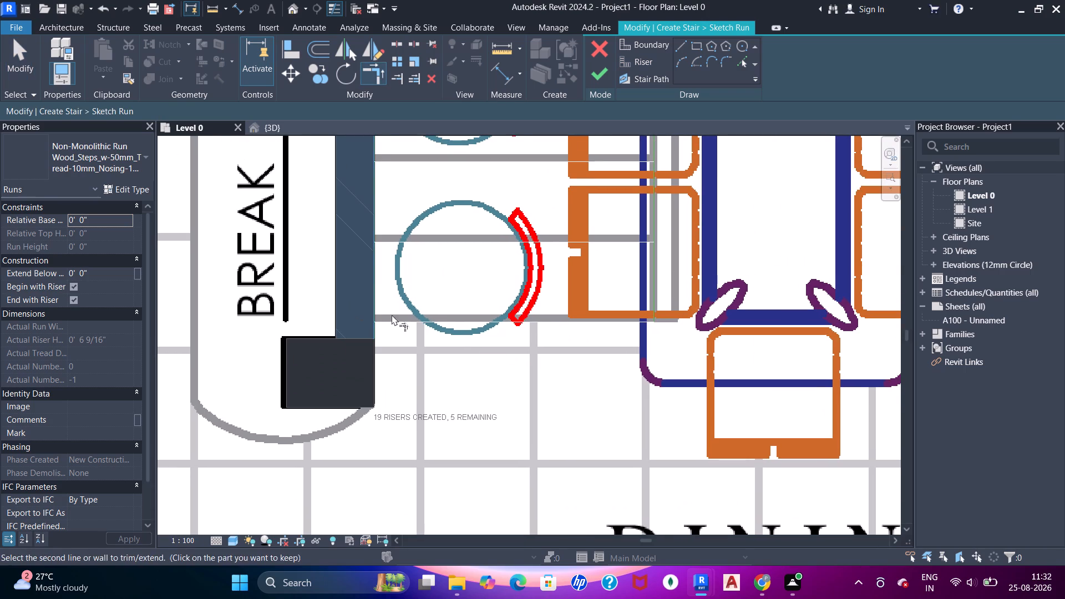
pyautogui.click(395, 319)
pyautogui.click(416, 320)
pyautogui.click(653, 275)
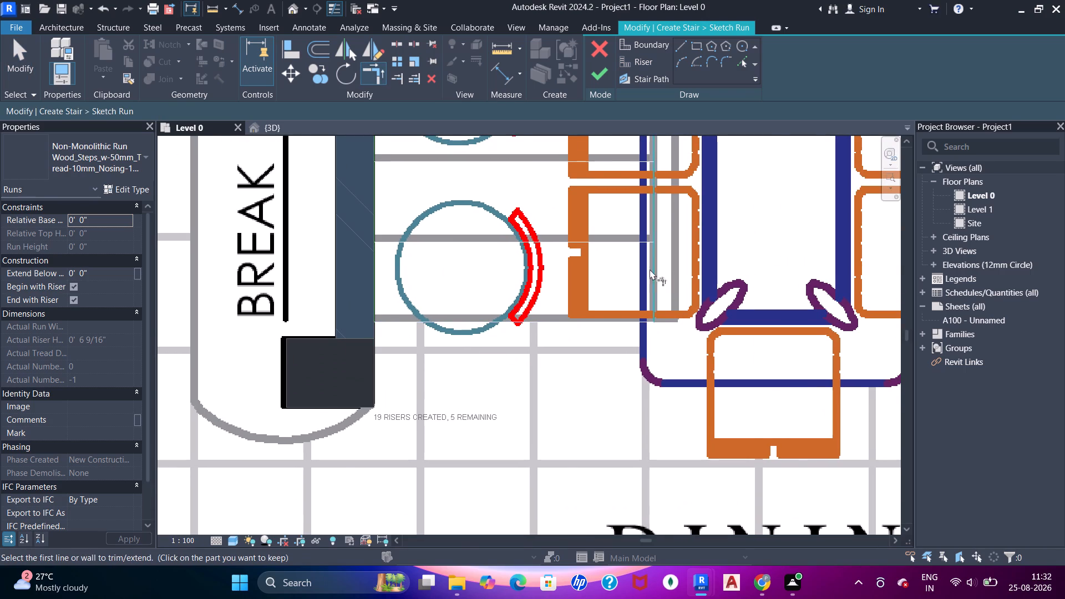
# Trim the outer boundary lines to a corner where the middle flight meets the breakfast-counter-side flight.
pyautogui.scroll(-5, 633, 246)
pyautogui.moveTo(582, 191); pyautogui.dragTo(404, 411, button='middle')
pyautogui.scroll(-4, 400, 264)
pyautogui.moveTo(396, 241); pyautogui.dragTo(384, 272, button='middle')
pyautogui.scroll(2, 356, 233)
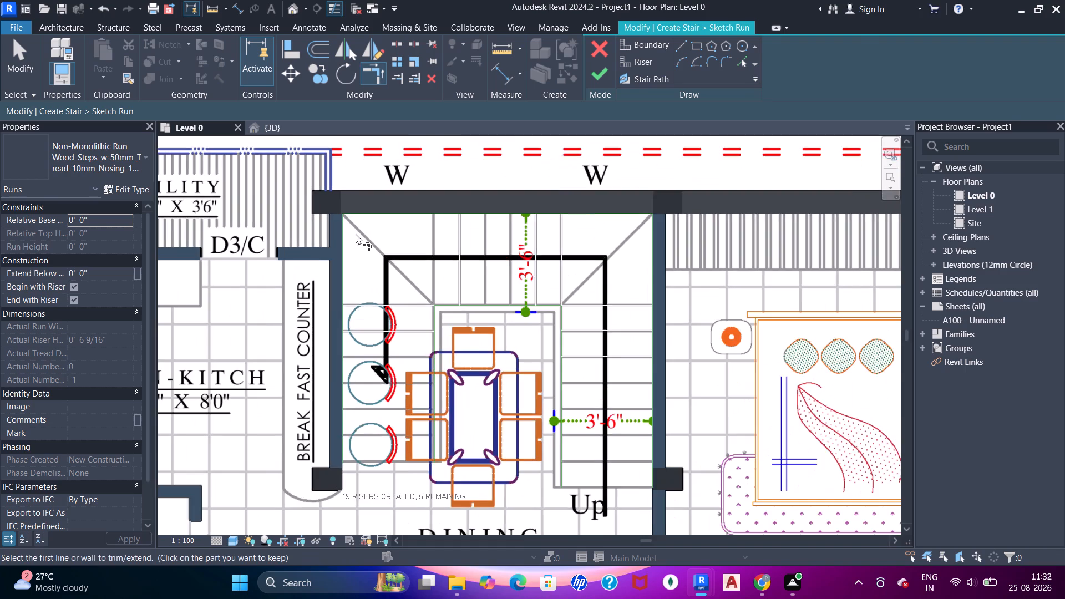
pyautogui.scroll(2, 356, 233)
pyautogui.click(337, 220)
pyautogui.click(355, 205)
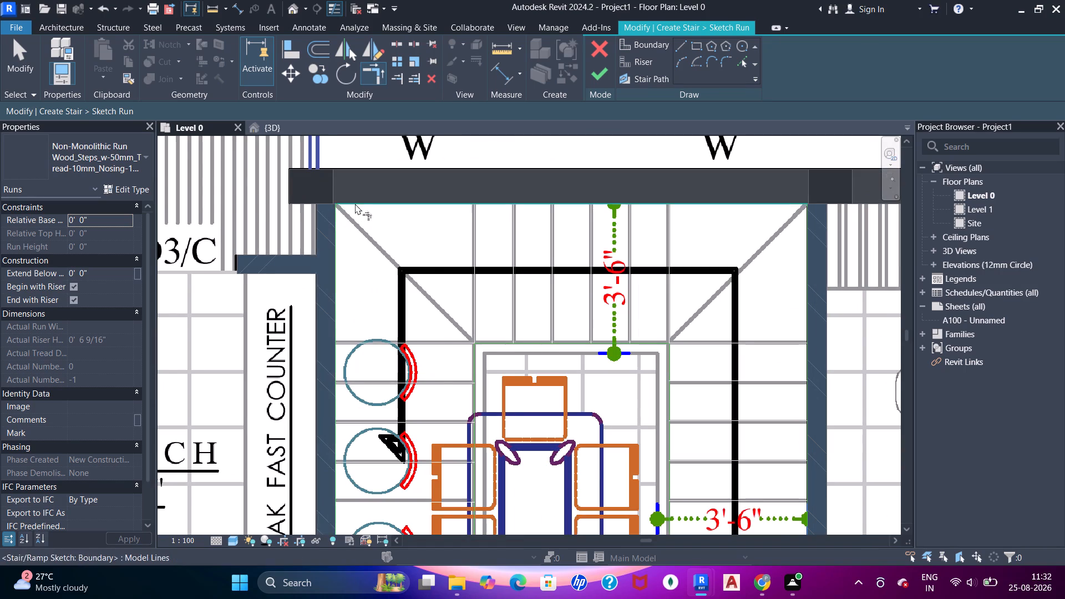
# Trim the first riser beside the Up label to corners with the inner and outer boundary lines of the starting flight.
pyautogui.scroll(-4, 475, 247)
pyautogui.moveTo(536, 281); pyautogui.dragTo(462, 205, button='middle')
pyautogui.scroll(5, 542, 225)
pyautogui.moveTo(517, 361); pyautogui.dragTo(516, 205, button='middle')
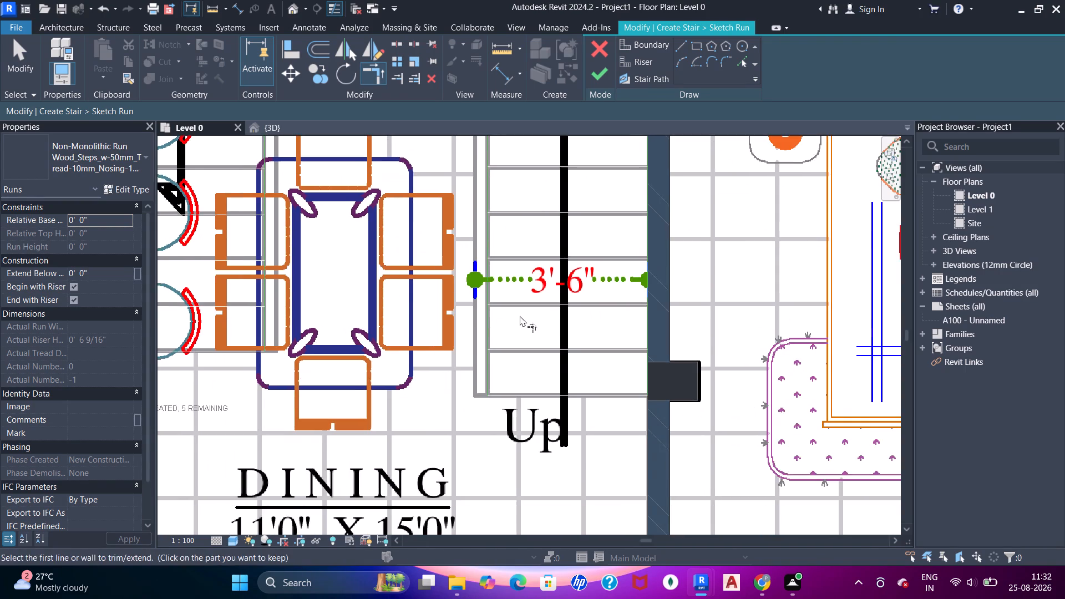
pyautogui.moveTo(519, 401); pyautogui.dragTo(520, 306, button='middle')
pyautogui.scroll(3, 508, 319)
pyautogui.click(481, 268)
pyautogui.click(505, 295)
pyautogui.click(563, 296)
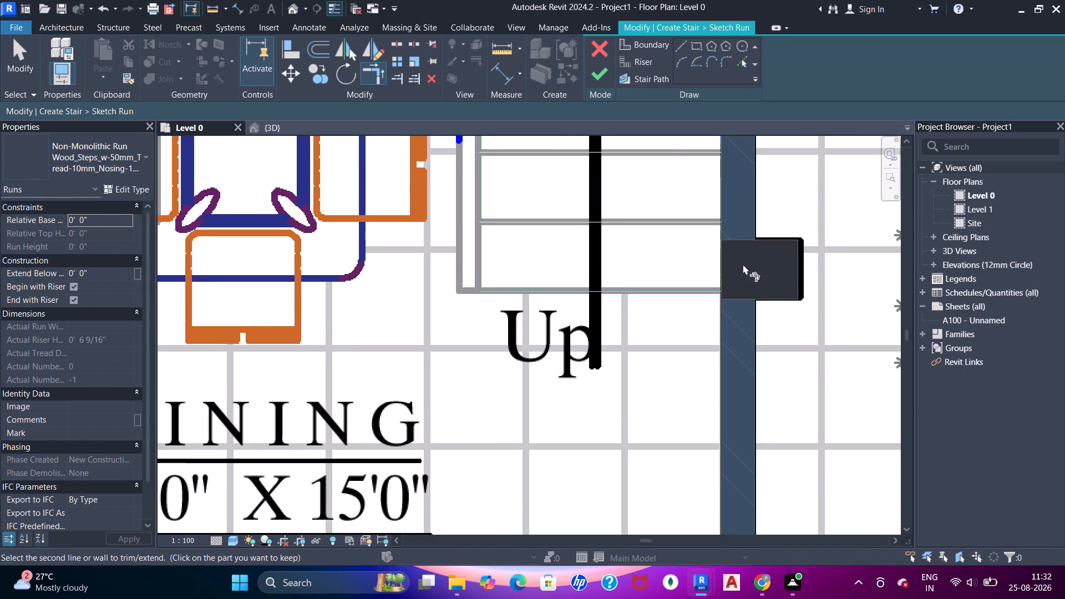
pyautogui.click(724, 256)
# Sketch the stair path over the plan's walking line, from below the first riser through both corners to the arrowhead by the breakfast counter.
pyautogui.scroll(-5, 664, 252)
pyautogui.moveTo(432, 247); pyautogui.dragTo(466, 344, button='middle')
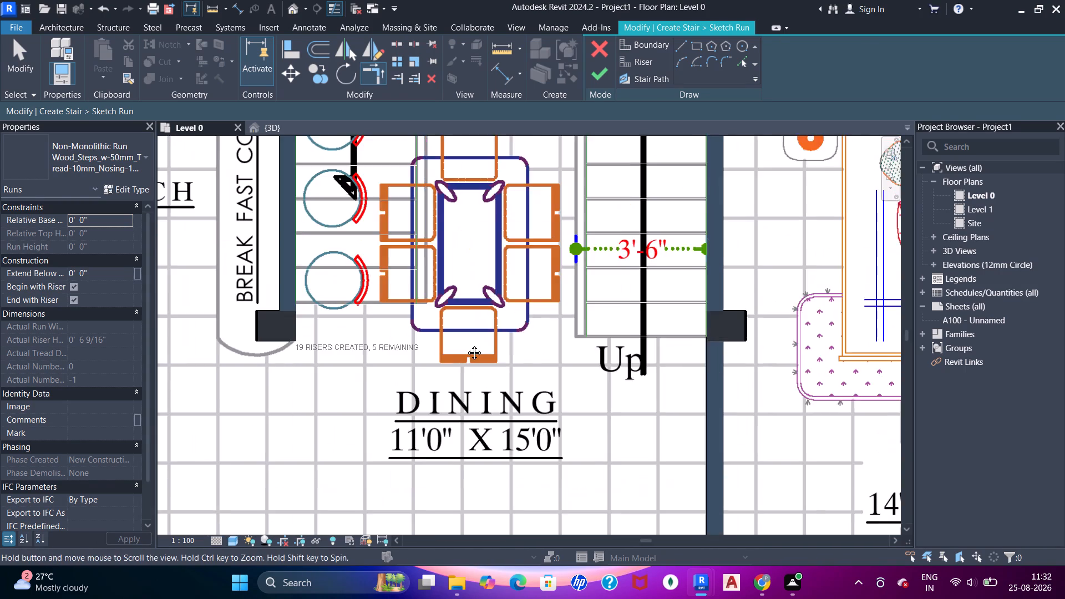
pyautogui.scroll(-2, 454, 321)
pyautogui.click(655, 76)
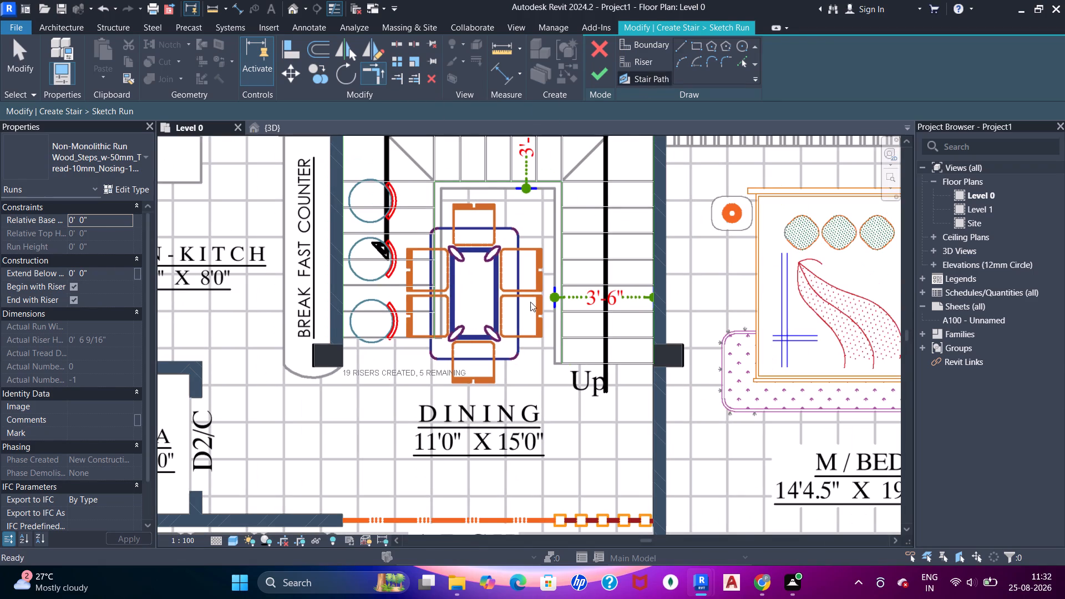
pyautogui.moveTo(493, 358); pyautogui.dragTo(489, 458, button='middle')
pyautogui.moveTo(557, 484); pyautogui.dragTo(546, 358, button='middle')
pyautogui.scroll(3, 566, 376)
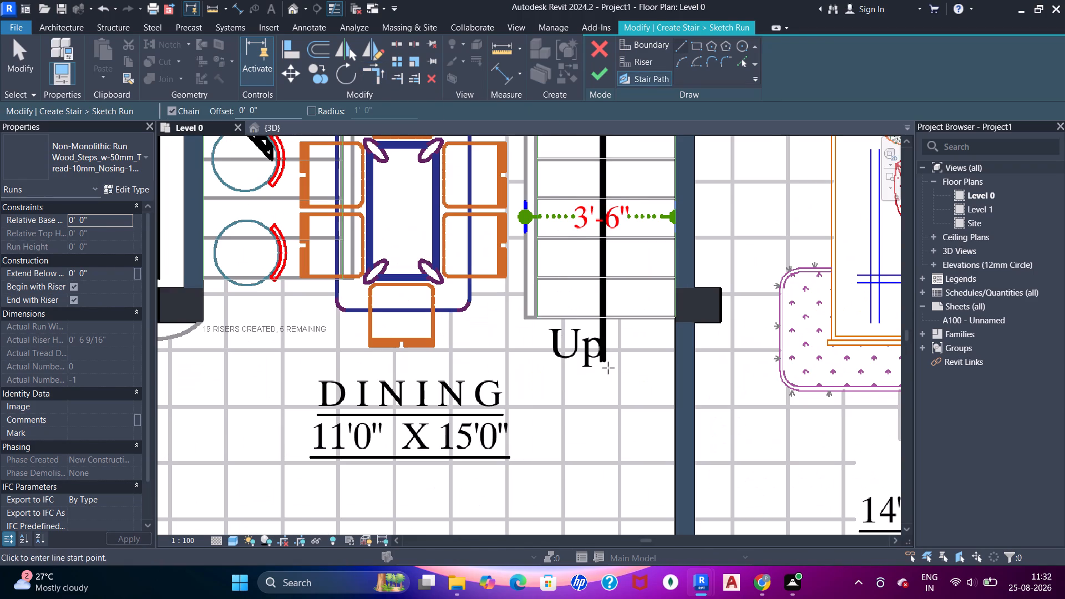
pyautogui.click(604, 358)
pyautogui.scroll(-3, 614, 255)
pyautogui.moveTo(609, 213); pyautogui.dragTo(606, 367, button='middle')
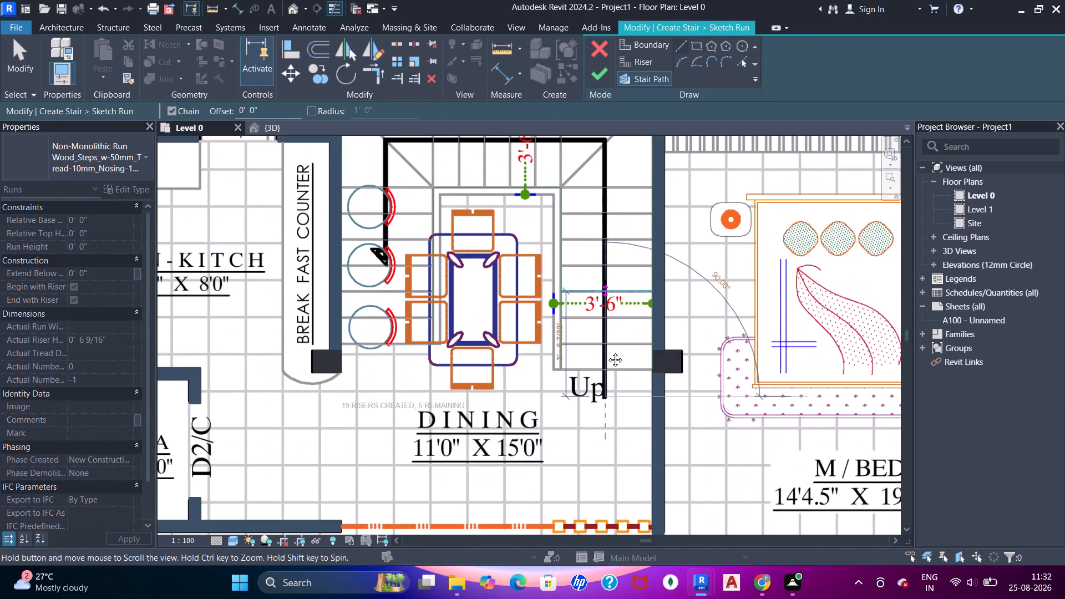
pyautogui.scroll(4, 601, 225)
pyautogui.click(608, 221)
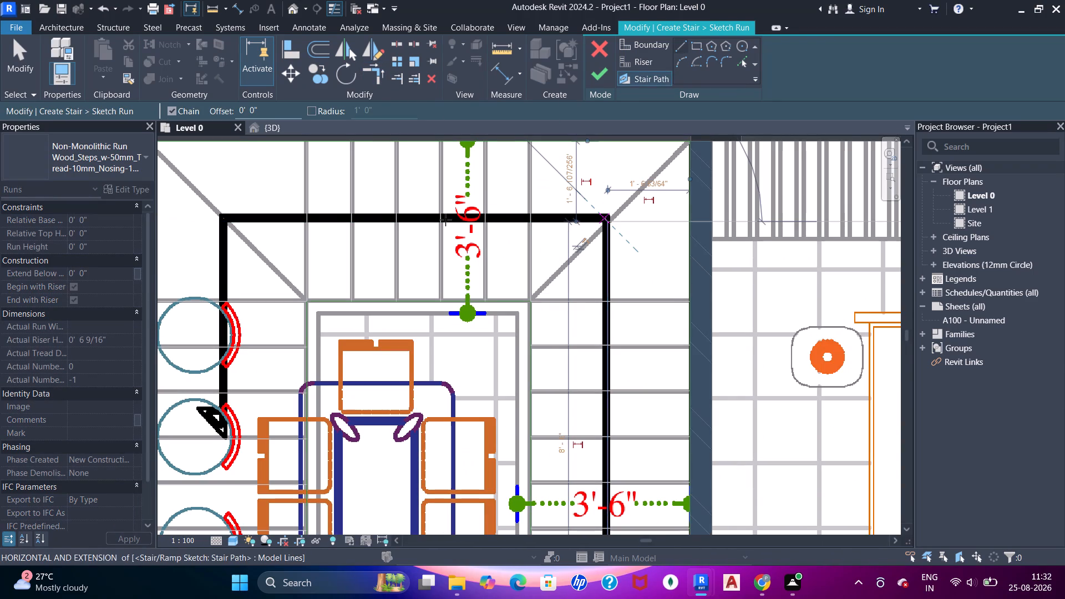
pyautogui.moveTo(376, 220); pyautogui.dragTo(510, 230, button='middle')
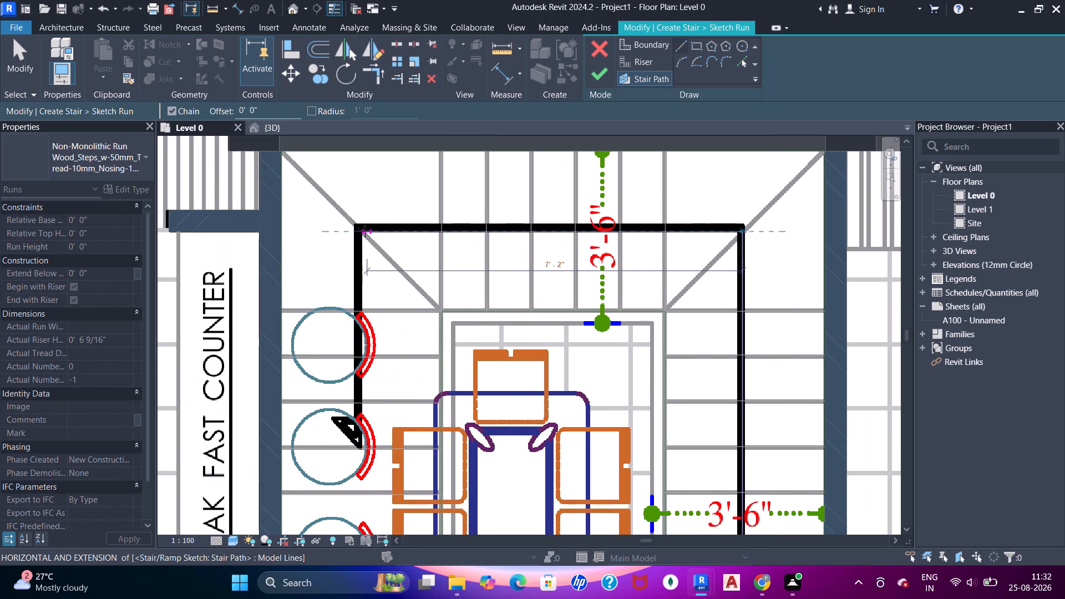
pyautogui.click(359, 231)
pyautogui.moveTo(376, 407); pyautogui.dragTo(365, 266, button='middle')
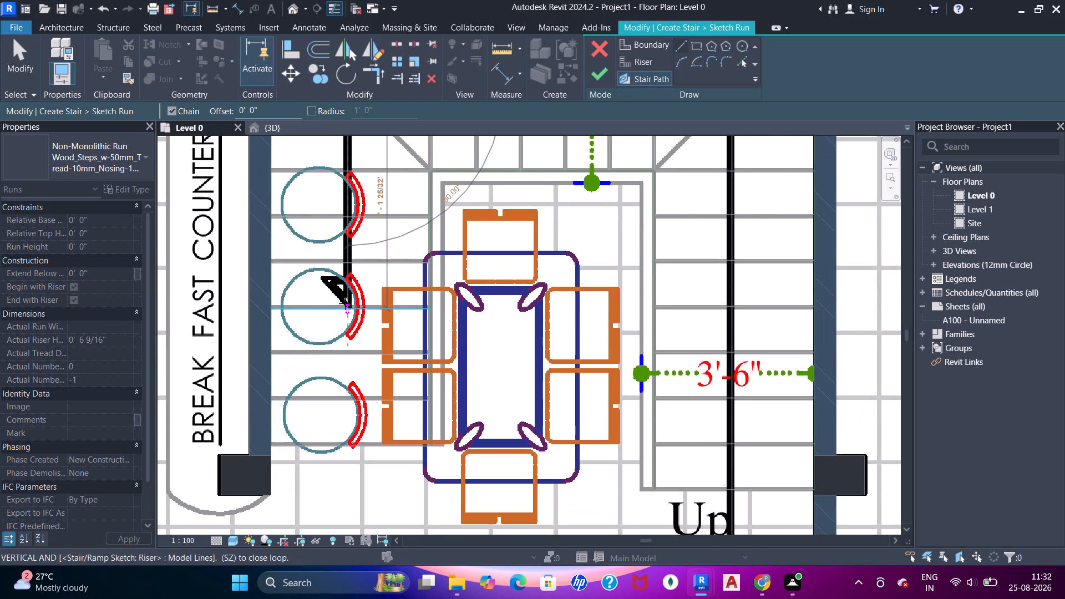
pyautogui.click(345, 304)
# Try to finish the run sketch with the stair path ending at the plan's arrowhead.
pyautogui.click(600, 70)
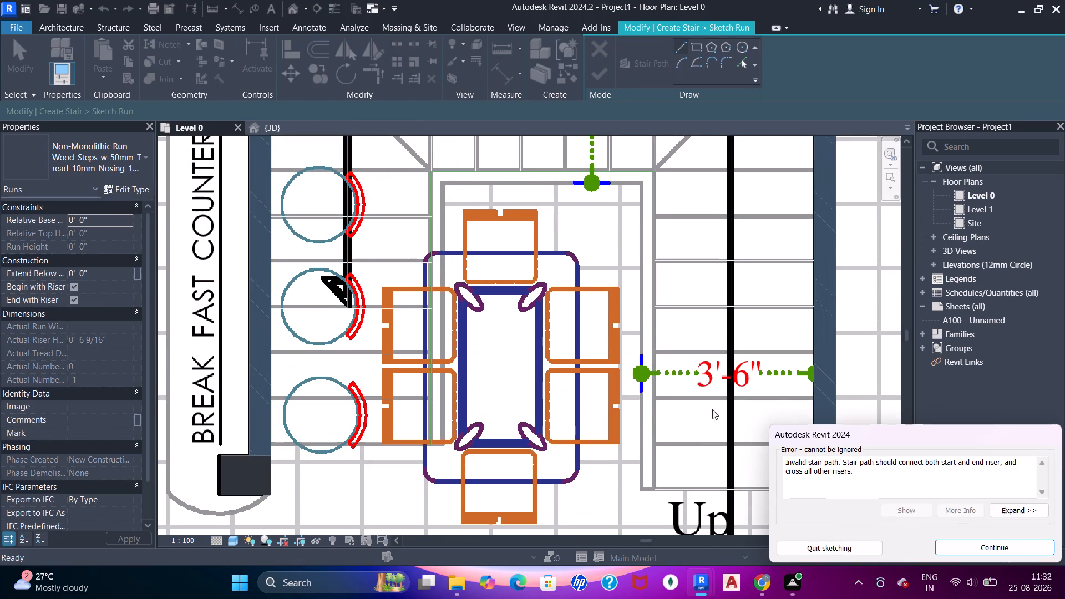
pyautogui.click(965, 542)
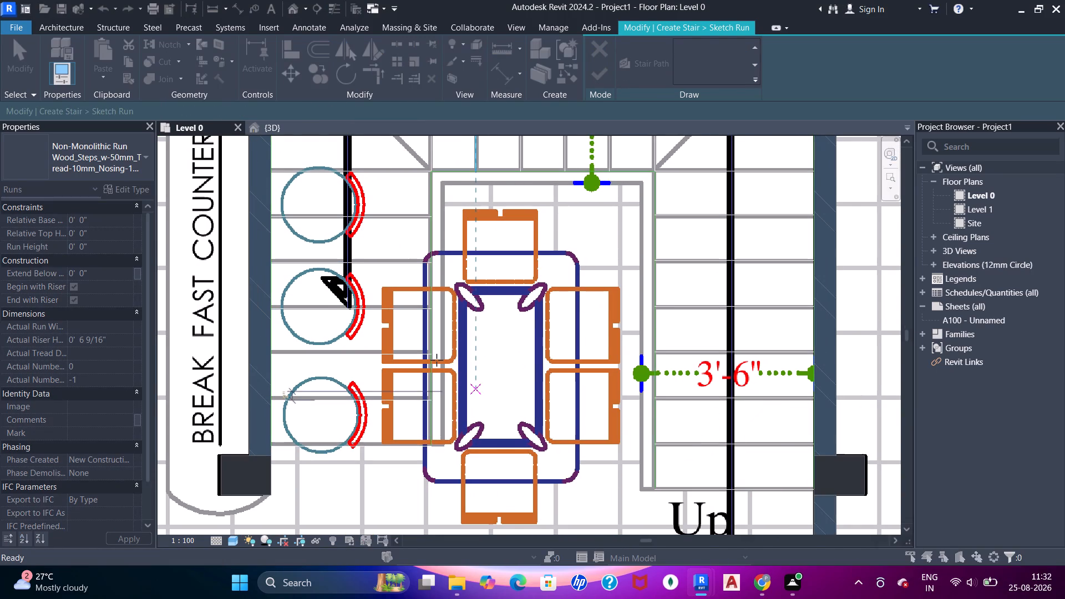
# Extend the stair path's breakfast-counter-side segment straight to the flight's last riser, making it about 6' 9" long.
pyautogui.scroll(-3, 426, 349)
pyautogui.scroll(5, 363, 303)
pyautogui.click(384, 306)
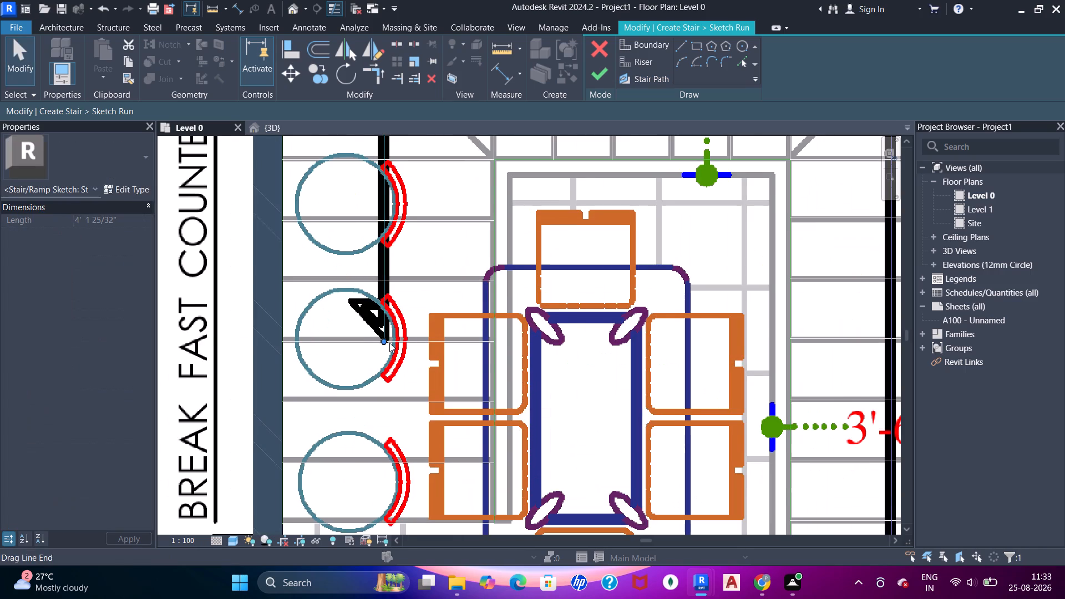
pyautogui.moveTo(425, 196); pyautogui.dragTo(434, 158, button='middle')
pyautogui.moveTo(403, 323); pyautogui.dragTo(414, 252, button='middle')
pyautogui.moveTo(405, 231); pyautogui.dragTo(392, 417)
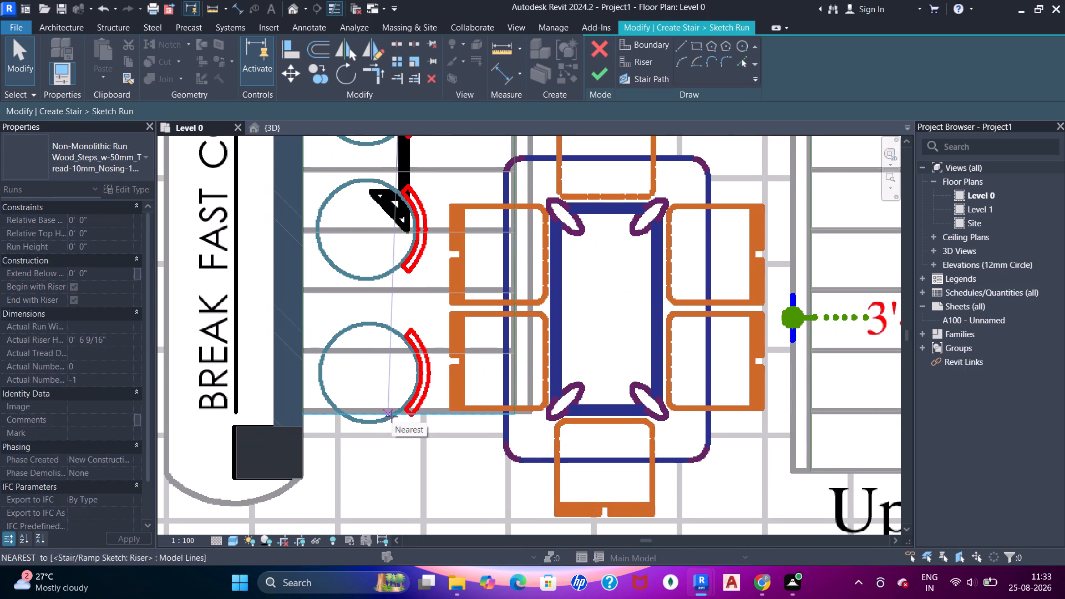
pyautogui.moveTo(392, 417); pyautogui.dragTo(400, 417)
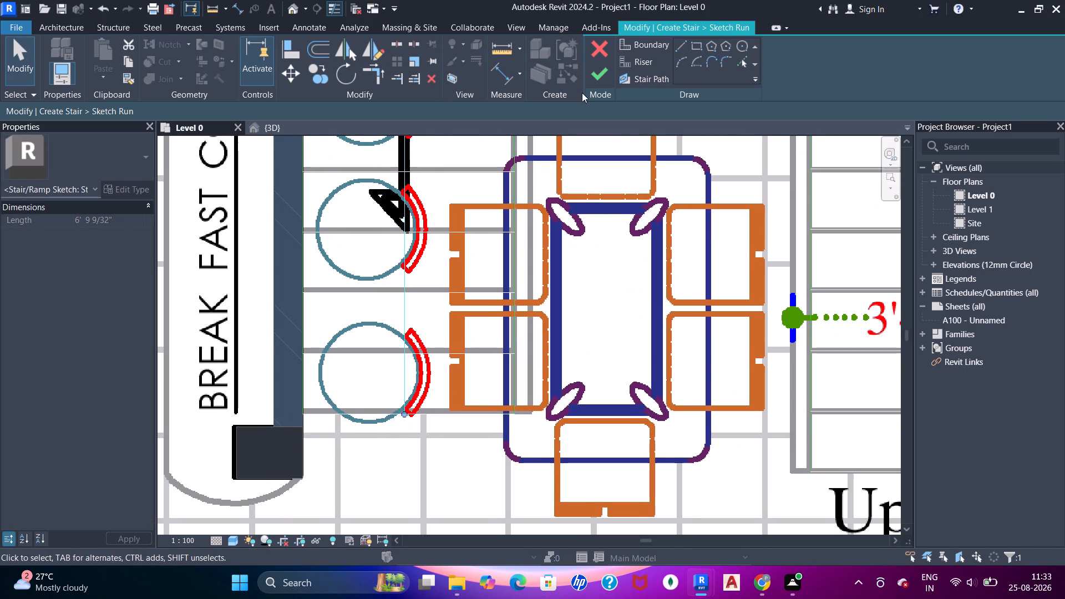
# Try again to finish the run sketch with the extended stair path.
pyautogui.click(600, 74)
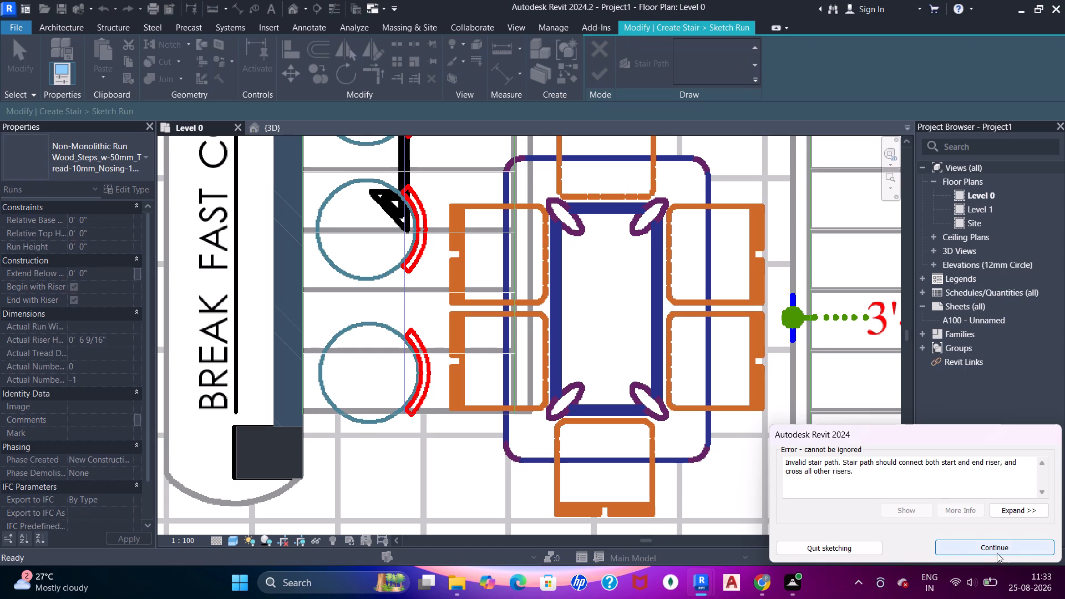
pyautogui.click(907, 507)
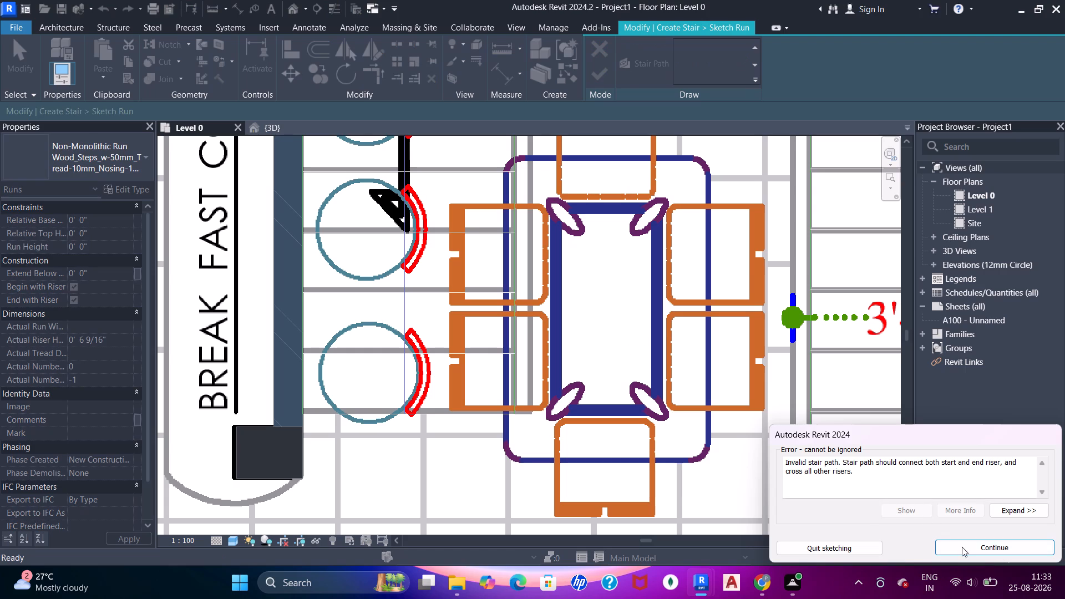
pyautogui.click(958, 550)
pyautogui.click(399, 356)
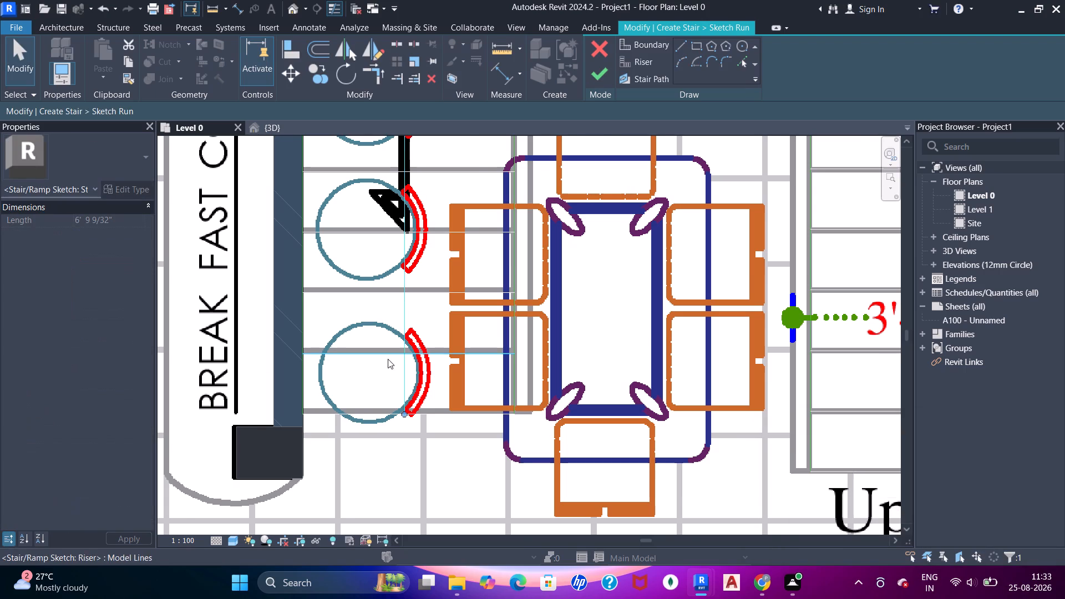
# Examine the run sketch's stair path segments, inner boundary, corner riser ends and first riser for gaps or misaligned lines.
pyautogui.scroll(-3, 388, 358)
pyautogui.moveTo(427, 282); pyautogui.dragTo(377, 370, button='middle')
pyautogui.click(396, 173)
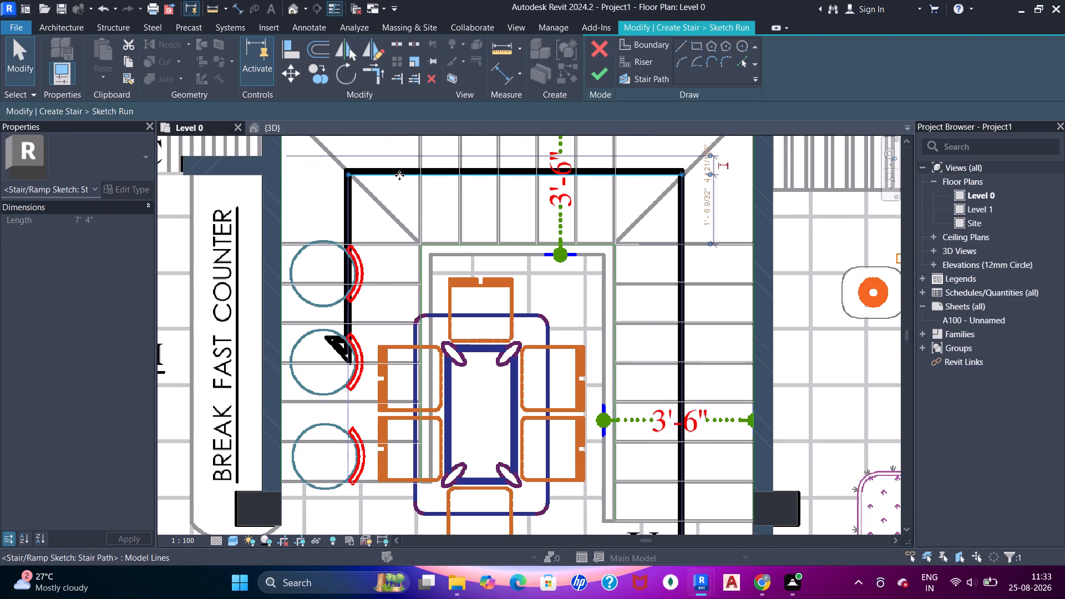
pyautogui.click(676, 291)
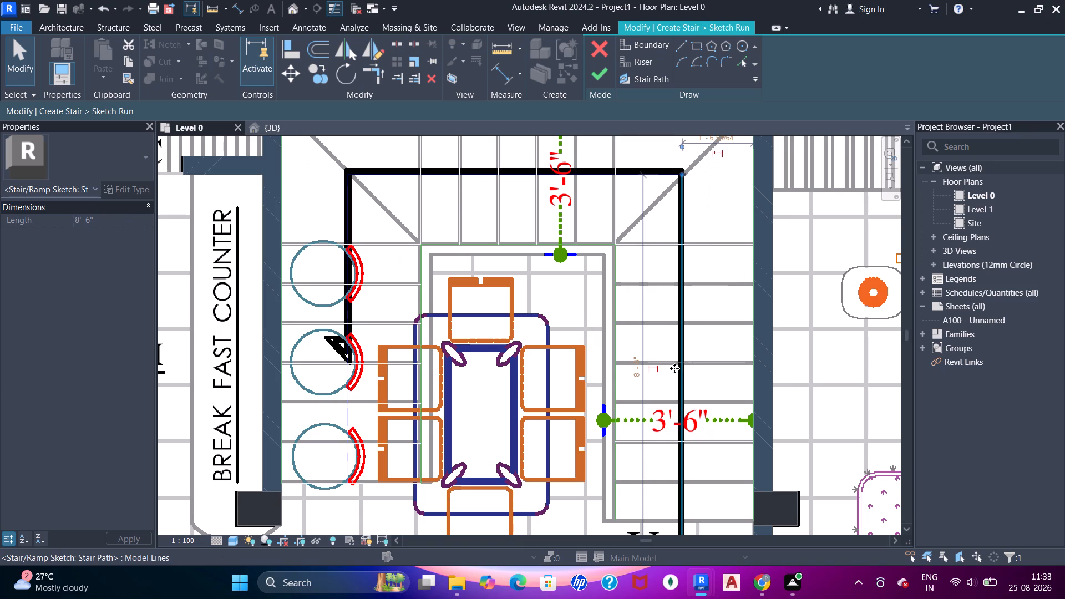
pyautogui.click(638, 246)
pyautogui.click(617, 263)
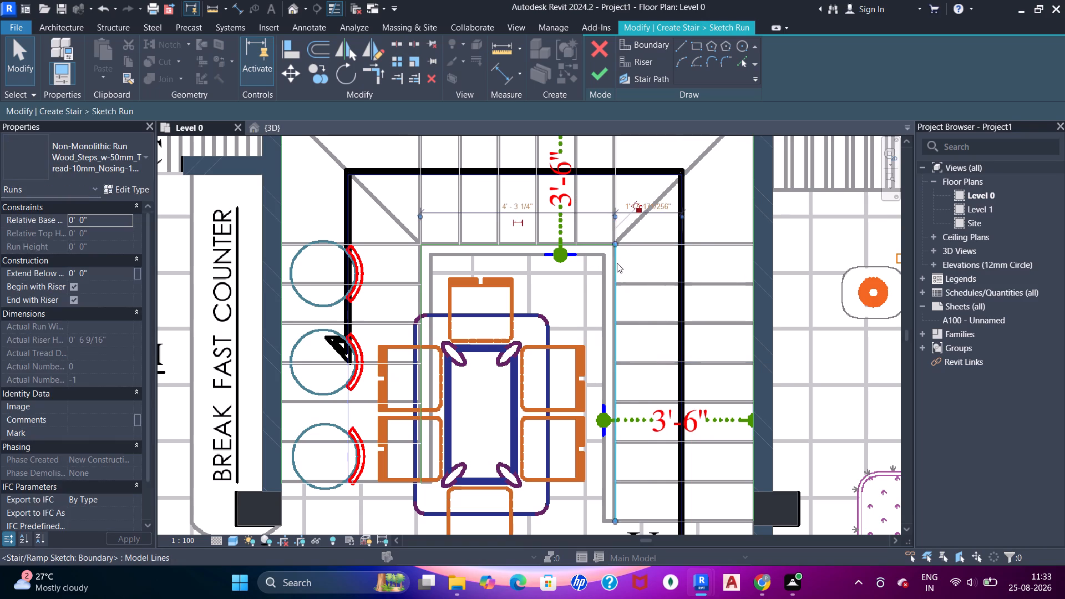
pyautogui.scroll(5, 601, 248)
pyautogui.click(603, 246)
pyautogui.scroll(5, 637, 253)
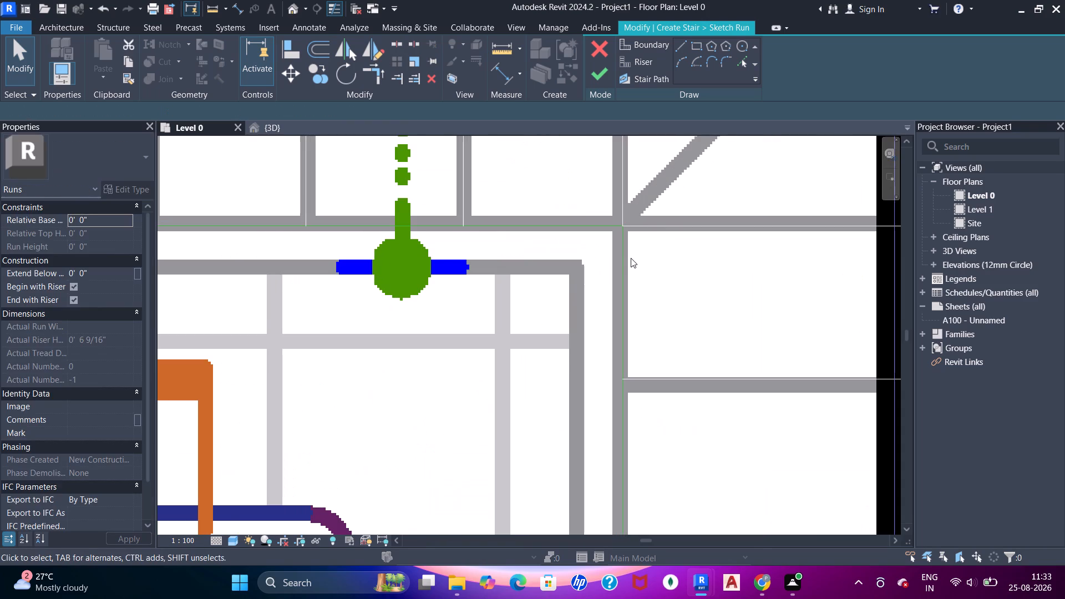
pyautogui.click(626, 259)
pyautogui.scroll(1, 607, 265)
pyautogui.scroll(-5, 603, 265)
pyautogui.scroll(1, 462, 293)
pyautogui.moveTo(462, 298); pyautogui.dragTo(582, 292, button='middle')
pyautogui.scroll(-5, 251, 270)
pyautogui.moveTo(269, 414); pyautogui.dragTo(328, 172, button='middle')
pyautogui.scroll(6, 181, 344)
pyautogui.moveTo(576, 341); pyautogui.dragTo(248, 341, button='middle')
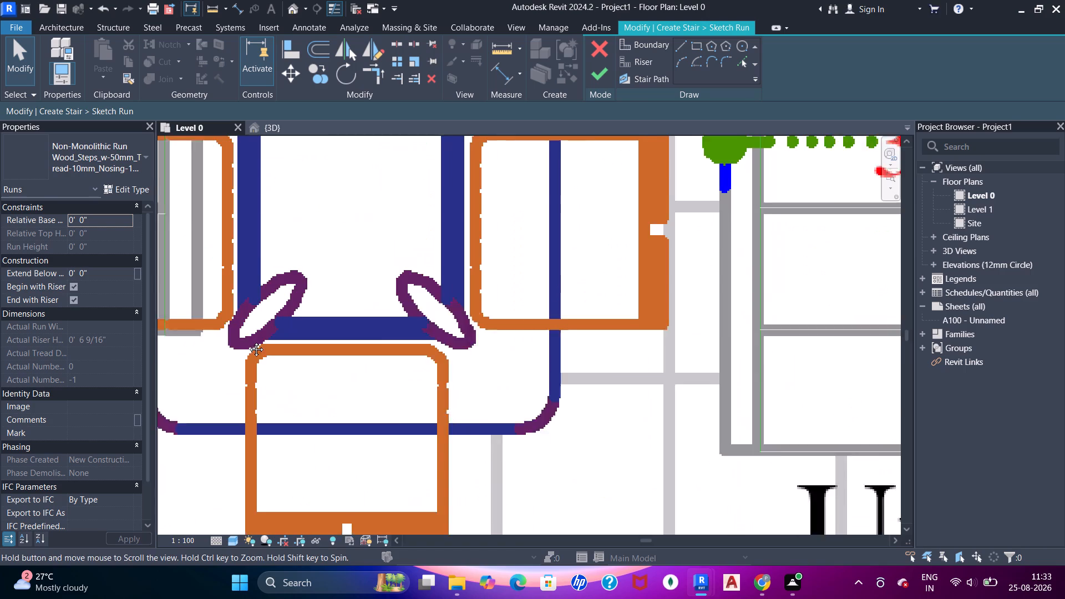
pyautogui.moveTo(248, 341); pyautogui.dragTo(226, 341, button='middle')
pyautogui.scroll(3, 648, 349)
pyautogui.scroll(-6, 665, 339)
pyautogui.moveTo(718, 347); pyautogui.dragTo(691, 305, button='middle')
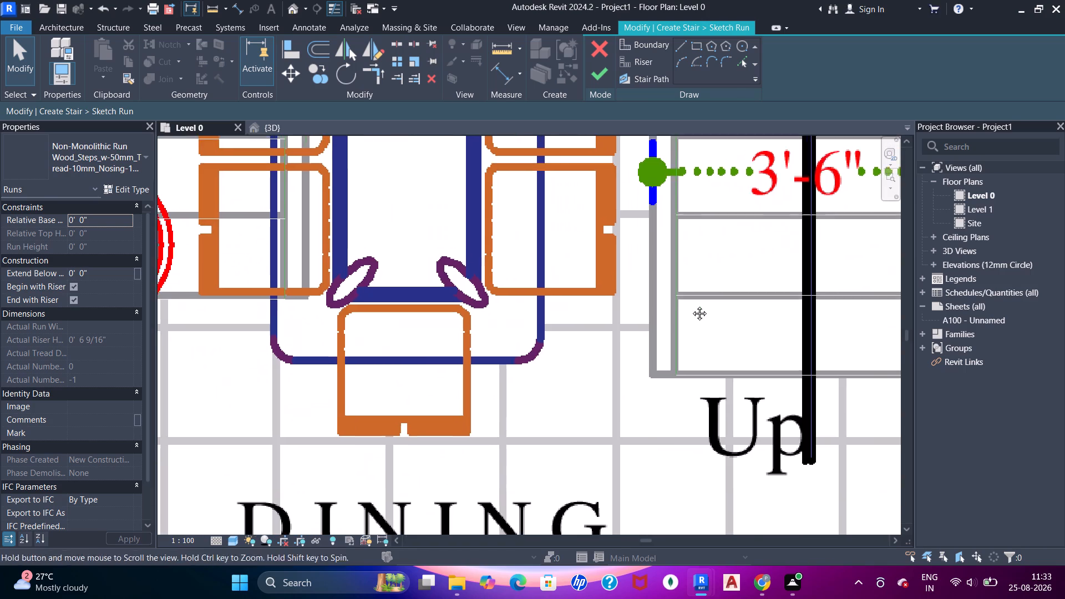
pyautogui.moveTo(691, 305); pyautogui.dragTo(689, 303, button='middle')
pyautogui.scroll(6, 687, 330)
pyautogui.scroll(-14, 686, 356)
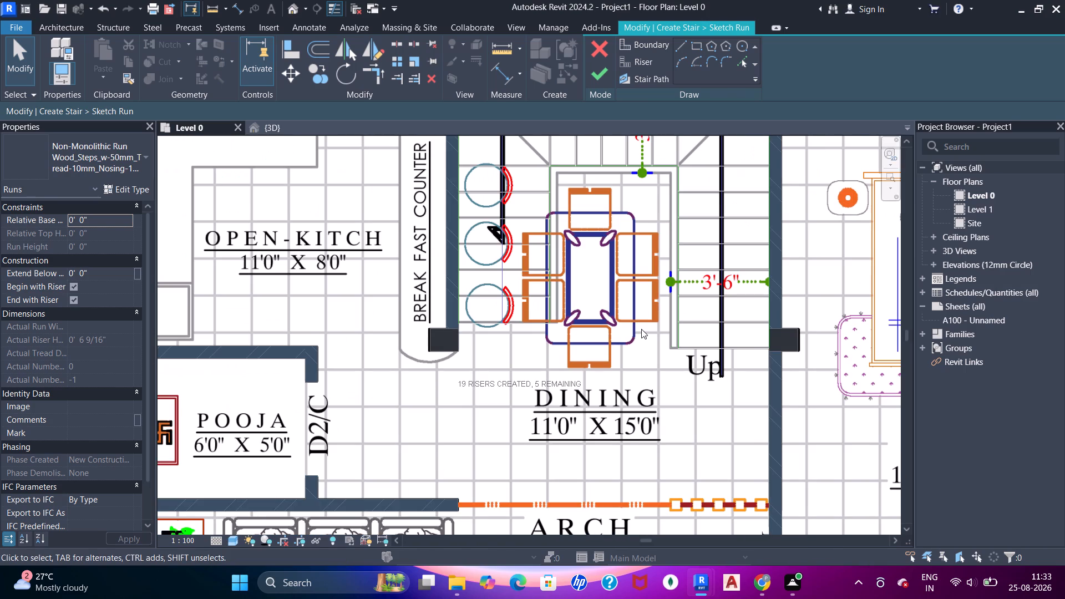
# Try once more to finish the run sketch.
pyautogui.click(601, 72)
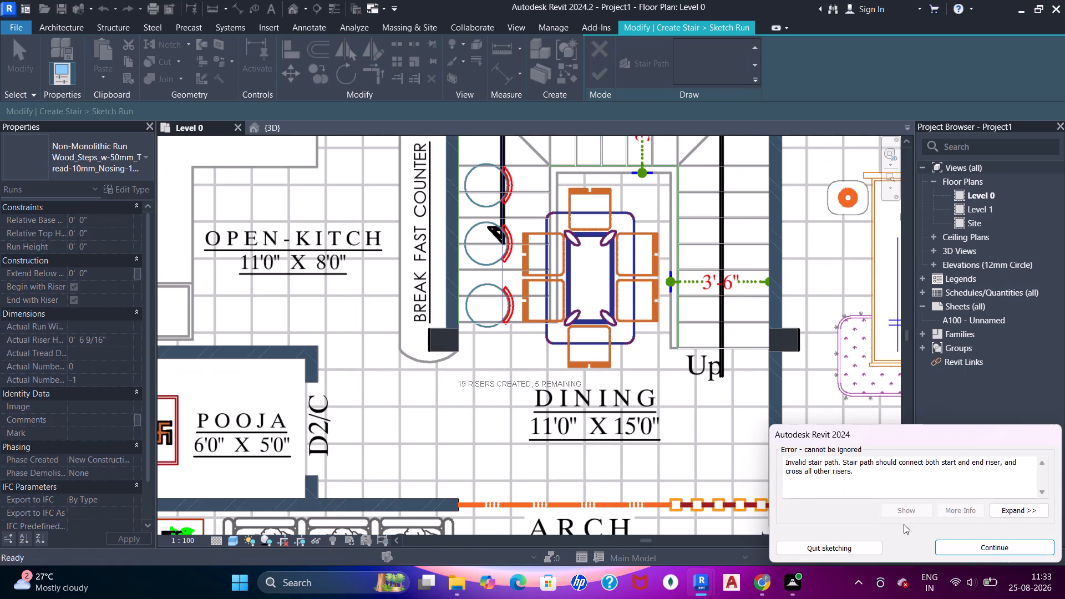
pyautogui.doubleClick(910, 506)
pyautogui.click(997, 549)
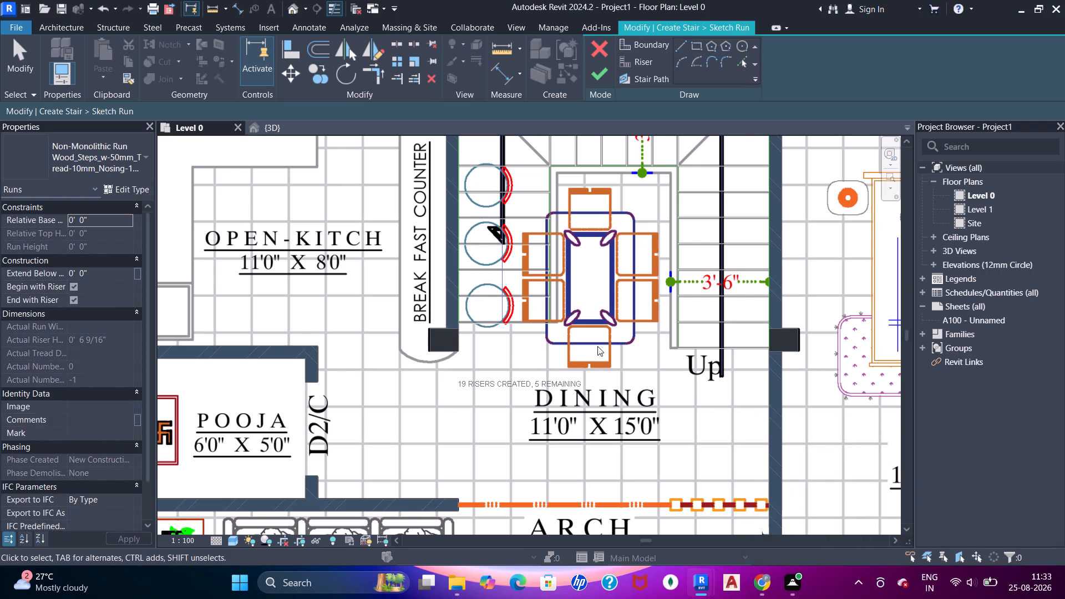
# Inspect the breakfast-counter-side flight and check the imported categories in Level 0's visibility overrides.
pyautogui.scroll(5, 480, 321)
pyautogui.scroll(6, 434, 313)
pyautogui.scroll(-7, 461, 286)
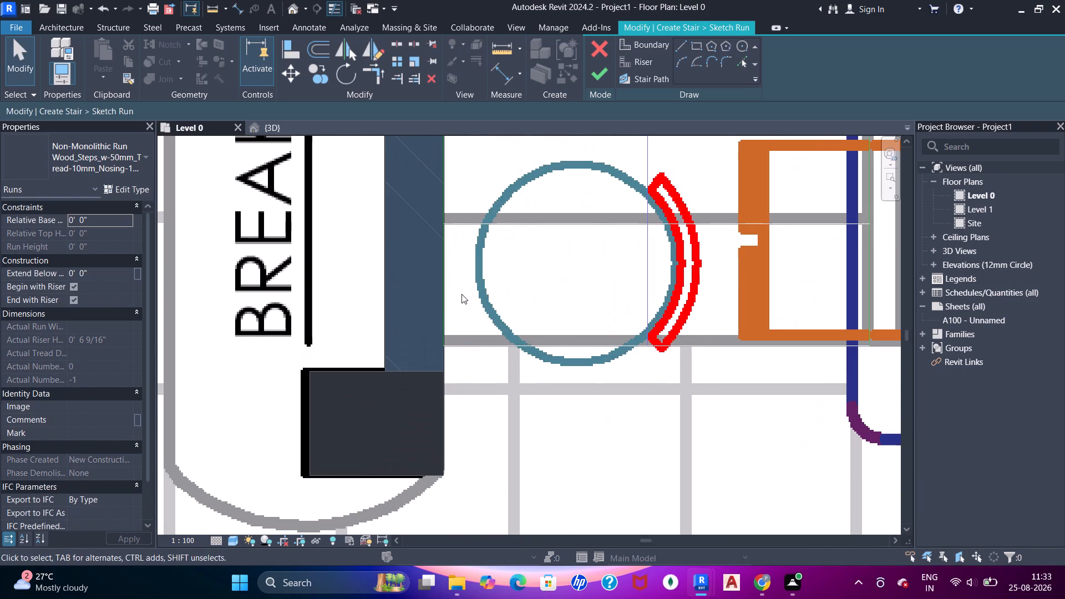
pyautogui.moveTo(473, 239); pyautogui.dragTo(444, 466, button='middle')
pyautogui.scroll(6, 460, 242)
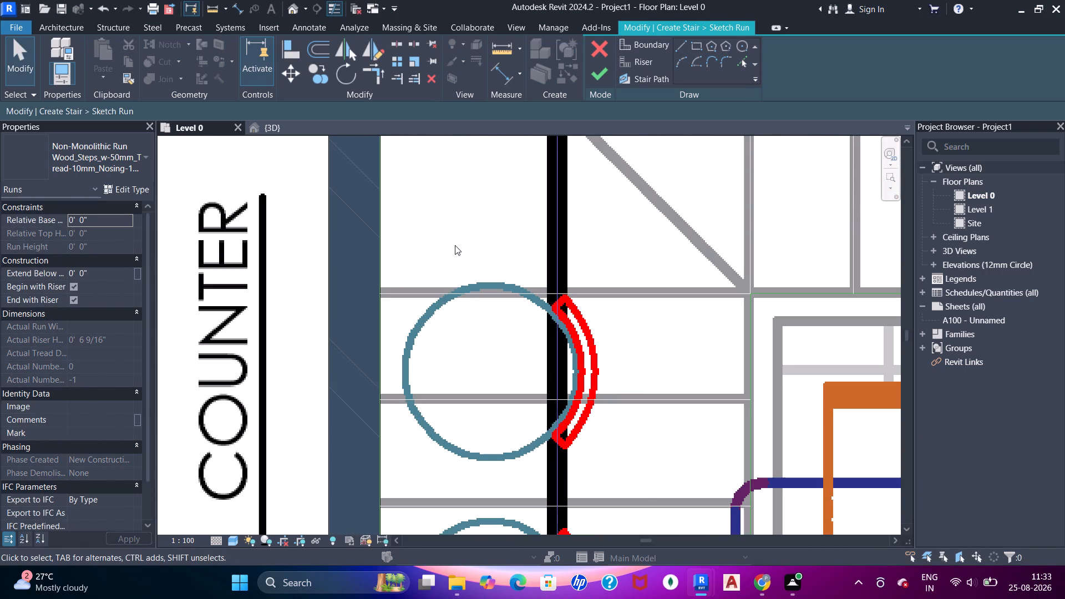
pyautogui.scroll(-7, 455, 245)
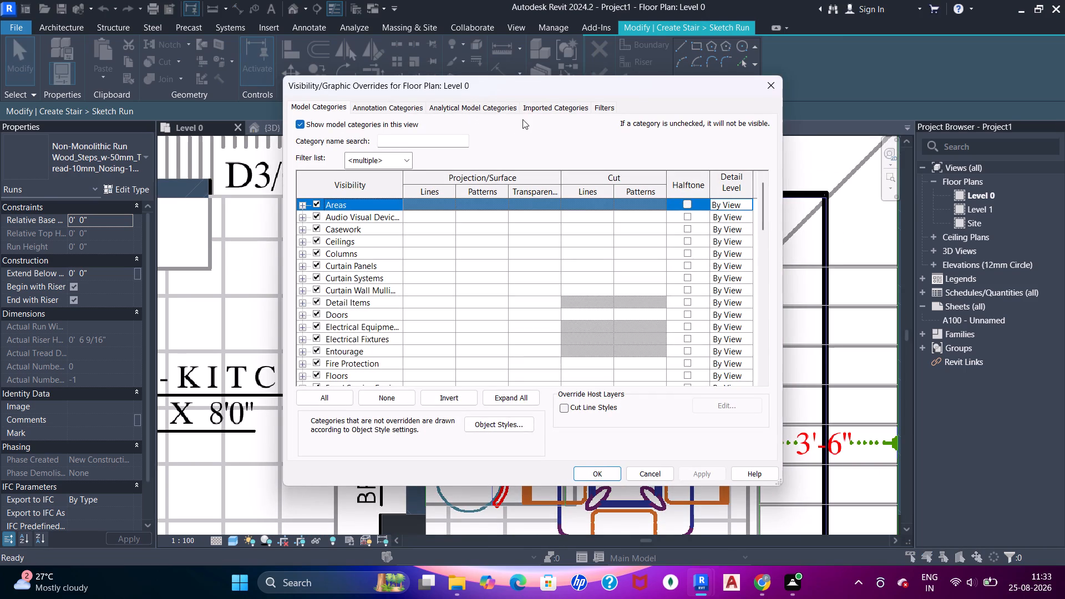
pyautogui.click(539, 110)
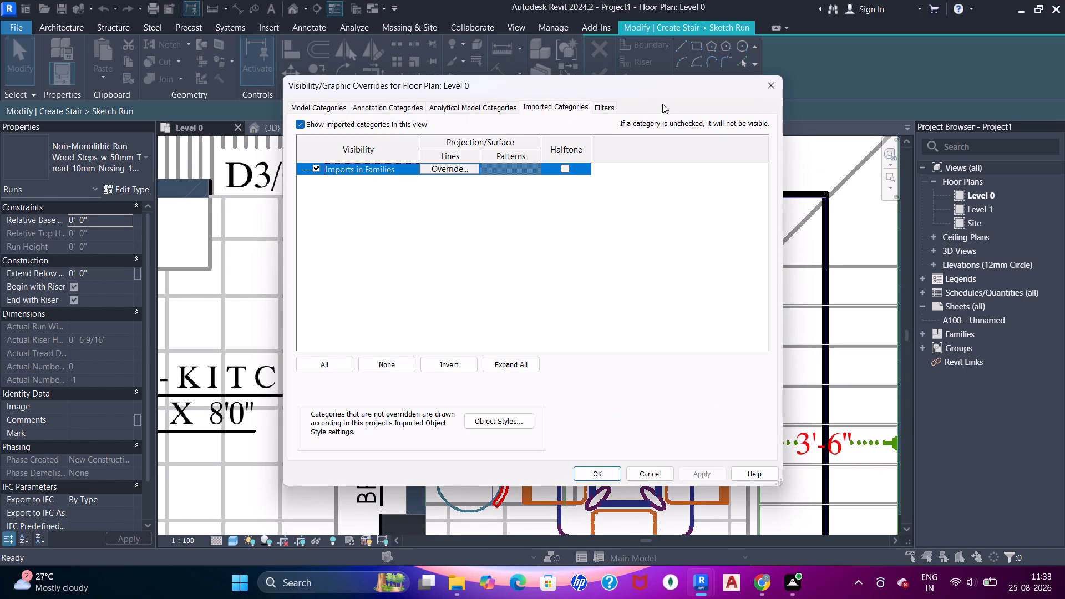
pyautogui.click(765, 83)
# Look for the plan PDF in Level 0's visibility overrides, searching the annotation categories for "pdf" and checking the imported categories.
pyautogui.click(507, 231)
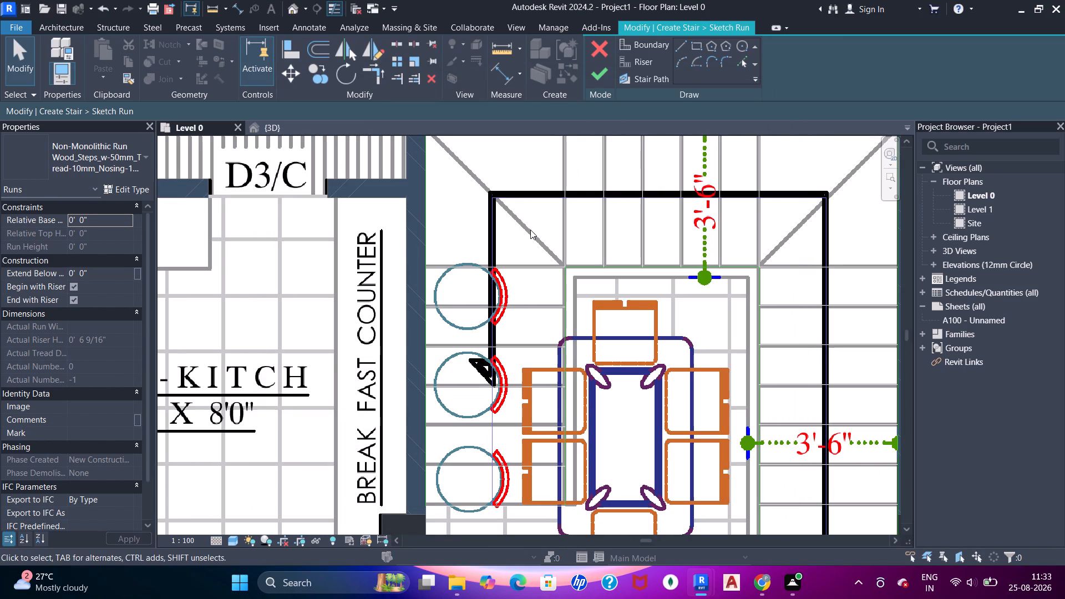
pyautogui.click(475, 184)
pyautogui.click(453, 200)
pyautogui.click(464, 181)
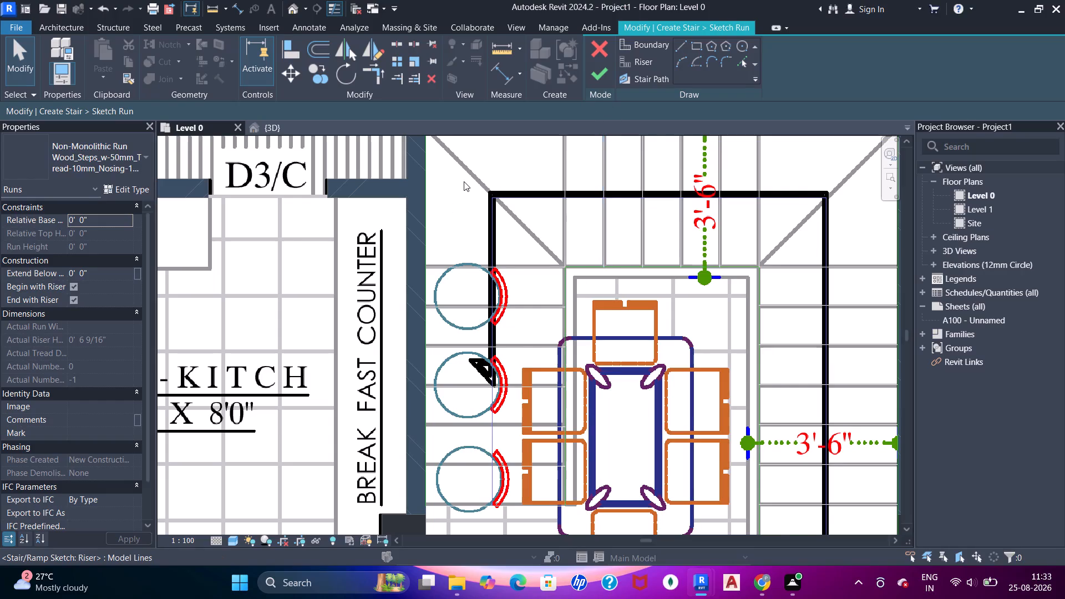
pyautogui.scroll(-14, 464, 185)
pyautogui.moveTo(443, 210); pyautogui.dragTo(442, 240, button='middle')
pyautogui.scroll(1, 438, 227)
pyautogui.click(389, 165)
pyautogui.click(389, 165)
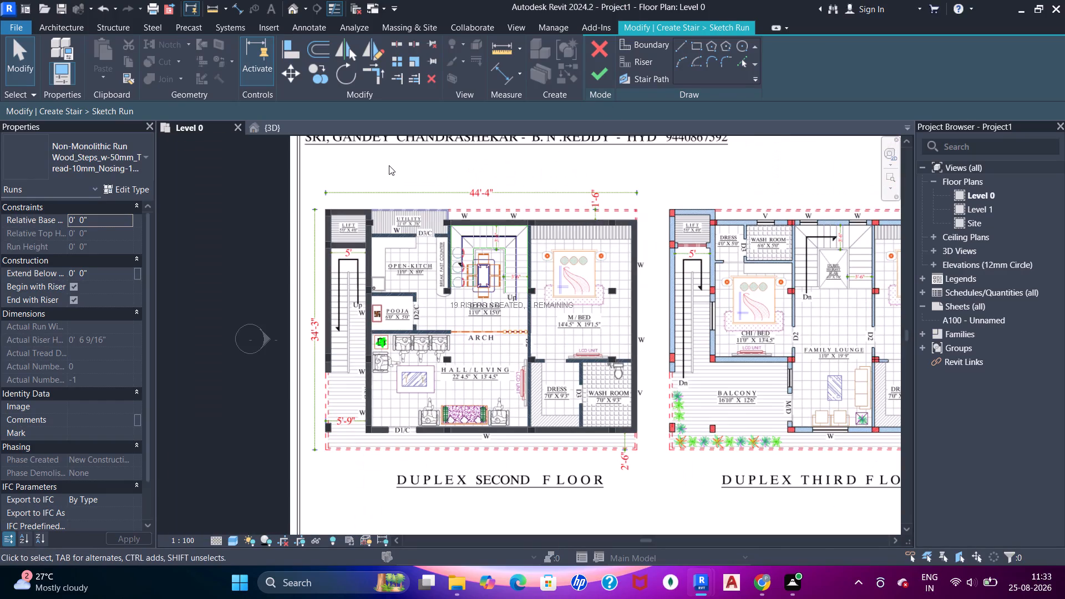
pyautogui.scroll(4, 504, 314)
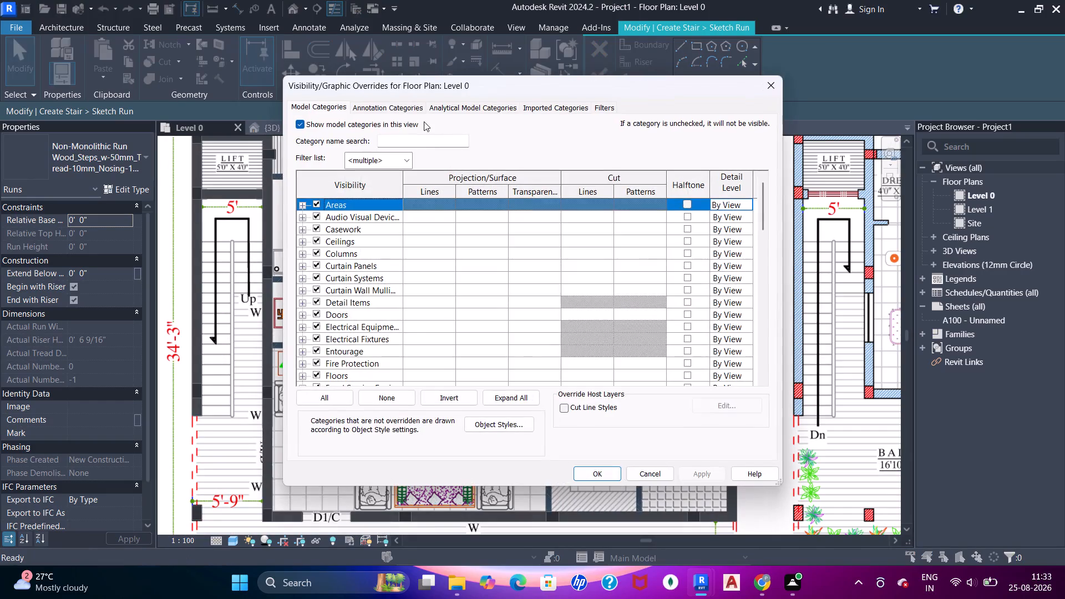
pyautogui.click(392, 110)
pyautogui.click(410, 139)
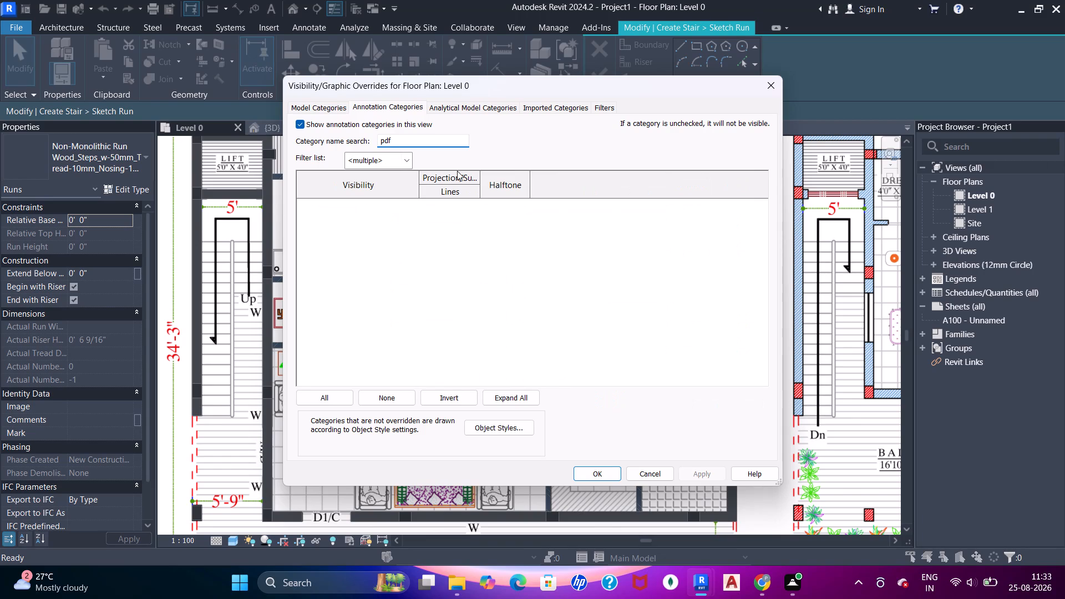
pyautogui.click(552, 111)
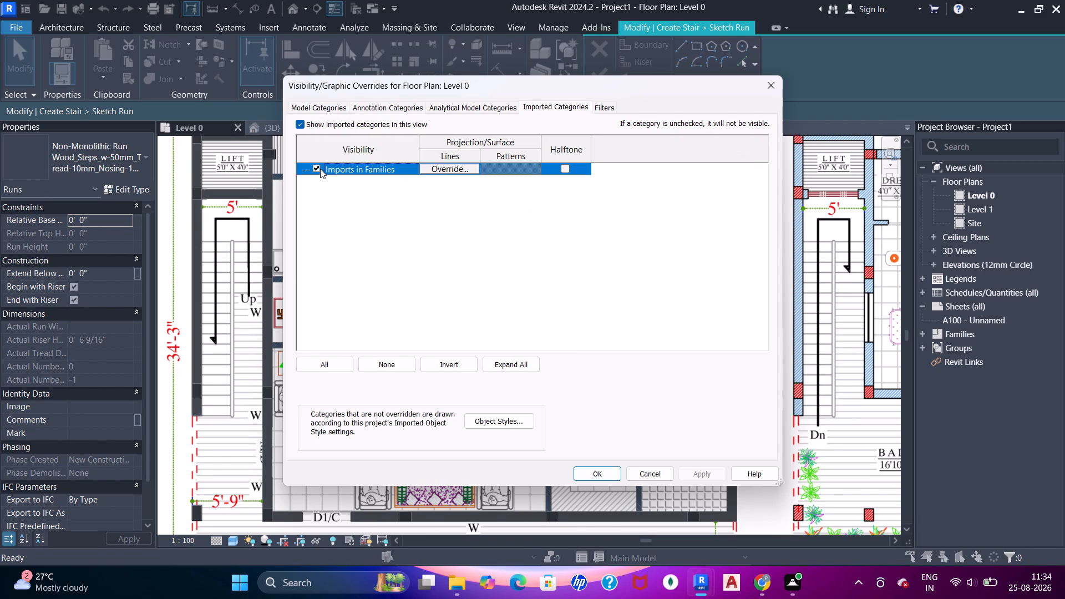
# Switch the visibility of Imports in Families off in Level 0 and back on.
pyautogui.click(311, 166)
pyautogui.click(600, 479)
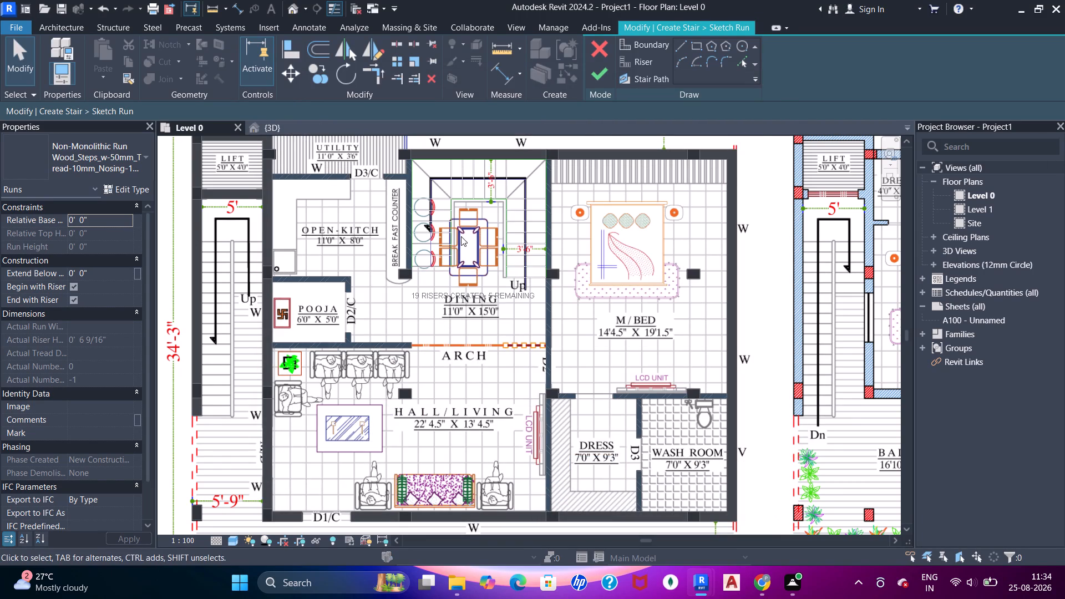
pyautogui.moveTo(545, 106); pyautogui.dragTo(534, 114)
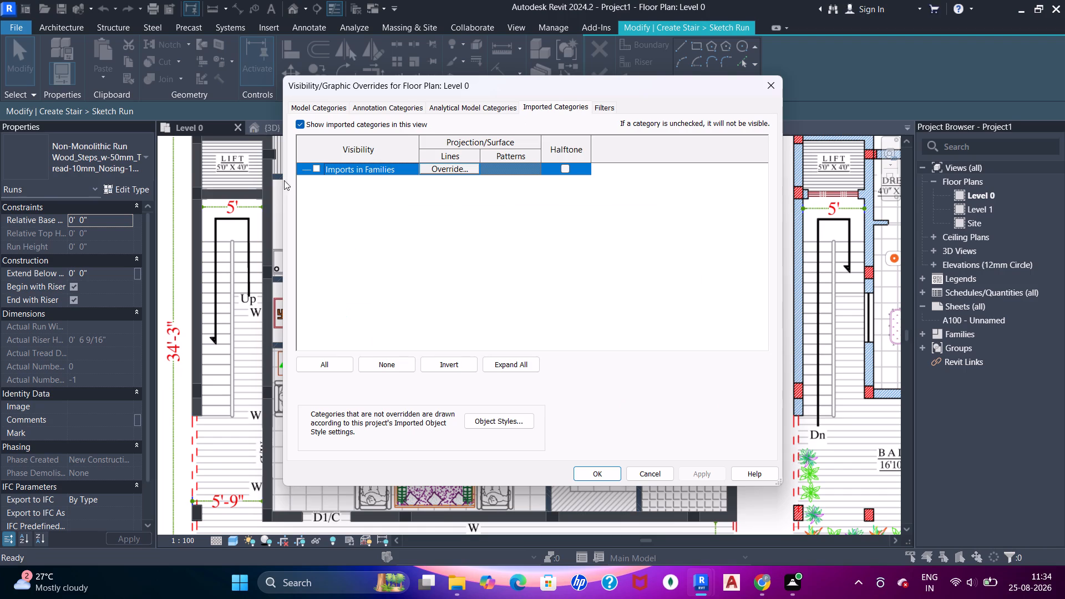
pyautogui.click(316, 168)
# Look through Level 0's analytical model and annotation categories, searching the annotation categories for "pl".
pyautogui.scroll(4, 402, 210)
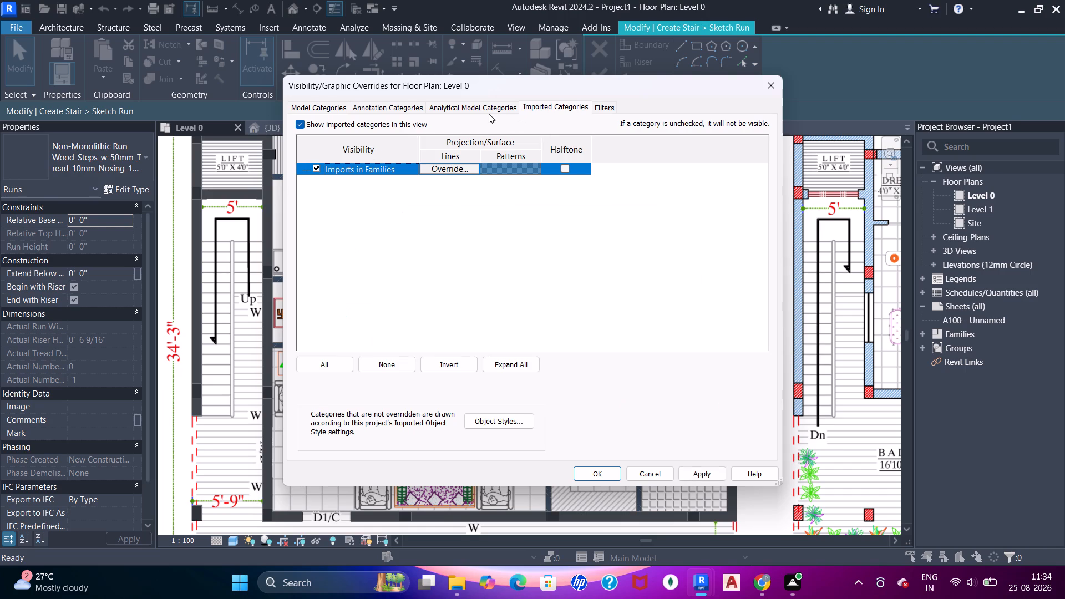
pyautogui.click(484, 109)
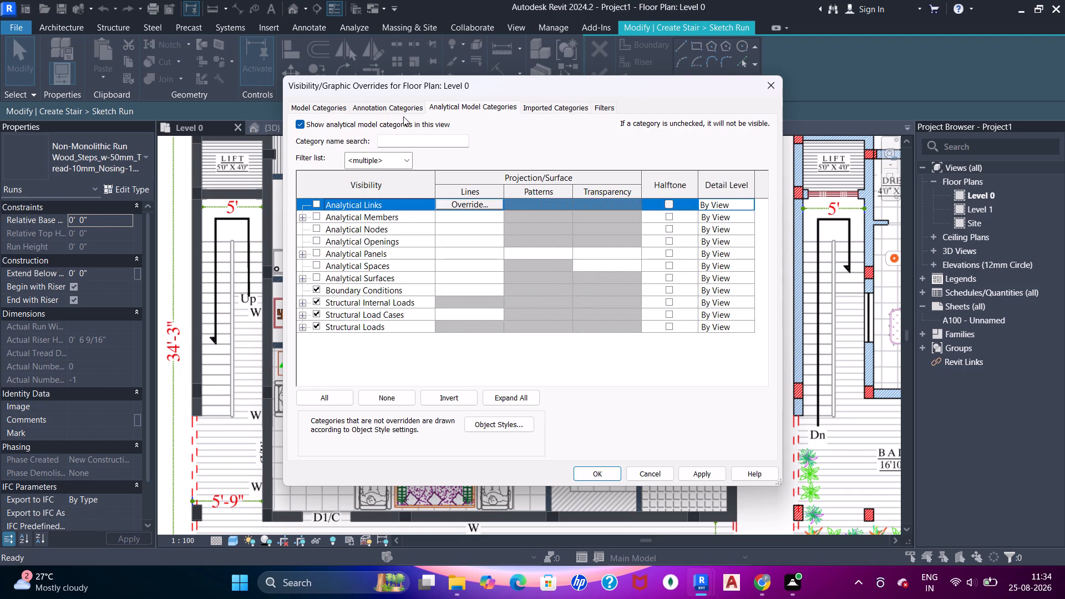
pyautogui.click(399, 104)
pyautogui.click(399, 146)
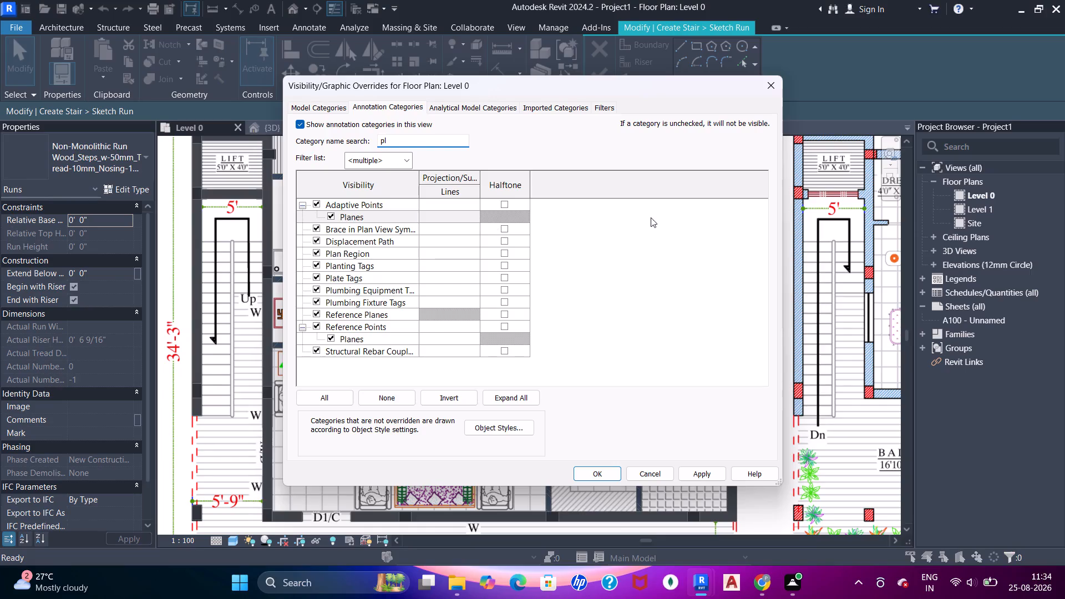
pyautogui.scroll(-5, 394, 327)
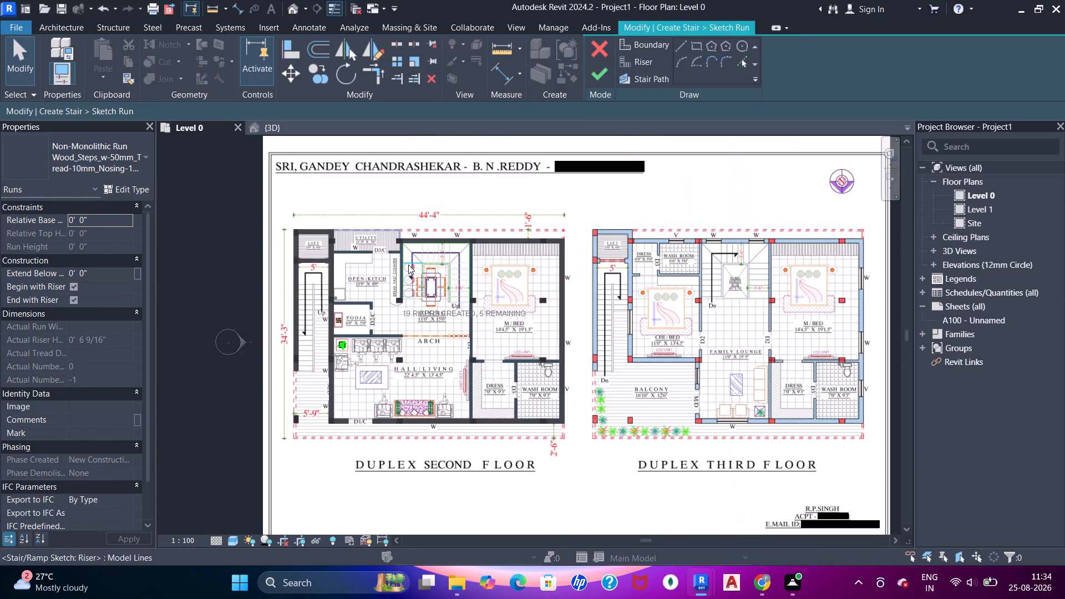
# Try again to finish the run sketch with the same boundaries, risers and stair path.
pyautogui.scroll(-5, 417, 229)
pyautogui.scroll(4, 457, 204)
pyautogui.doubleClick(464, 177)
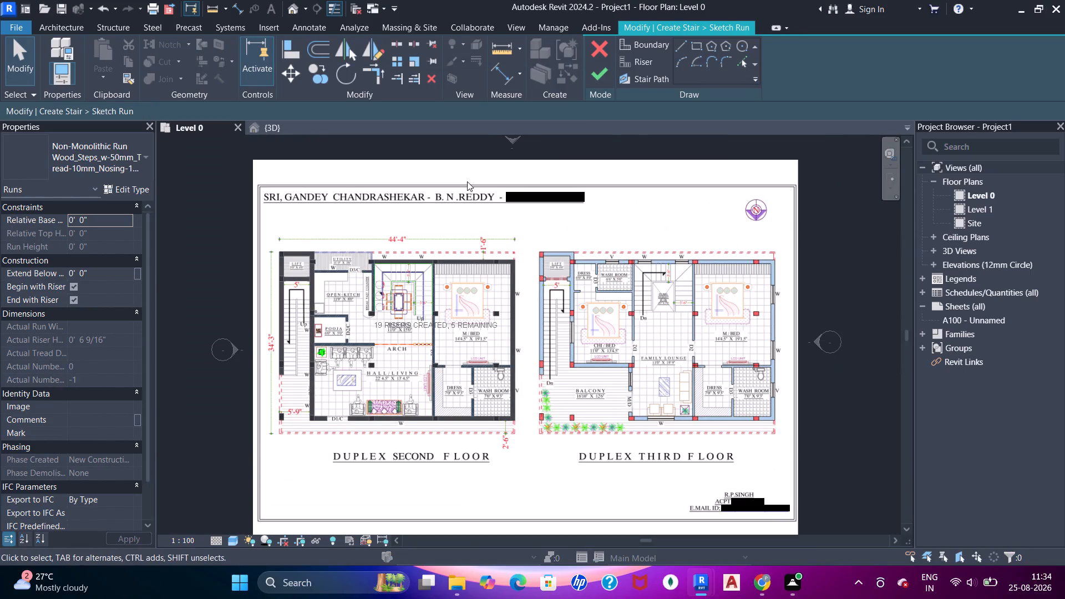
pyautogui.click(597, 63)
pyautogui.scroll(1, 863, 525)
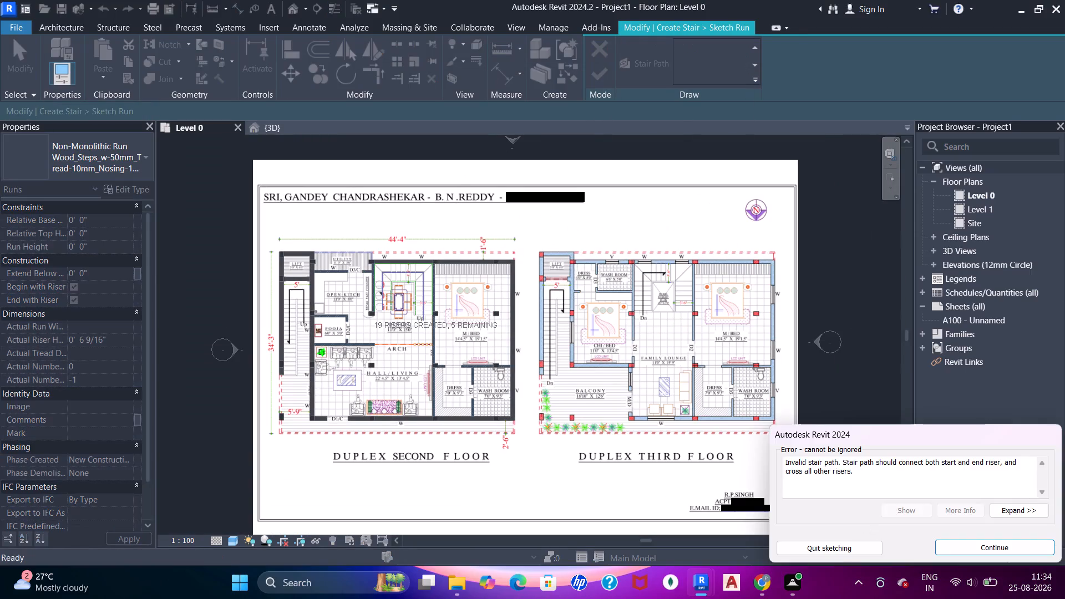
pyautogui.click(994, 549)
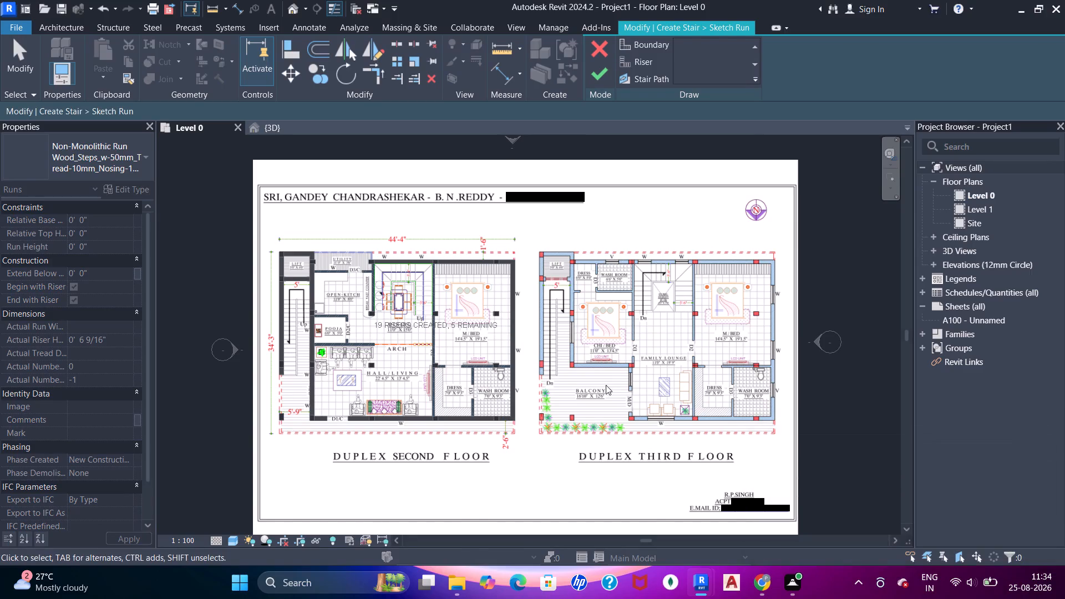
# Examine the run sketch along the flight beside the breakfast counter, checking its risers, boundary and stair path up to the corner.
pyautogui.scroll(17, 375, 299)
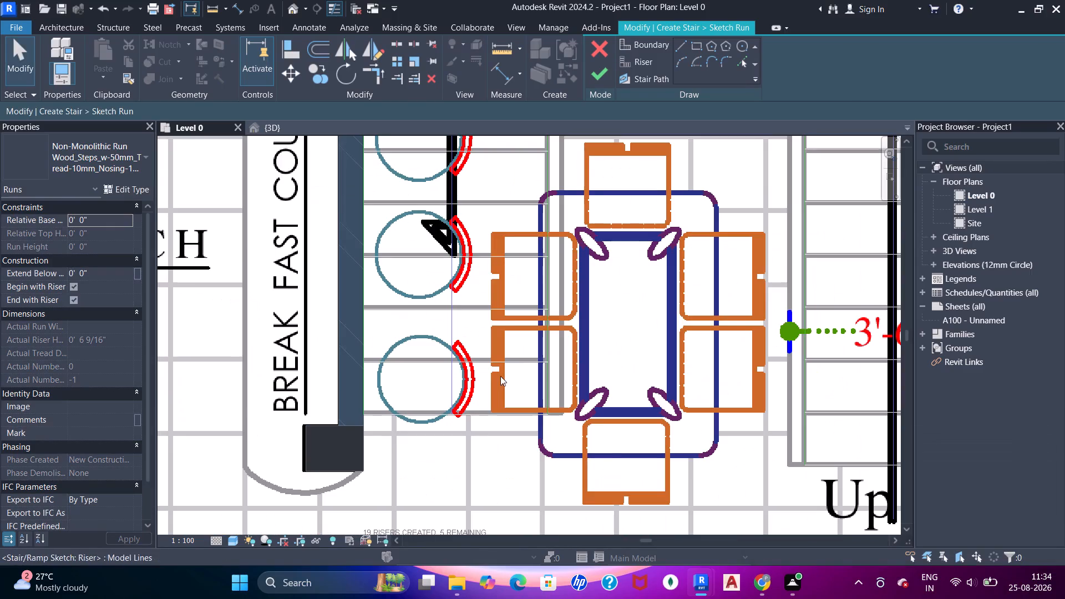
pyautogui.scroll(6, 532, 296)
pyautogui.scroll(-3, 517, 336)
pyautogui.moveTo(520, 389); pyautogui.dragTo(553, 172, button='middle')
pyautogui.scroll(2, 556, 320)
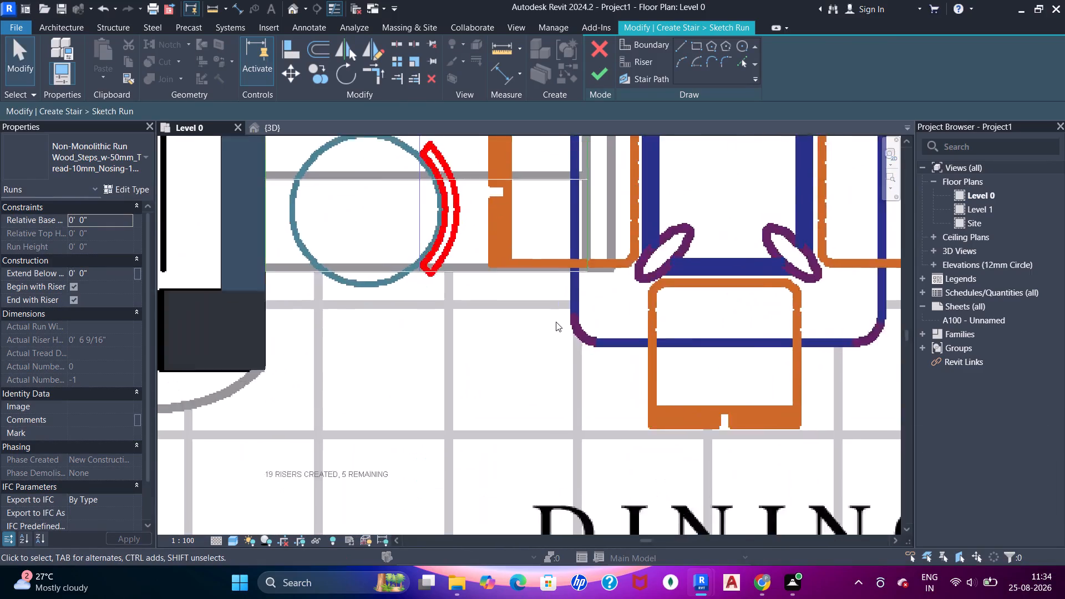
pyautogui.scroll(3, 556, 322)
pyautogui.scroll(-3, 550, 322)
pyautogui.moveTo(454, 246); pyautogui.dragTo(456, 356, button='middle')
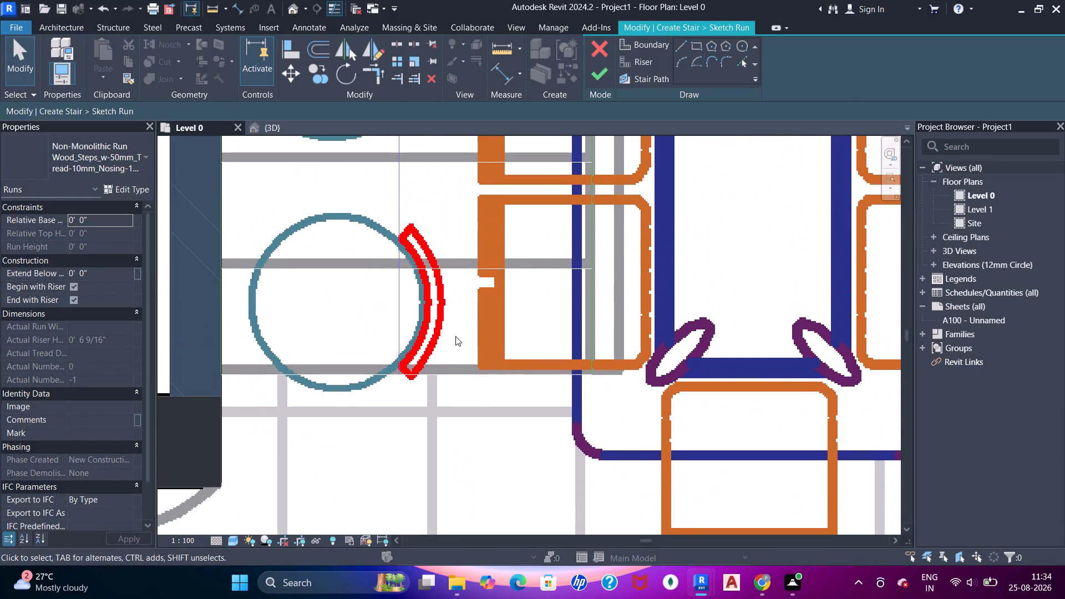
pyautogui.moveTo(447, 235); pyautogui.dragTo(444, 295, button='middle')
pyautogui.scroll(1, 444, 221)
pyautogui.moveTo(445, 222); pyautogui.dragTo(445, 299, button='middle')
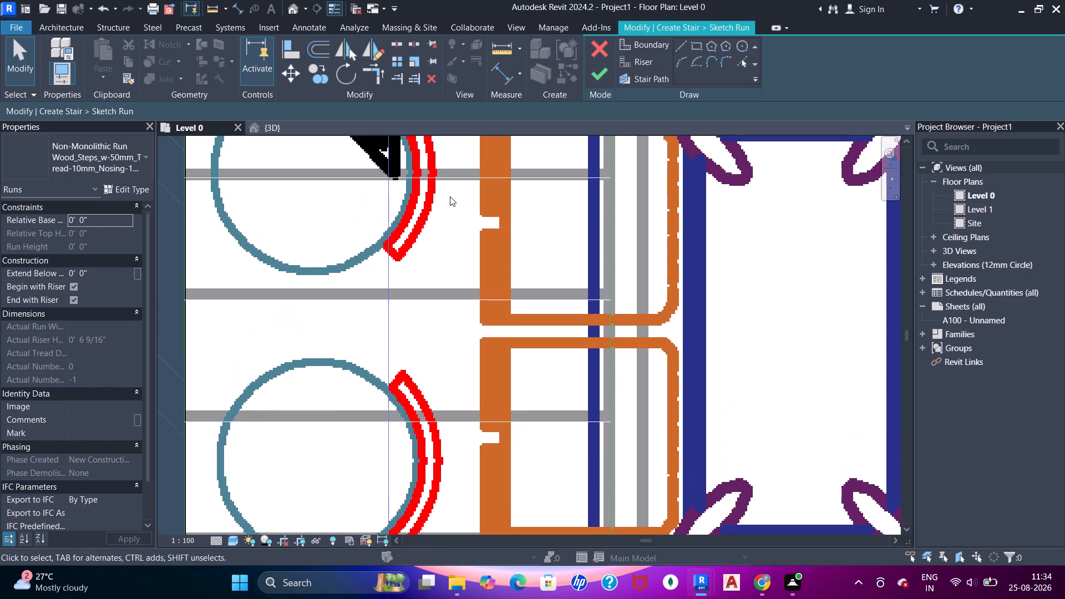
pyautogui.moveTo(449, 200); pyautogui.dragTo(449, 282, button='middle')
pyautogui.moveTo(438, 173); pyautogui.dragTo(438, 324, button='middle')
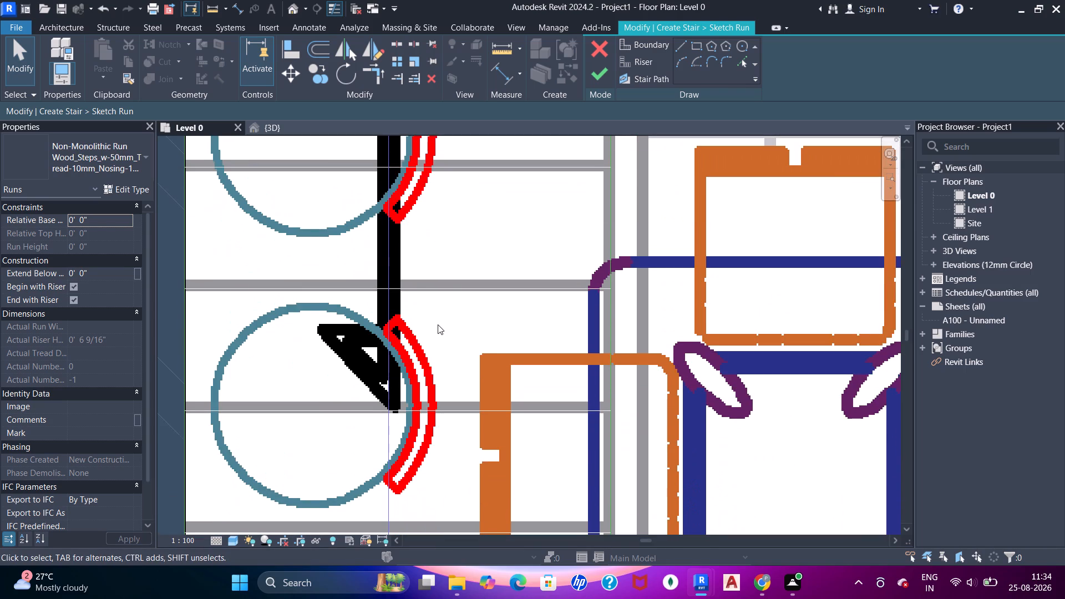
pyautogui.moveTo(442, 221); pyautogui.dragTo(435, 311, button='middle')
pyautogui.moveTo(462, 219); pyautogui.dragTo(479, 340, button='middle')
pyautogui.moveTo(502, 253); pyautogui.dragTo(492, 336, button='middle')
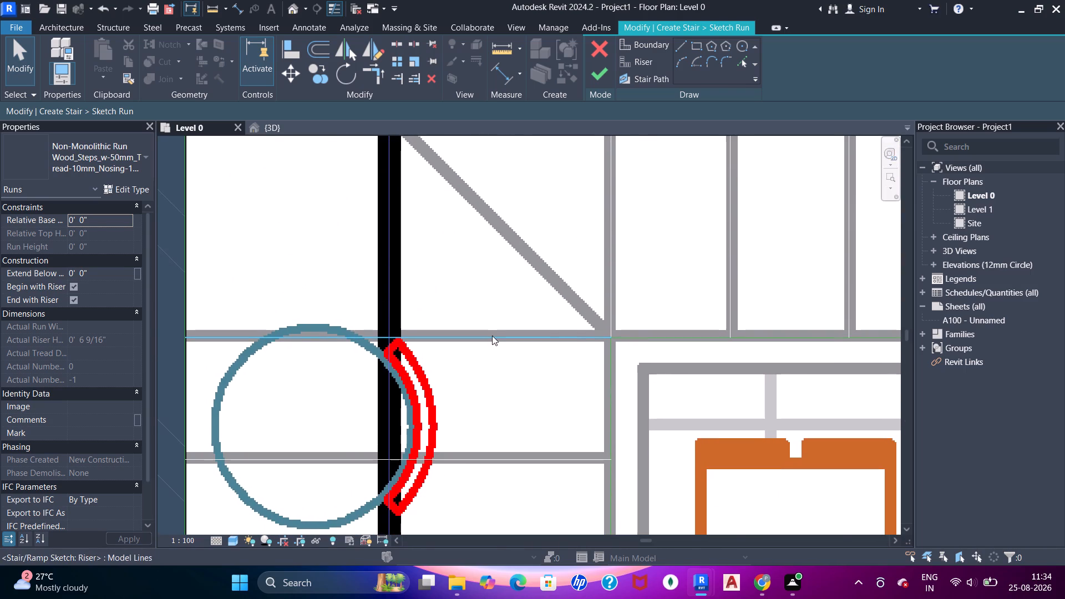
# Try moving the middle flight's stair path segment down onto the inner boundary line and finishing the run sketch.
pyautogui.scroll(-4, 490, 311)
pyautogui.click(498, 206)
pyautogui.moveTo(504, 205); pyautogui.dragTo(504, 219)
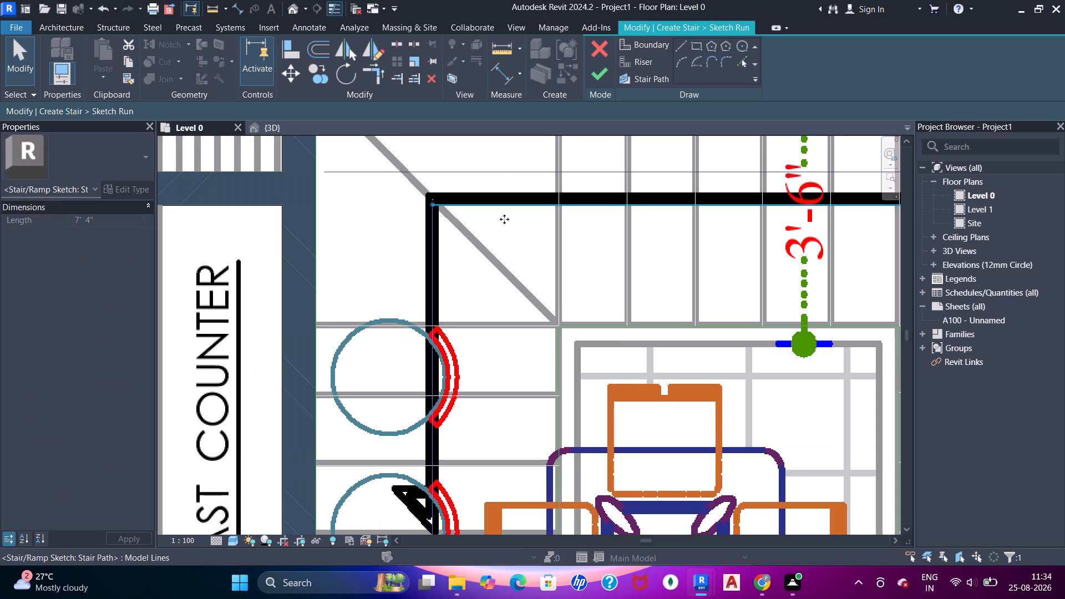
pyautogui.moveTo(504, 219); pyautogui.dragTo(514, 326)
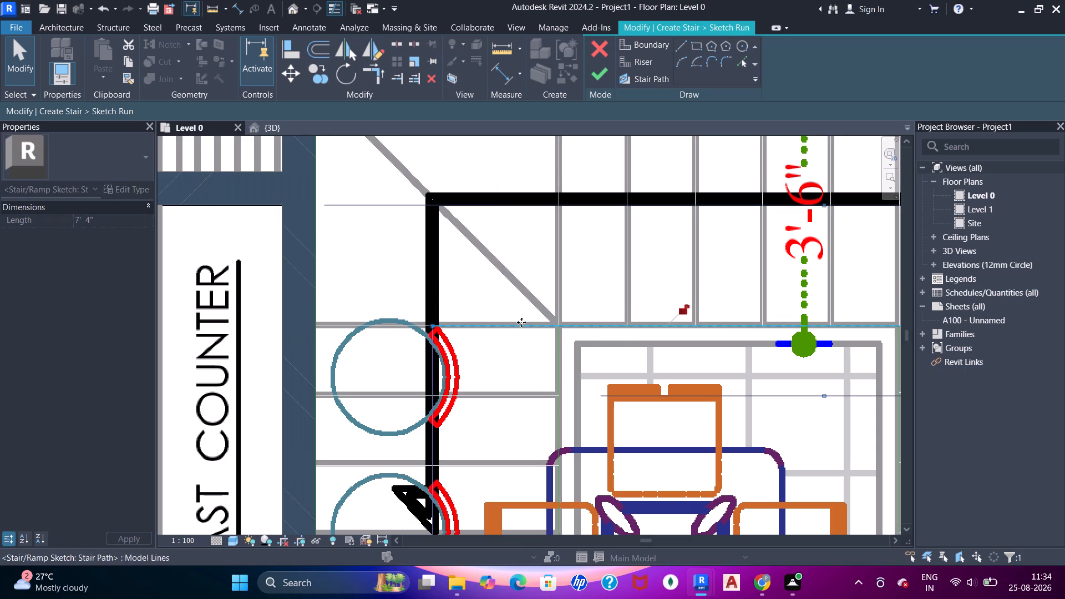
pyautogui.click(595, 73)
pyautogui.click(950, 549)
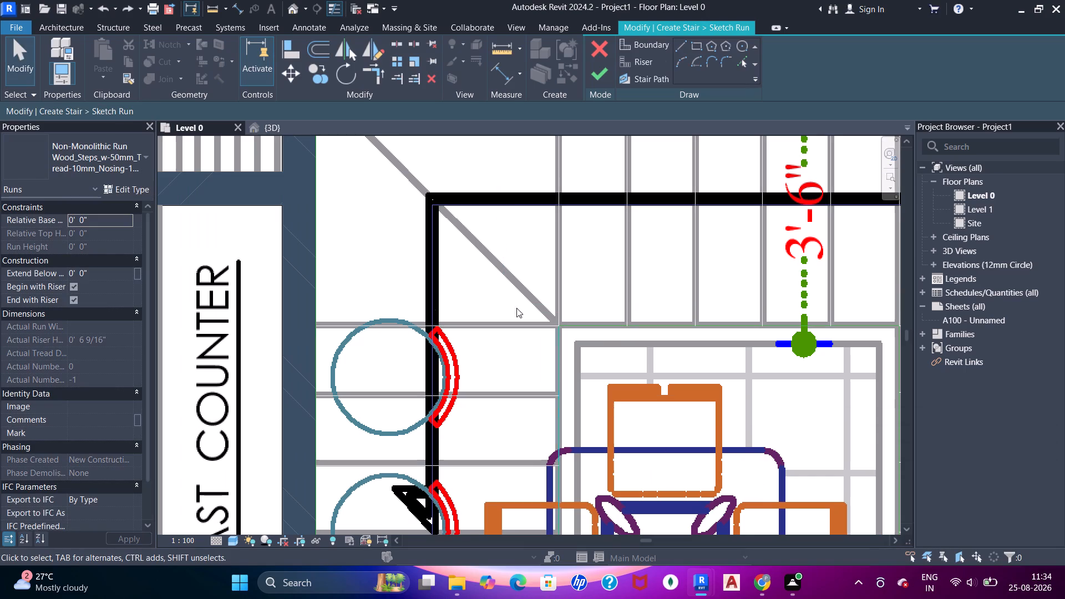
# Inspect the riser ends at the stair's inner corner and where the middle flight's risers meet its inner and outer boundaries.
pyautogui.scroll(13, 586, 335)
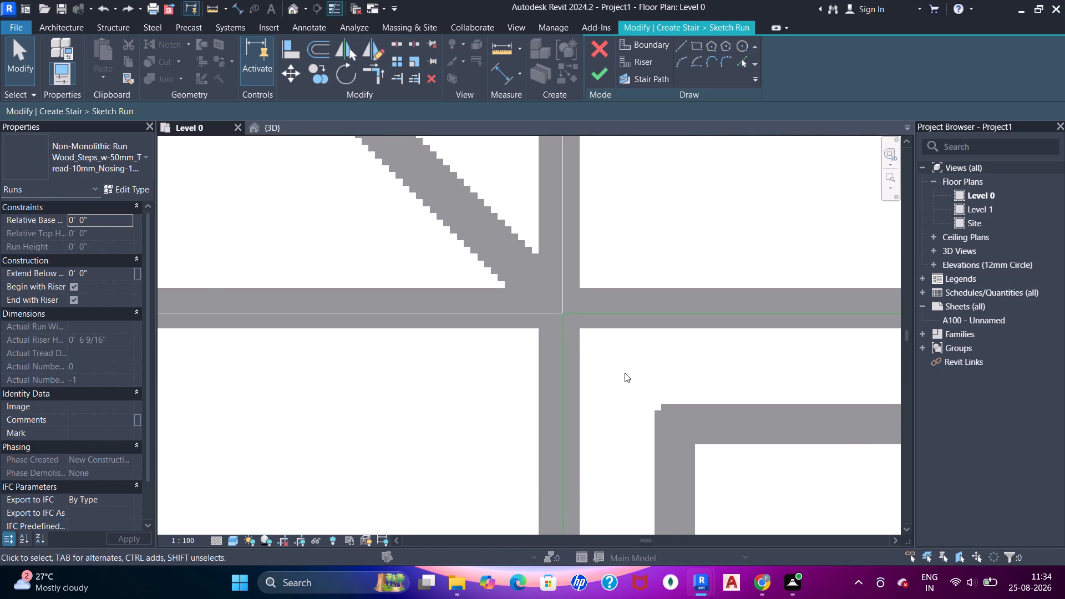
pyautogui.scroll(-8, 589, 254)
pyautogui.moveTo(650, 295); pyautogui.dragTo(606, 337, button='middle')
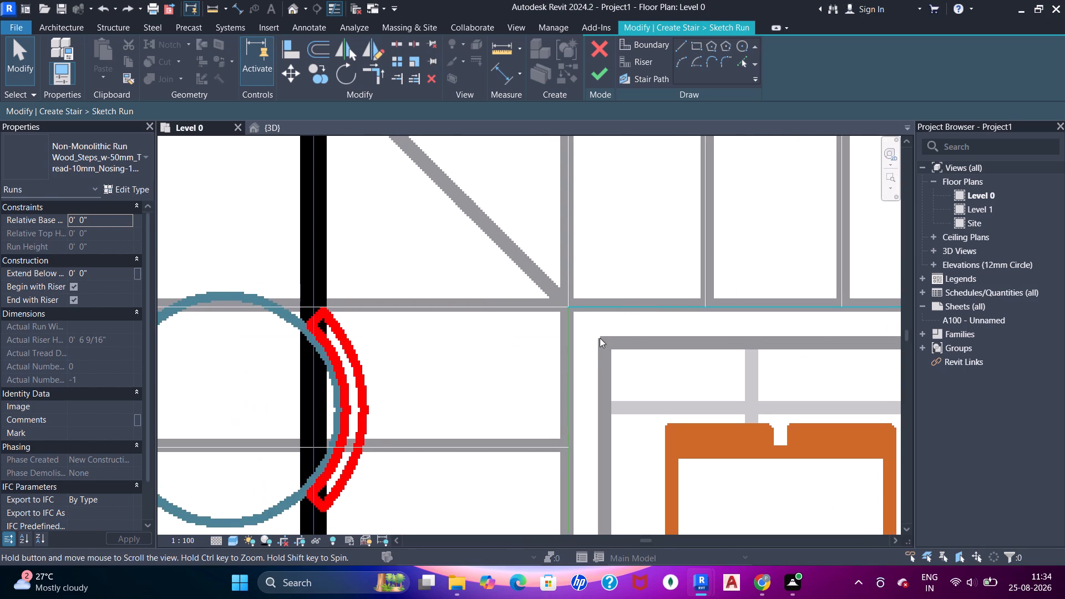
pyautogui.click(536, 298)
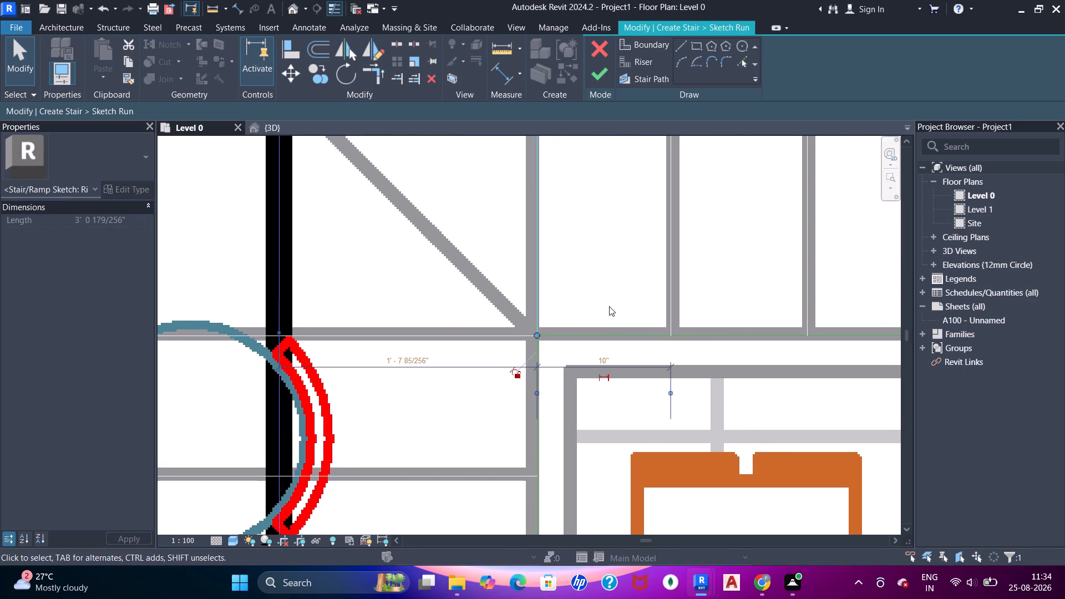
pyautogui.click(526, 332)
pyautogui.scroll(5, 542, 342)
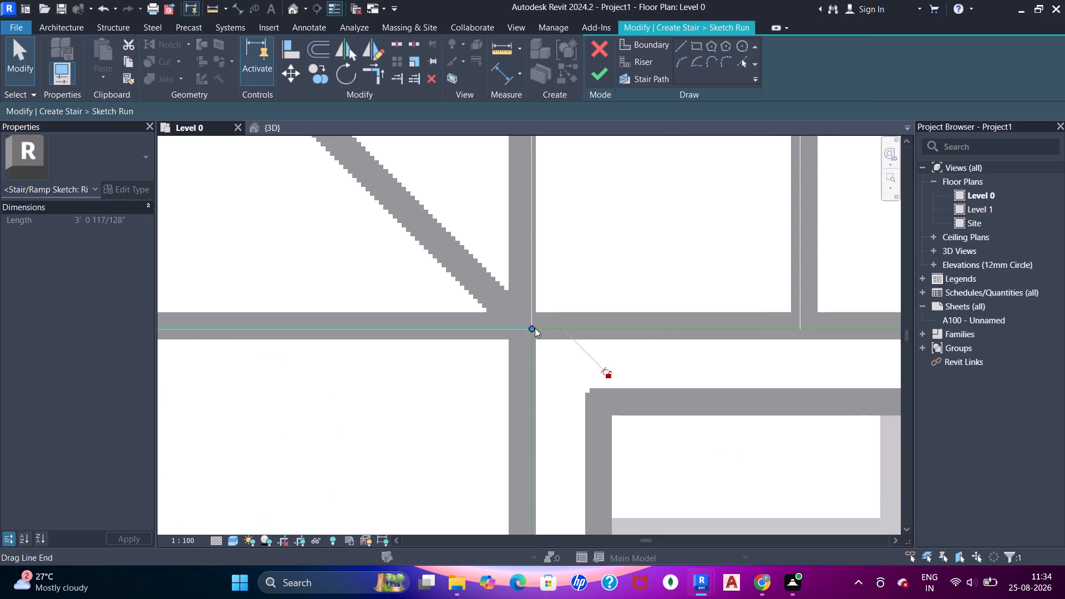
pyautogui.scroll(-6, 565, 276)
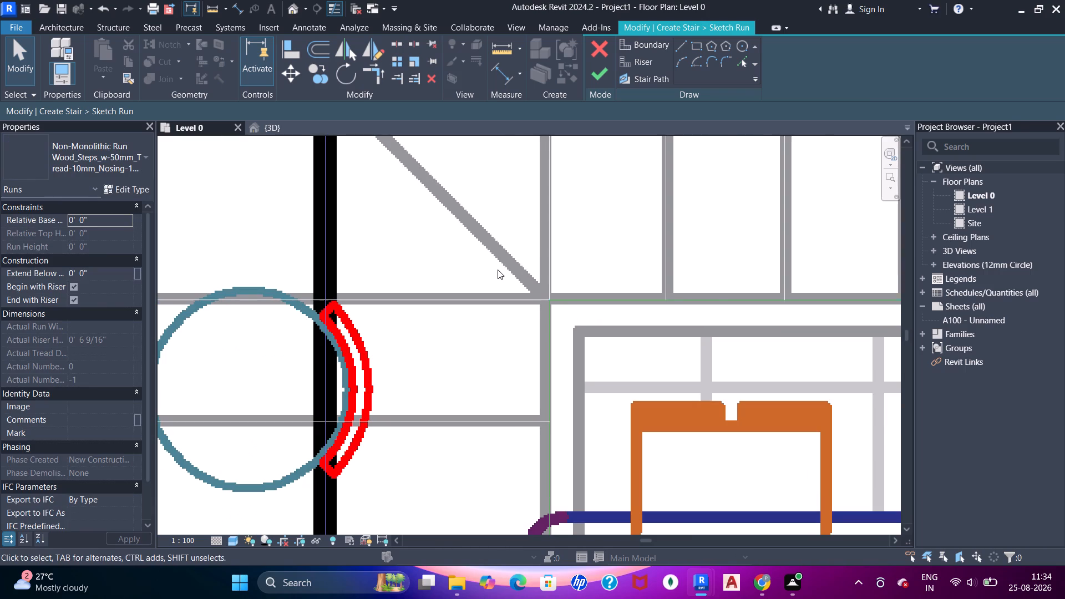
pyautogui.moveTo(502, 208); pyautogui.dragTo(476, 346, button='middle')
pyautogui.moveTo(557, 370); pyautogui.dragTo(300, 407, button='middle')
pyautogui.scroll(1, 546, 370)
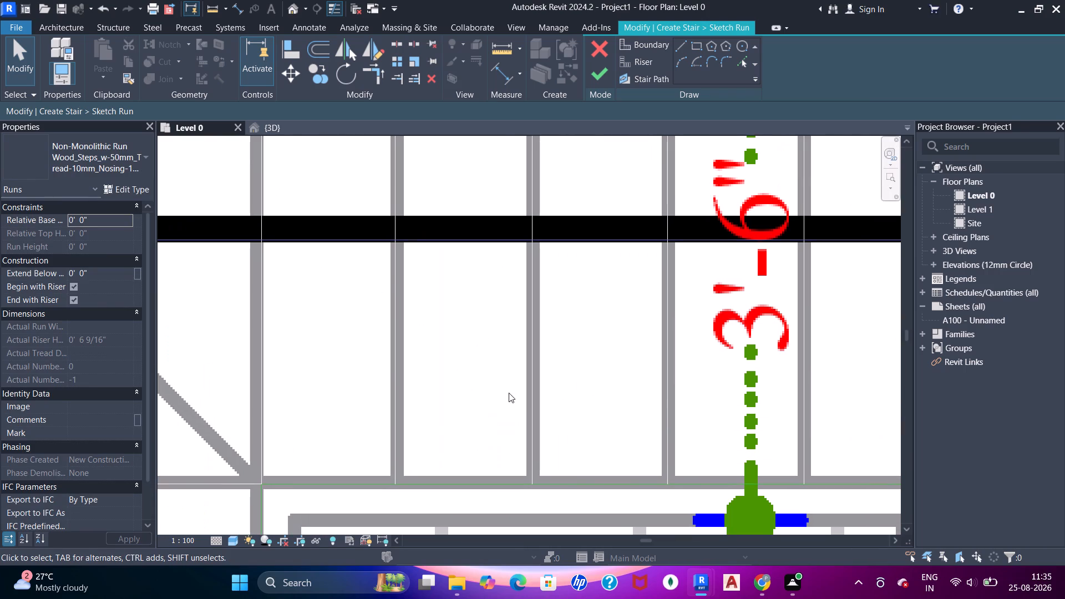
pyautogui.moveTo(482, 226); pyautogui.dragTo(476, 468, button='middle')
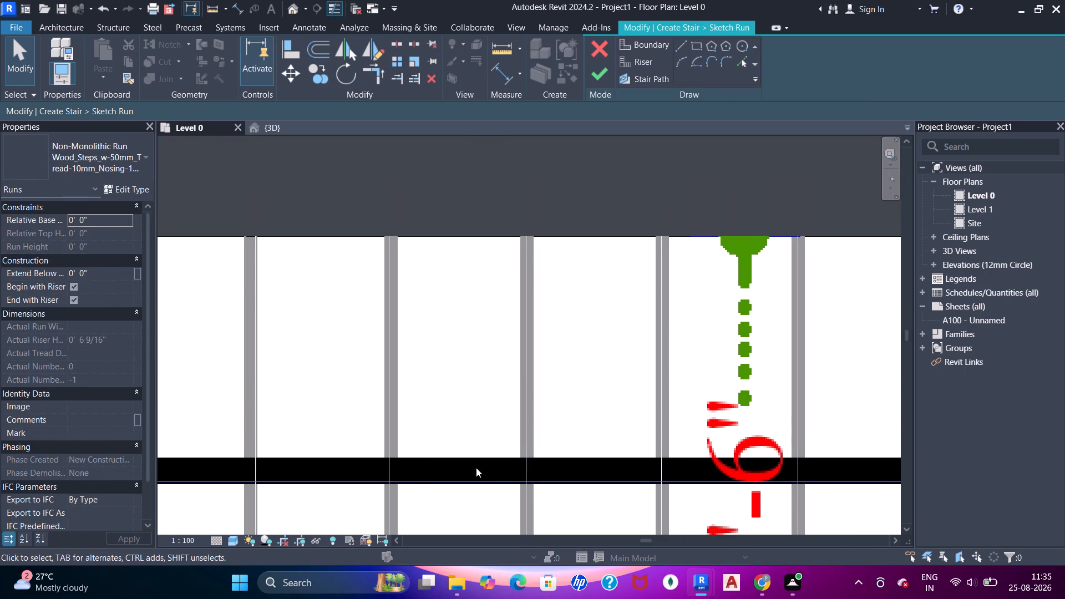
pyautogui.moveTo(490, 462); pyautogui.dragTo(305, 406, button='middle')
pyautogui.scroll(6, 590, 175)
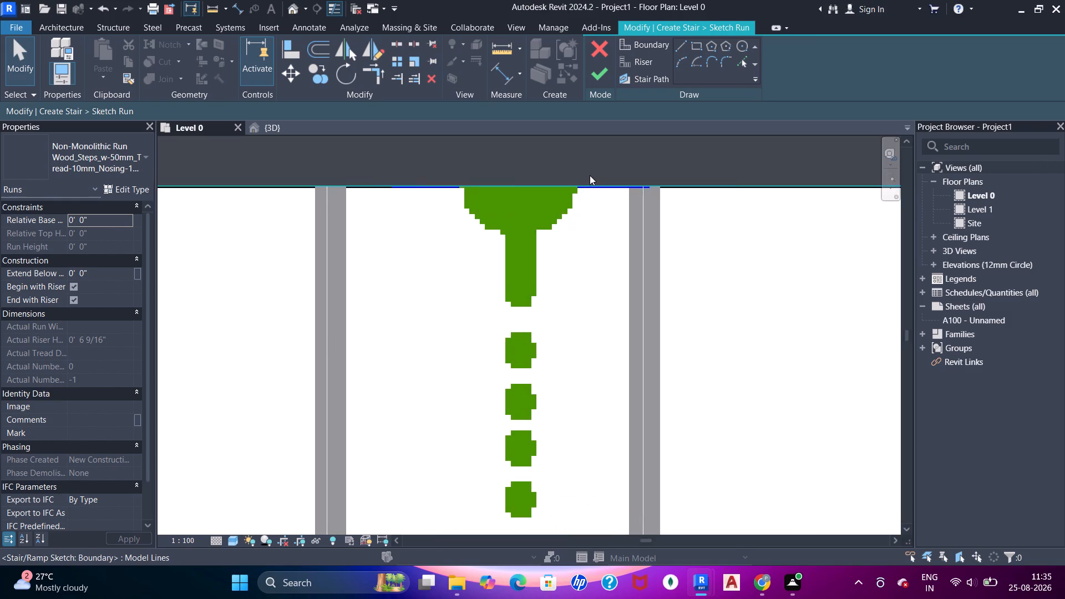
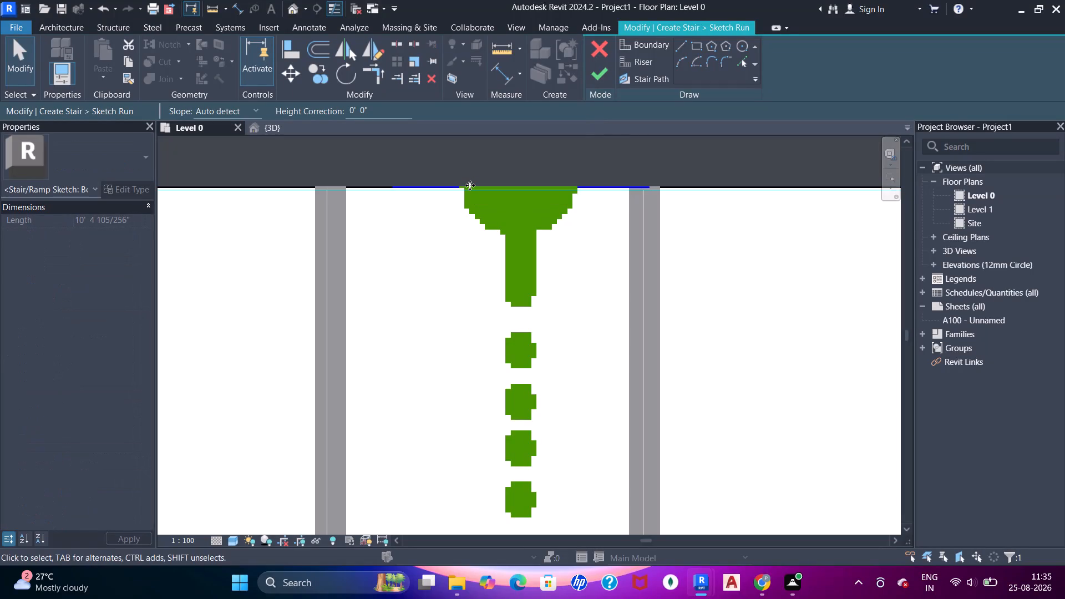
# Examine the middle flight's risers, boundary and stair path up to the inner corner beside the winder tread.
pyautogui.scroll(-4, 643, 217)
pyautogui.moveTo(721, 232); pyautogui.dragTo(546, 237, button='middle')
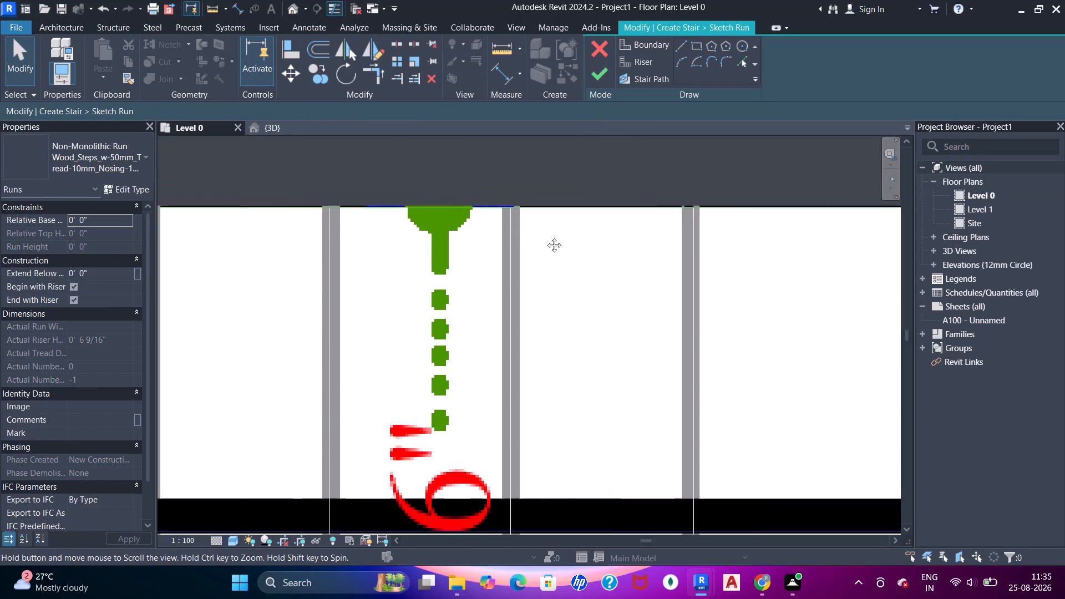
pyautogui.moveTo(546, 237); pyautogui.dragTo(454, 243, button='middle')
pyautogui.scroll(4, 615, 261)
pyautogui.scroll(-4, 615, 271)
pyautogui.moveTo(613, 293); pyautogui.dragTo(608, 122, button='middle')
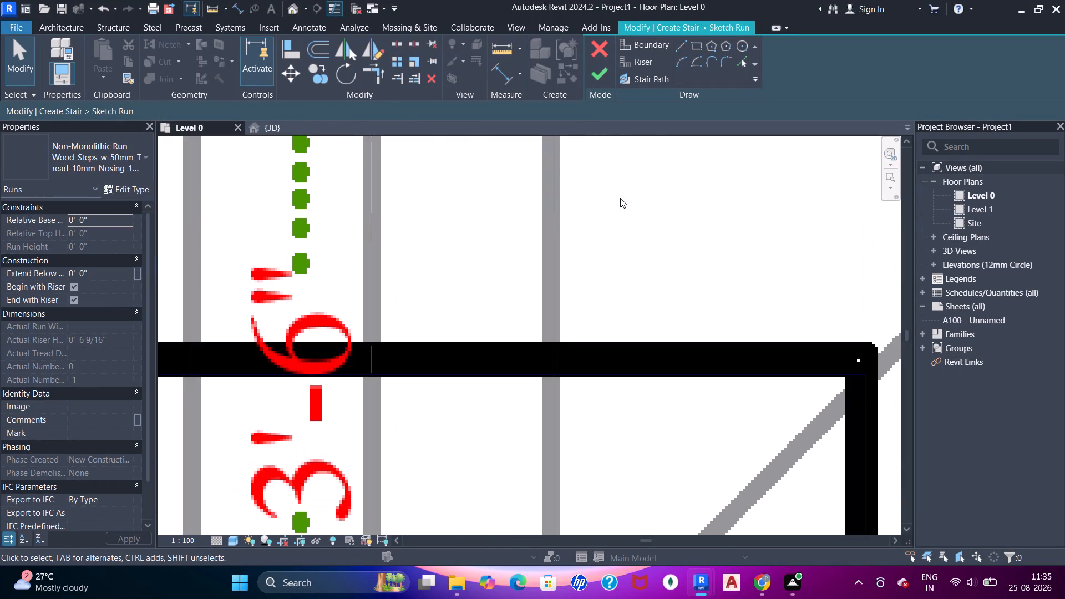
pyautogui.scroll(-5, 615, 204)
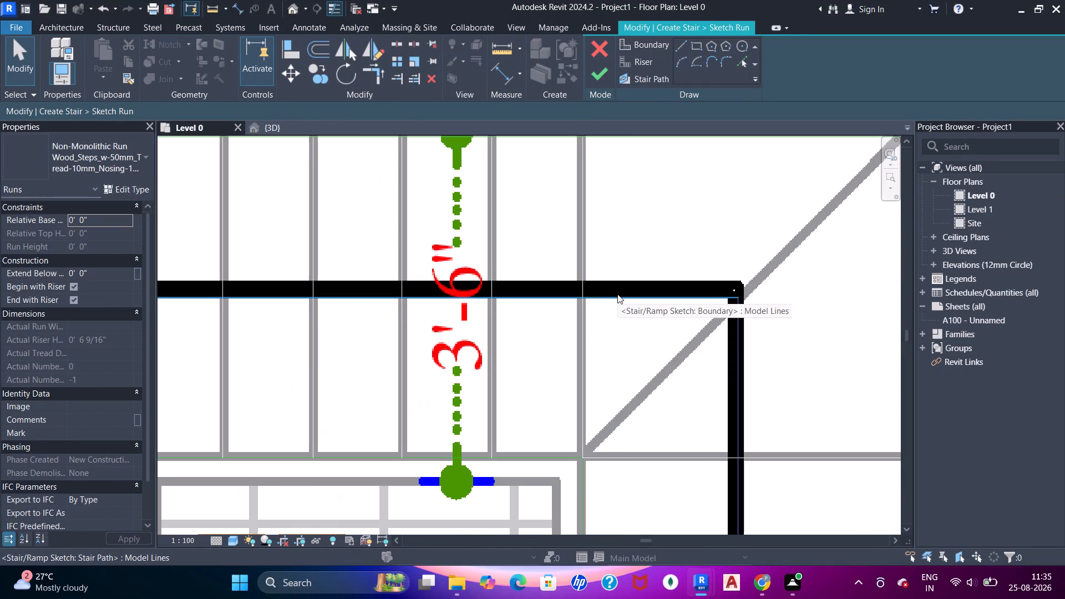
pyautogui.moveTo(601, 273); pyautogui.dragTo(447, 216, button='middle')
pyautogui.middleClick(447, 216)
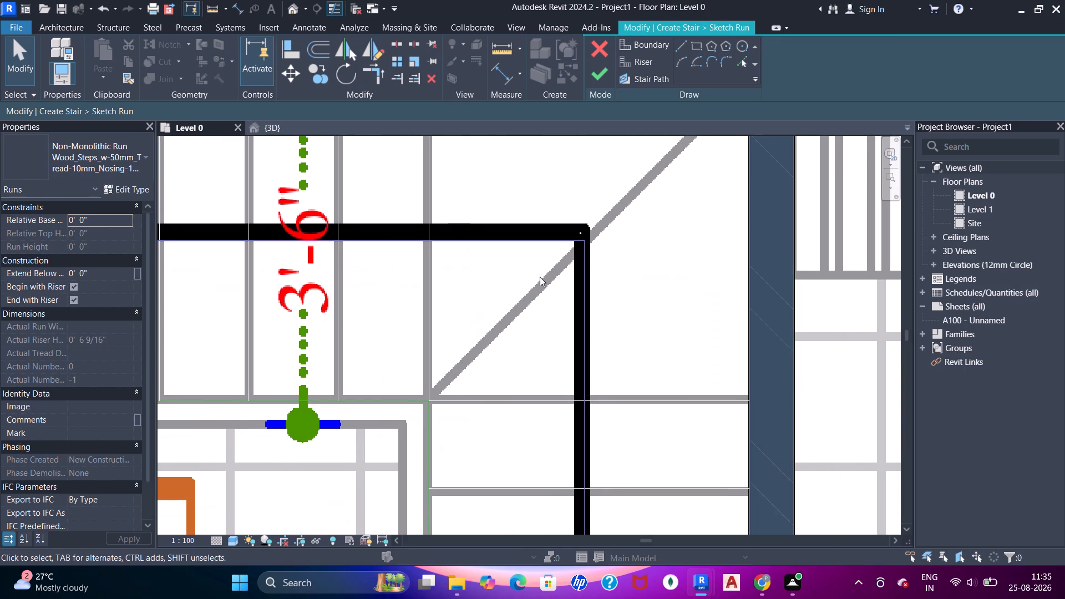
pyautogui.scroll(6, 470, 419)
pyautogui.click(387, 326)
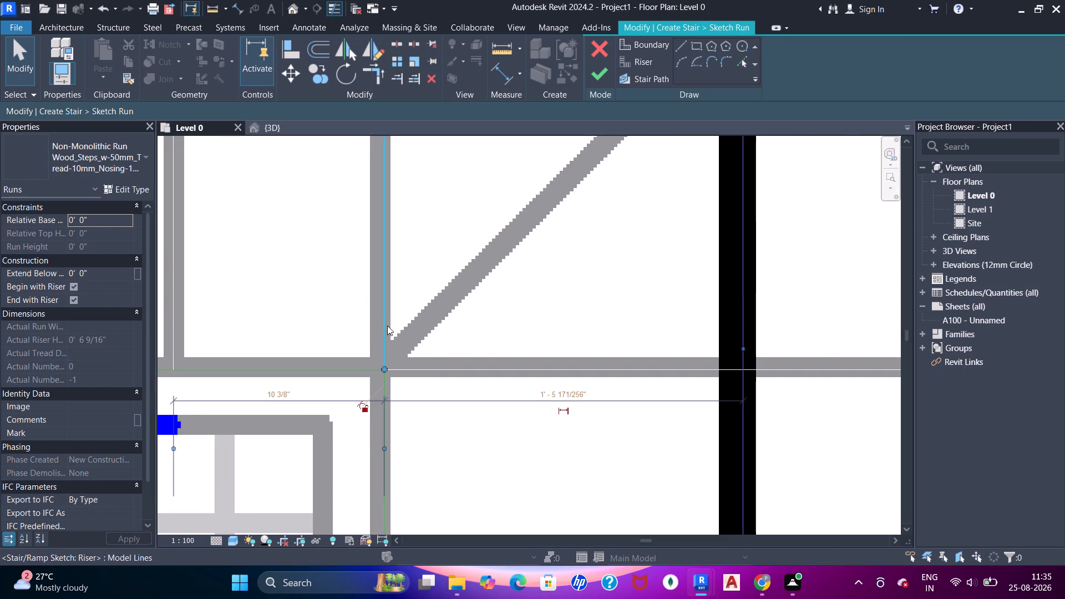
# Examine the outer corner and the flight along the bedroom wall, checking its boundary, risers and stair path down to the Up label.
pyautogui.scroll(-4, 387, 327)
pyautogui.scroll(-6, 469, 316)
pyautogui.moveTo(534, 250); pyautogui.dragTo(496, 319, button='middle')
pyautogui.scroll(6, 541, 217)
pyautogui.scroll(11, 627, 218)
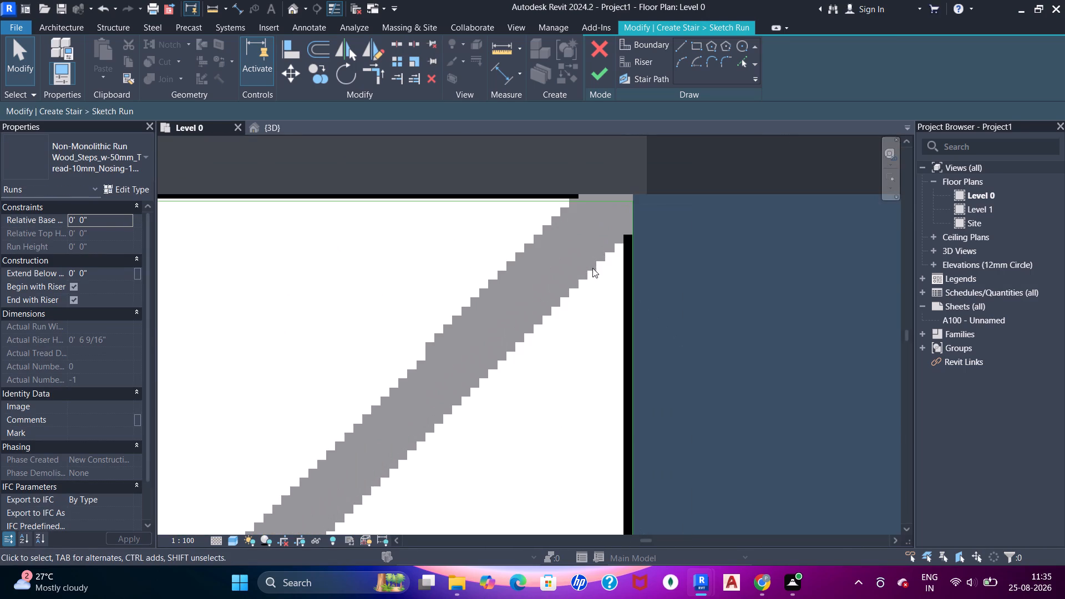
pyautogui.scroll(-16, 516, 283)
pyautogui.moveTo(523, 359); pyautogui.dragTo(570, 191, button='middle')
pyautogui.scroll(6, 570, 273)
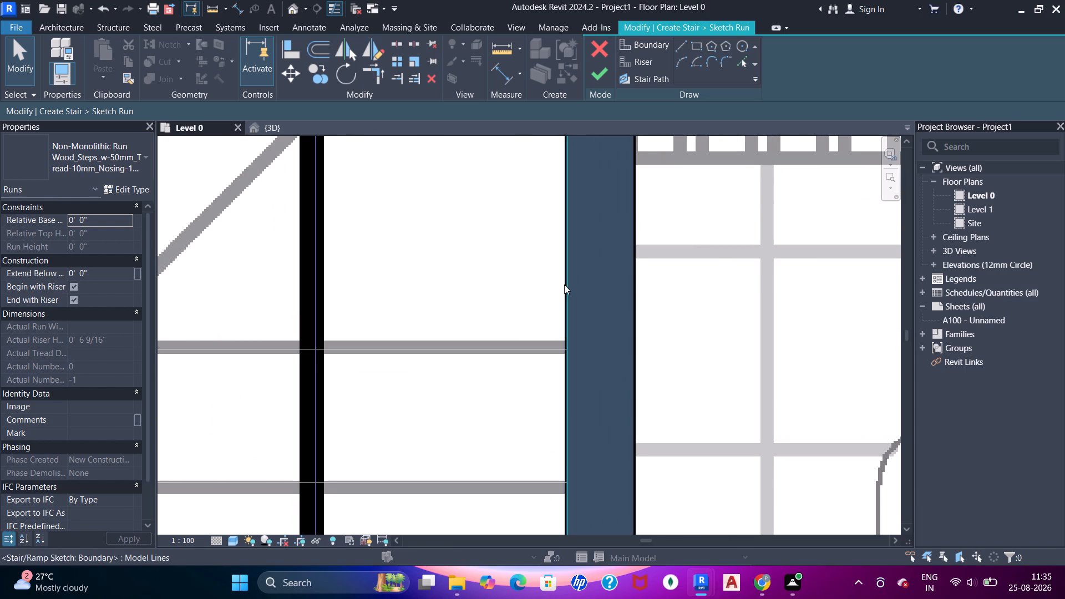
pyautogui.moveTo(561, 375); pyautogui.dragTo(595, 205, button='middle')
pyautogui.scroll(5, 595, 205)
pyautogui.click(610, 198)
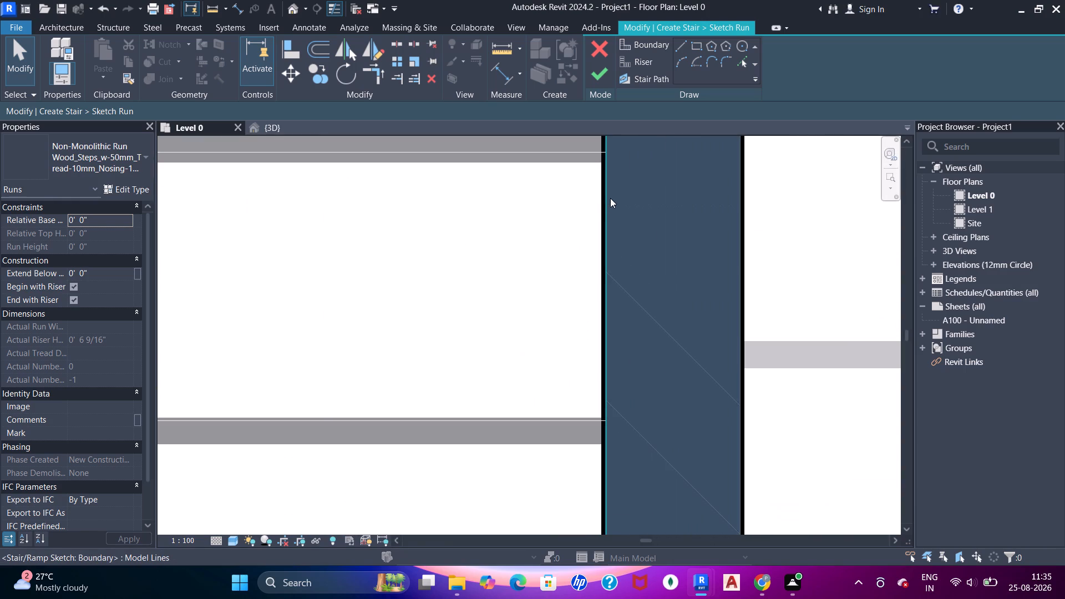
pyautogui.scroll(6, 608, 200)
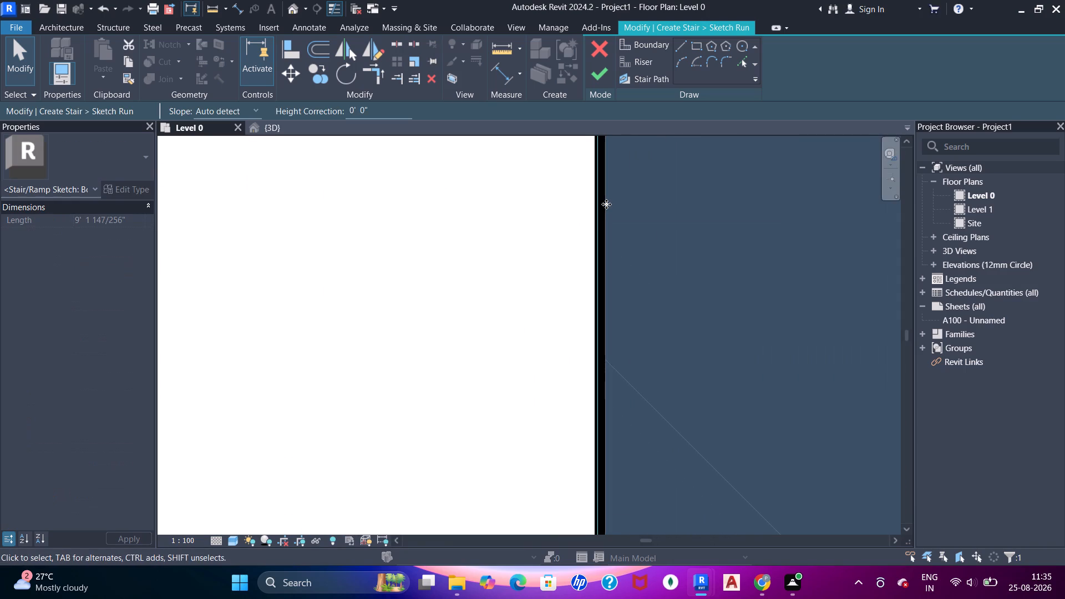
pyautogui.scroll(-12, 599, 221)
pyautogui.moveTo(582, 272); pyautogui.dragTo(571, 163, button='middle')
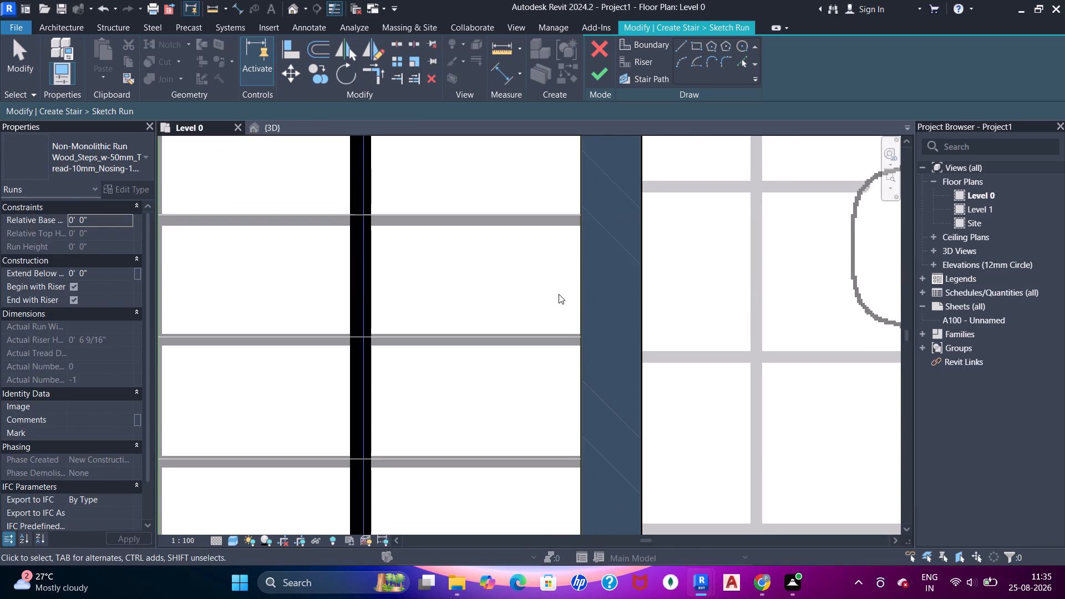
pyautogui.moveTo(552, 301); pyautogui.dragTo(562, 161, button='middle')
pyautogui.moveTo(367, 303); pyautogui.dragTo(489, 155, button='middle')
pyautogui.moveTo(513, 298); pyautogui.dragTo(513, 290, button='middle')
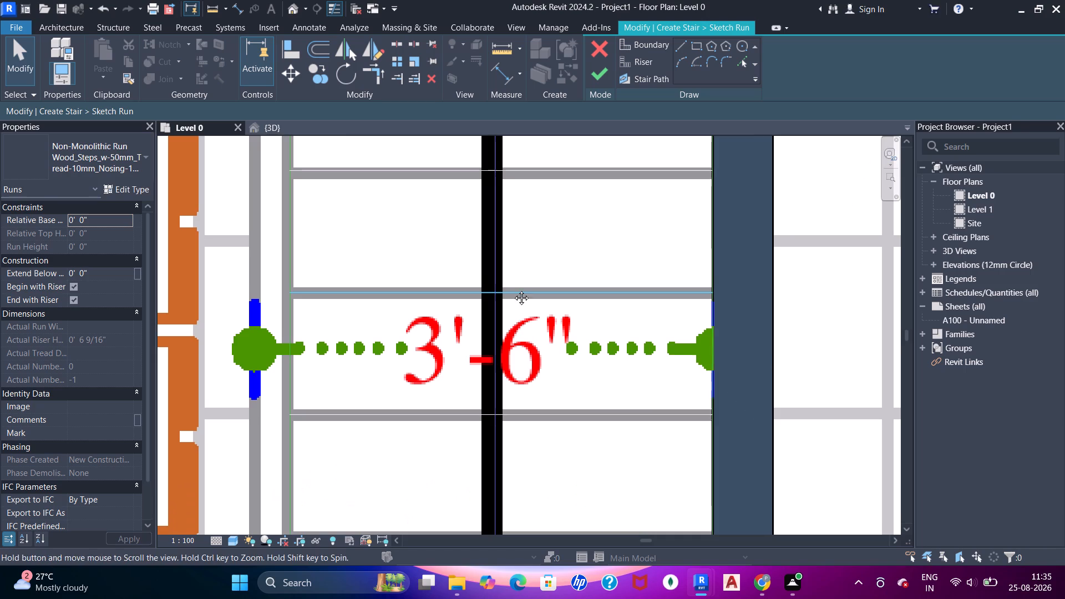
pyautogui.moveTo(513, 290); pyautogui.dragTo(523, 160, button='middle')
pyautogui.moveTo(528, 282); pyautogui.dragTo(526, 201, button='middle')
pyautogui.moveTo(571, 301); pyautogui.dragTo(559, 247, button='middle')
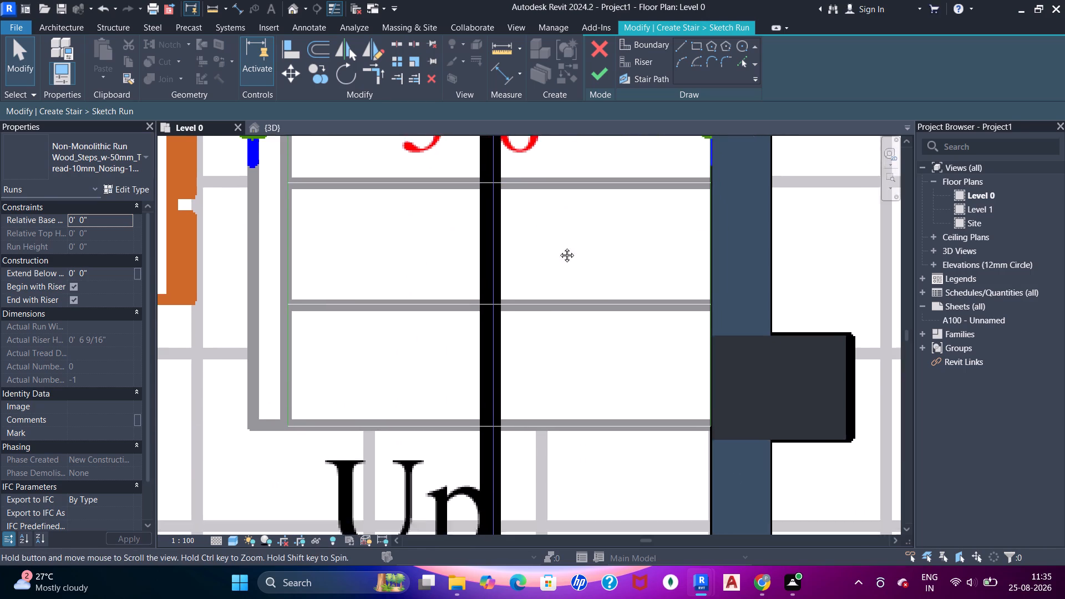
pyautogui.moveTo(559, 247); pyautogui.dragTo(557, 175, button='middle')
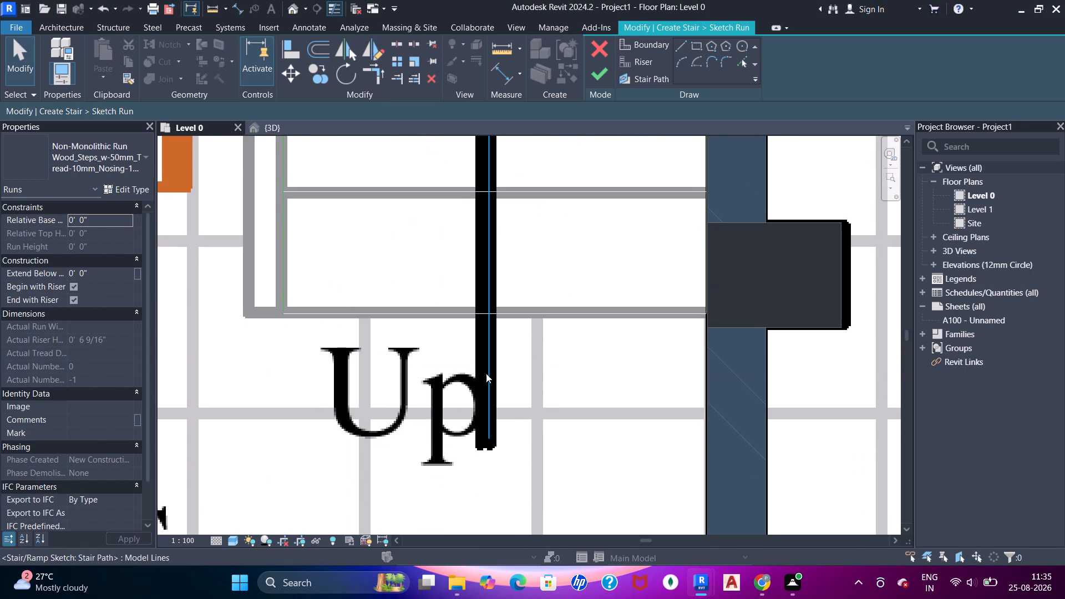
# Shorten the stair path's end near the Up label to the flight's last riser line and finish the run sketch.
pyautogui.click(487, 373)
pyautogui.moveTo(488, 434); pyautogui.dragTo(493, 420)
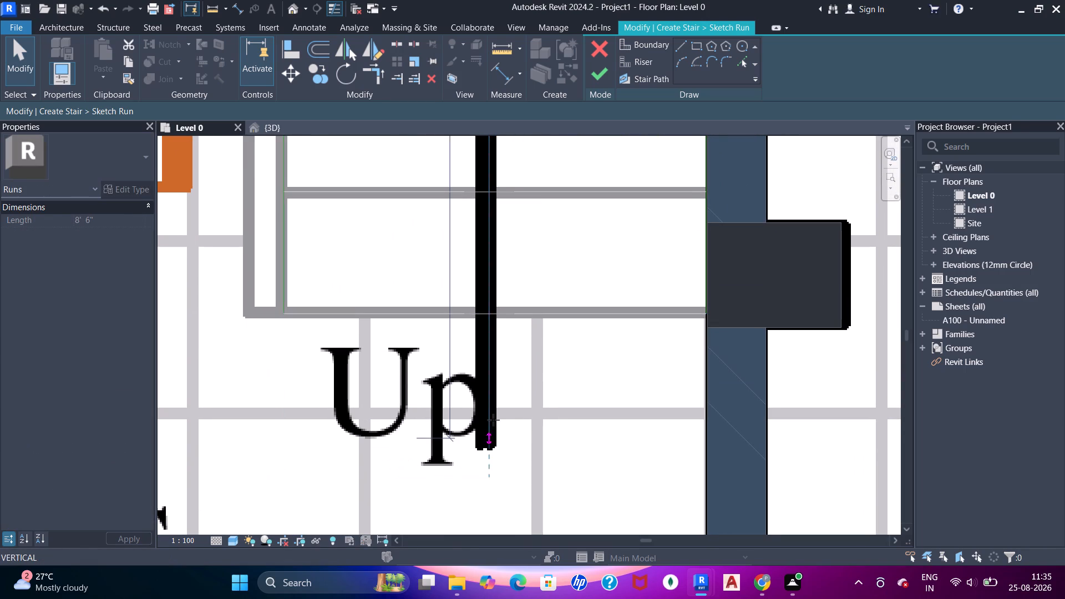
pyautogui.moveTo(493, 420); pyautogui.dragTo(487, 314)
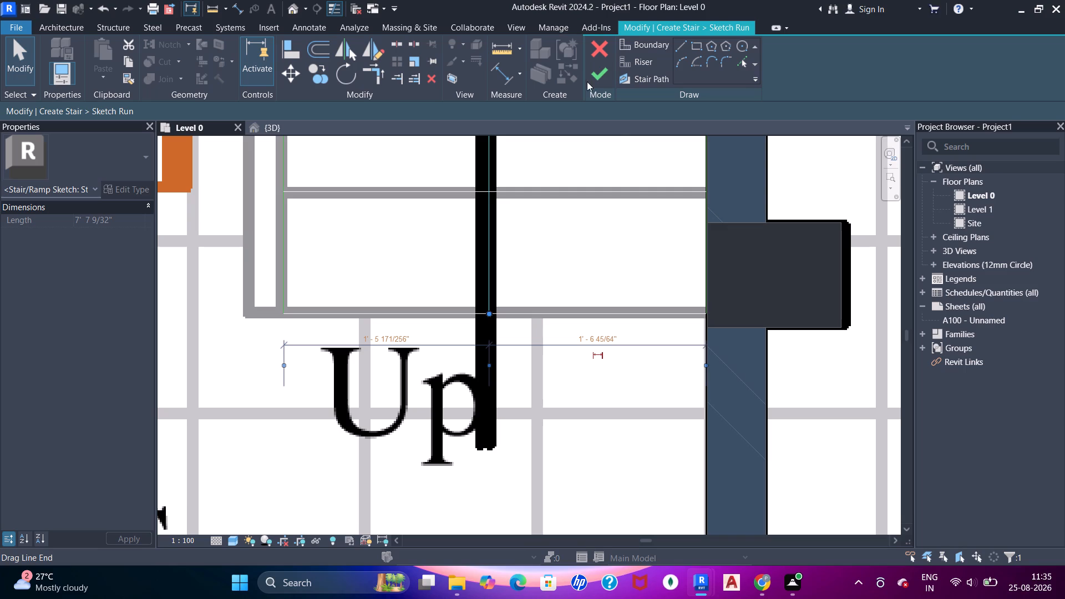
pyautogui.click(592, 73)
# Check the sketched three-flight run against the plan around the dining area and finish the stair.
pyautogui.scroll(-10, 457, 314)
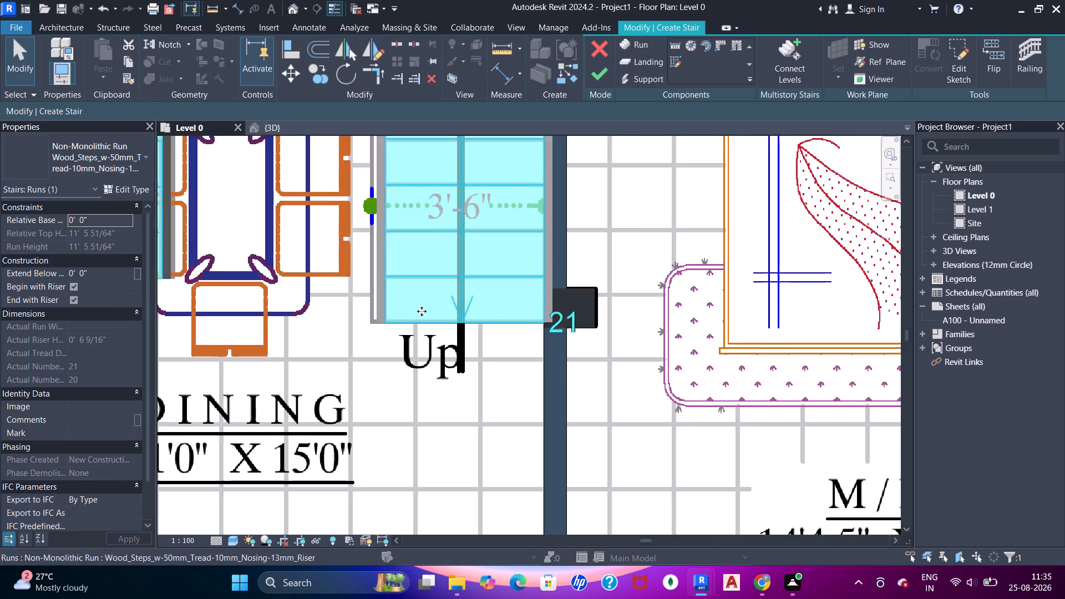
pyautogui.scroll(-2, 422, 311)
pyautogui.scroll(-4, 370, 248)
pyautogui.moveTo(361, 248); pyautogui.dragTo(391, 277, button='middle')
pyautogui.middleClick(395, 273)
pyautogui.scroll(2, 357, 248)
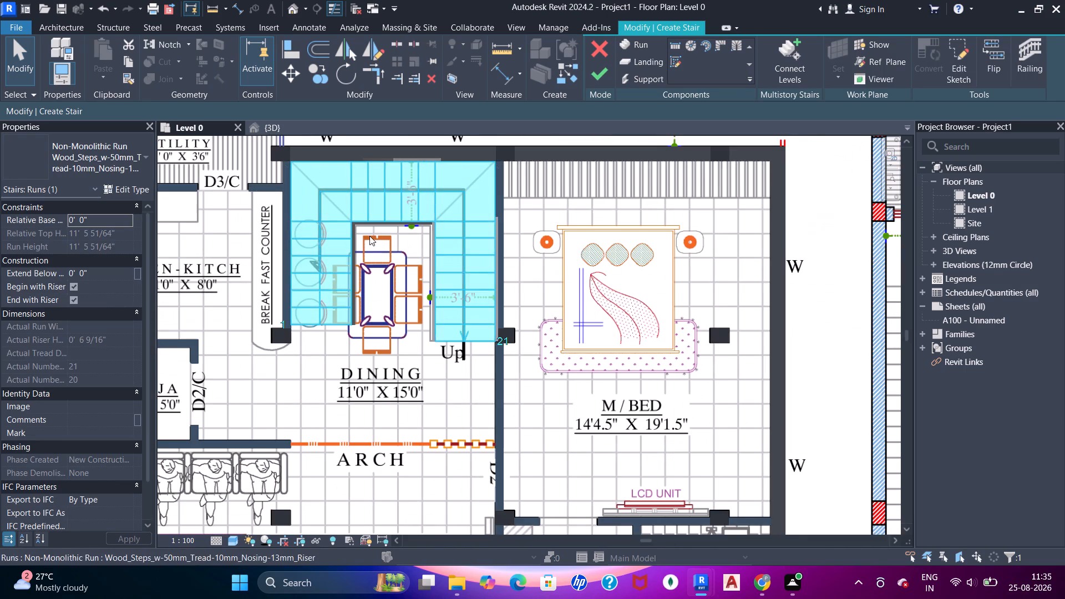
pyautogui.moveTo(371, 236); pyautogui.dragTo(382, 240, button='middle')
pyautogui.click(604, 69)
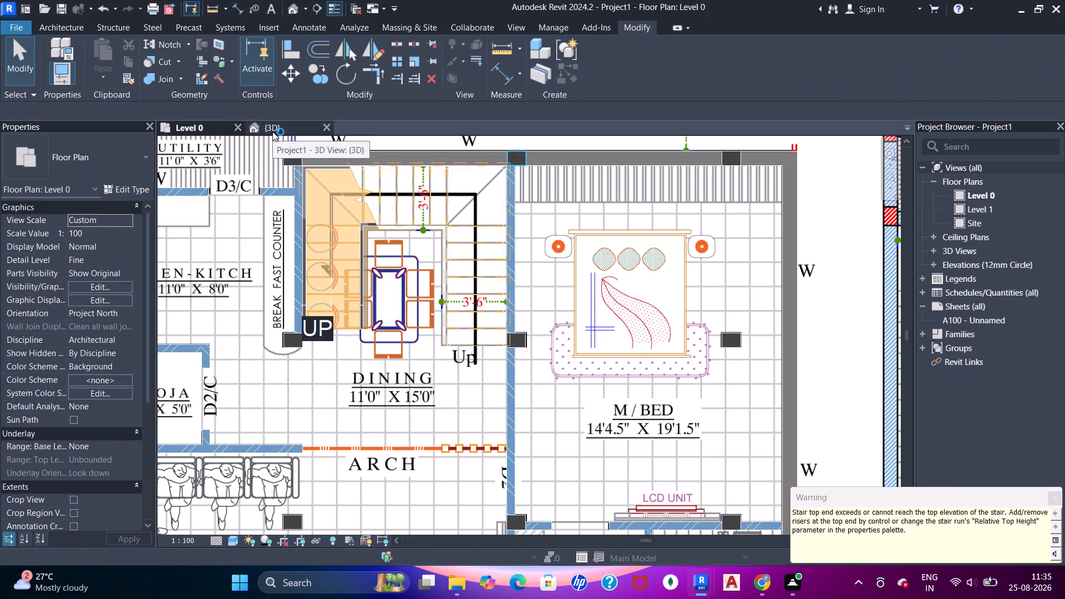
# In the 3D view, set the top constraint of the tall unconnected walls to Up to level: Level 1.
pyautogui.click(272, 131)
pyautogui.scroll(-6, 471, 266)
pyautogui.moveTo(510, 302); pyautogui.dragTo(508, 303, button='middle')
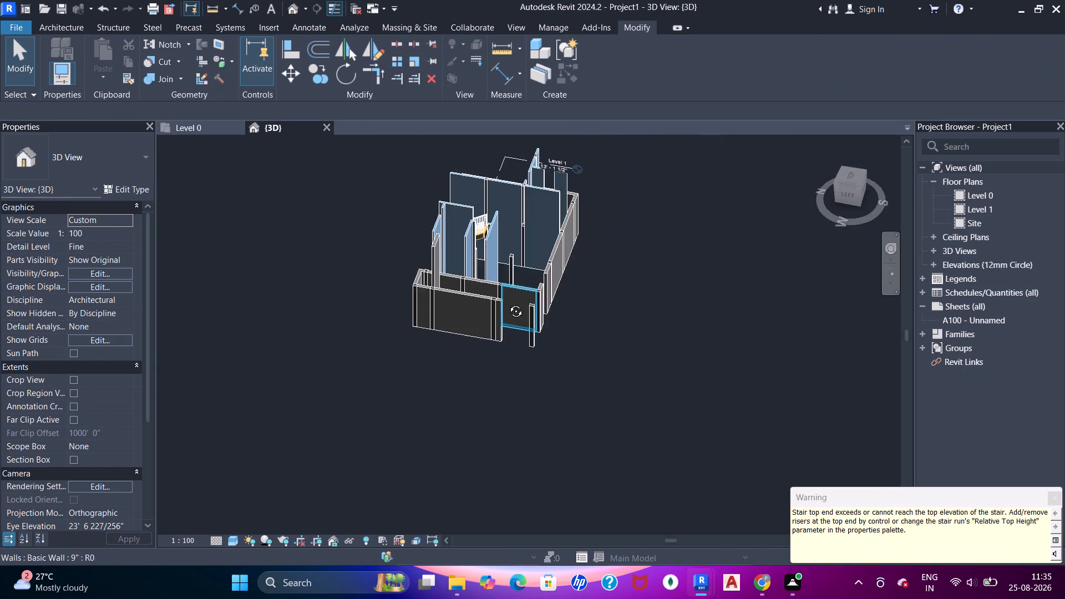
pyautogui.moveTo(508, 303); pyautogui.dragTo(332, 233, button='middle')
pyautogui.moveTo(344, 220); pyautogui.dragTo(463, 174, button='middle')
pyautogui.moveTo(467, 184); pyautogui.dragTo(440, 172, button='middle')
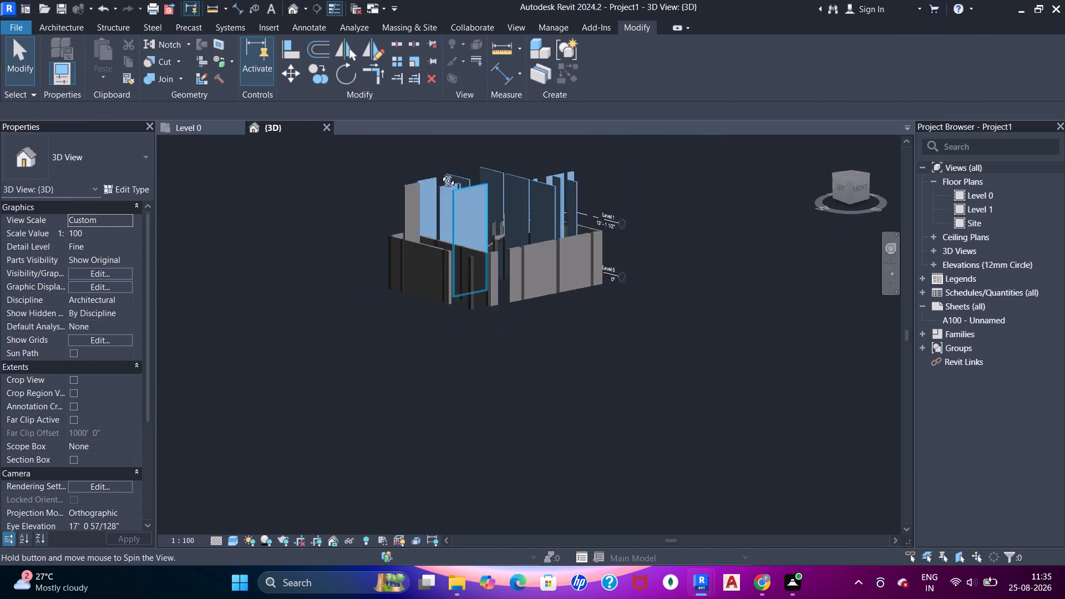
pyautogui.moveTo(440, 172); pyautogui.dragTo(360, 149, button='middle')
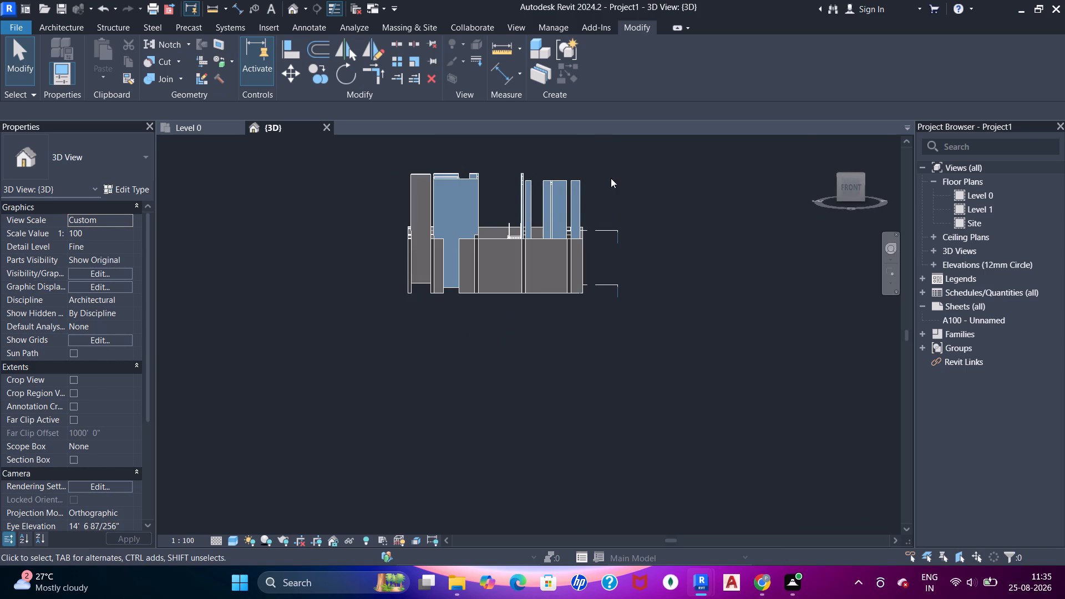
pyautogui.moveTo(611, 164); pyautogui.dragTo(374, 198)
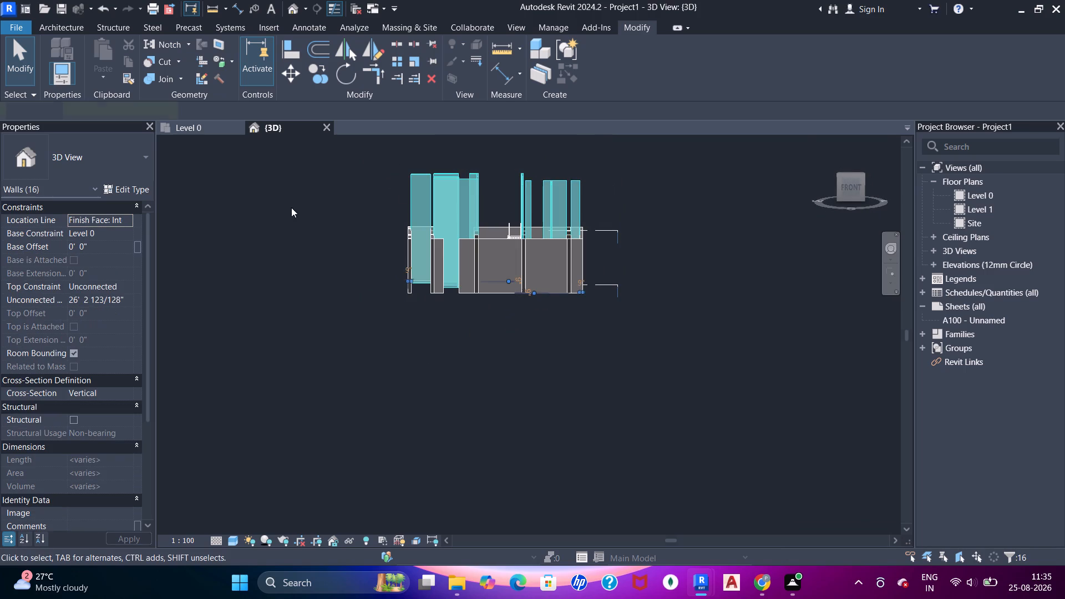
pyautogui.click(126, 284)
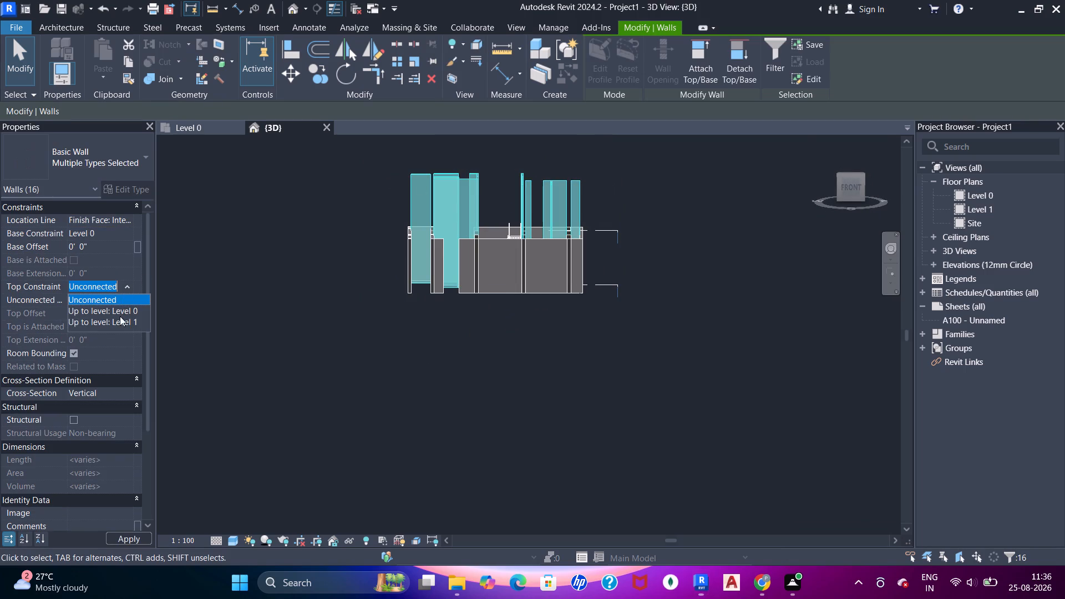
pyautogui.click(118, 325)
# Delete both 1100mm railings from the new stair in the 3D view.
pyautogui.scroll(-4, 393, 273)
pyautogui.moveTo(392, 279); pyautogui.dragTo(478, 378, button='middle')
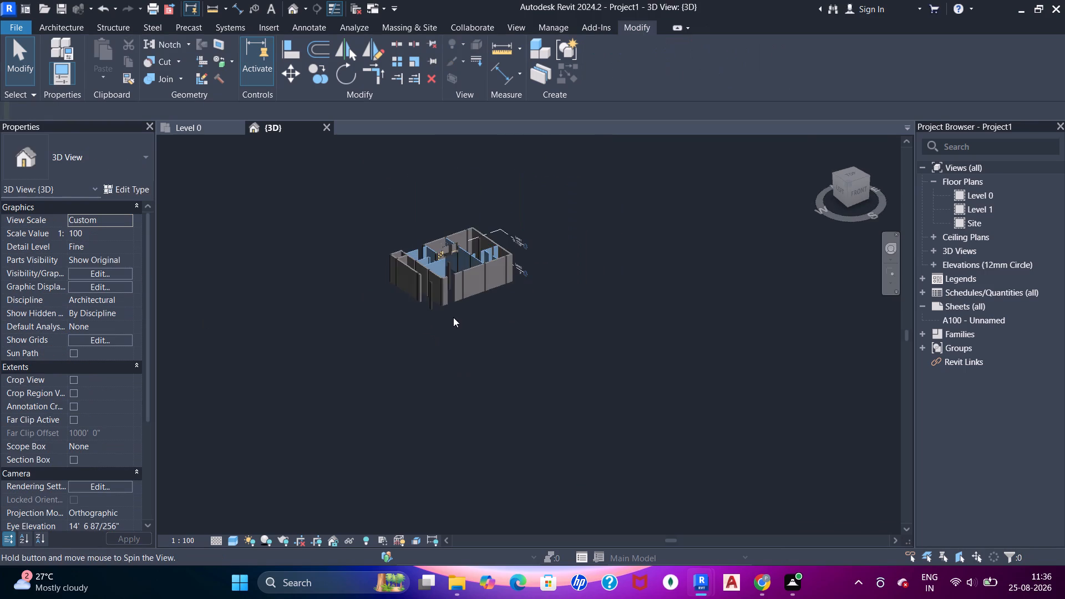
pyautogui.scroll(6, 438, 271)
pyautogui.moveTo(514, 258); pyautogui.dragTo(513, 282, button='middle')
pyautogui.scroll(5, 478, 217)
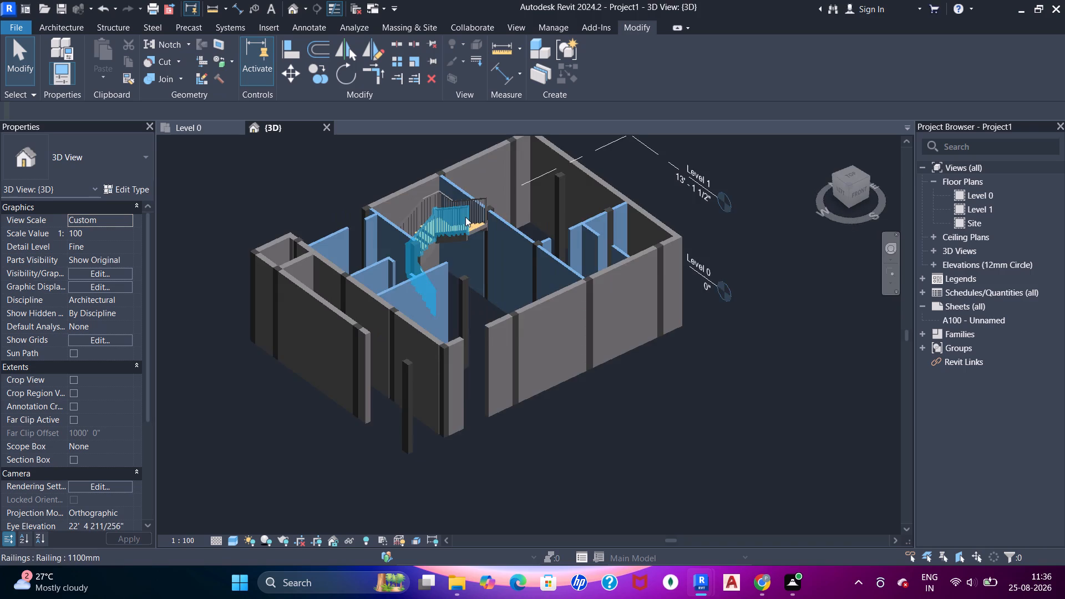
pyautogui.click(464, 217)
pyautogui.click(469, 213)
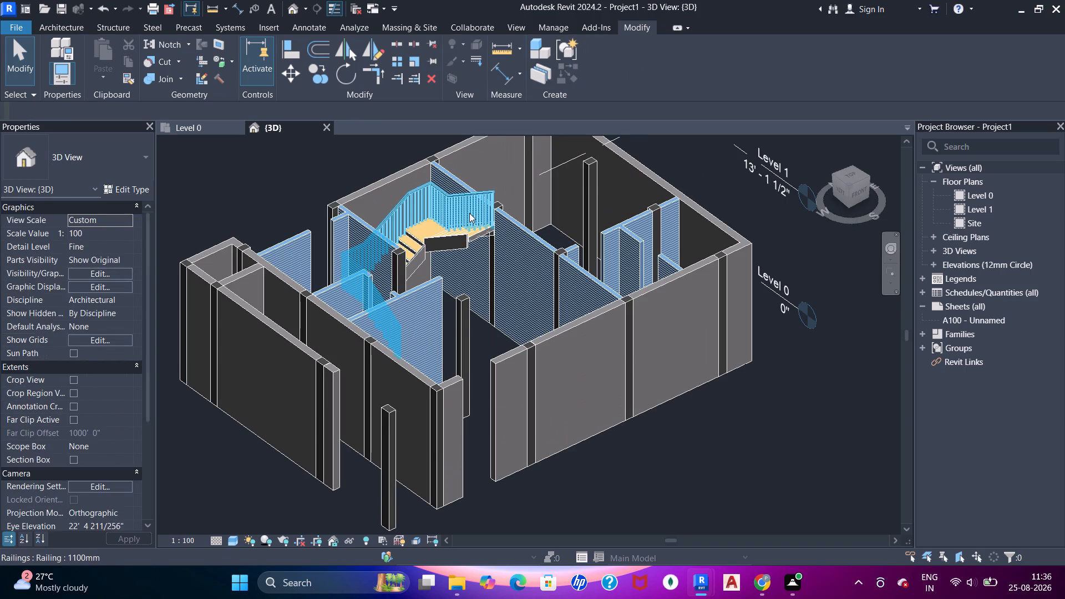
# Inspect the stair in 3D and set its desired number of risers to 21.
pyautogui.moveTo(487, 269); pyautogui.dragTo(400, 318, button='middle')
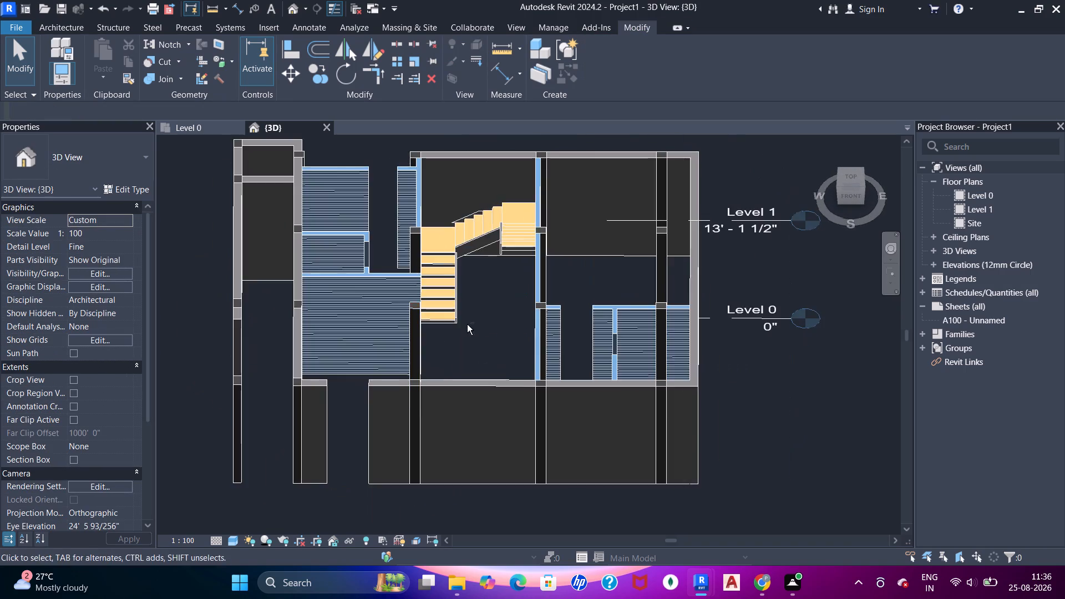
pyautogui.moveTo(458, 324); pyautogui.dragTo(427, 209, button='middle')
pyautogui.scroll(-5, 419, 216)
pyautogui.moveTo(363, 235); pyautogui.dragTo(596, 302, button='middle')
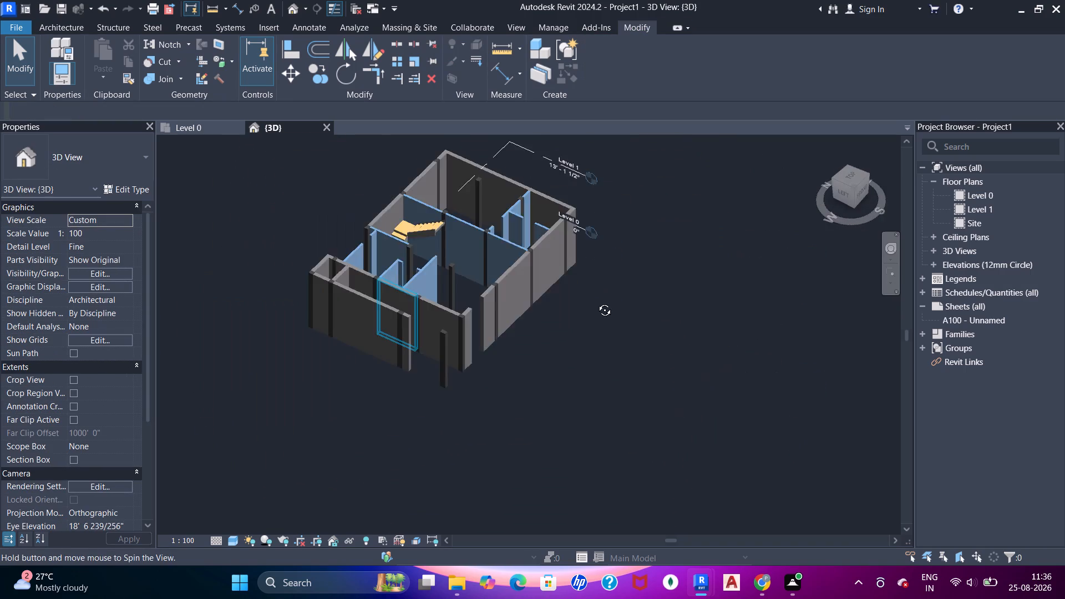
pyautogui.moveTo(596, 302); pyautogui.dragTo(618, 291, button='middle')
pyautogui.moveTo(492, 277); pyautogui.dragTo(365, 290, button='middle')
pyautogui.scroll(4, 398, 239)
pyautogui.click(446, 221)
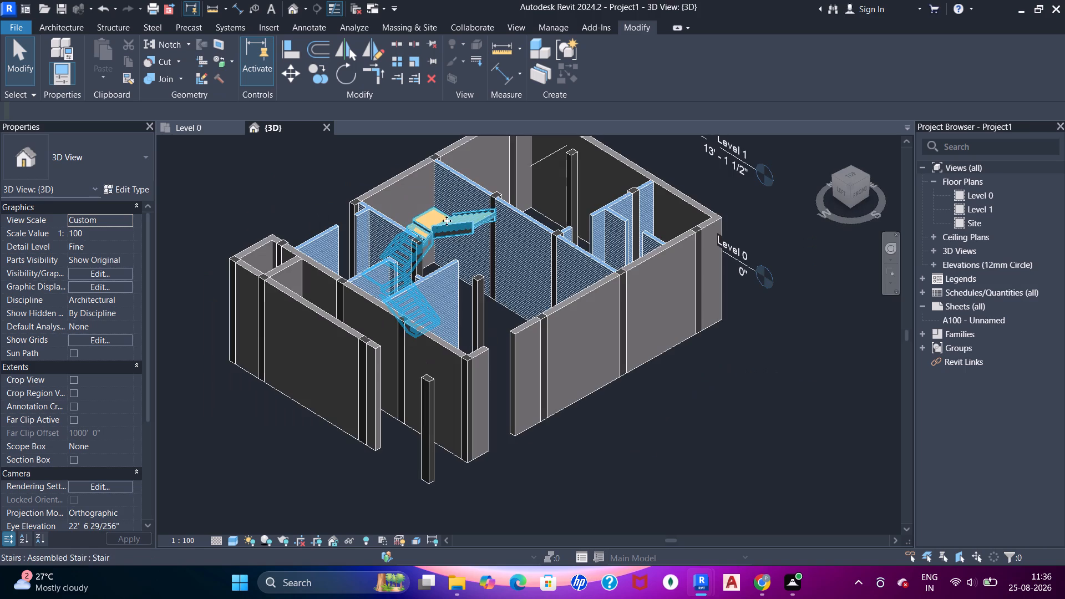
pyautogui.click(92, 300)
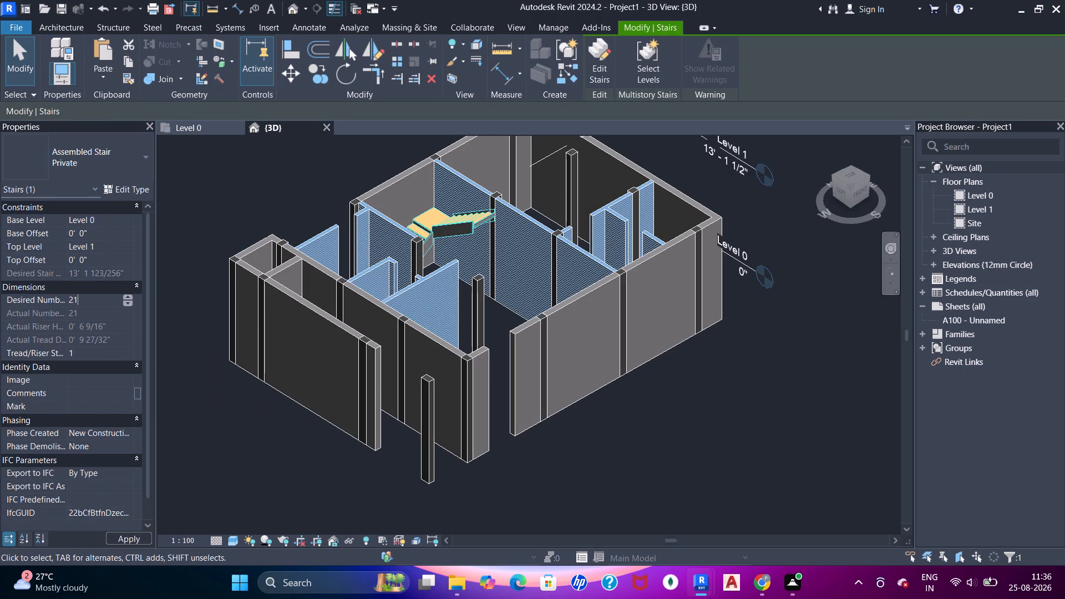
pyautogui.moveTo(490, 361); pyautogui.dragTo(498, 353, button='middle')
pyautogui.click(561, 329)
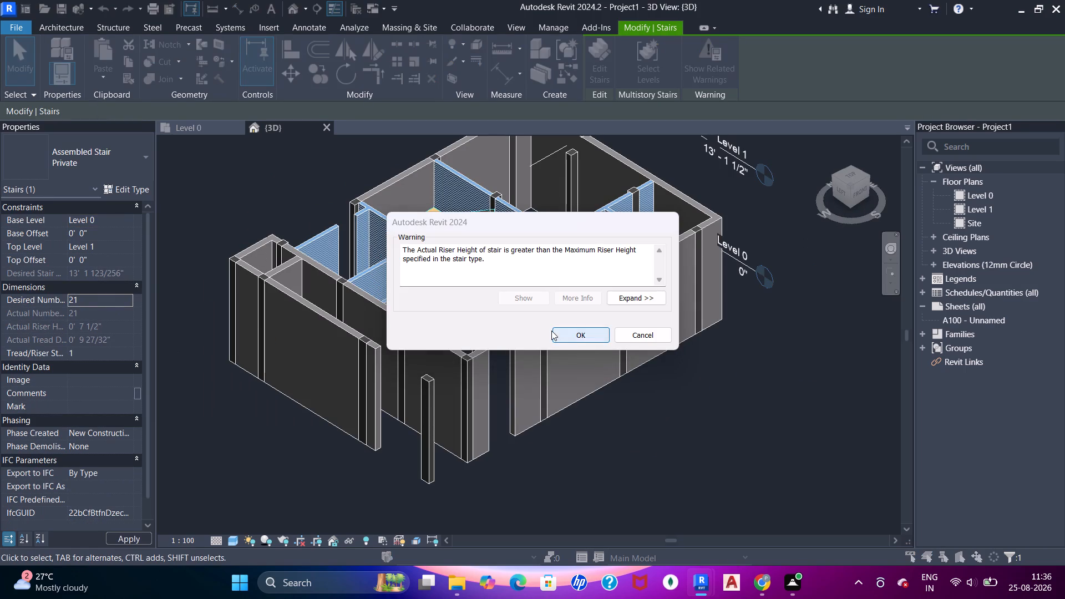
# Open the three-flight stair for editing in 3D and delete the upper flight's stringers and the middle flight's inner stringer.
pyautogui.moveTo(482, 342); pyautogui.dragTo(373, 280, button='middle')
pyautogui.scroll(6, 462, 224)
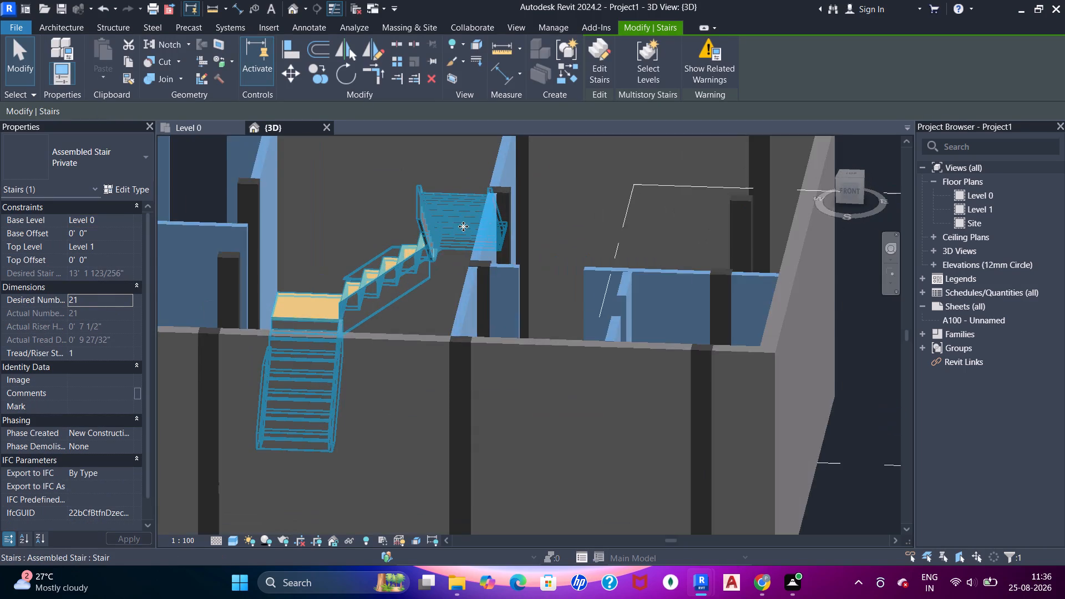
pyautogui.moveTo(468, 232); pyautogui.dragTo(508, 299, button='middle')
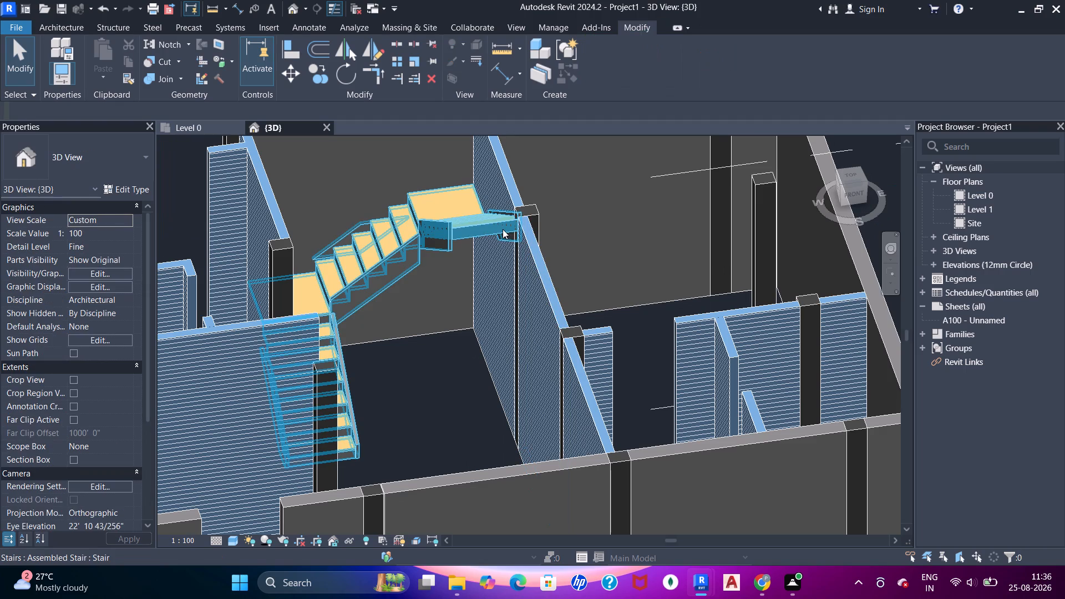
pyautogui.click(503, 229)
pyautogui.doubleClick(503, 227)
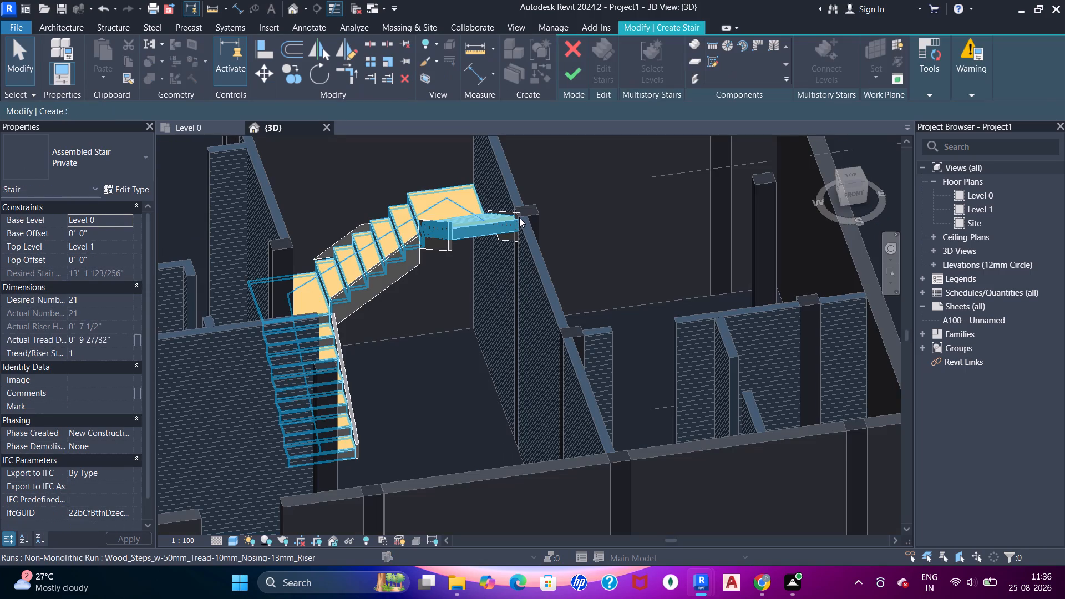
pyautogui.click(519, 217)
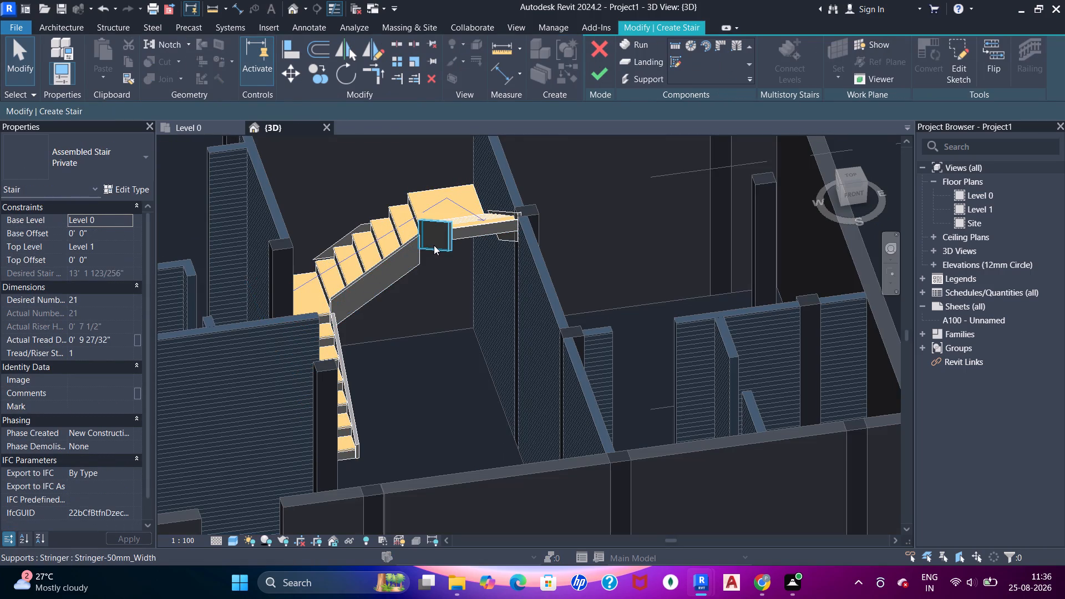
pyautogui.click(434, 245)
pyautogui.click(420, 257)
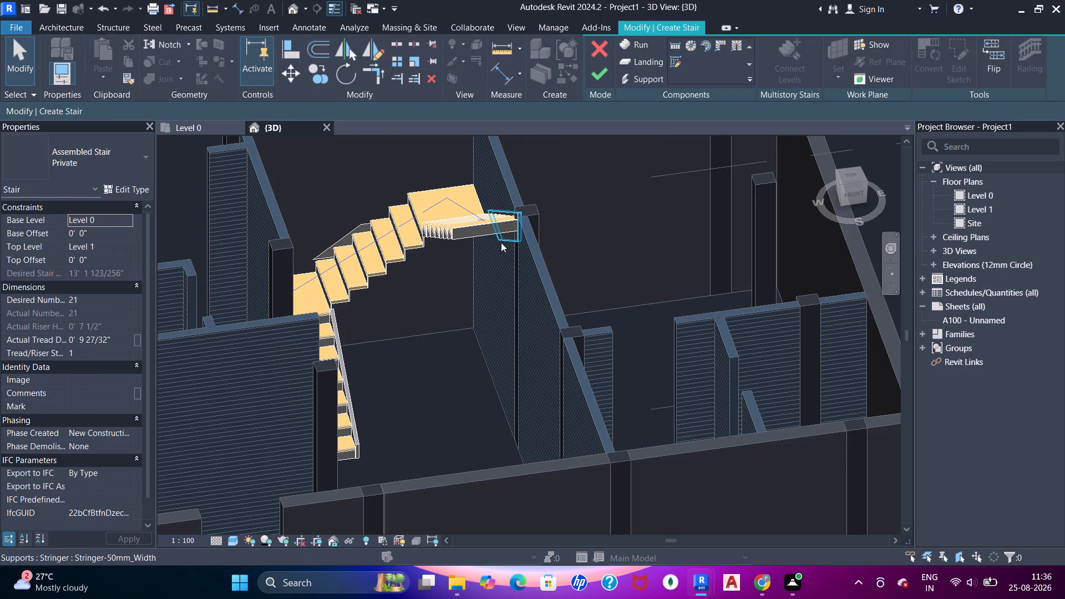
pyautogui.click(501, 241)
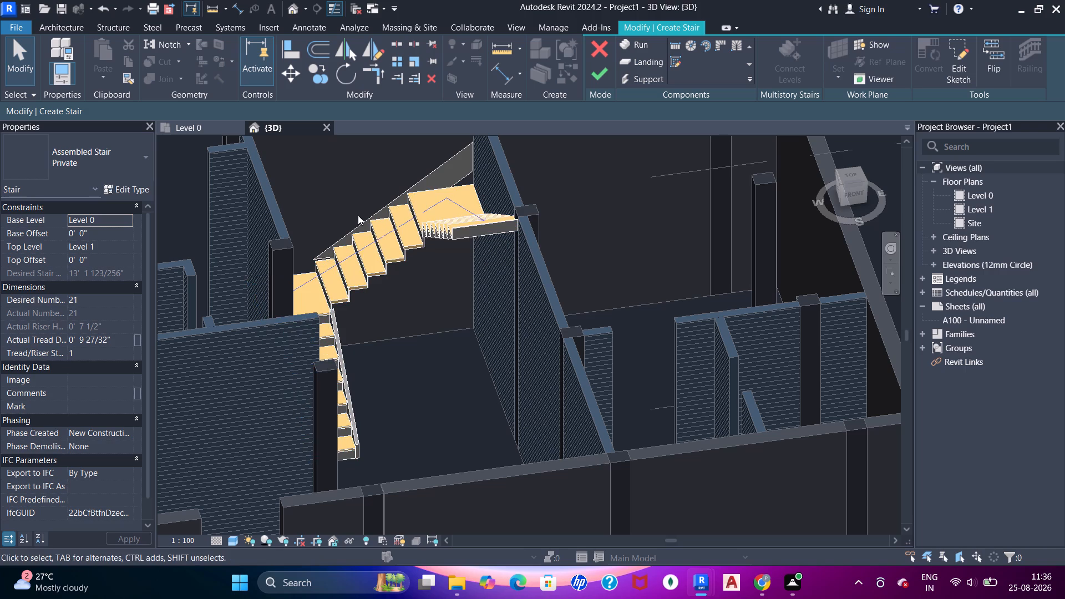
# Delete the remaining stringers along the lower and middle flights, and finish the stair edit.
pyautogui.click(451, 164)
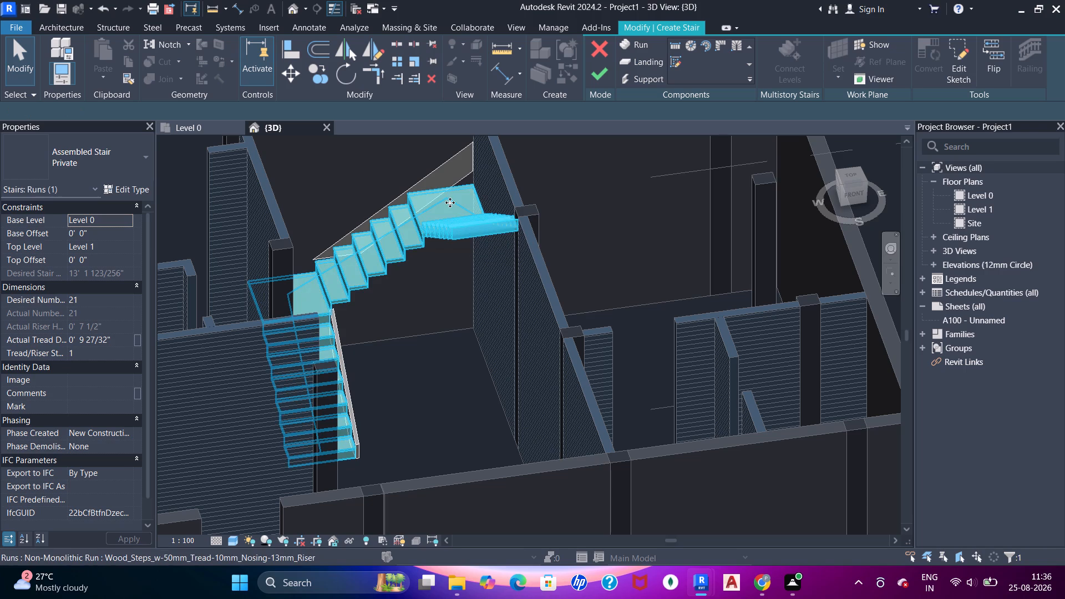
pyautogui.moveTo(467, 275); pyautogui.dragTo(410, 296, button='middle')
pyautogui.click(351, 329)
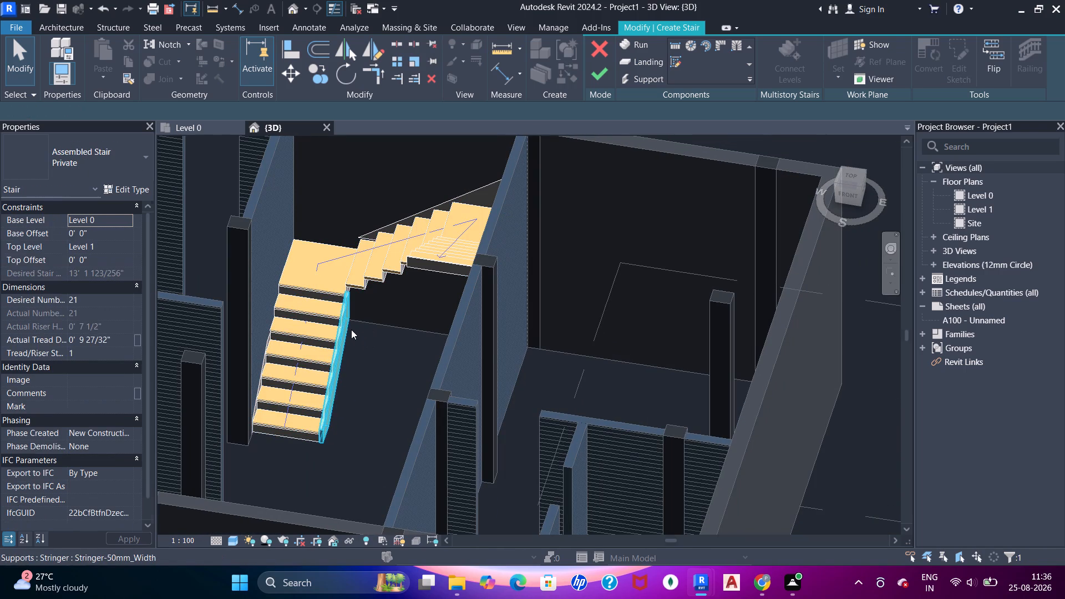
pyautogui.click(483, 181)
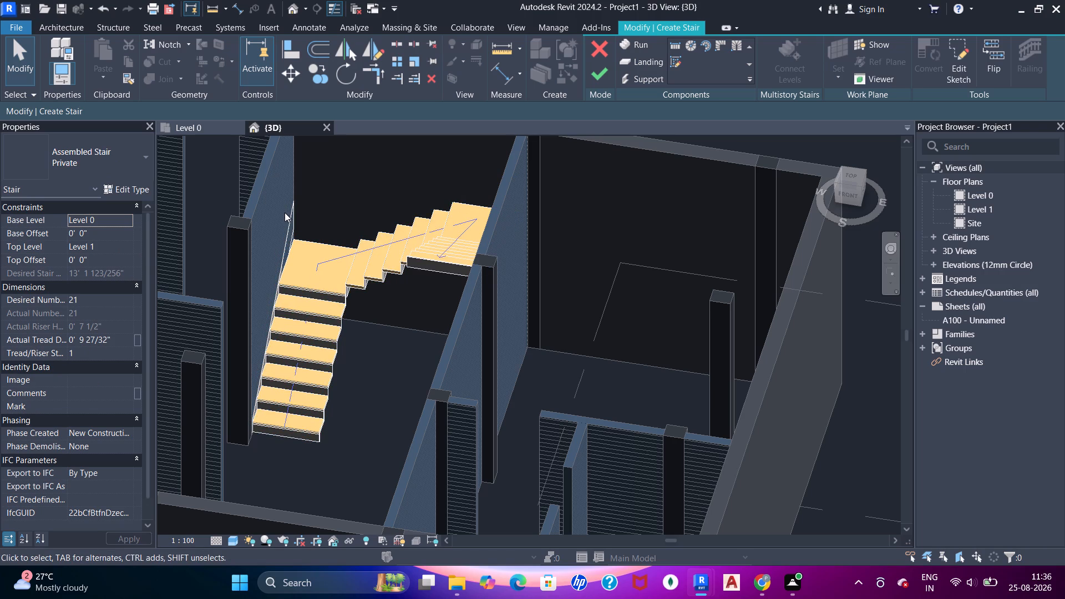
pyautogui.scroll(13, 287, 217)
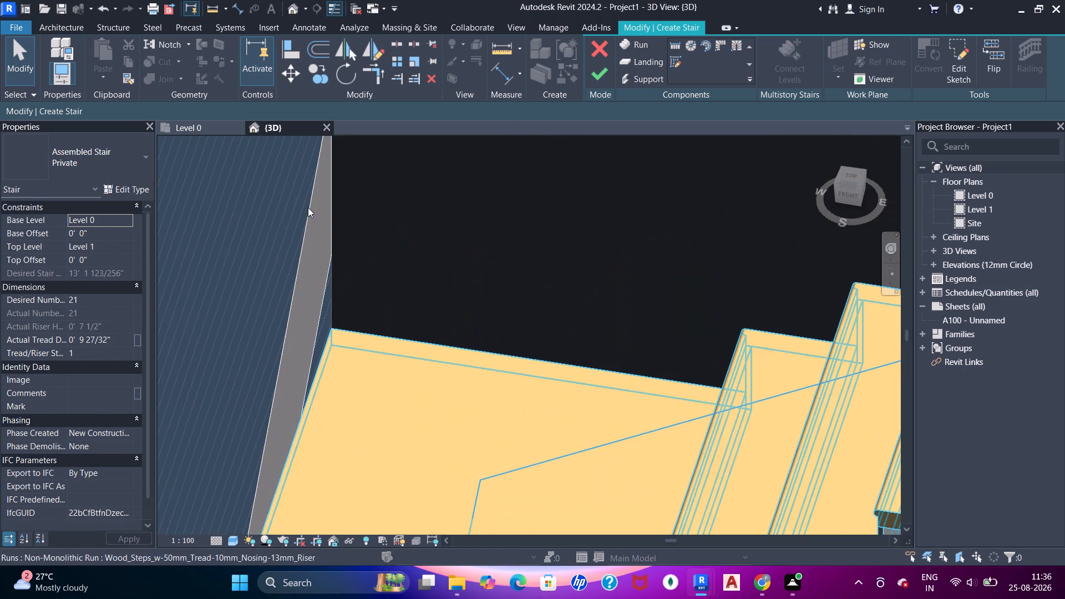
pyautogui.click(303, 205)
pyautogui.scroll(-13, 311, 217)
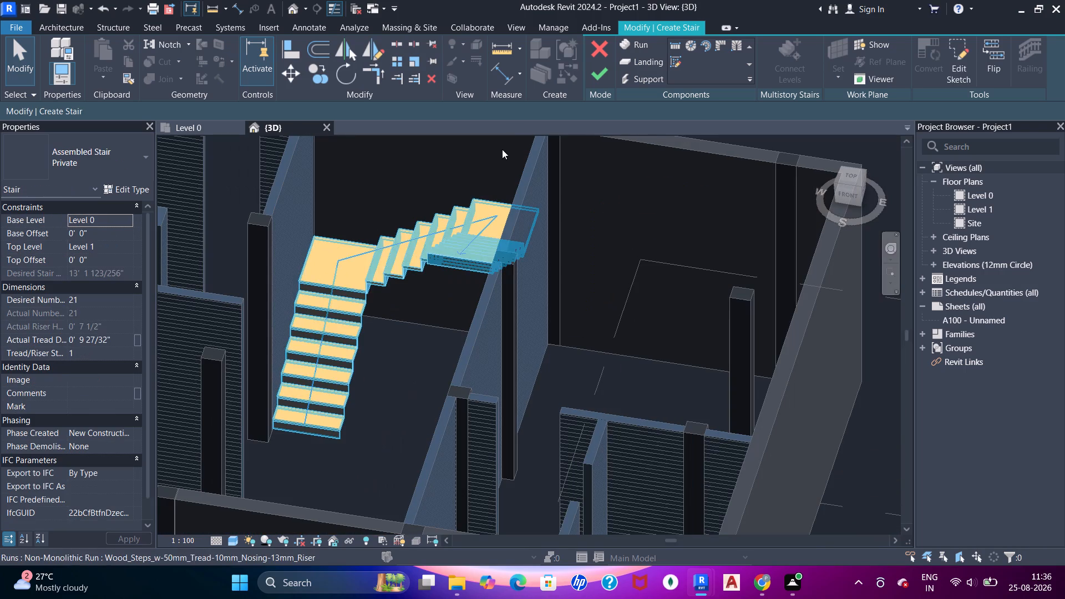
pyautogui.click(595, 75)
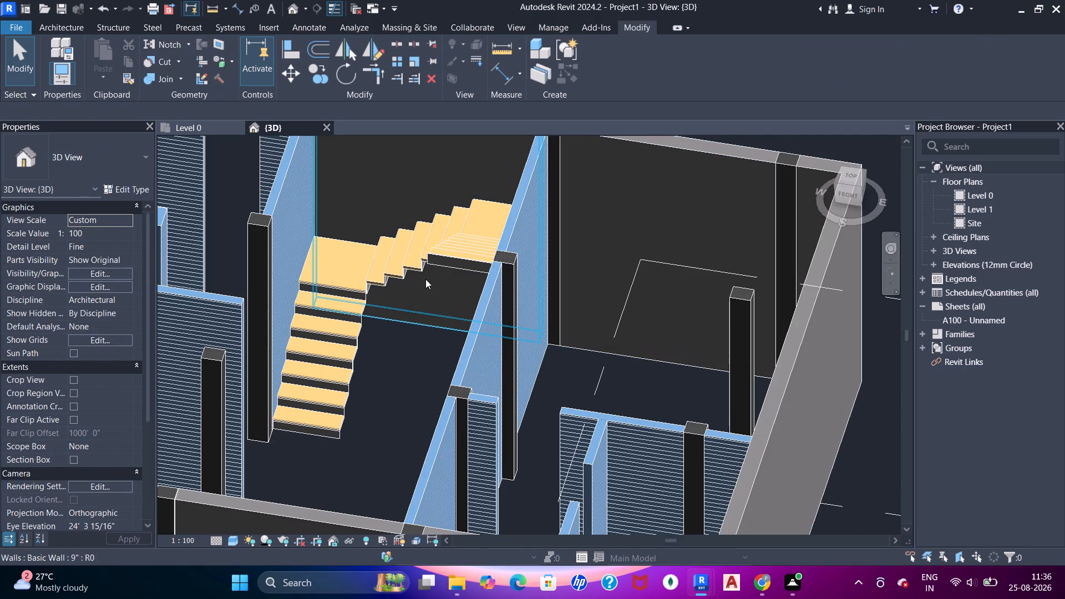
# Inspect the edited stair from several angles in 3D against the surrounding walls and columns.
pyautogui.moveTo(457, 312); pyautogui.dragTo(516, 246, button='middle')
pyautogui.moveTo(520, 240); pyautogui.dragTo(524, 227, button='middle')
pyautogui.moveTo(546, 203); pyautogui.dragTo(518, 227, button='middle')
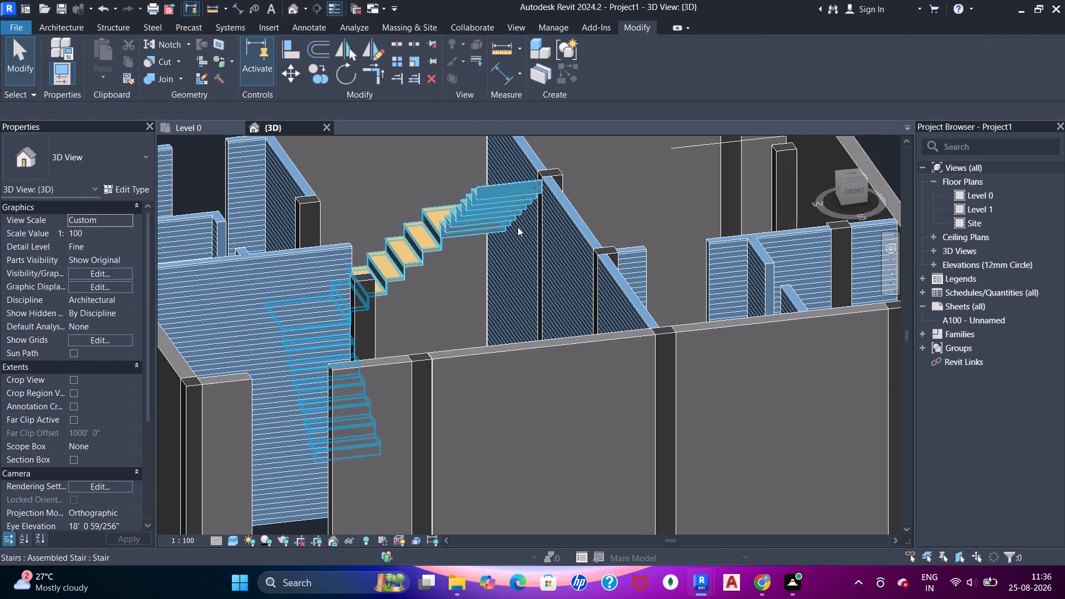
pyautogui.moveTo(518, 227); pyautogui.dragTo(440, 235, button='middle')
pyautogui.scroll(1, 394, 323)
pyautogui.moveTo(394, 323); pyautogui.dragTo(509, 329, button='middle')
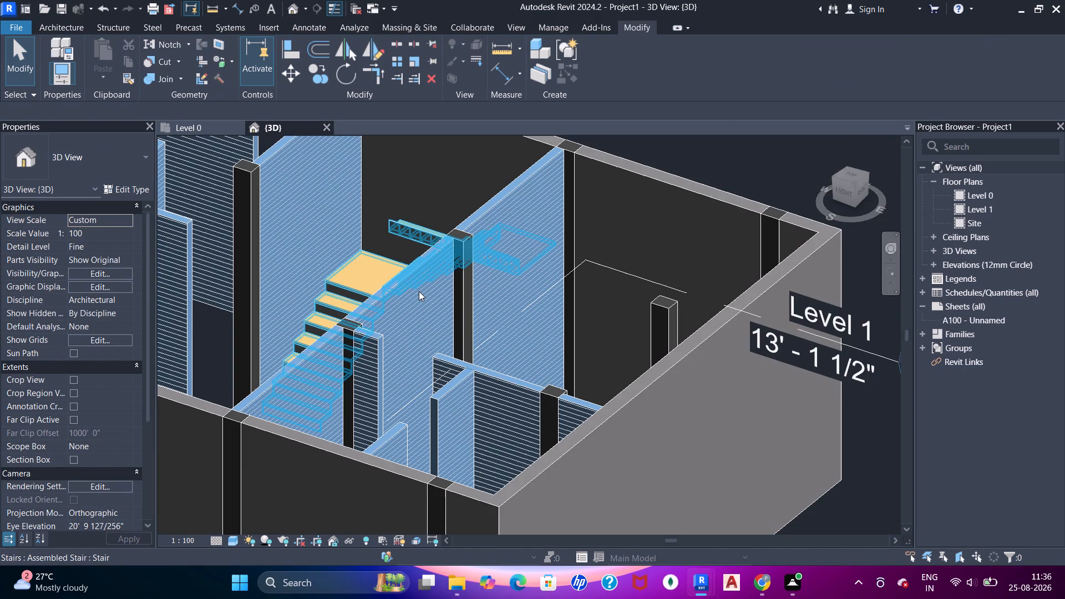
pyautogui.scroll(-6, 388, 263)
pyautogui.moveTo(370, 286); pyautogui.dragTo(411, 323, button='middle')
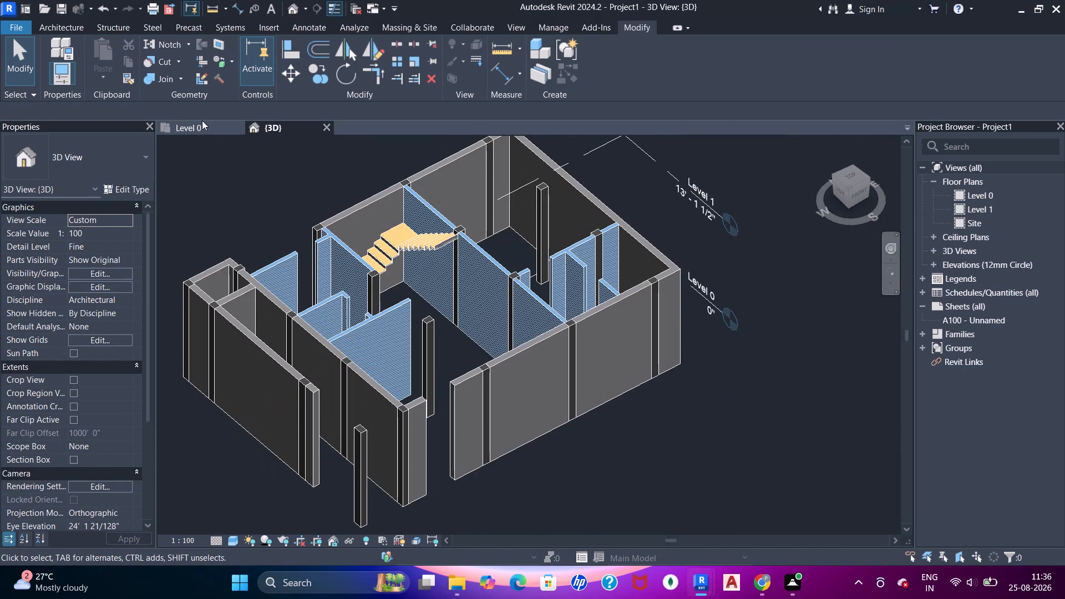
# Review the Level 0 plan from the dining-area stair to the D1/C door opening in the hall's outer wall.
pyautogui.click(197, 126)
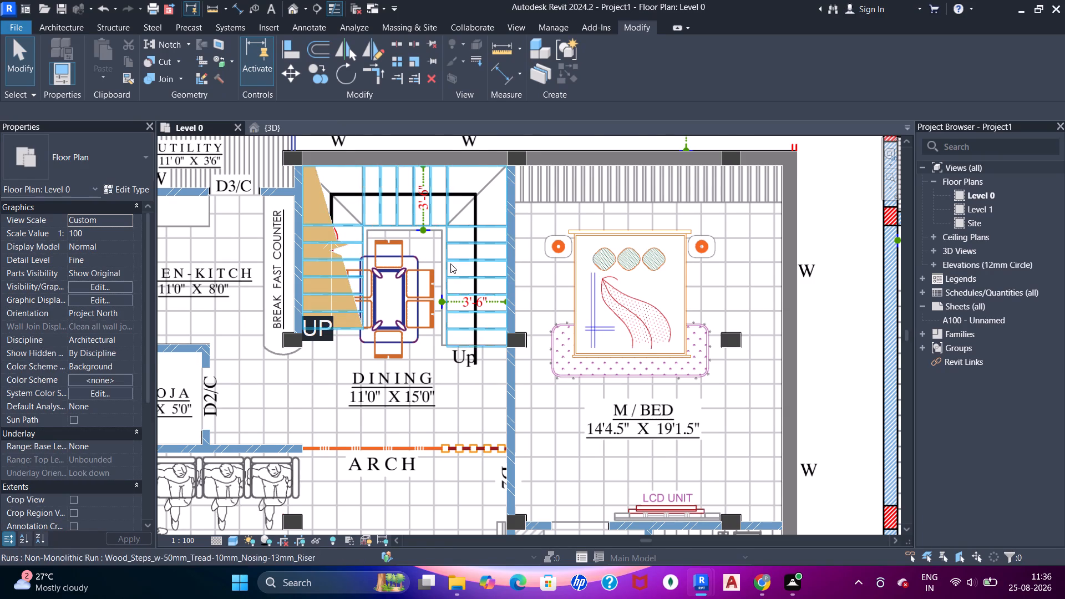
pyautogui.scroll(-6, 452, 262)
pyautogui.moveTo(466, 303); pyautogui.dragTo(466, 297, button='middle')
pyautogui.scroll(5, 457, 316)
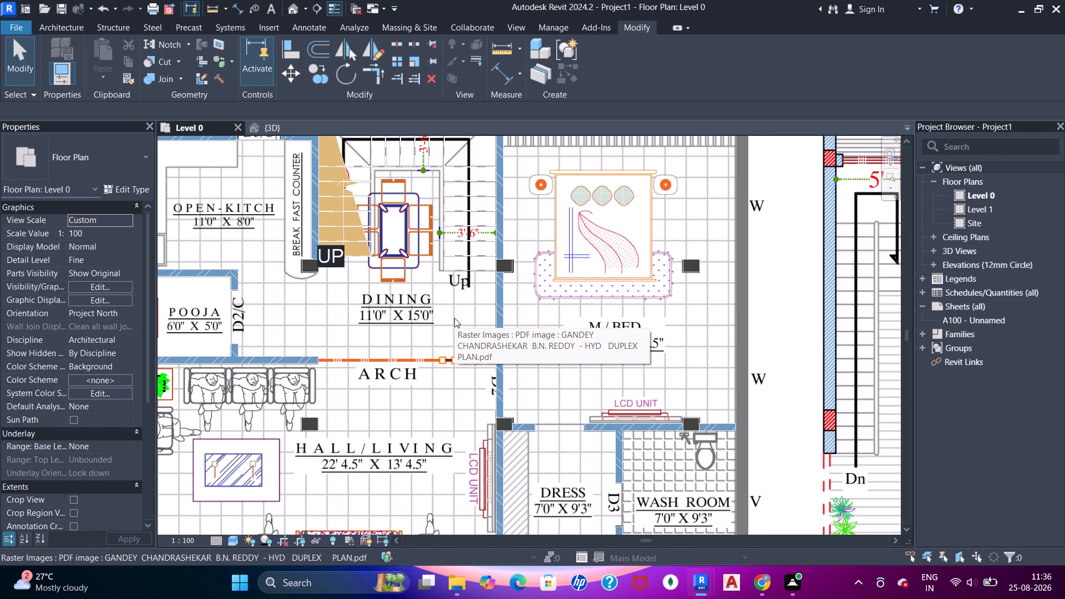
pyautogui.moveTo(536, 363); pyautogui.dragTo(614, 198, button='middle')
pyautogui.scroll(-4, 594, 246)
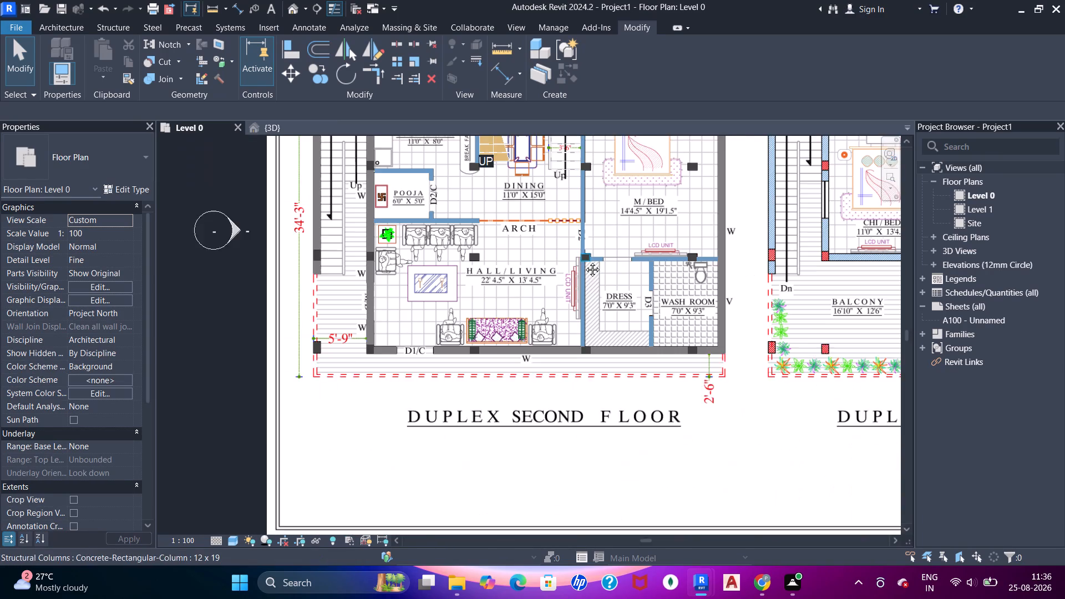
pyautogui.moveTo(584, 261); pyautogui.dragTo(565, 286, button='middle')
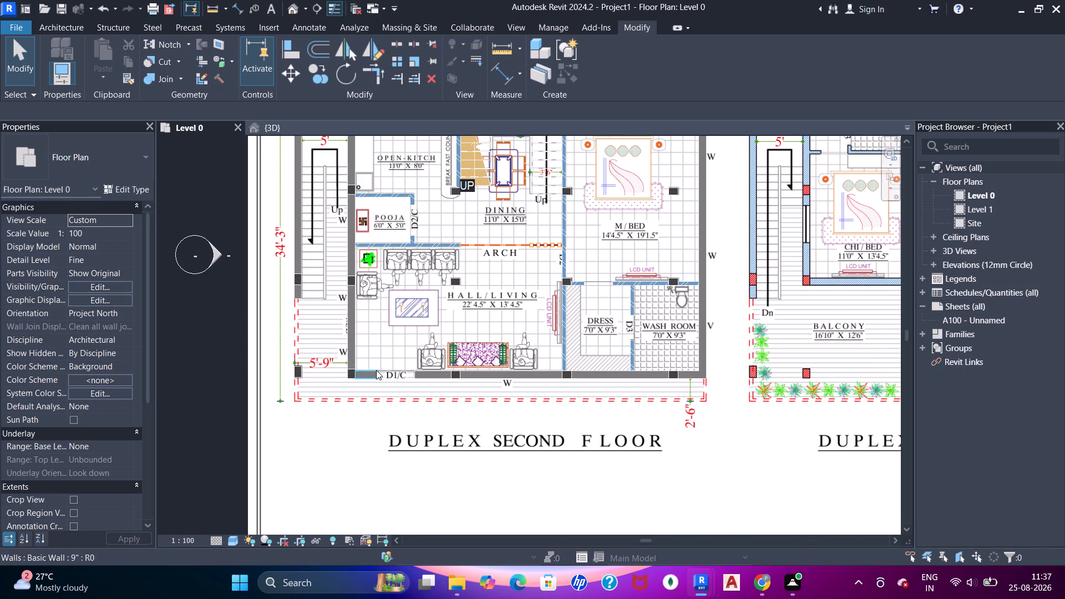
pyautogui.scroll(6, 375, 372)
pyautogui.scroll(6, 328, 384)
pyautogui.scroll(-7, 358, 351)
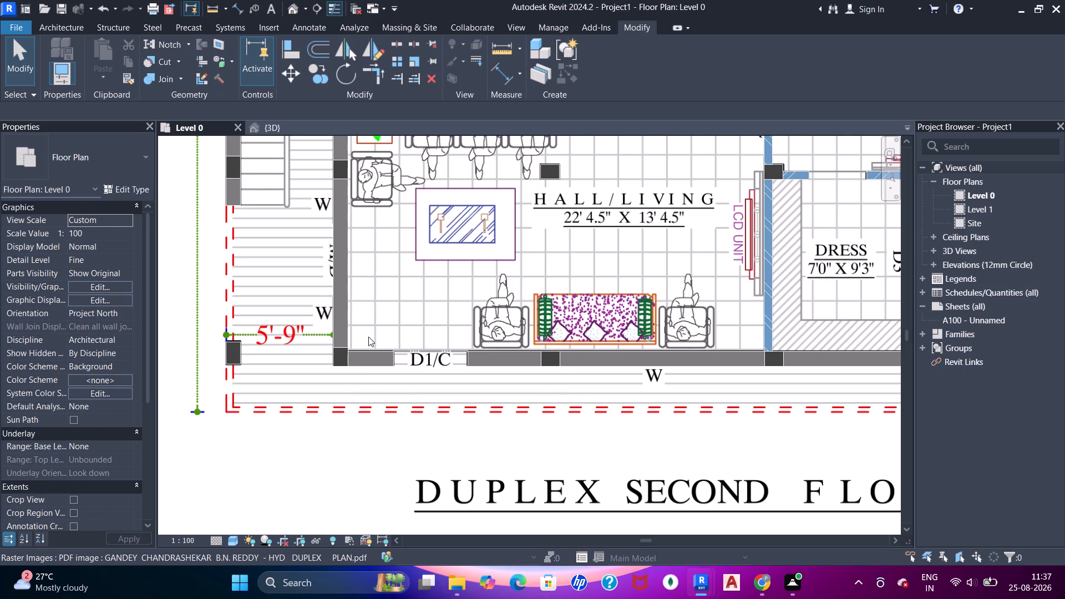
# Check the modelled walls and columns around the hall/living room and the dining arch against the plan PDF.
pyautogui.moveTo(537, 197); pyautogui.dragTo(506, 275, button='middle')
pyautogui.scroll(2, 518, 272)
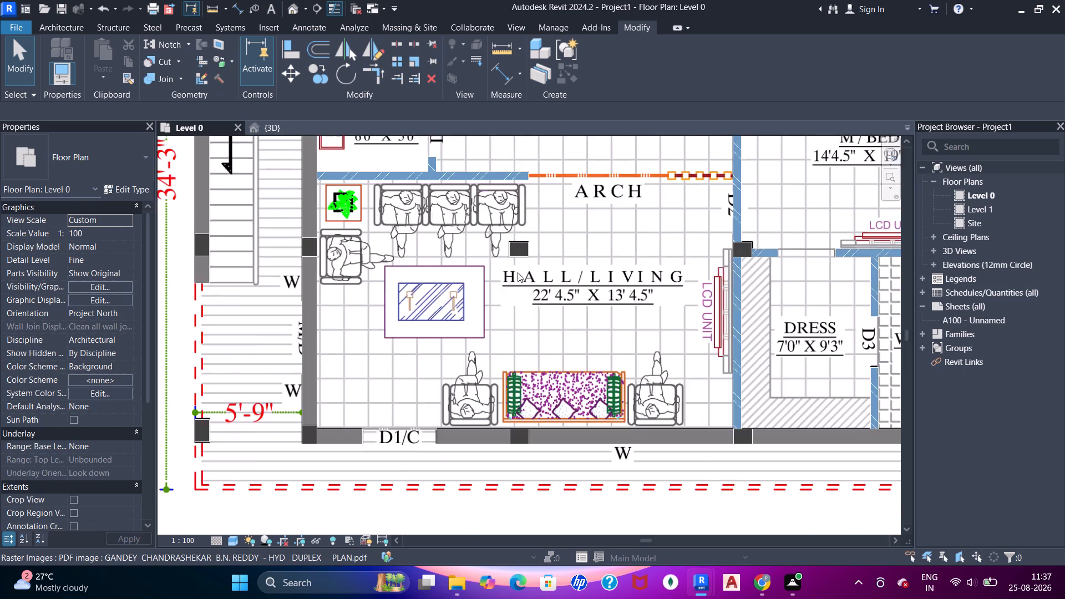
pyautogui.scroll(2, 518, 272)
pyautogui.moveTo(578, 272); pyautogui.dragTo(504, 253)
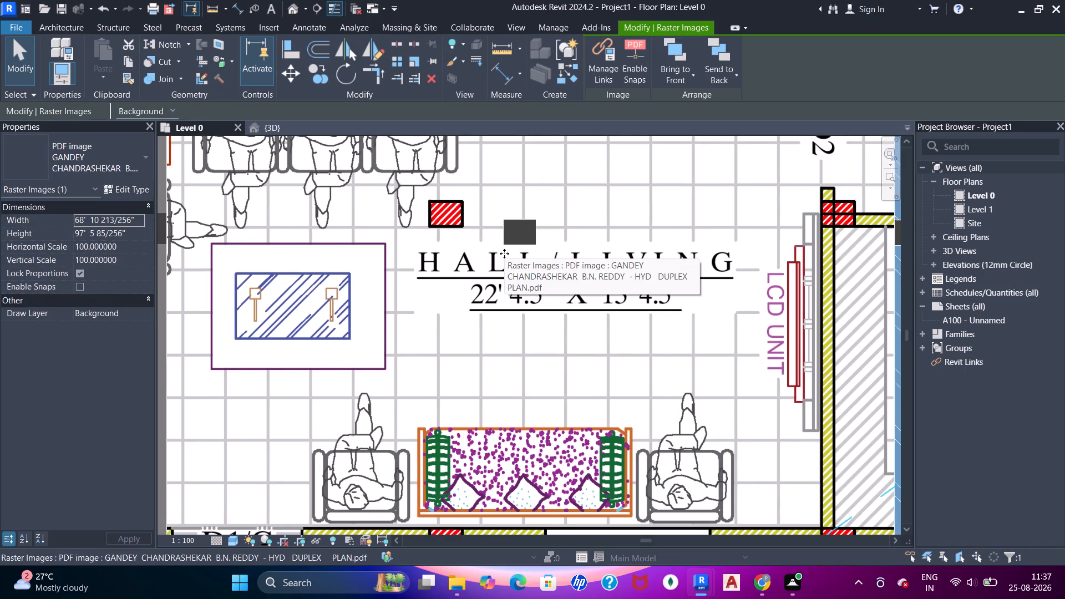
pyautogui.scroll(-4, 524, 156)
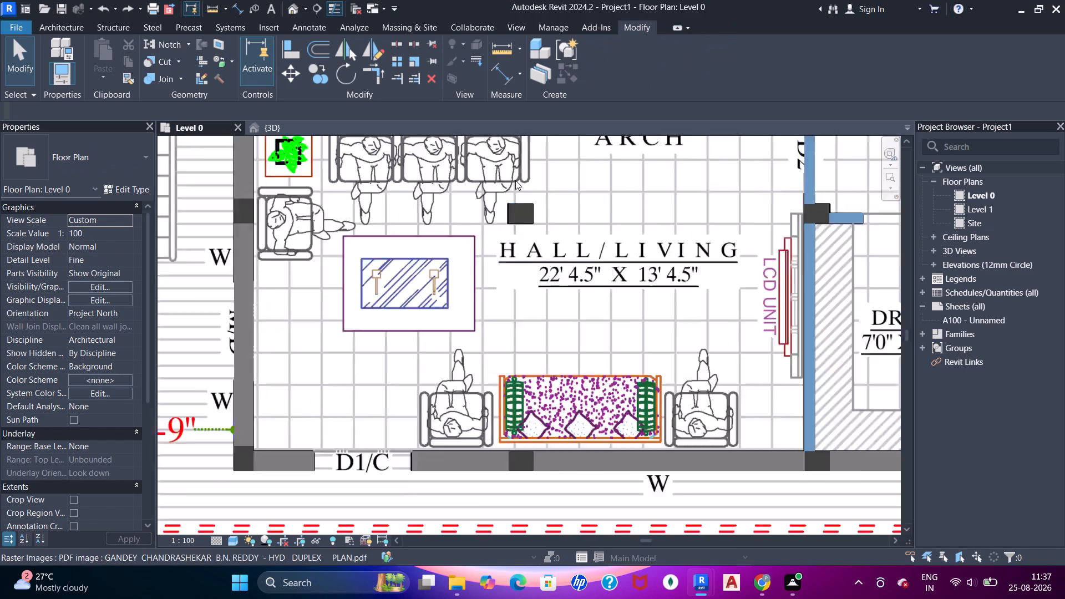
pyautogui.scroll(-1, 515, 180)
pyautogui.moveTo(584, 158); pyautogui.dragTo(405, 346, button='middle')
pyautogui.scroll(5, 439, 322)
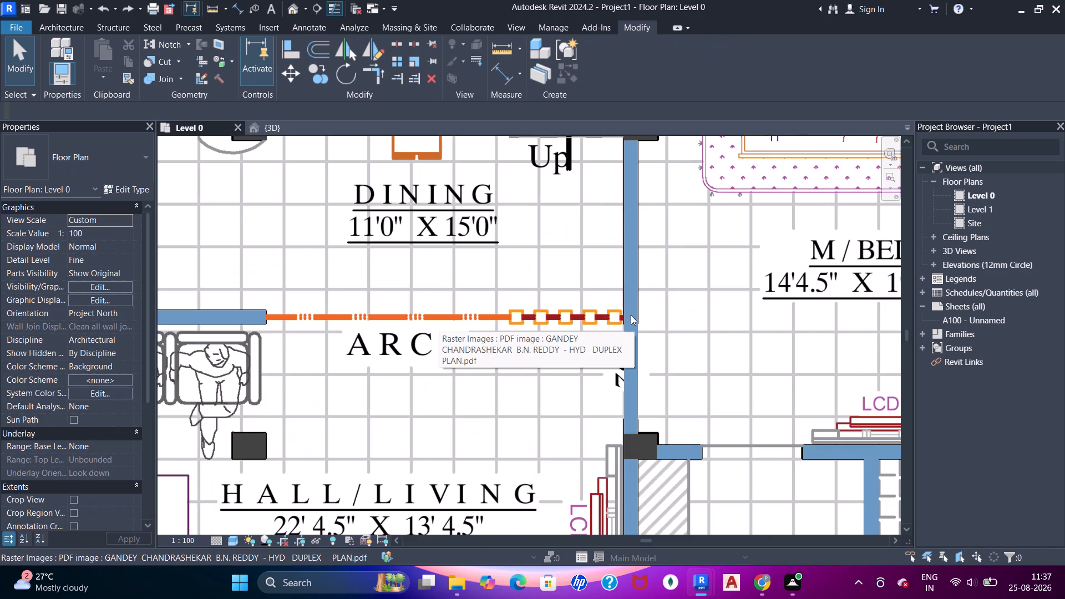
pyautogui.scroll(-5, 580, 281)
pyautogui.moveTo(559, 222); pyautogui.dragTo(518, 306, button='middle')
pyautogui.scroll(13, 557, 291)
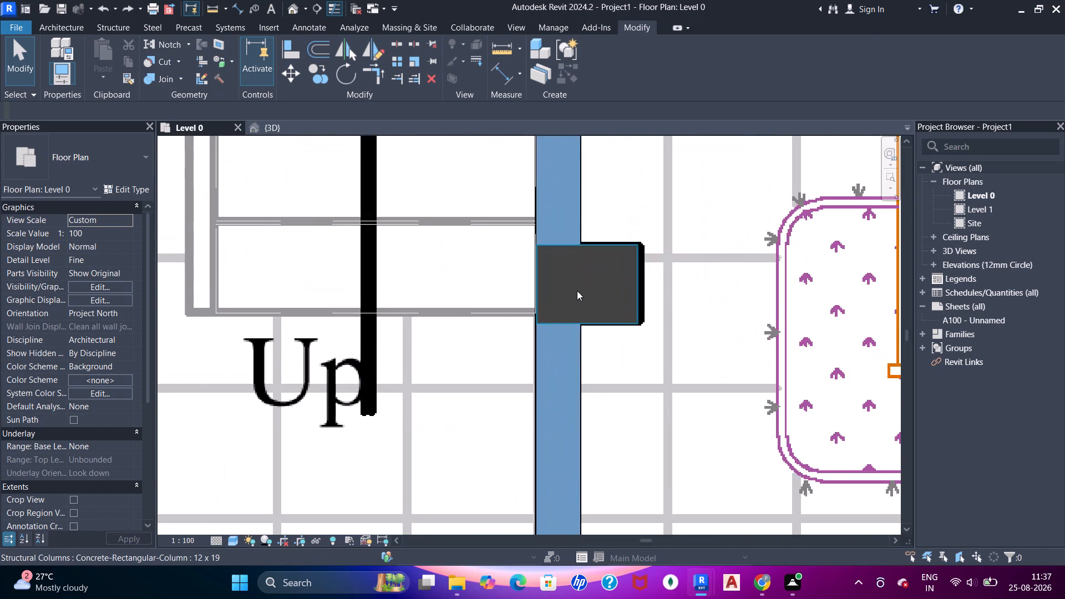
# Check the master bedroom's columns and the walls it shares with the dress and wash room against the plan PDF.
pyautogui.scroll(-8, 553, 313)
pyautogui.moveTo(554, 215); pyautogui.dragTo(522, 404, button='middle')
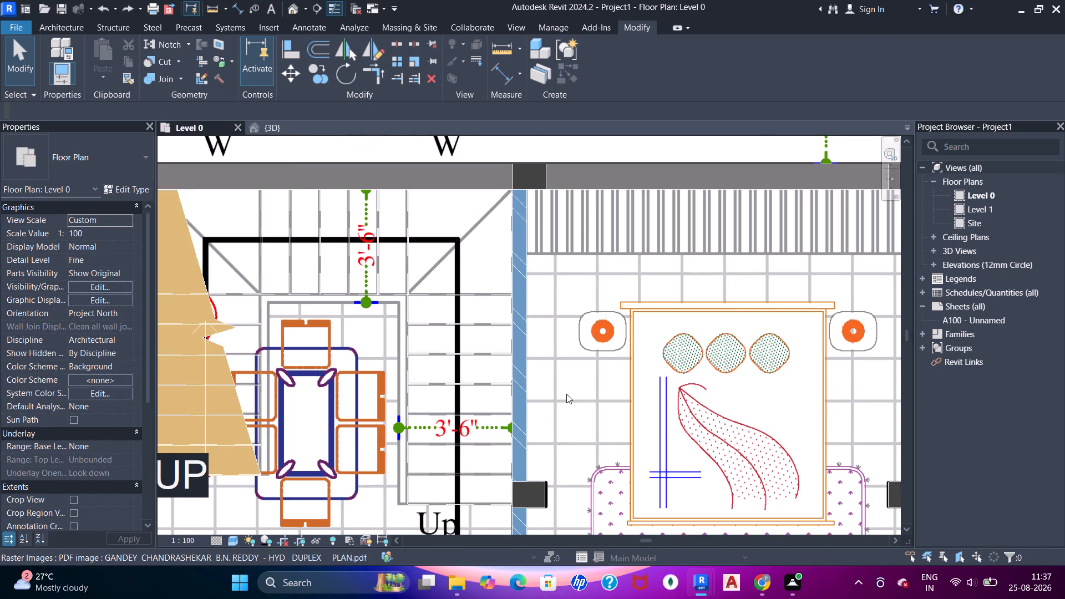
pyautogui.moveTo(597, 400); pyautogui.dragTo(468, 227, button='middle')
pyautogui.moveTo(676, 361); pyautogui.dragTo(429, 311, button='middle')
pyautogui.scroll(5, 514, 292)
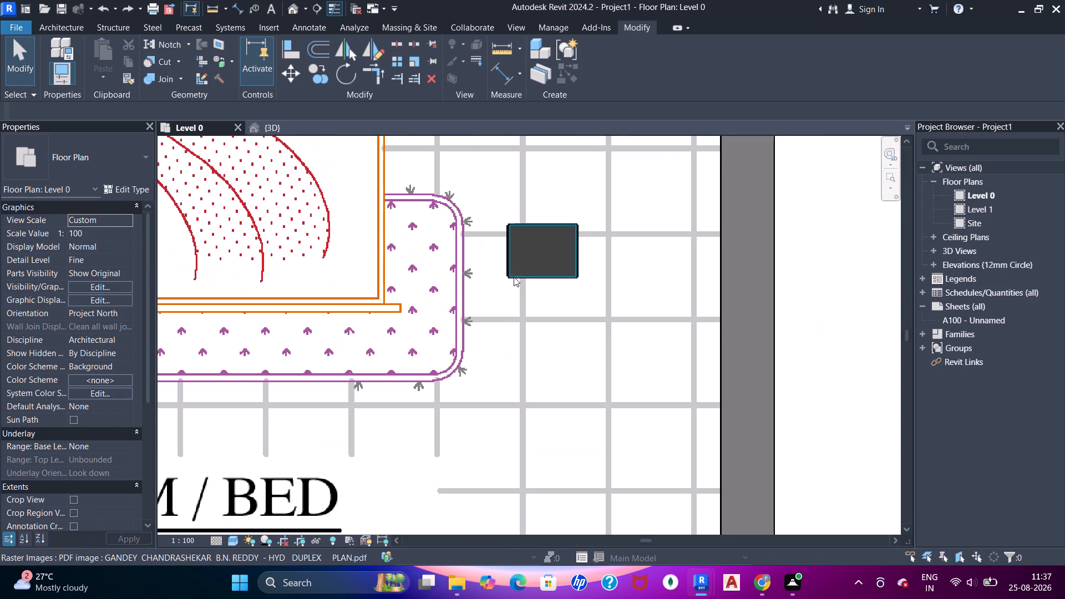
pyautogui.scroll(-7, 514, 280)
pyautogui.moveTo(540, 386); pyautogui.dragTo(549, 254, button='middle')
pyautogui.scroll(5, 582, 424)
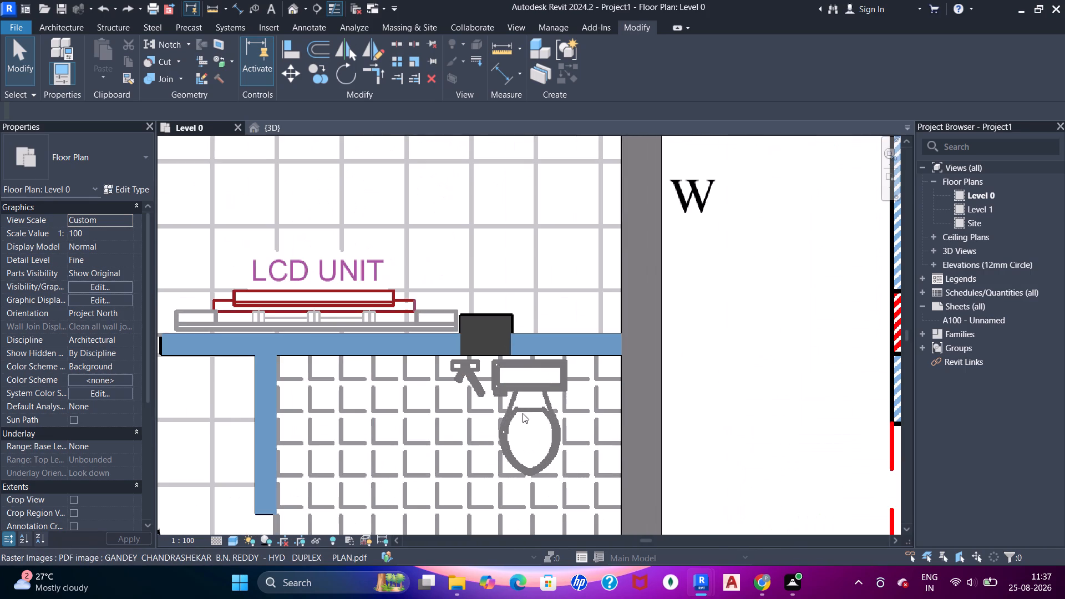
pyautogui.scroll(-4, 445, 392)
pyautogui.moveTo(435, 398); pyautogui.dragTo(693, 280, button='middle')
pyautogui.scroll(5, 522, 257)
pyautogui.scroll(4, 727, 255)
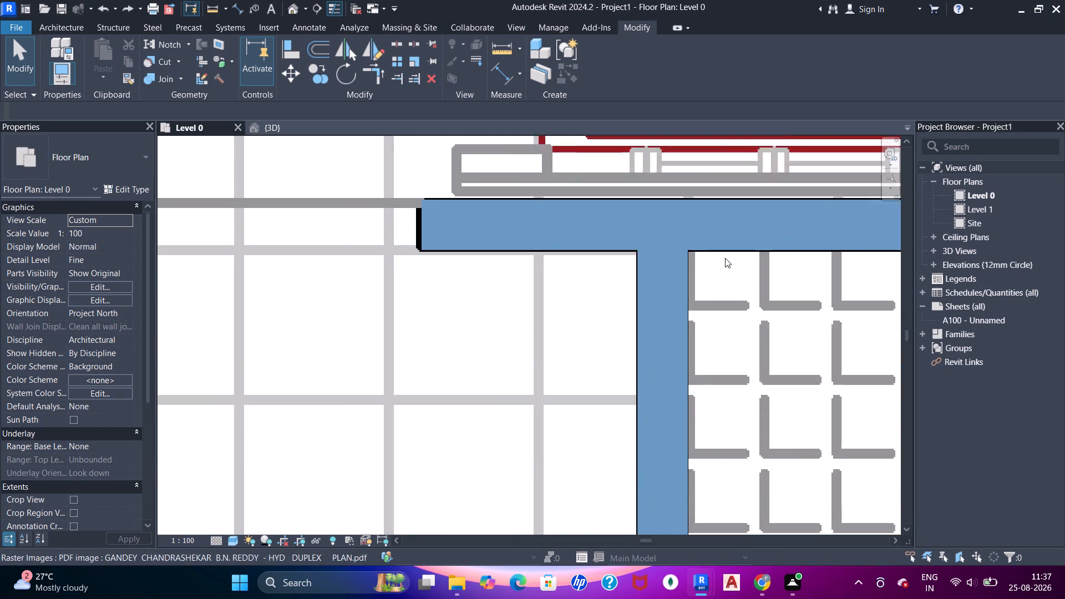
pyautogui.scroll(2, 725, 258)
pyautogui.scroll(-7, 627, 282)
pyautogui.moveTo(499, 302); pyautogui.dragTo(514, 266, button='middle')
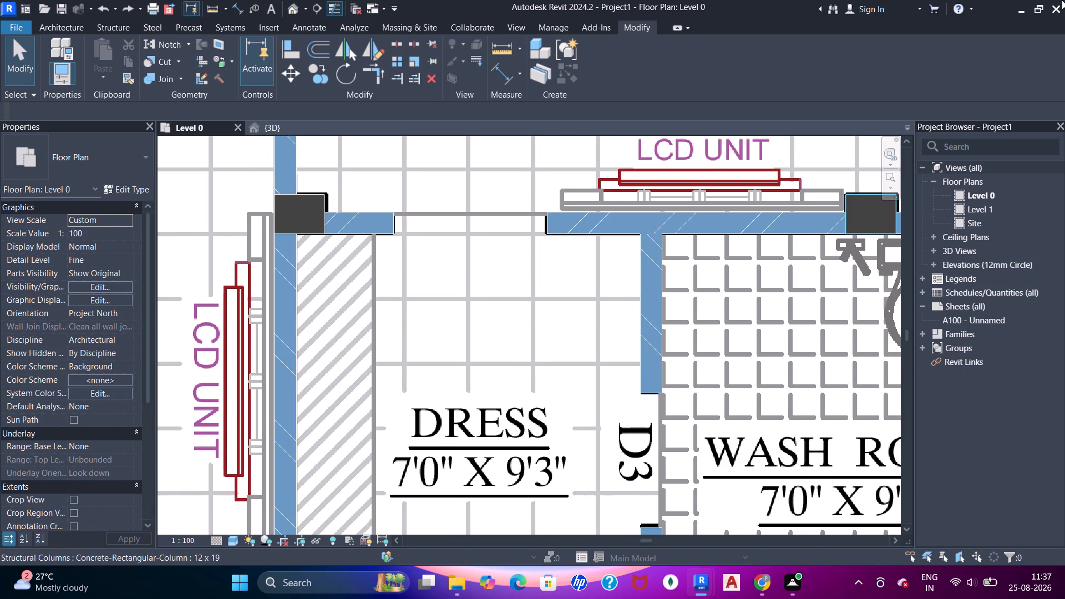
# Check the dress and wash room partition and the exterior wall with its columns, back to the hall, against the plan PDF.
pyautogui.scroll(-5, 478, 312)
pyautogui.moveTo(528, 388); pyautogui.dragTo(502, 262, button='middle')
pyautogui.scroll(5, 500, 270)
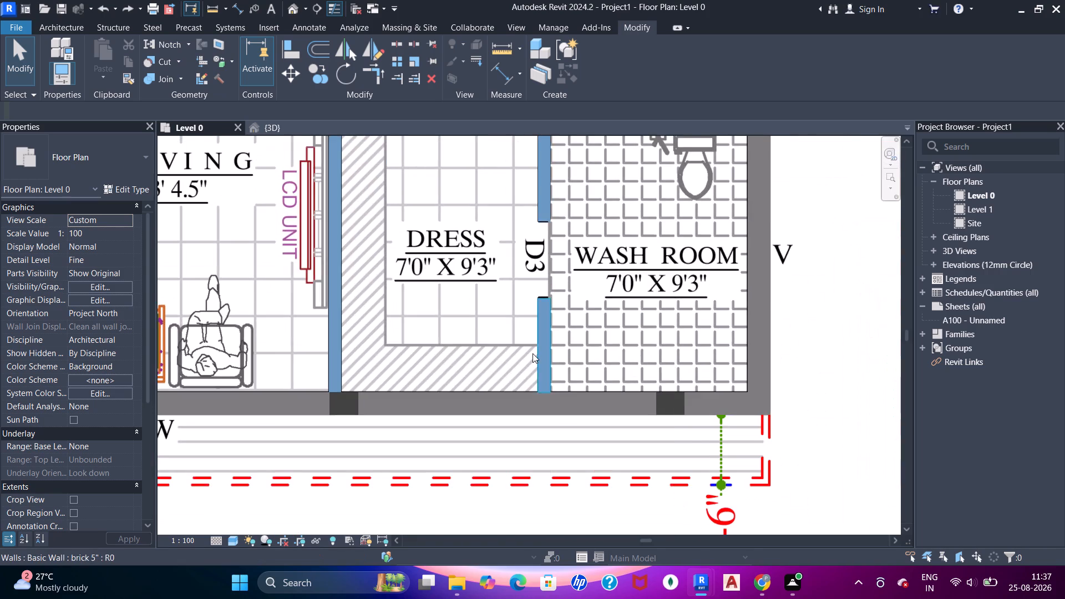
pyautogui.scroll(2, 532, 353)
pyautogui.scroll(-8, 532, 353)
pyautogui.scroll(5, 560, 410)
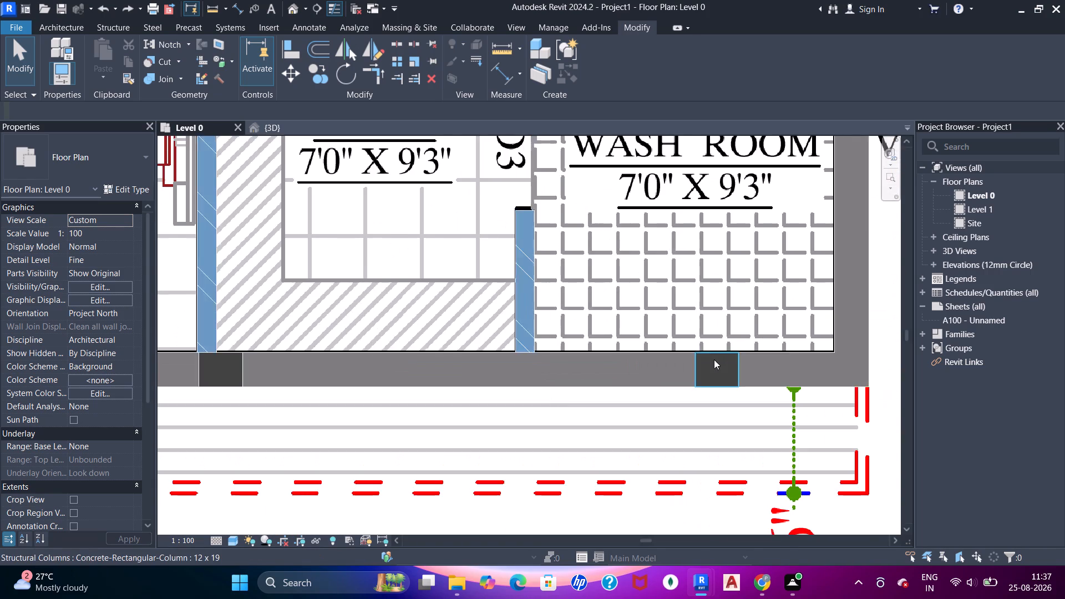
pyautogui.scroll(6, 714, 359)
pyautogui.scroll(10, 658, 366)
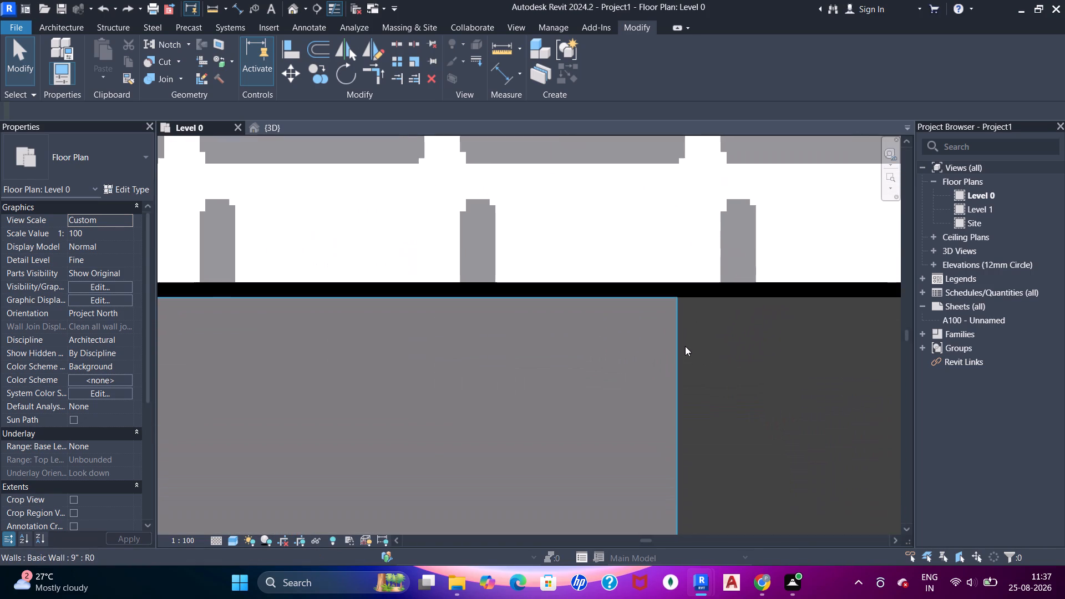
pyautogui.scroll(-13, 674, 297)
pyautogui.scroll(-5, 612, 352)
pyautogui.moveTo(396, 333); pyautogui.dragTo(422, 330, button='middle')
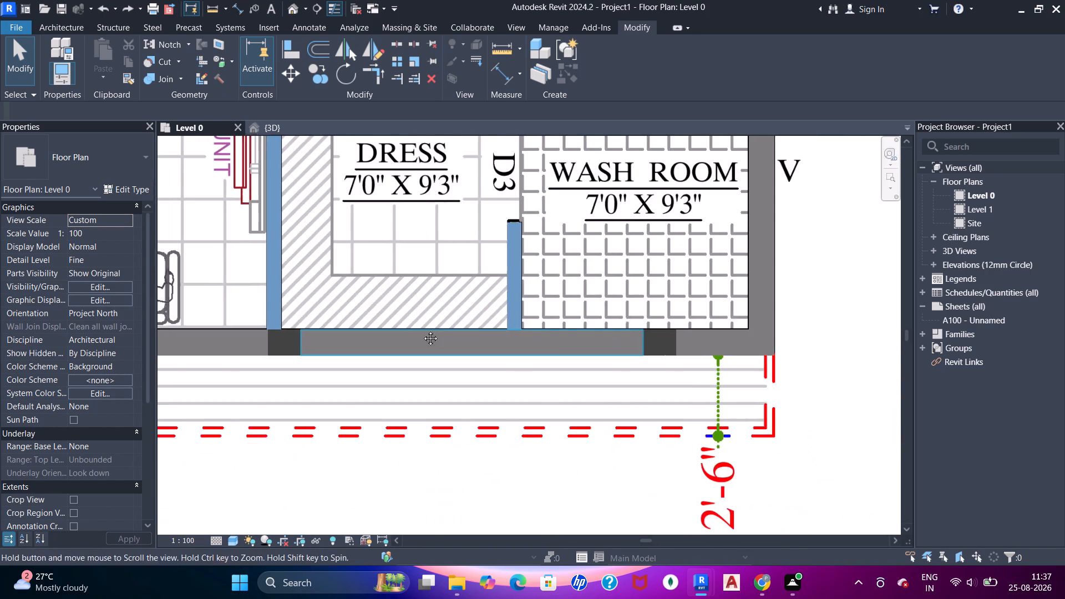
pyautogui.moveTo(422, 330); pyautogui.dragTo(610, 270, button='middle')
pyautogui.scroll(-4, 460, 287)
pyautogui.moveTo(440, 272); pyautogui.dragTo(550, 293, button='middle')
pyautogui.scroll(-1, 414, 297)
pyautogui.moveTo(348, 343); pyautogui.dragTo(514, 367, button='middle')
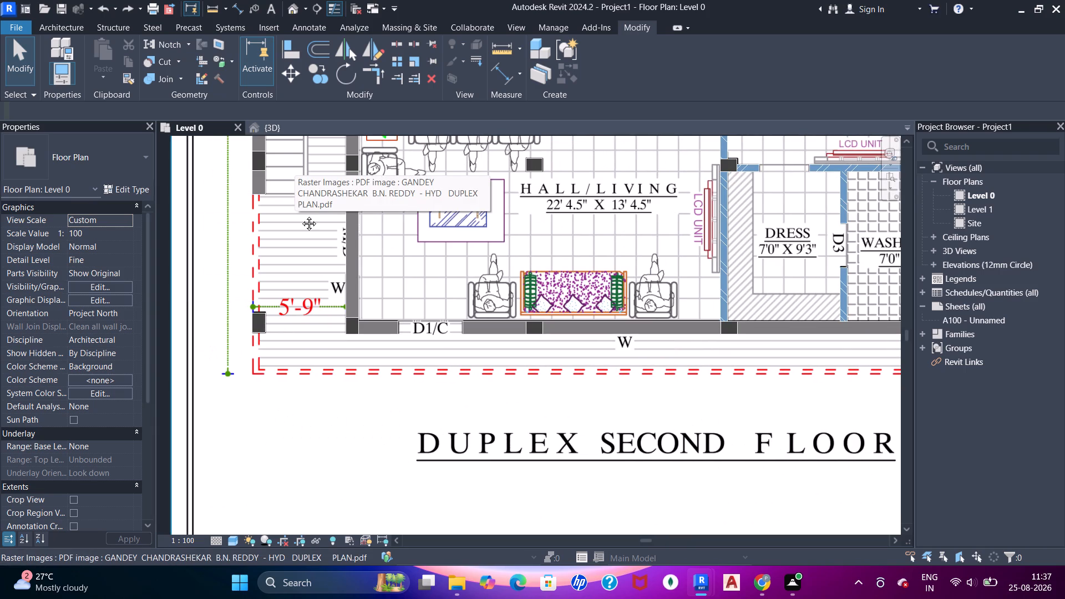
# Check the column and walls between the lift and the utility area against the plan PDF.
pyautogui.moveTo(295, 180); pyautogui.dragTo(302, 285, button='middle')
pyautogui.moveTo(349, 200); pyautogui.dragTo(333, 297, button='middle')
pyautogui.scroll(6, 347, 206)
pyautogui.scroll(-4, 338, 212)
pyautogui.moveTo(320, 217); pyautogui.dragTo(271, 372, button='middle')
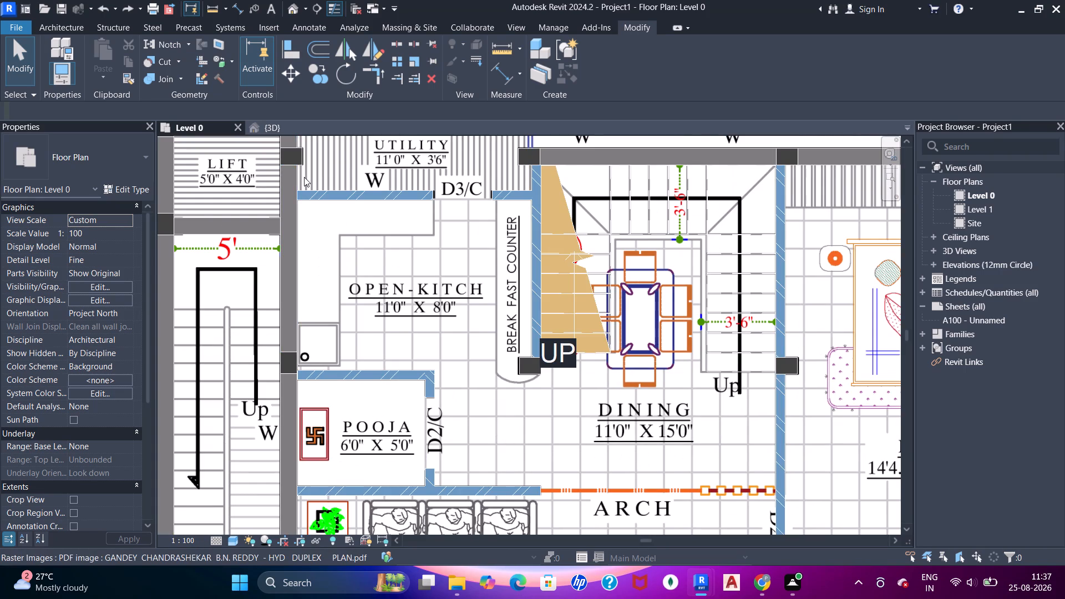
pyautogui.moveTo(302, 186); pyautogui.dragTo(327, 374, button='middle')
pyautogui.scroll(6, 291, 306)
pyautogui.scroll(-7, 288, 306)
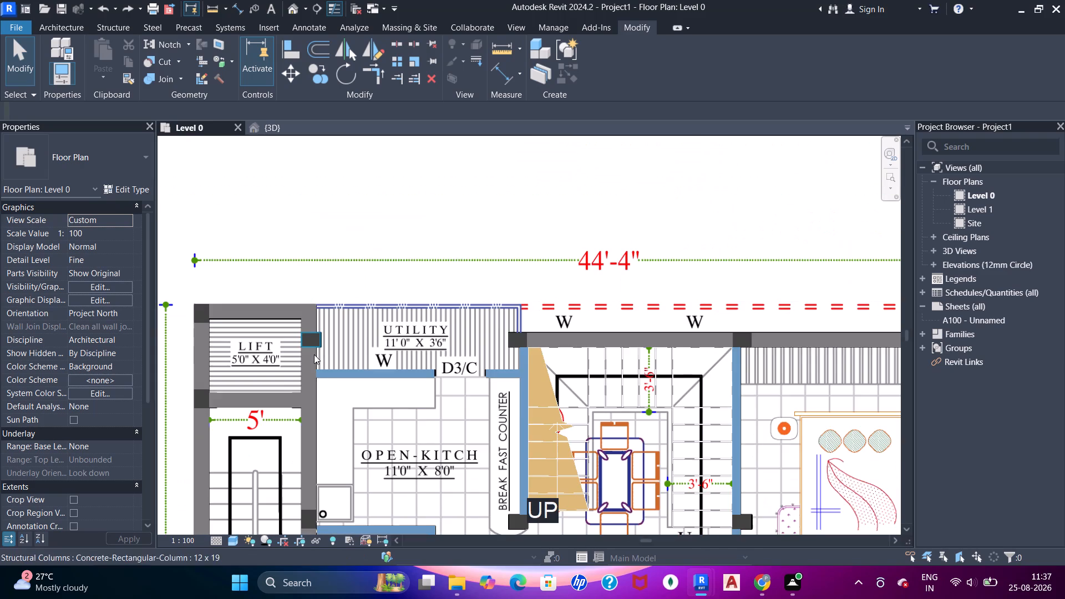
pyautogui.moveTo(314, 354); pyautogui.dragTo(315, 276, button='middle')
pyautogui.scroll(10, 318, 272)
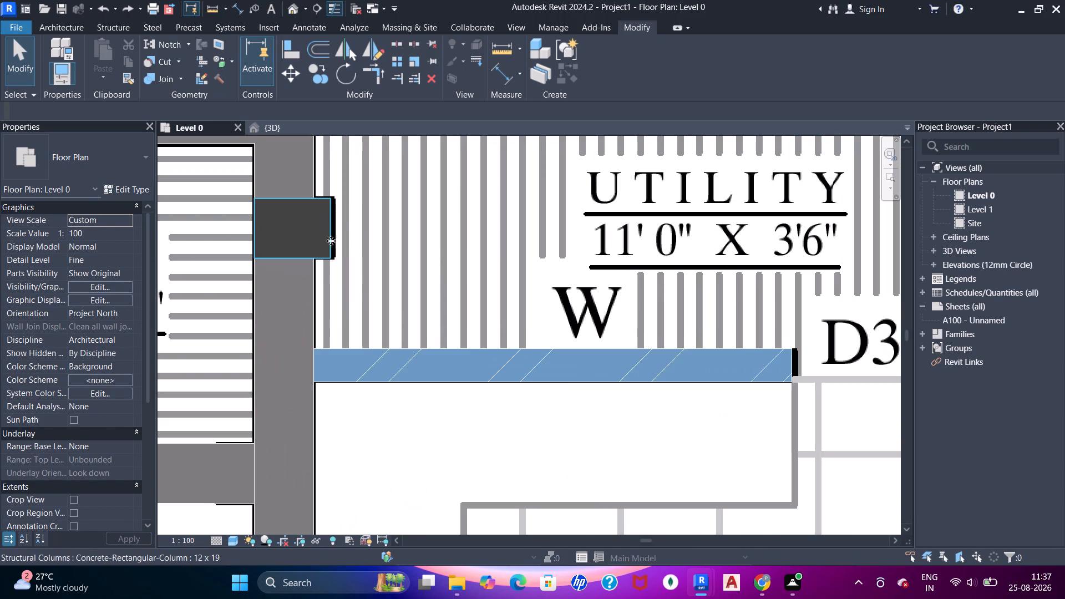
pyautogui.click(331, 242)
pyautogui.scroll(-5, 328, 226)
pyautogui.moveTo(337, 221); pyautogui.dragTo(335, 298, button='middle')
pyautogui.click(356, 204)
pyautogui.scroll(5, 307, 357)
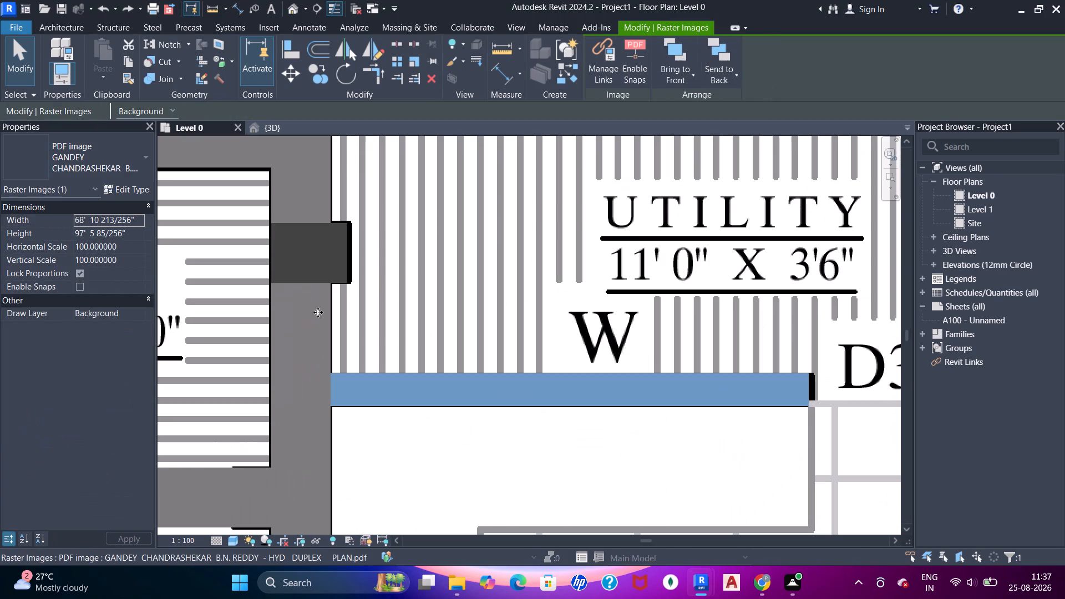
pyautogui.scroll(1, 377, 206)
pyautogui.moveTo(377, 206); pyautogui.dragTo(374, 285, button='middle')
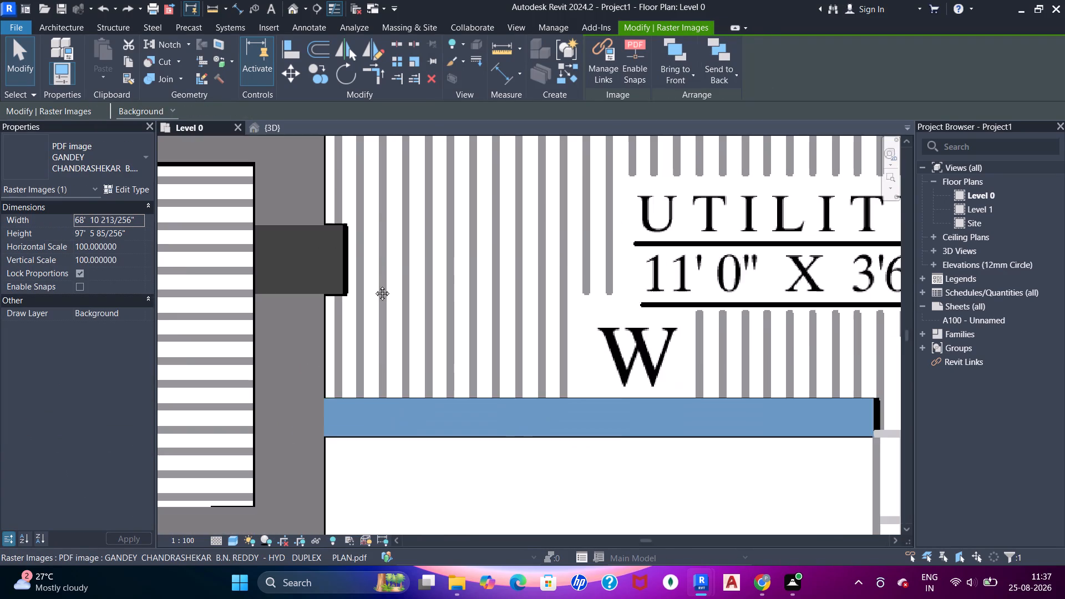
pyautogui.moveTo(374, 285); pyautogui.dragTo(372, 370, button='middle')
pyautogui.click(378, 207)
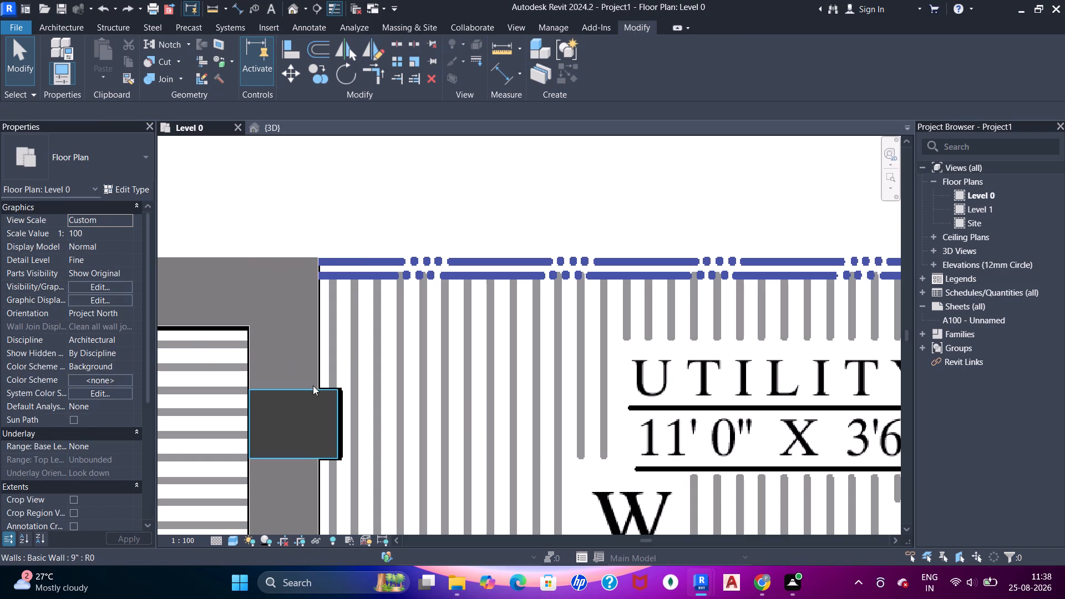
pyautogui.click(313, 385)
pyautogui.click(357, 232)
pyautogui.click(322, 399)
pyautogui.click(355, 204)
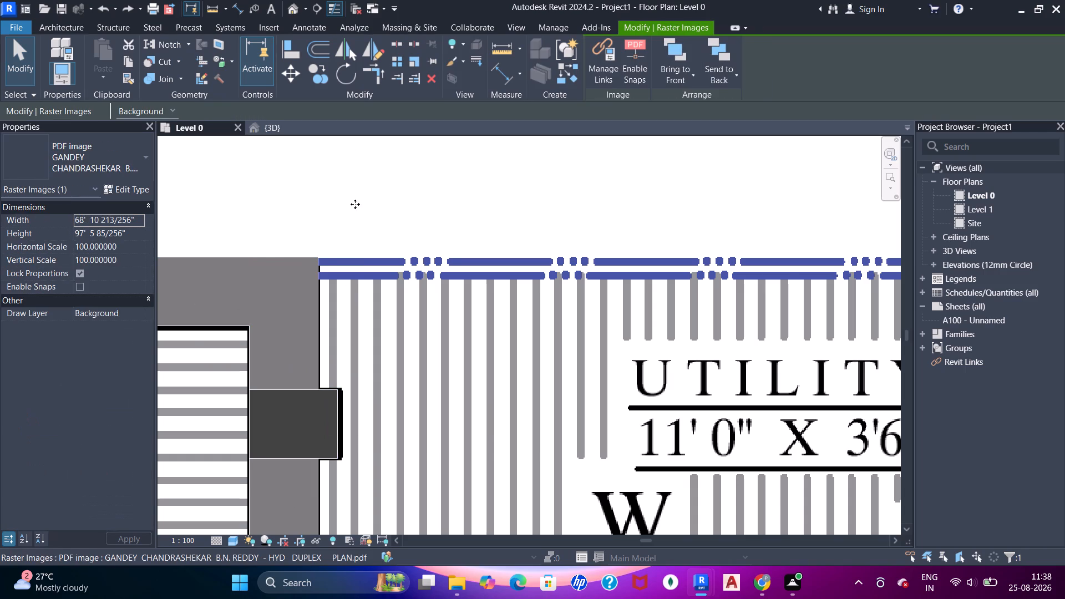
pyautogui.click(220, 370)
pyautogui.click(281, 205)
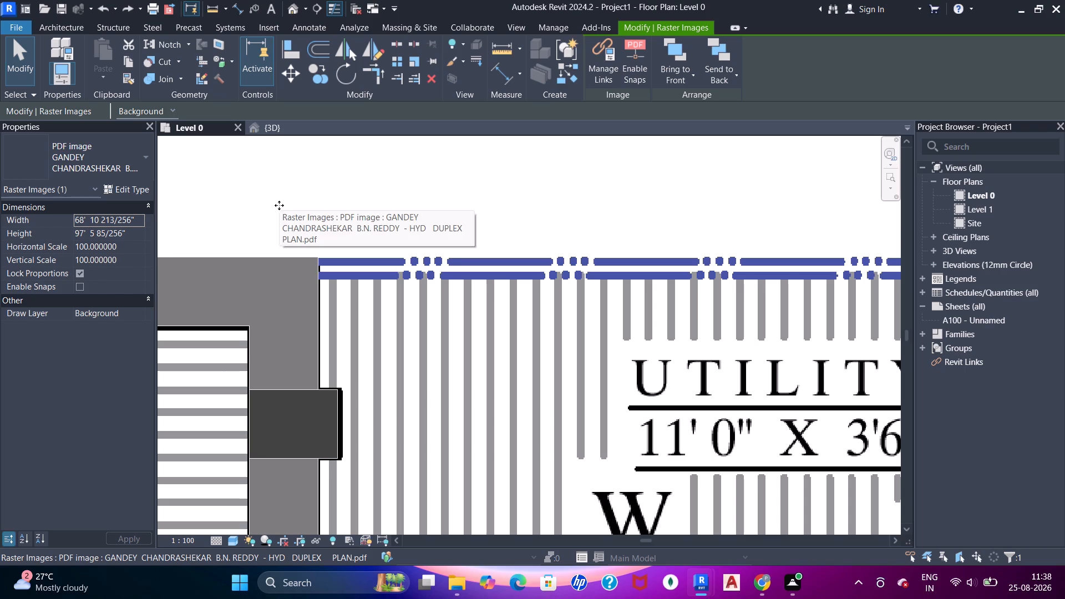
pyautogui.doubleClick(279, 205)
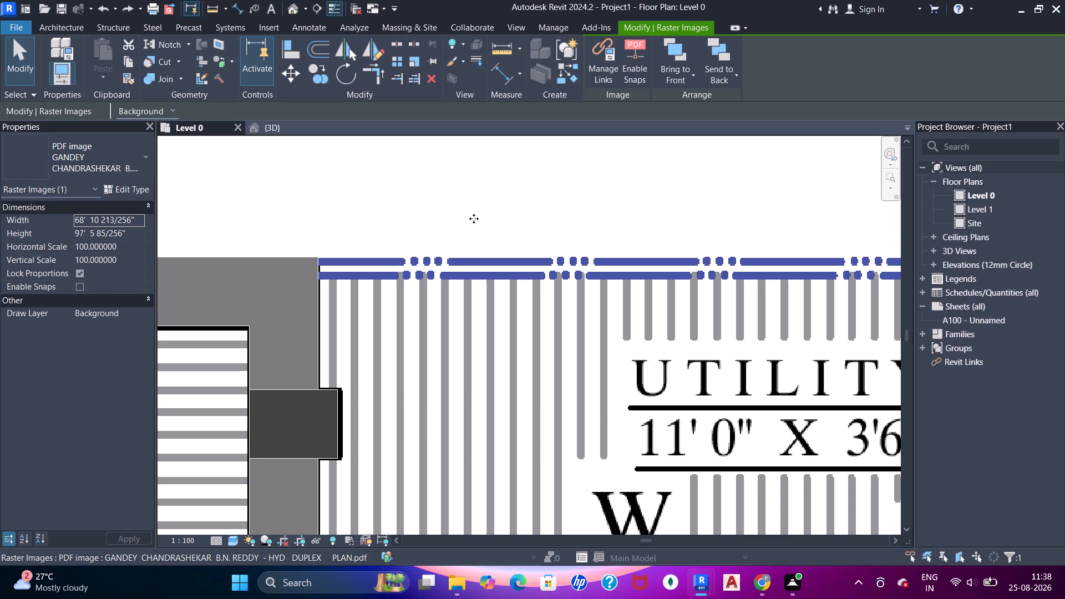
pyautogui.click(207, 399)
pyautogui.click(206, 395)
# Pin the plan PDF image in place.
pyautogui.click(376, 219)
pyautogui.moveTo(376, 219); pyautogui.dragTo(361, 227)
pyautogui.click(438, 63)
pyautogui.scroll(-6, 416, 258)
pyautogui.click(413, 214)
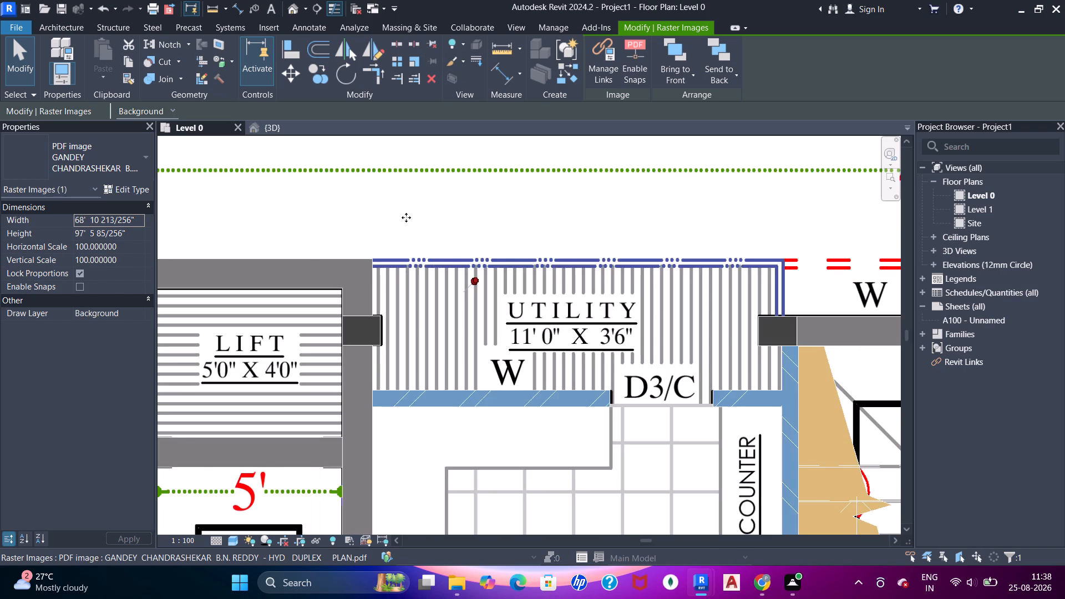
# Recheck the lift and utility column and adjoining walls against the plan PDF.
pyautogui.scroll(-12, 406, 217)
pyautogui.moveTo(410, 224); pyautogui.dragTo(397, 256, button='middle')
pyautogui.click(241, 274)
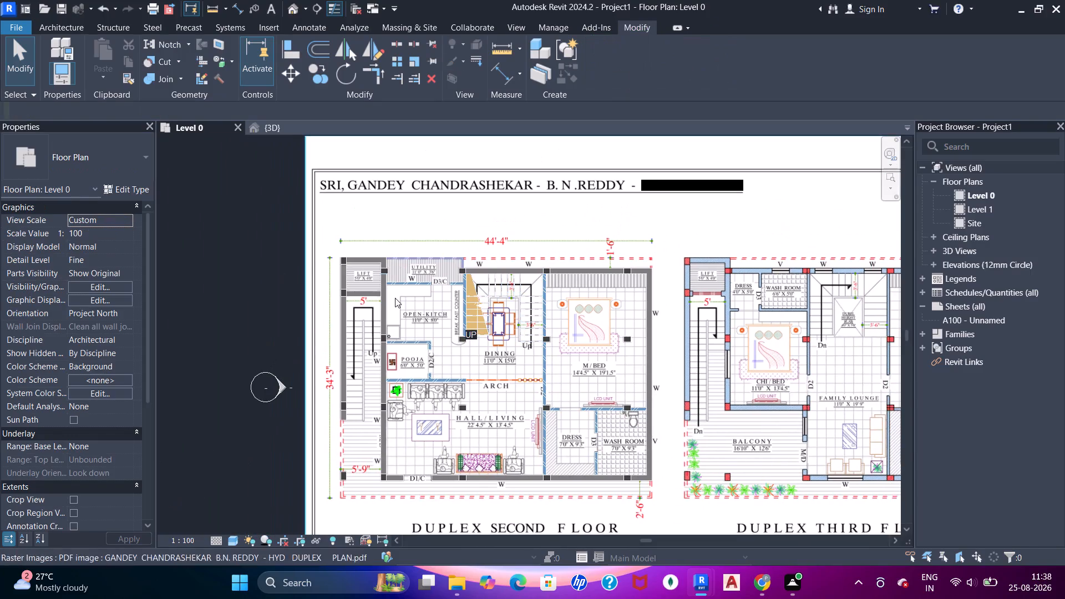
pyautogui.scroll(3, 385, 300)
pyautogui.middleClick(385, 300)
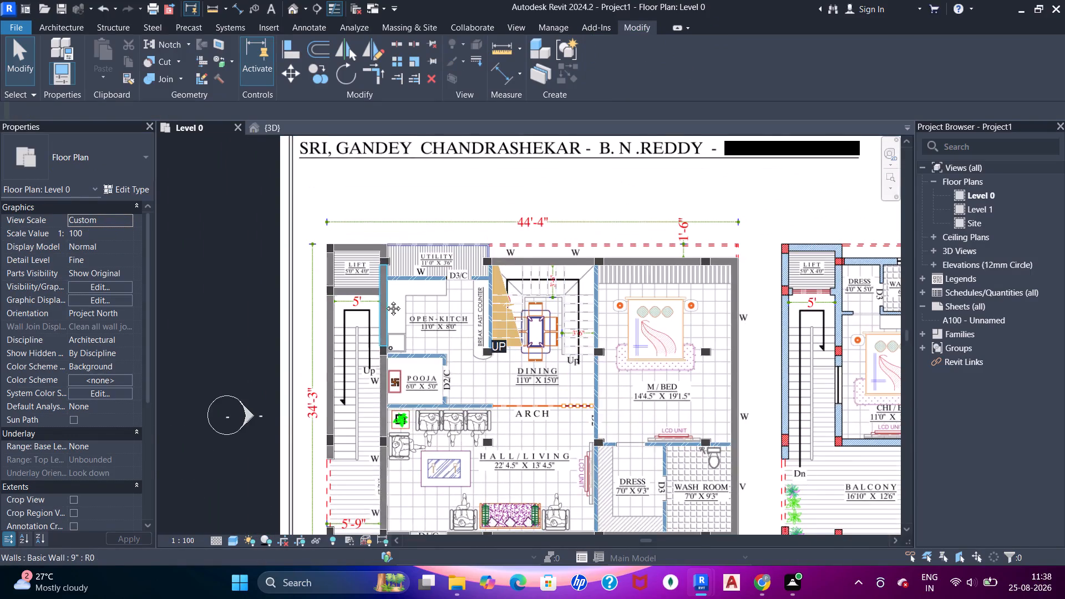
pyautogui.scroll(3, 385, 300)
pyautogui.scroll(-4, 379, 317)
pyautogui.moveTo(376, 336); pyautogui.dragTo(374, 370, button='middle')
pyautogui.scroll(4, 374, 370)
pyautogui.scroll(13, 374, 253)
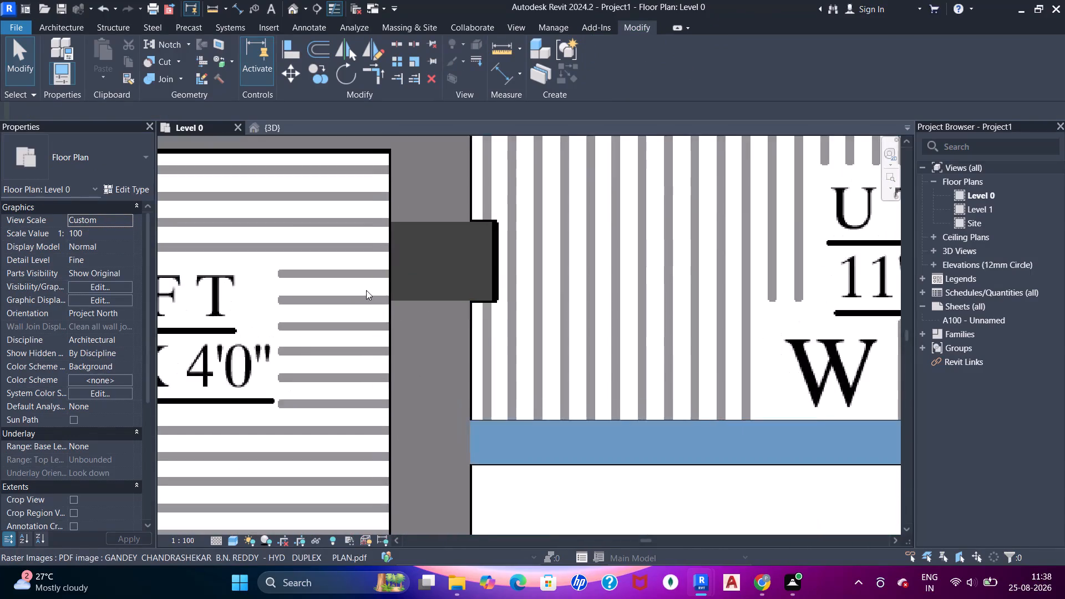
pyautogui.scroll(-20, 367, 290)
pyautogui.scroll(-1, 367, 290)
pyautogui.moveTo(394, 362); pyautogui.dragTo(366, 286, button='middle')
pyautogui.scroll(3, 359, 298)
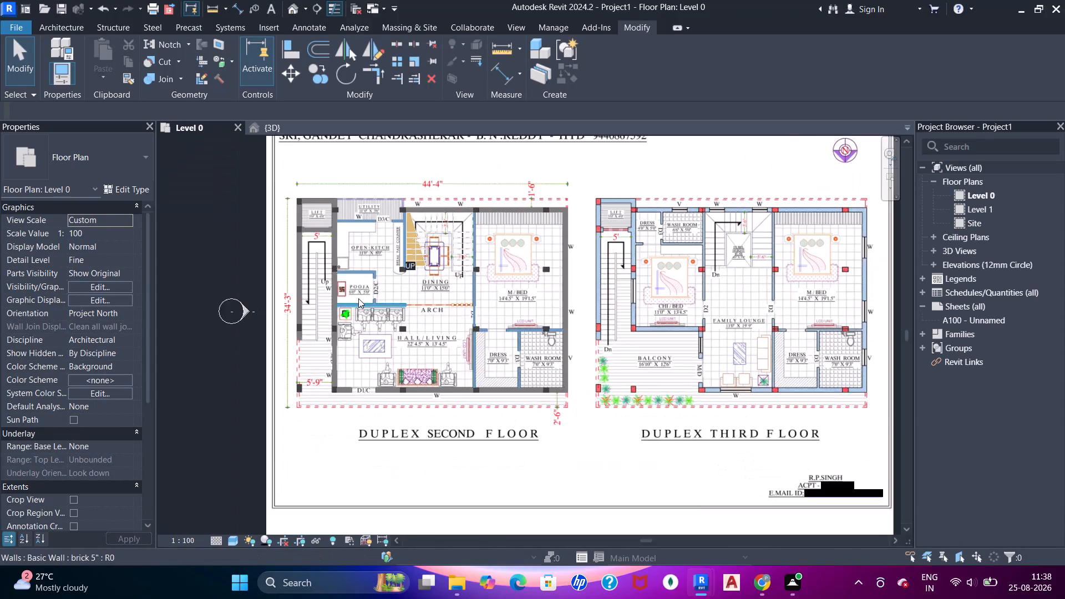
# Examine the hall's outer wall and column beside the D1/C door opening against the plan PDF.
pyautogui.scroll(2, 358, 298)
pyautogui.scroll(-5, 358, 298)
pyautogui.moveTo(358, 298); pyautogui.dragTo(348, 424, button='middle')
pyautogui.scroll(6, 348, 424)
pyautogui.scroll(-6, 348, 424)
pyautogui.moveTo(348, 424); pyautogui.dragTo(345, 287, button='middle')
pyautogui.scroll(10, 368, 357)
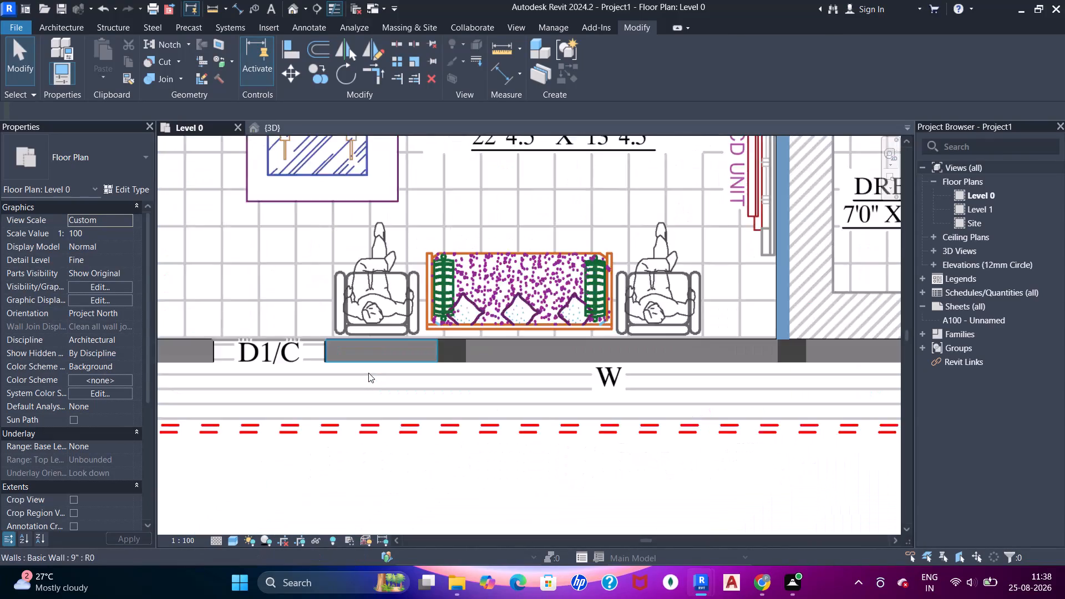
pyautogui.scroll(3, 368, 373)
pyautogui.scroll(-8, 368, 372)
pyautogui.scroll(14, 369, 372)
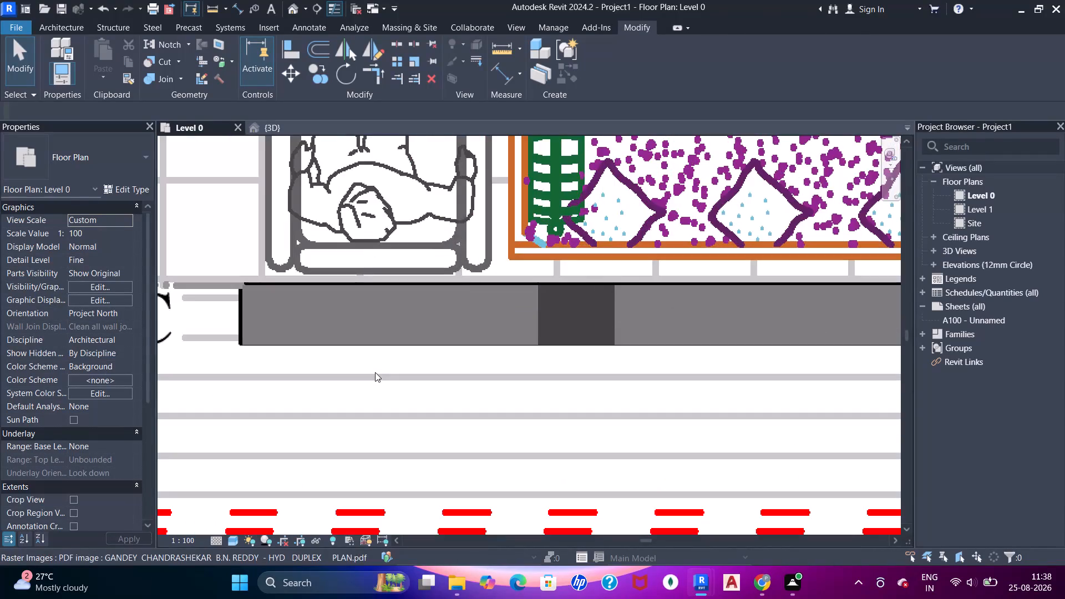
pyautogui.scroll(1, 375, 372)
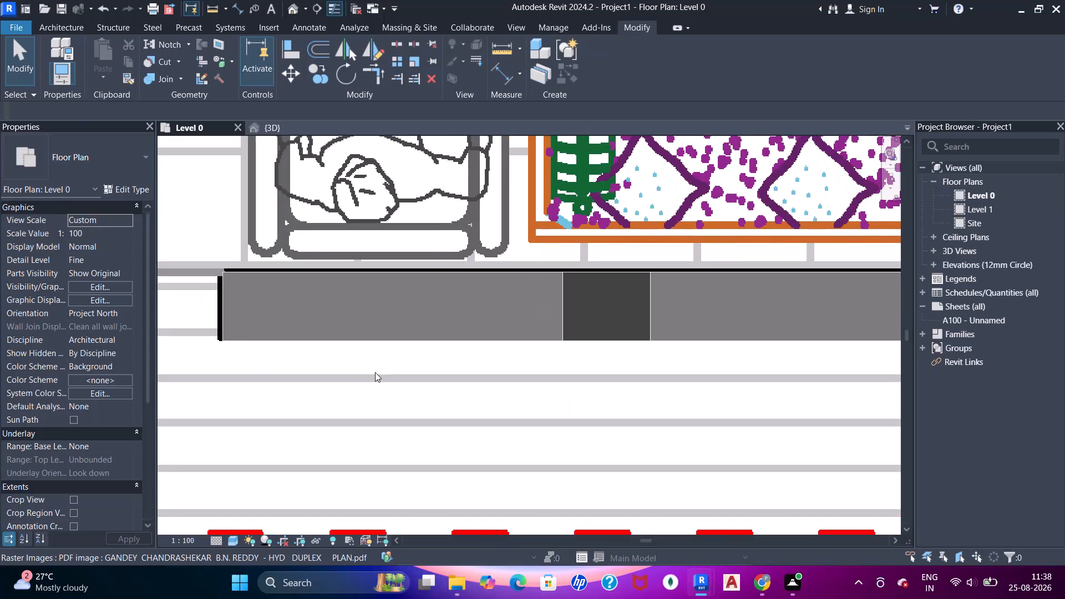
pyautogui.scroll(1, 375, 372)
pyautogui.scroll(-6, 375, 372)
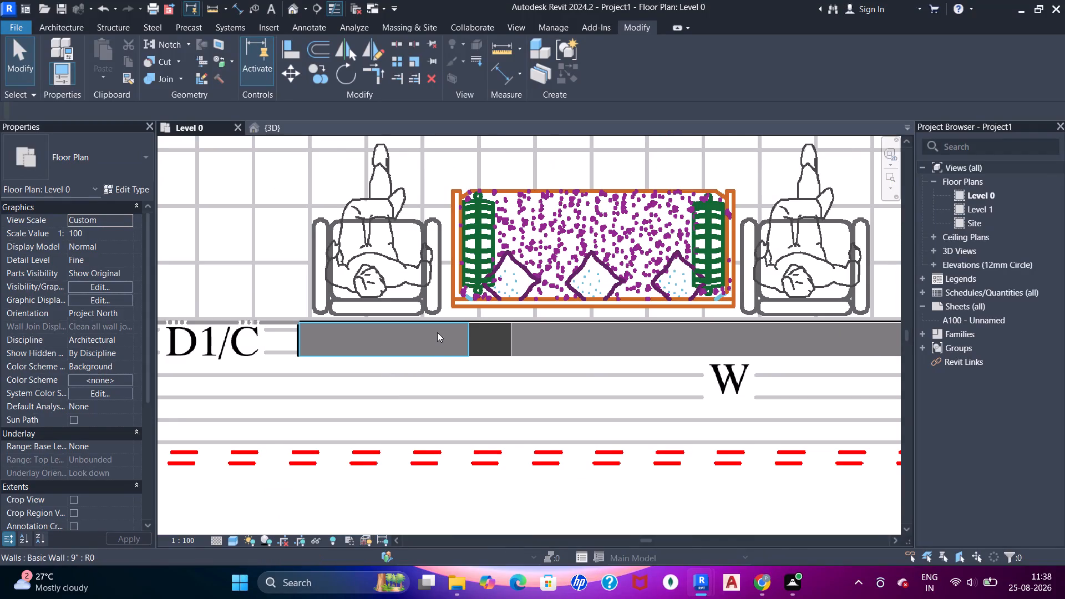
pyautogui.scroll(-7, 339, 332)
pyautogui.moveTo(414, 359); pyautogui.dragTo(392, 267, button='middle')
pyautogui.scroll(-2, 397, 277)
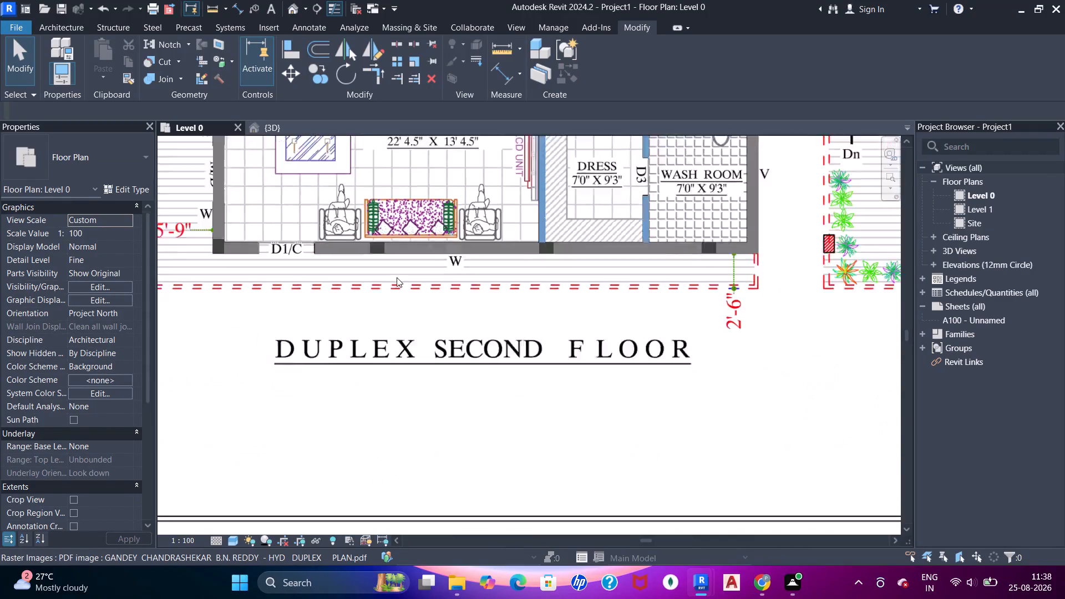
pyautogui.scroll(-4, 397, 277)
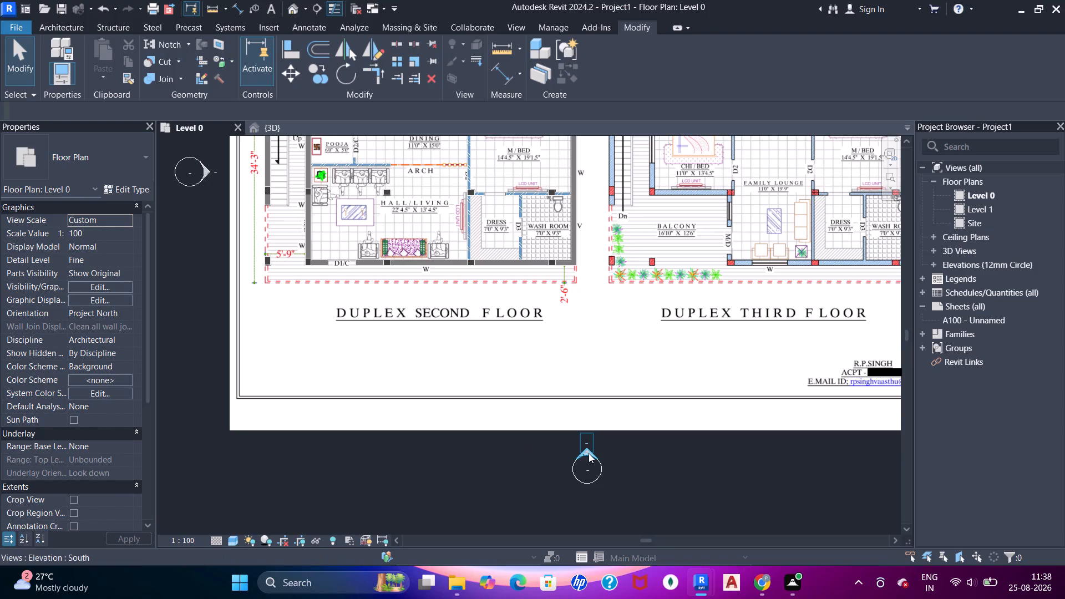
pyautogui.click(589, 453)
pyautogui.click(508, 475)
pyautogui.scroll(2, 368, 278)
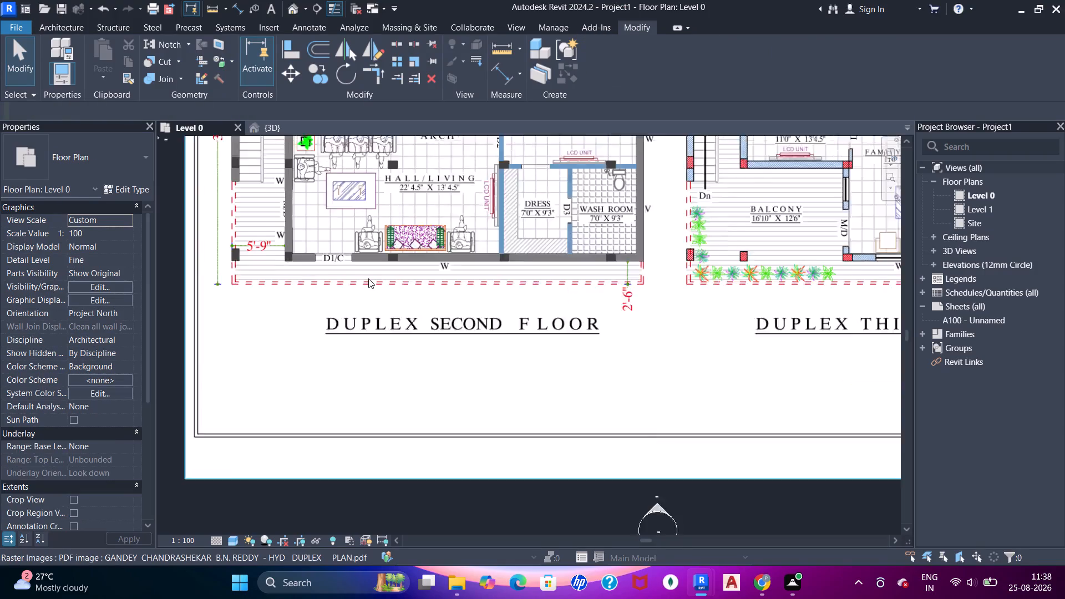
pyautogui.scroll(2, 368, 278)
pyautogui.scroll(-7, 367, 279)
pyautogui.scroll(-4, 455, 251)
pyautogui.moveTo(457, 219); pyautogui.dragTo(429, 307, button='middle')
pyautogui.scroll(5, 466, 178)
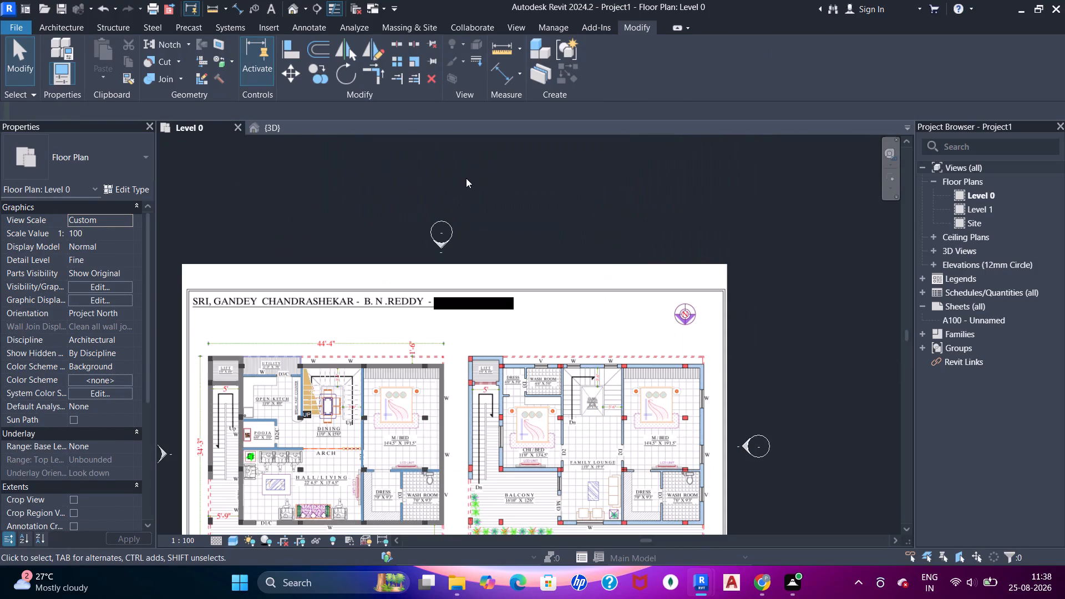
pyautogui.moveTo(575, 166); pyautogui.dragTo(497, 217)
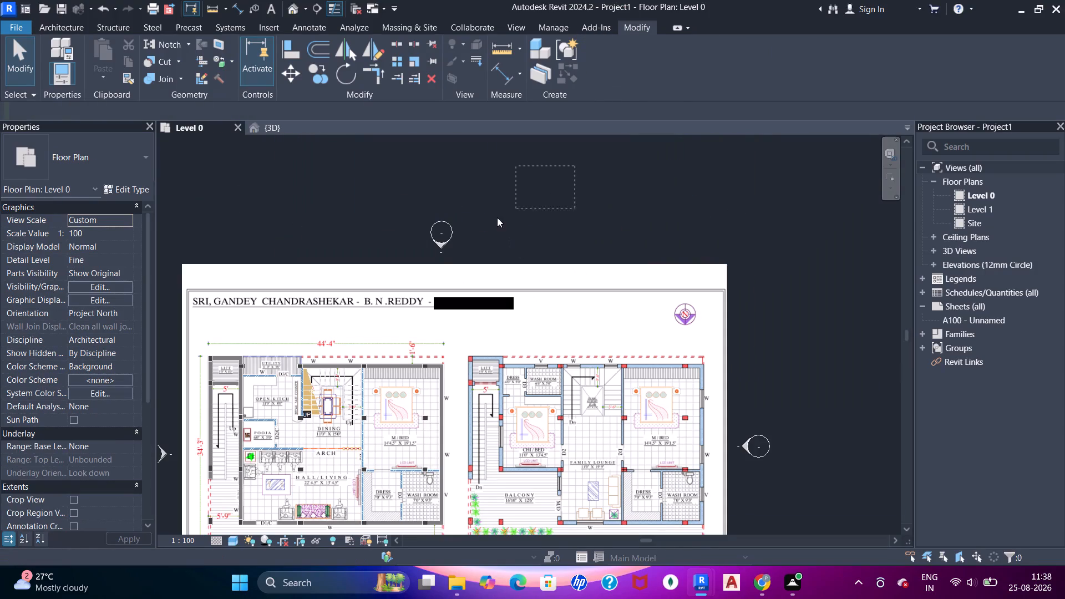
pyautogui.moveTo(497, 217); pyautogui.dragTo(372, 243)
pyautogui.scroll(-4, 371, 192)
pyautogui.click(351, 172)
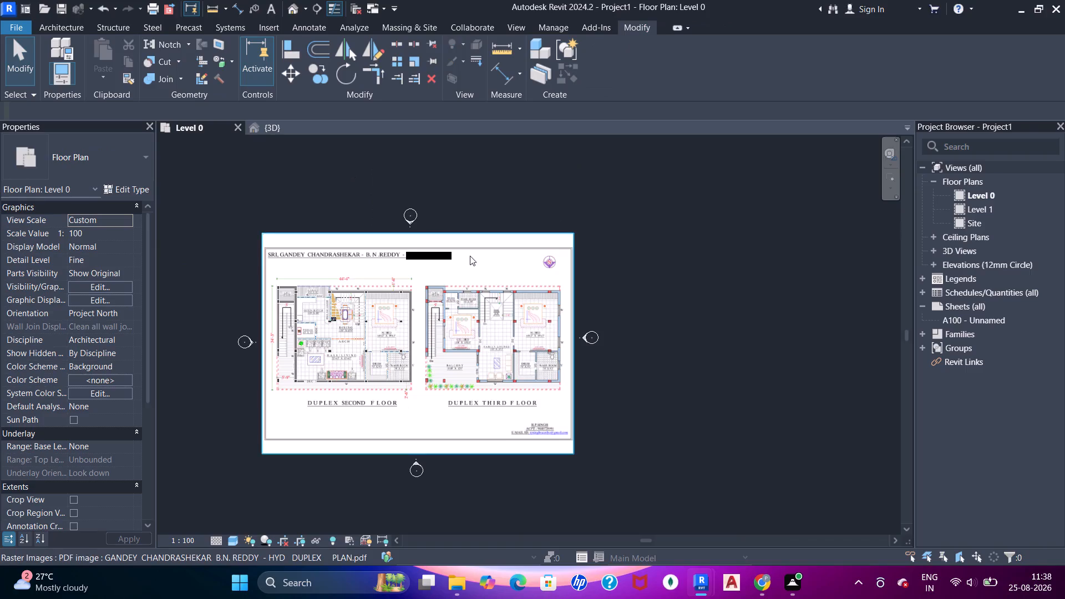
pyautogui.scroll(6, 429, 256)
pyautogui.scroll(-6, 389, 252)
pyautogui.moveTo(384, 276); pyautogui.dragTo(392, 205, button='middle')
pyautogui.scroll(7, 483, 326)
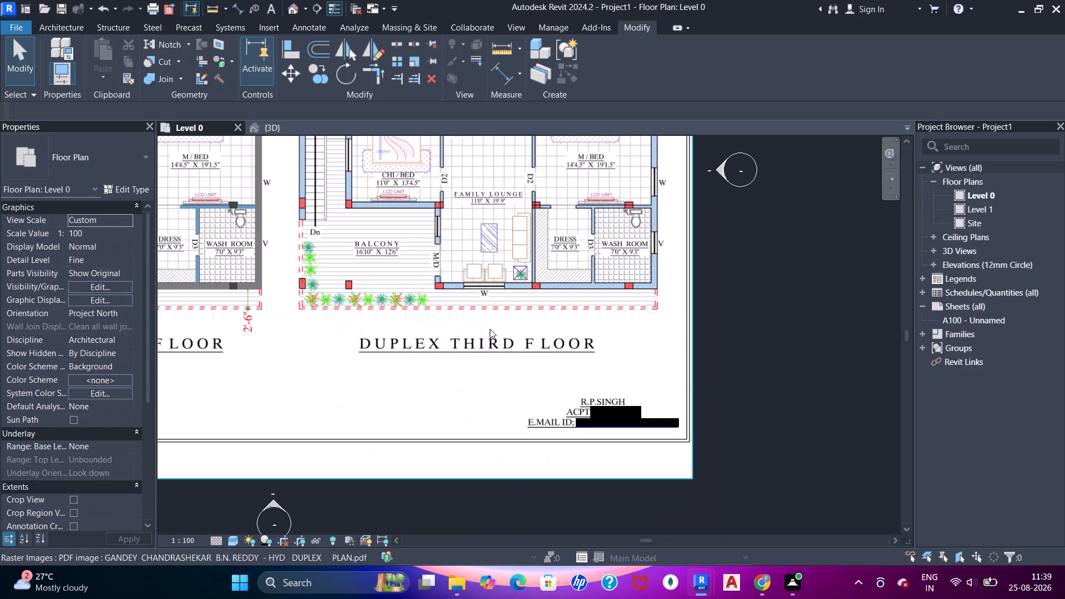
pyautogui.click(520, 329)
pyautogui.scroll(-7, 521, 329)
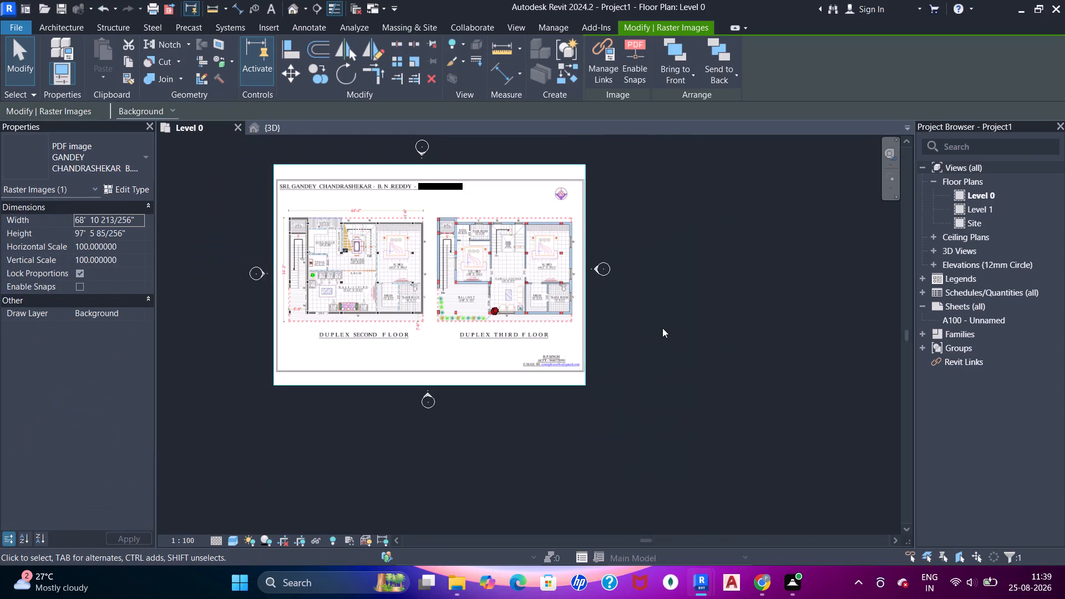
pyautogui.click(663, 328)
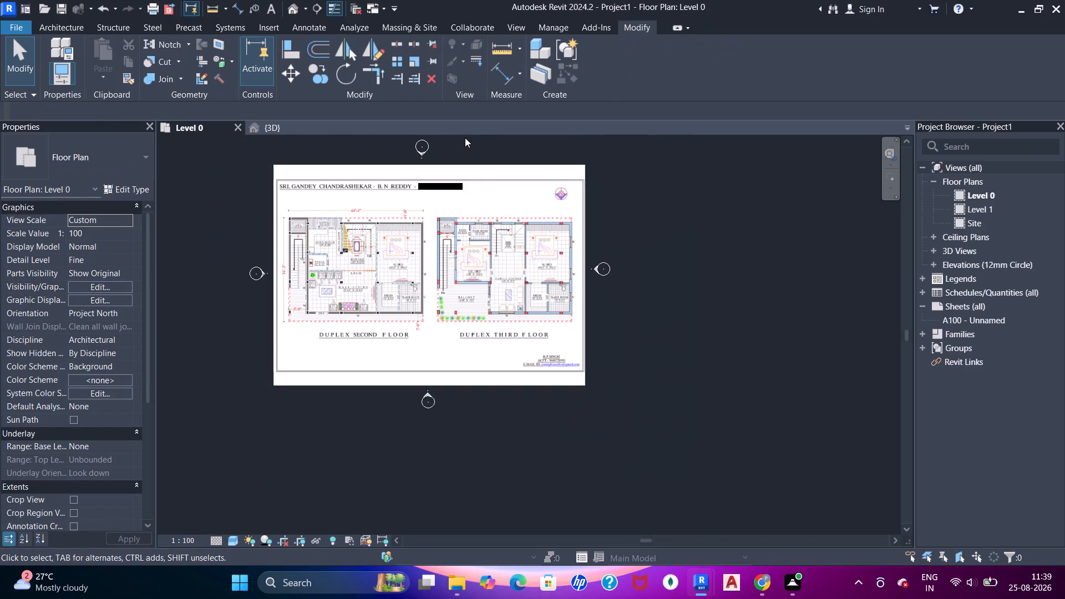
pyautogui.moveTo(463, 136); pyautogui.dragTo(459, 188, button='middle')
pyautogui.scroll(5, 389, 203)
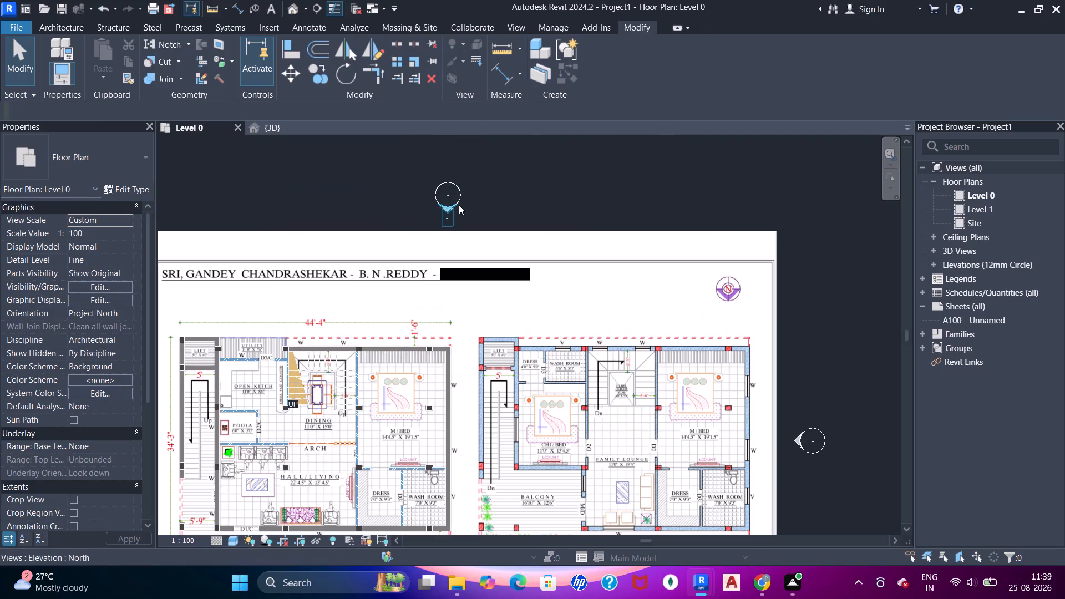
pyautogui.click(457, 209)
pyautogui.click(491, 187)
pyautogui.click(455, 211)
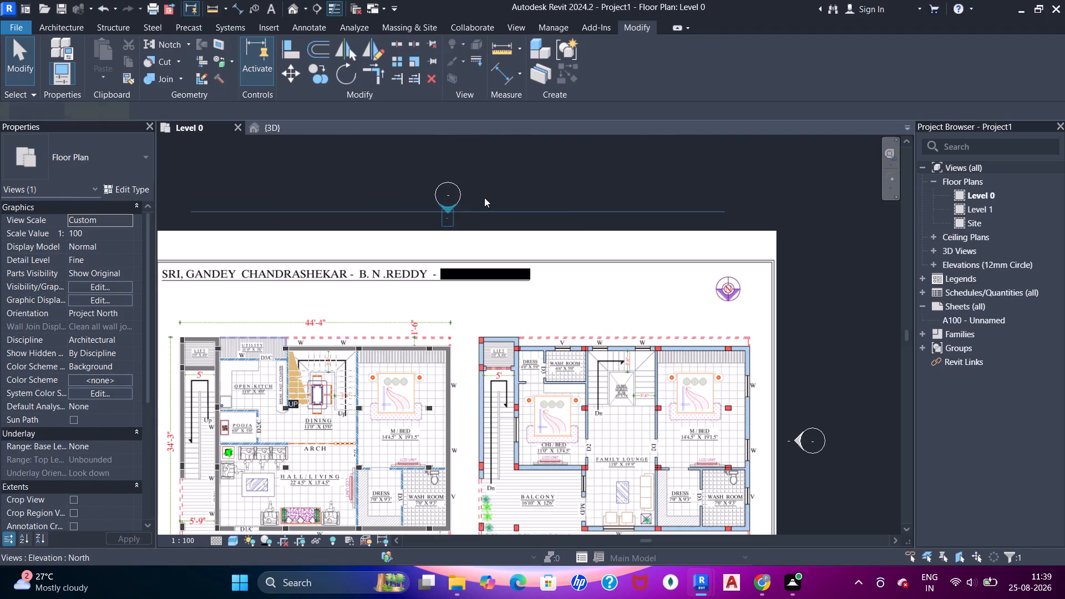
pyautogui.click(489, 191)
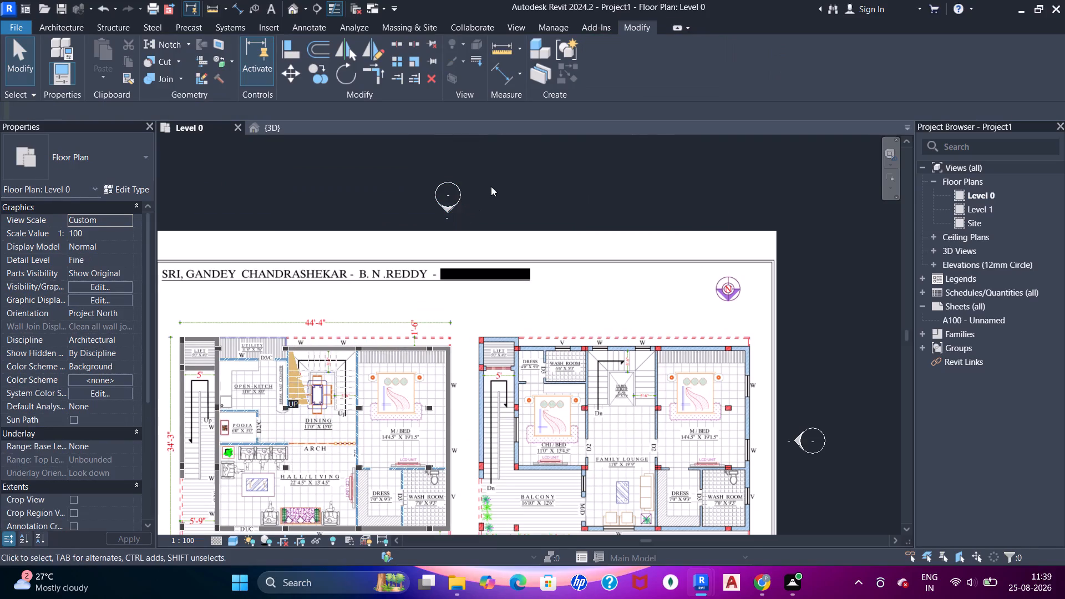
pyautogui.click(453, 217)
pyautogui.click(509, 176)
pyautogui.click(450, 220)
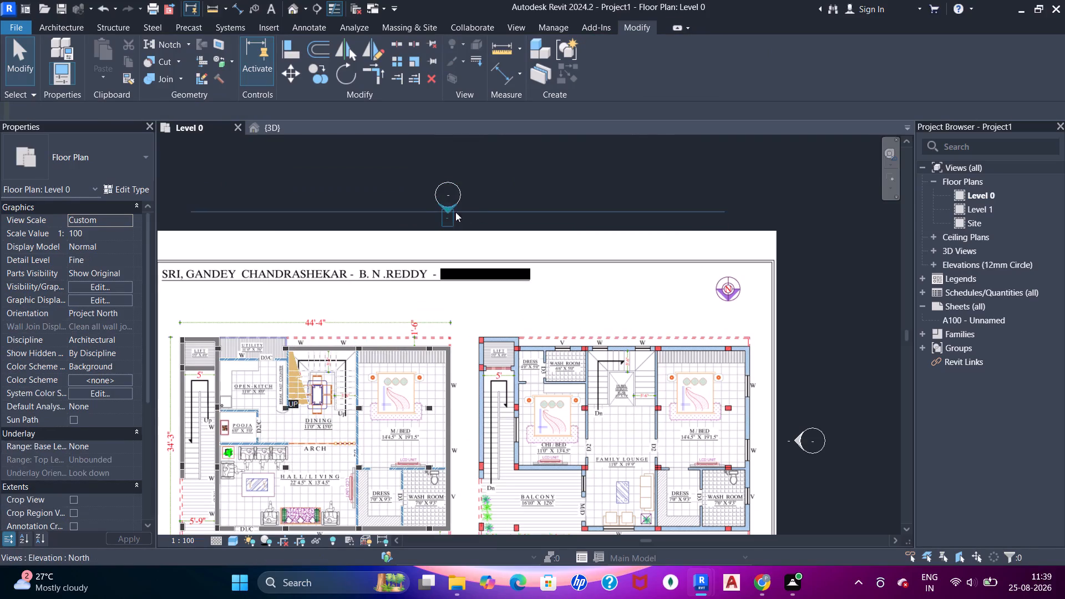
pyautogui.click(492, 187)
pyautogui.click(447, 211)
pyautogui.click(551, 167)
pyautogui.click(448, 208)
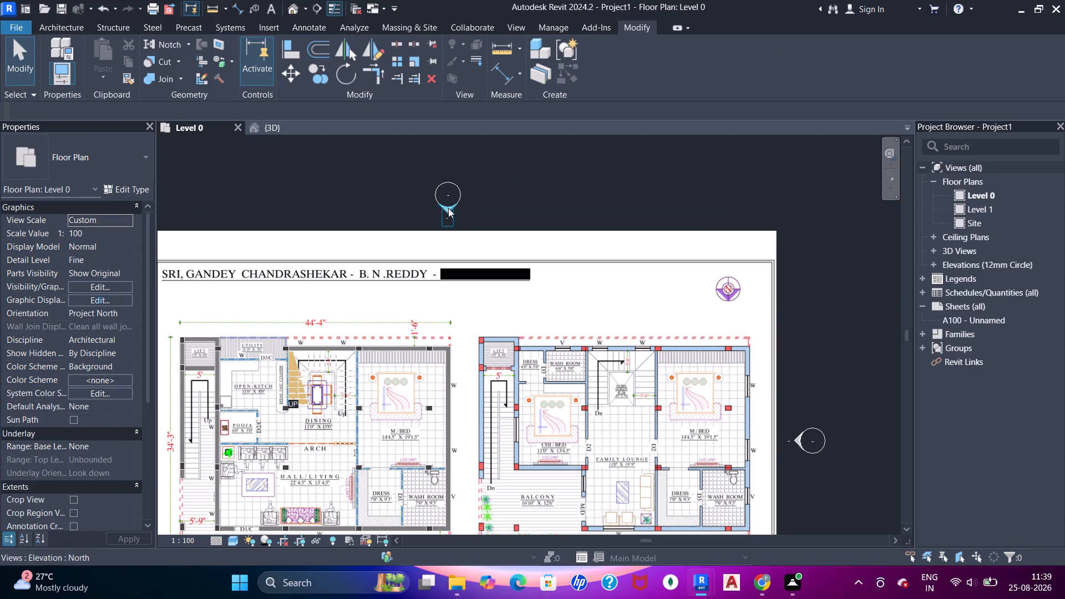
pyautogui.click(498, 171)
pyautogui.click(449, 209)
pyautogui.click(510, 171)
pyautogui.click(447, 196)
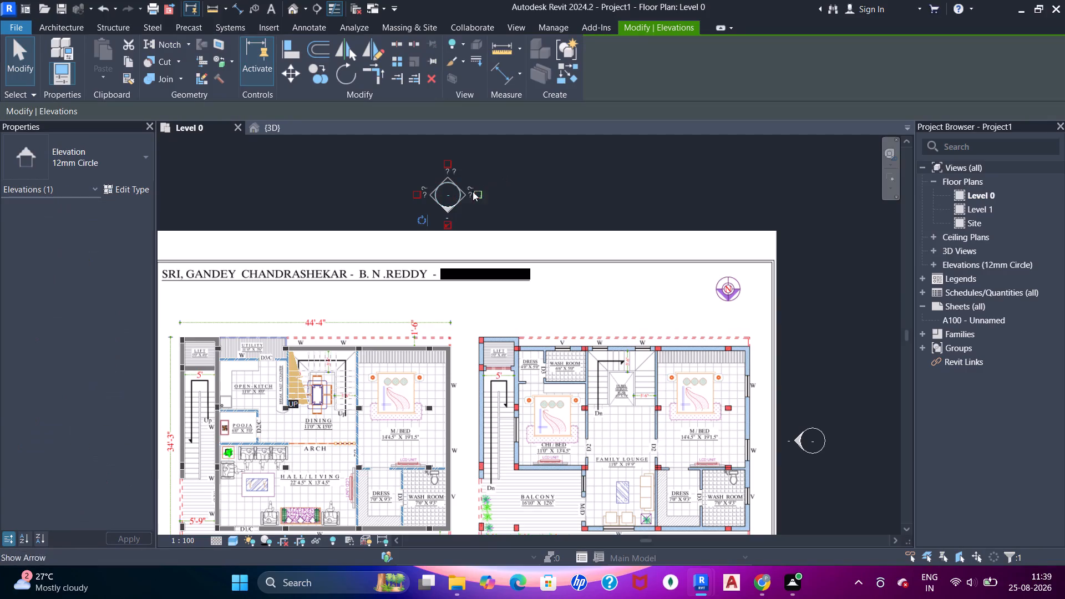
# Examine the north elevation's view line and its extent relative to the plan sheet.
pyautogui.click(546, 162)
pyautogui.click(461, 198)
pyautogui.click(544, 160)
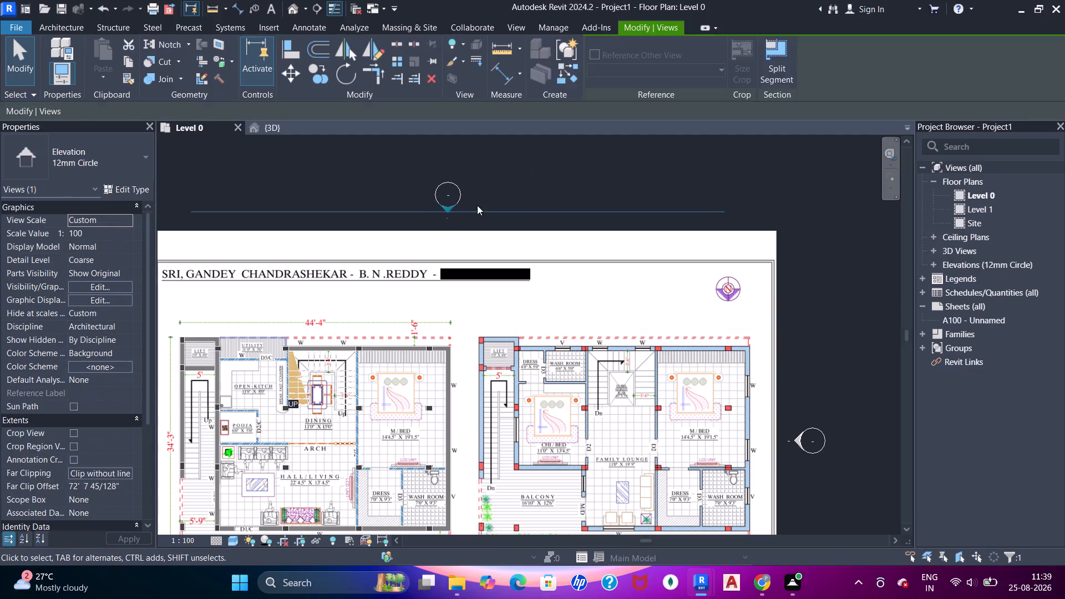
pyautogui.moveTo(434, 216); pyautogui.dragTo(445, 214)
pyautogui.click(427, 219)
pyautogui.click(449, 216)
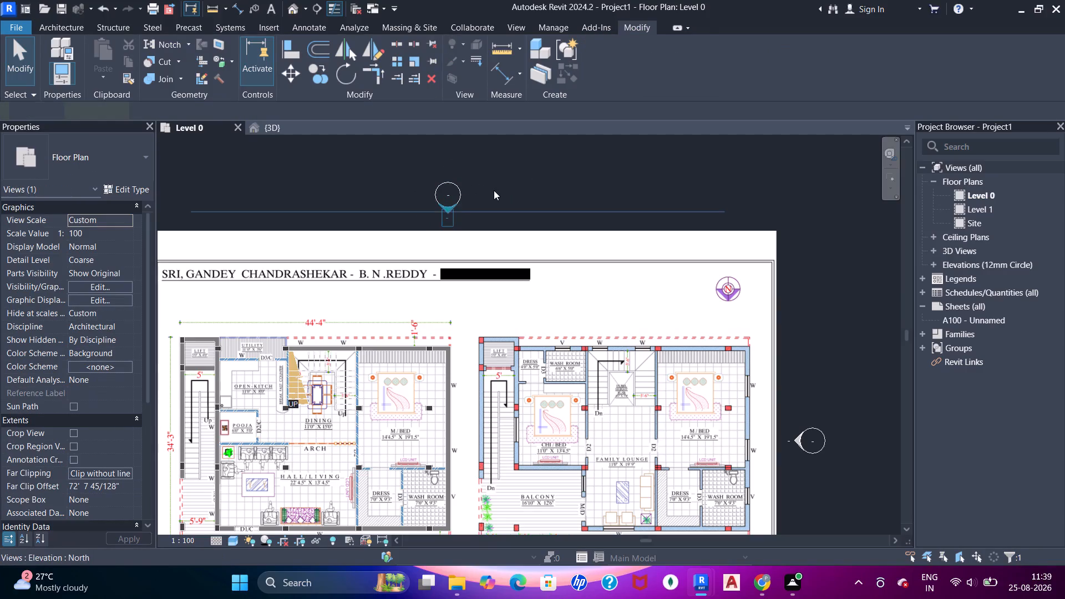
pyautogui.click(494, 190)
pyautogui.click(453, 211)
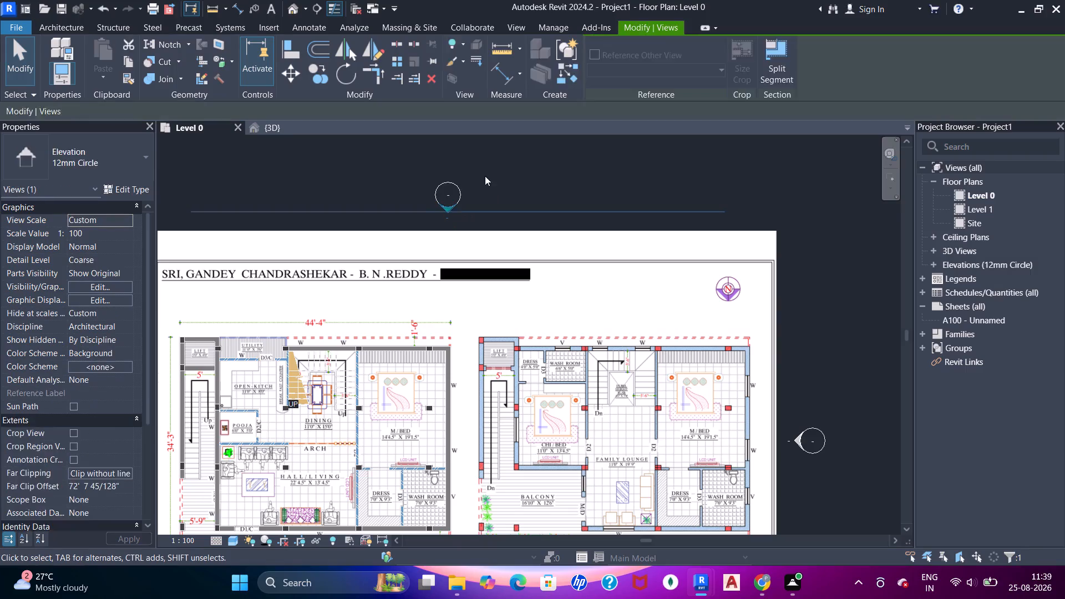
pyautogui.click(485, 176)
# Extend the east elevation's far clip to about 89'-9" and shift its view line slightly outward, just past the third-floor plan.
pyautogui.scroll(-6, 476, 205)
pyautogui.scroll(5, 634, 326)
pyautogui.click(602, 295)
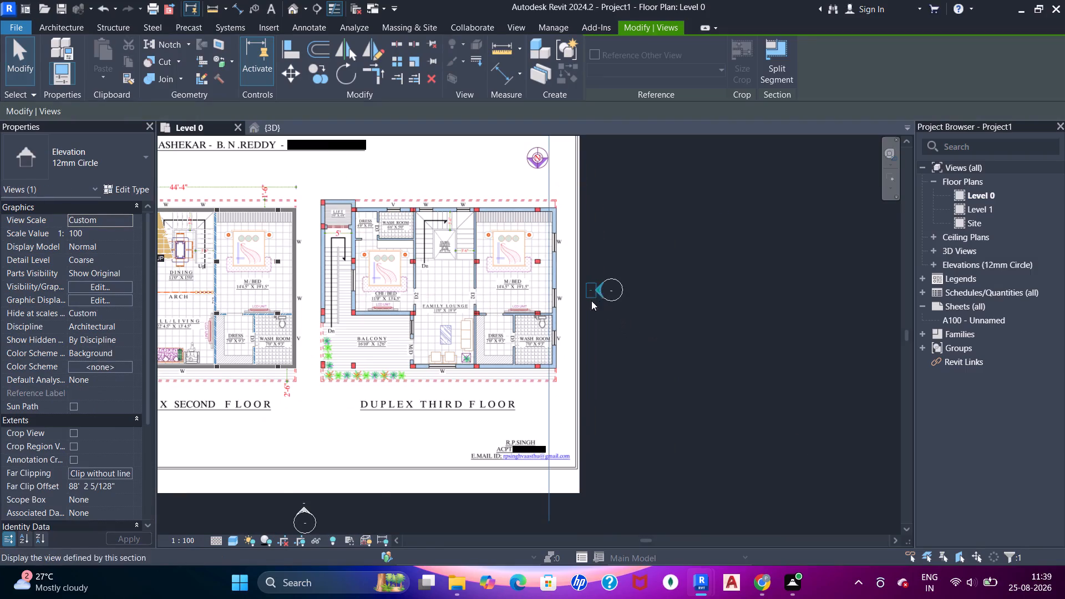
pyautogui.scroll(-4, 590, 301)
pyautogui.click(566, 297)
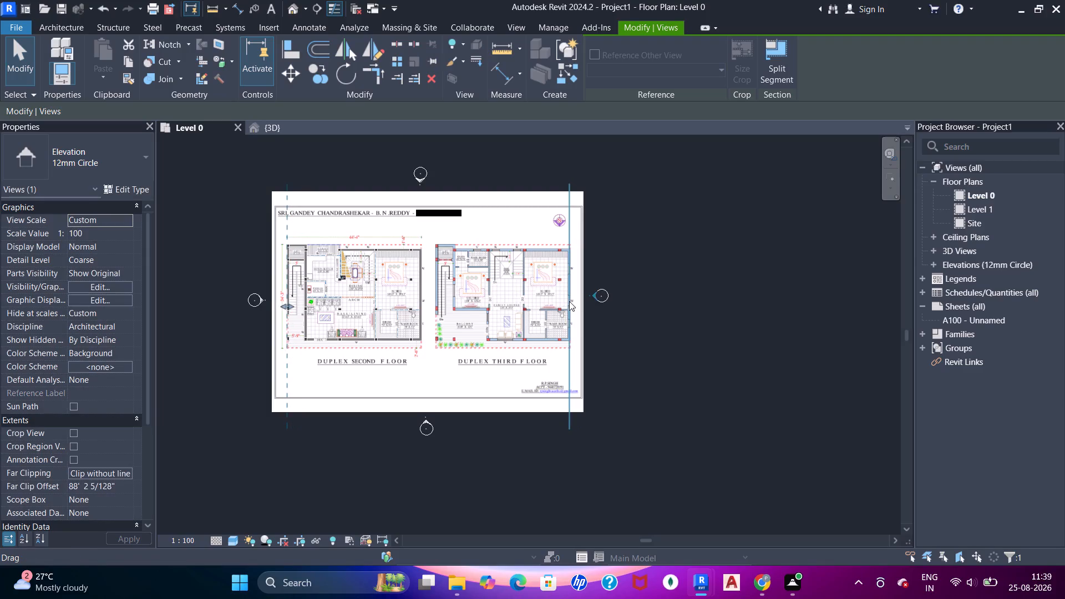
pyautogui.scroll(3, 270, 303)
pyautogui.moveTo(291, 308); pyautogui.dragTo(283, 311)
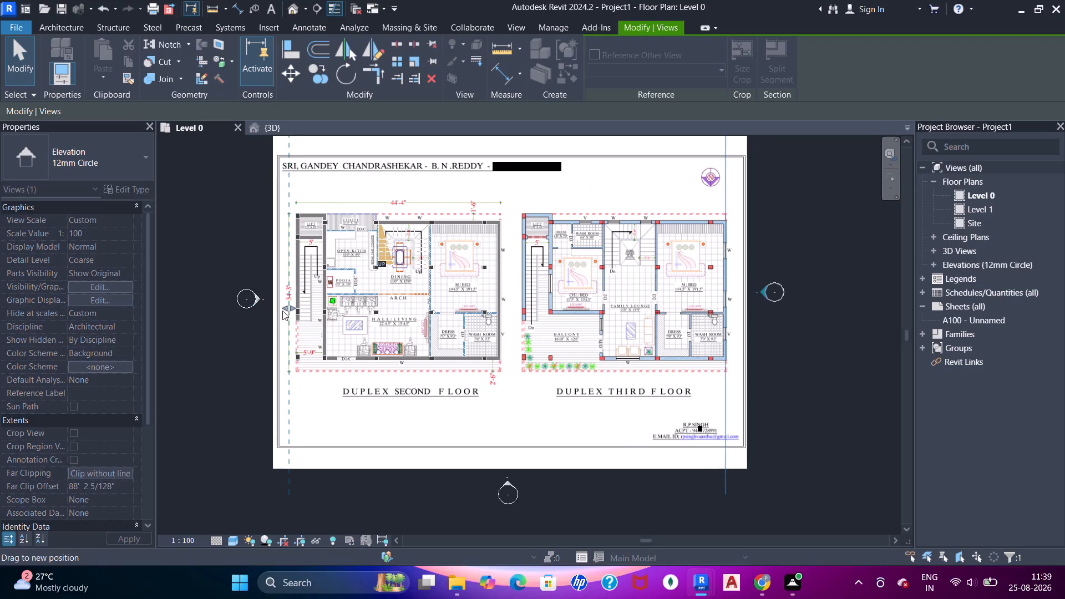
pyautogui.moveTo(725, 296); pyautogui.dragTo(732, 297)
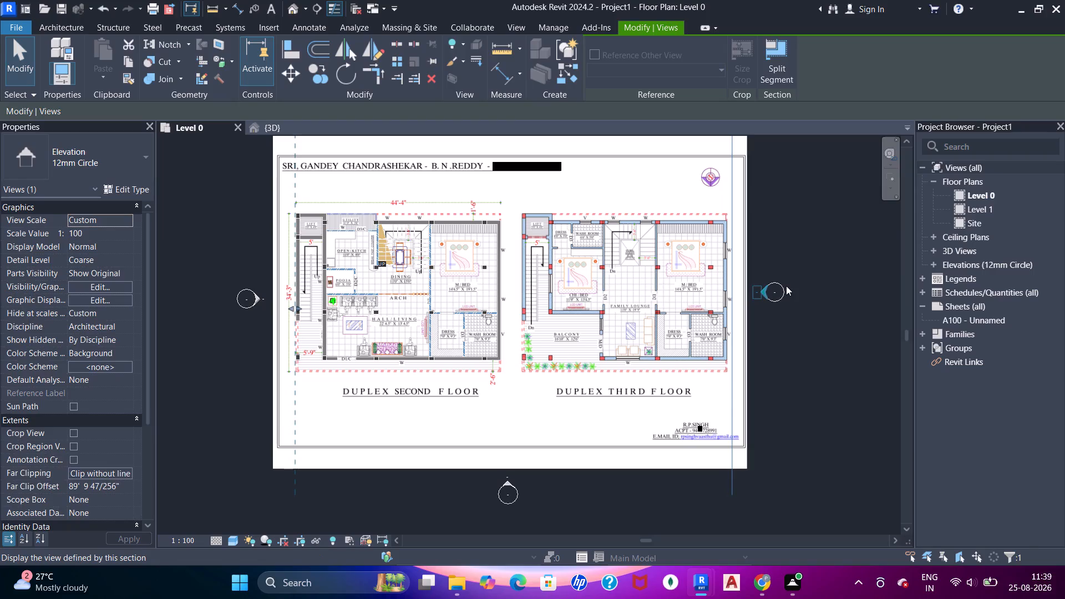
pyautogui.click(792, 253)
pyautogui.click(758, 293)
pyautogui.click(793, 243)
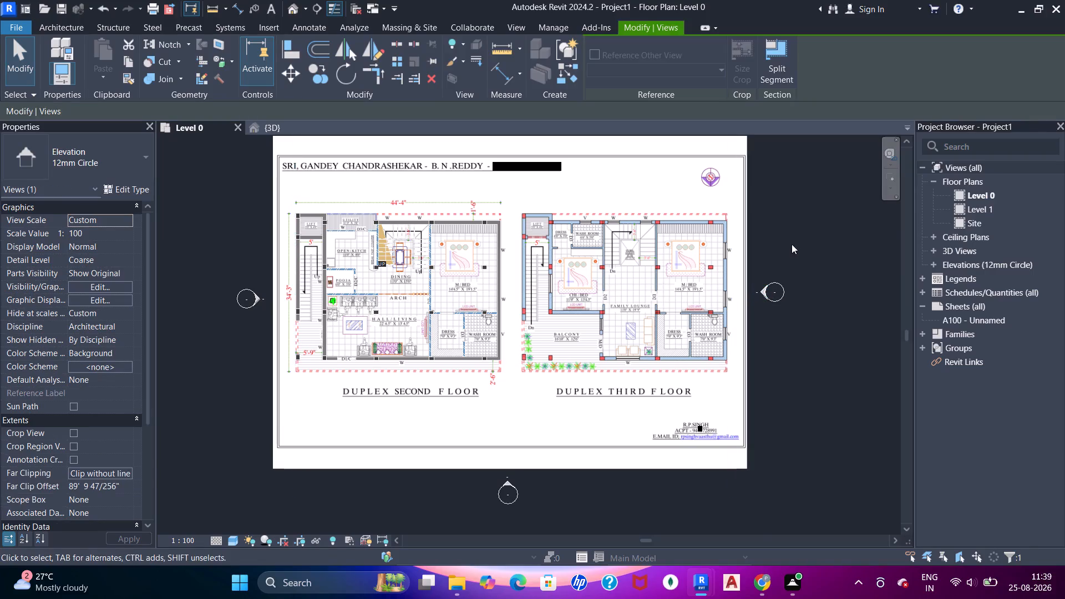
# Move the east elevation marker slightly closer to the plan sheet's east edge.
pyautogui.click(787, 288)
pyautogui.moveTo(779, 296); pyautogui.dragTo(760, 297)
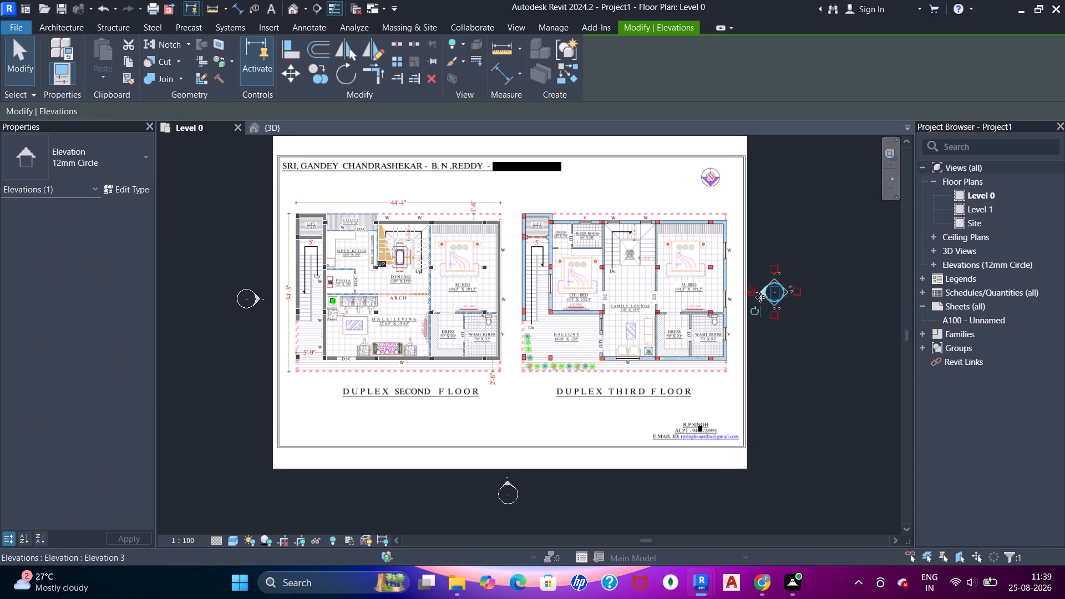
pyautogui.moveTo(760, 297); pyautogui.dragTo(774, 296)
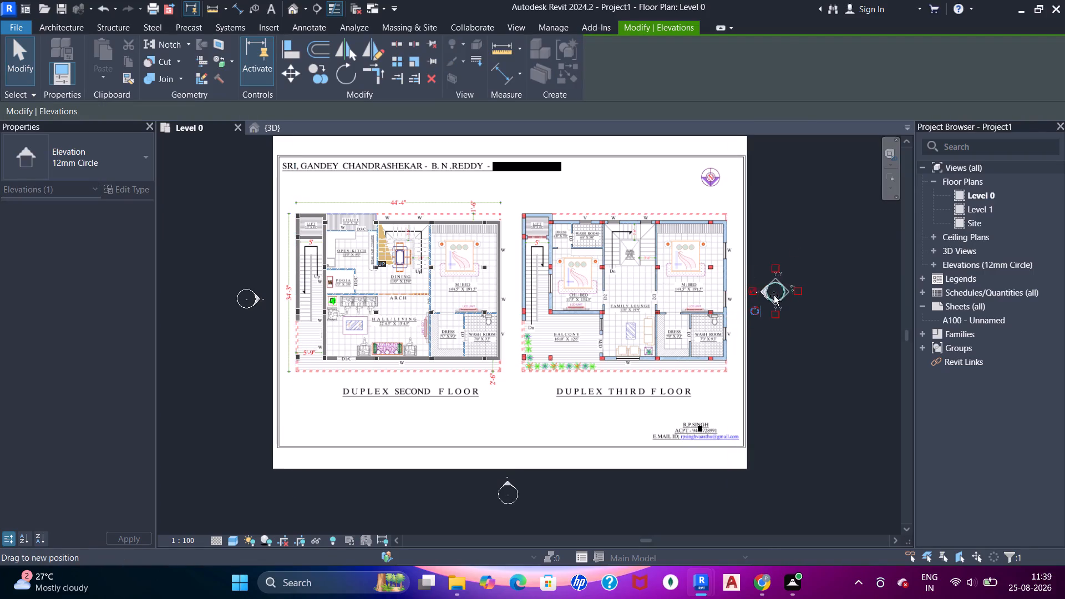
pyautogui.moveTo(774, 296); pyautogui.dragTo(769, 297)
pyautogui.click(778, 211)
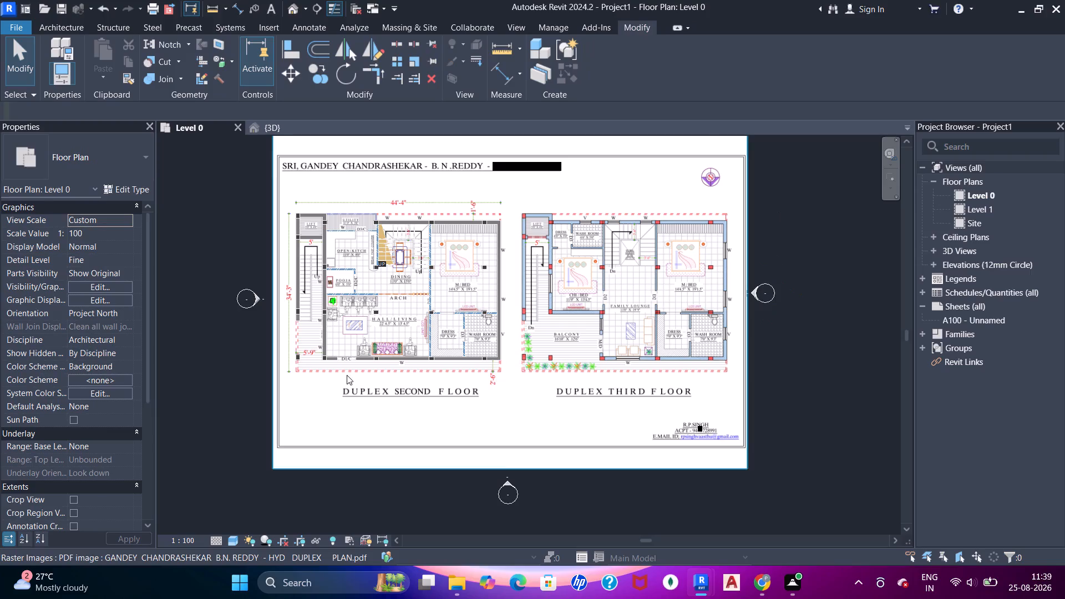
# Move the west elevation marker inward onto the plan sheet's west edge, beside the duplex second floor plan.
pyautogui.click(246, 299)
pyautogui.scroll(5, 247, 298)
pyautogui.moveTo(247, 299); pyautogui.dragTo(271, 299)
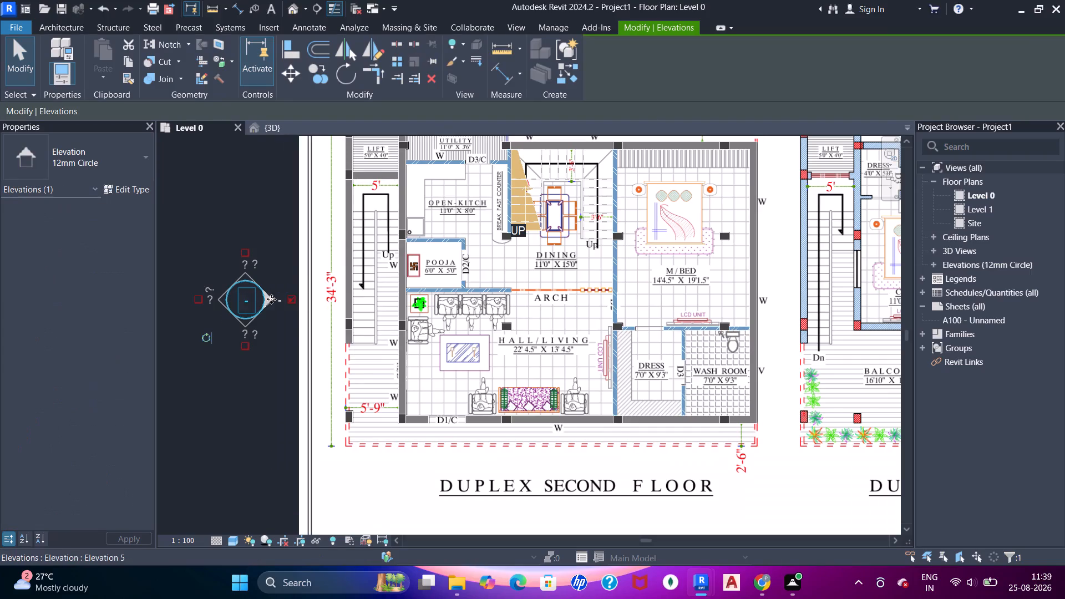
pyautogui.moveTo(271, 299); pyautogui.dragTo(301, 299)
# Move the north elevation marker down onto the plan sheet's upper margin, just above the project title line.
pyautogui.scroll(-6, 301, 299)
pyautogui.moveTo(340, 258); pyautogui.dragTo(328, 314, button='middle')
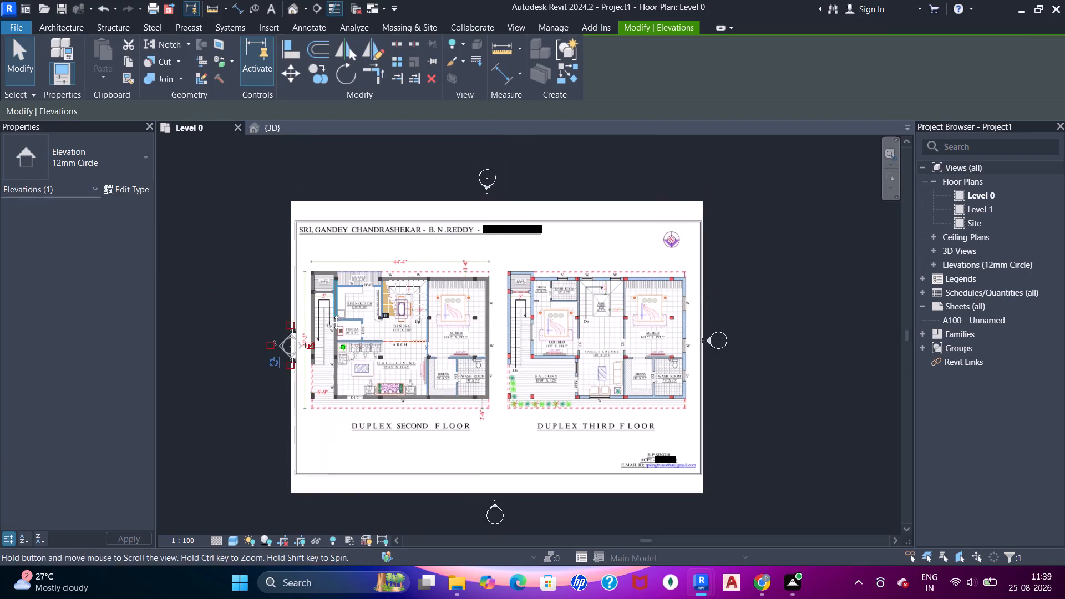
pyautogui.click(447, 169)
pyautogui.scroll(6, 507, 212)
pyautogui.click(458, 166)
pyautogui.scroll(-5, 458, 166)
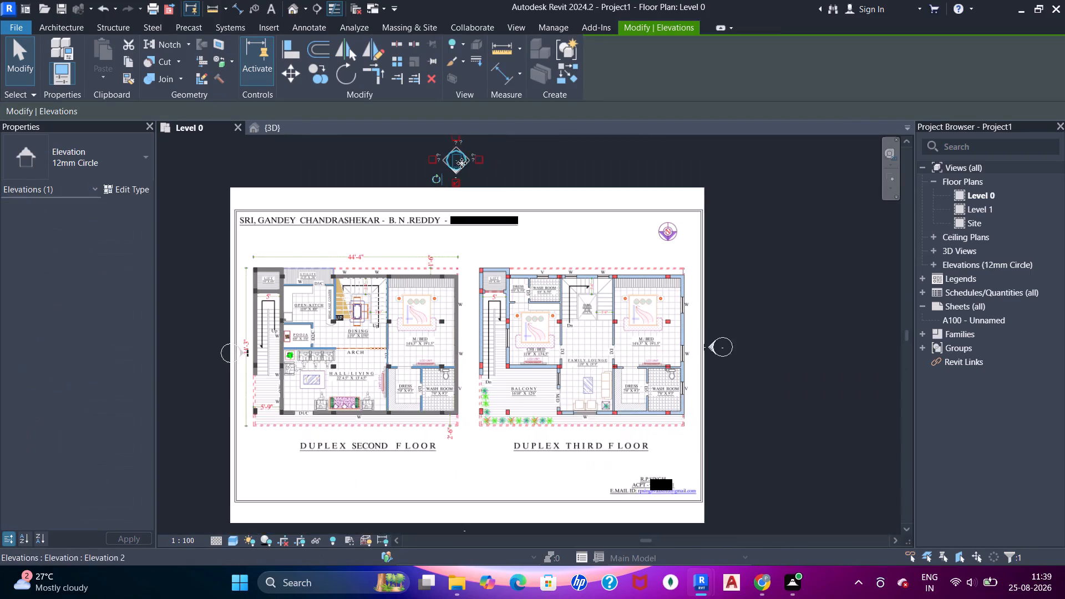
pyautogui.moveTo(464, 165); pyautogui.dragTo(503, 184, button='middle')
pyautogui.moveTo(499, 182); pyautogui.dragTo(505, 252)
pyautogui.moveTo(502, 248); pyautogui.dragTo(500, 221)
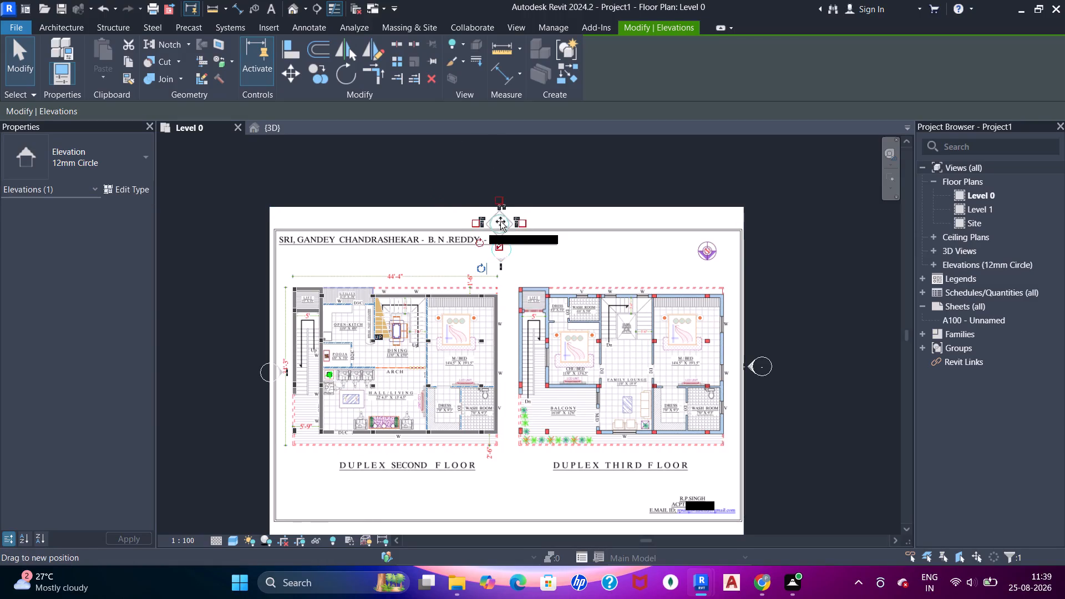
pyautogui.moveTo(500, 221); pyautogui.dragTo(500, 215)
# Move the south elevation marker up onto the plan sheet, between and just below the second-floor and third-floor plan titles.
pyautogui.scroll(-3, 510, 230)
pyautogui.moveTo(522, 329); pyautogui.dragTo(510, 262, button='middle')
pyautogui.scroll(5, 536, 424)
pyautogui.click(516, 399)
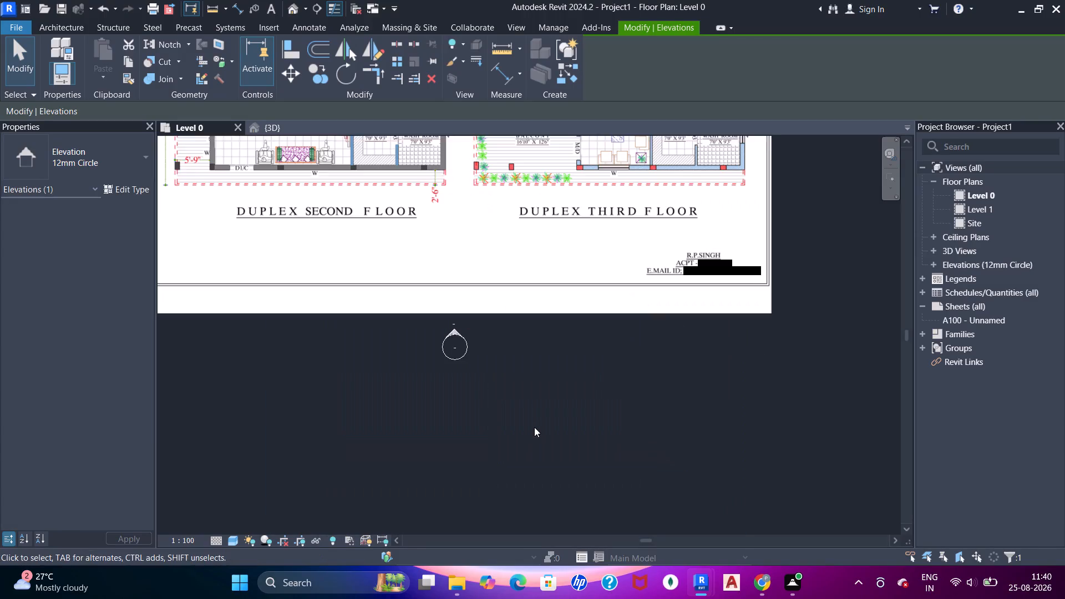
pyautogui.scroll(1, 494, 376)
pyautogui.moveTo(492, 387); pyautogui.dragTo(498, 430, button='middle')
pyautogui.click(449, 388)
pyautogui.moveTo(457, 389); pyautogui.dragTo(465, 270)
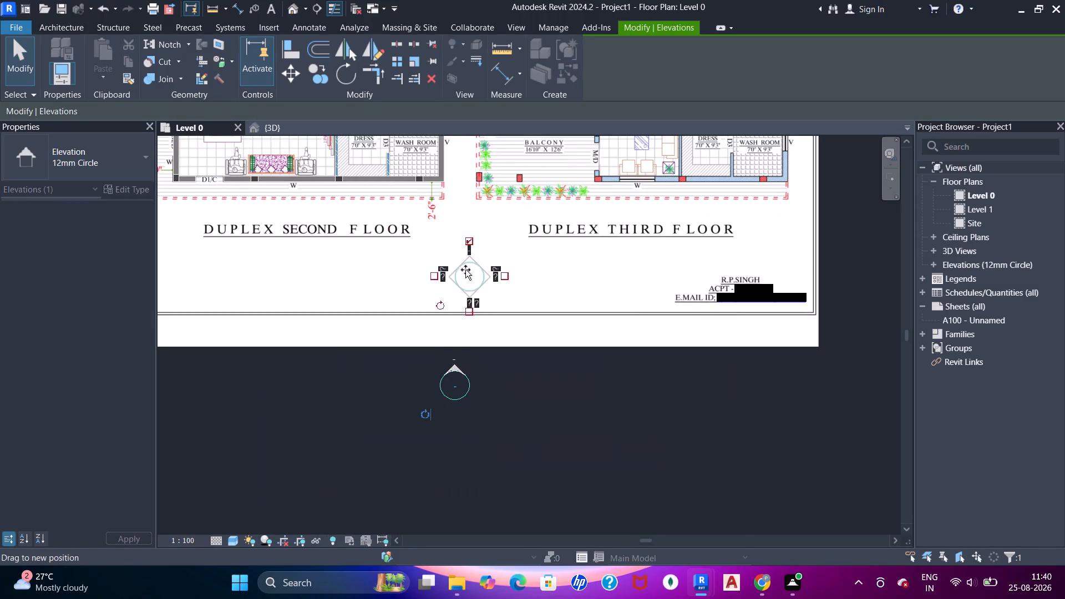
pyautogui.moveTo(465, 270); pyautogui.dragTo(463, 267)
pyautogui.scroll(-6, 463, 269)
pyautogui.moveTo(461, 270); pyautogui.dragTo(464, 337, button='middle')
pyautogui.scroll(2, 464, 337)
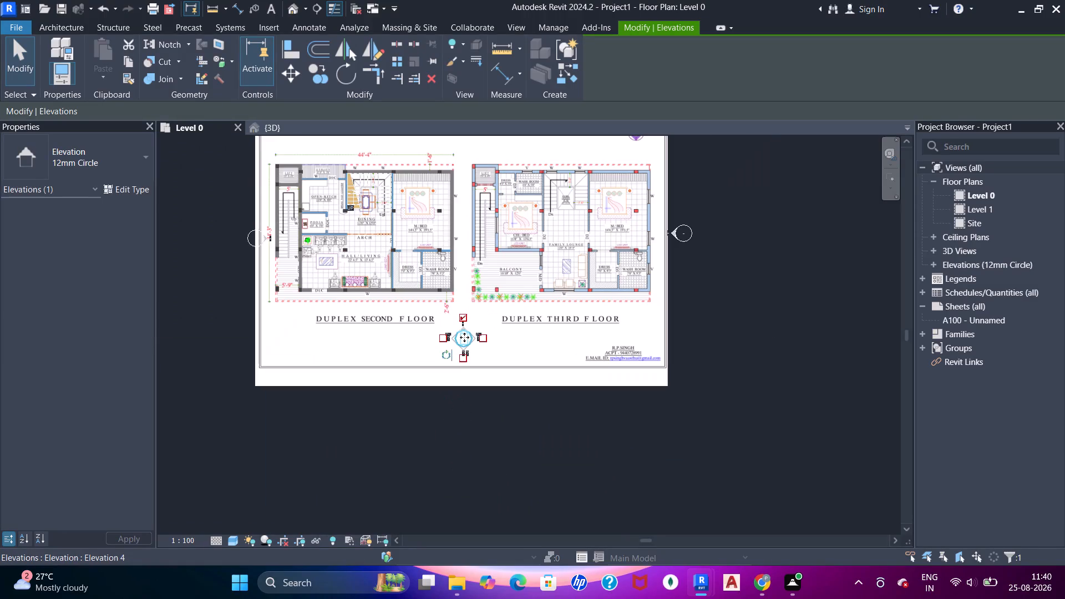
pyautogui.scroll(-1, 464, 337)
pyautogui.moveTo(470, 326); pyautogui.dragTo(476, 377, button='middle')
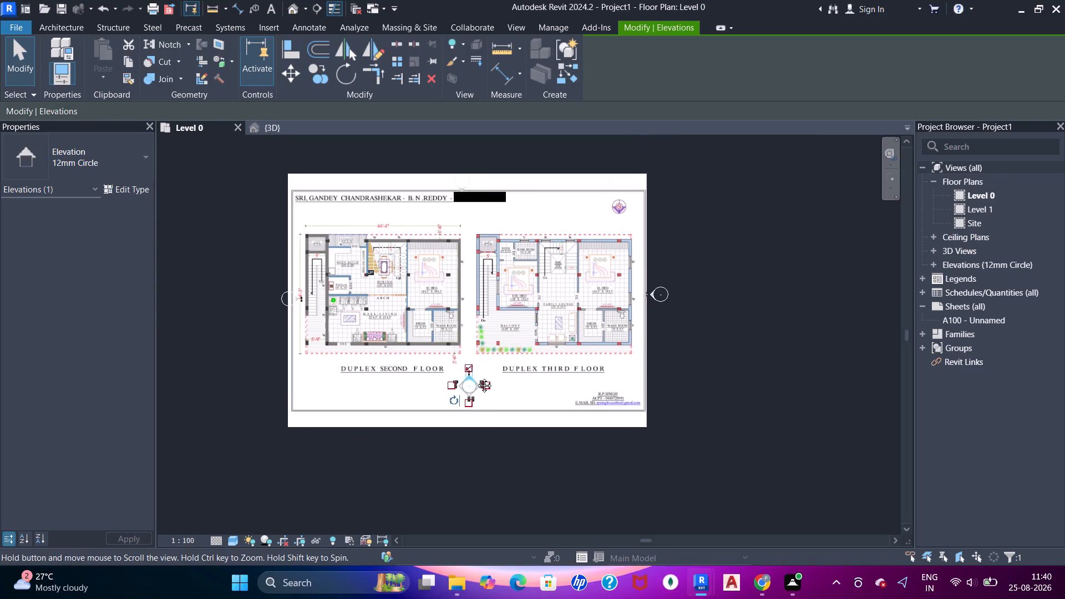
pyautogui.moveTo(476, 377); pyautogui.dragTo(476, 378, button='middle')
pyautogui.click(700, 242)
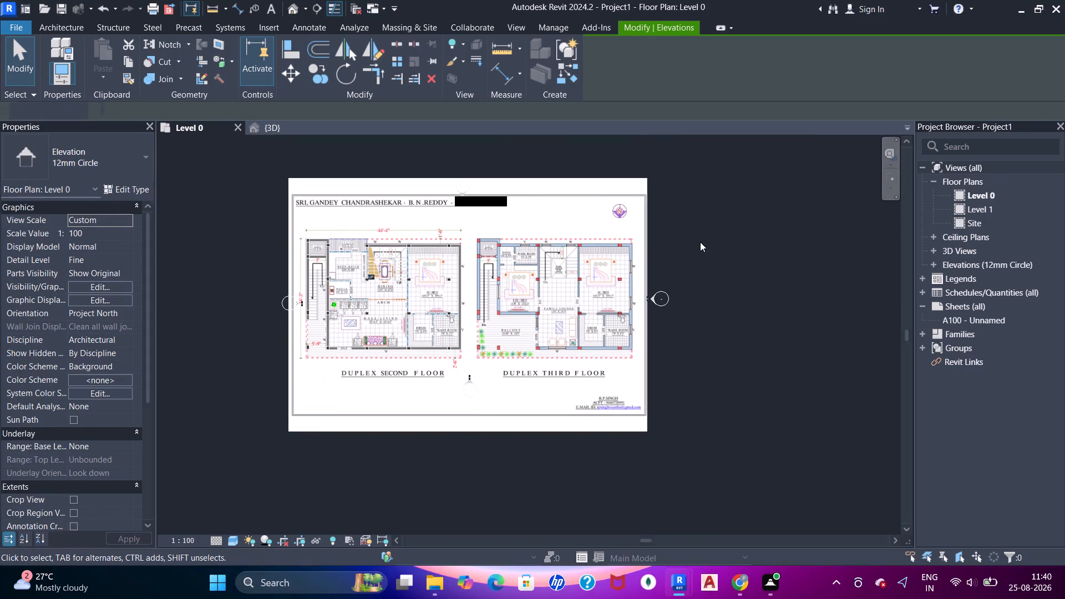
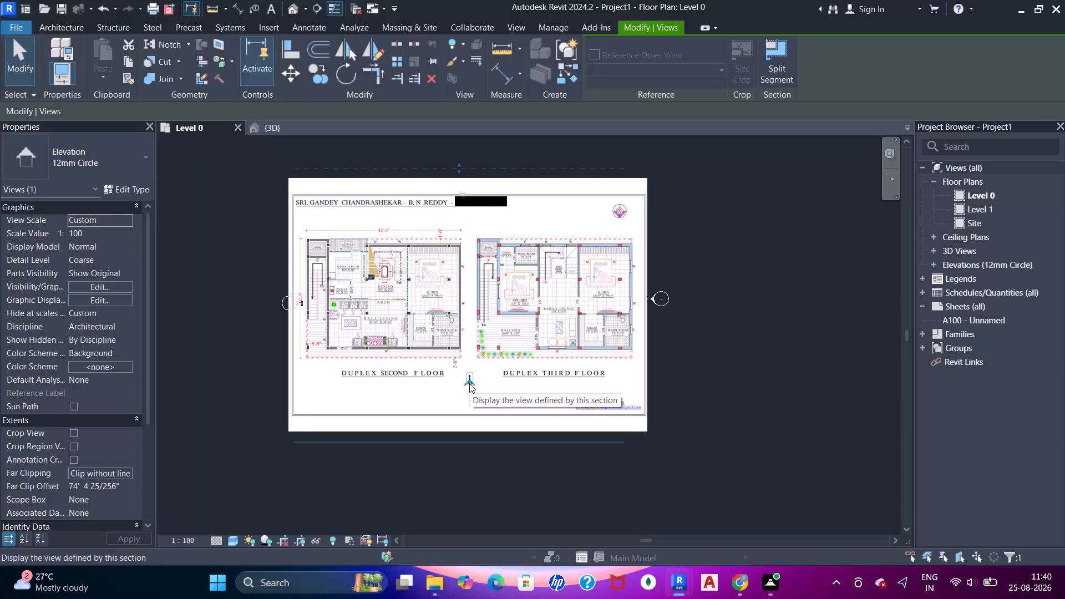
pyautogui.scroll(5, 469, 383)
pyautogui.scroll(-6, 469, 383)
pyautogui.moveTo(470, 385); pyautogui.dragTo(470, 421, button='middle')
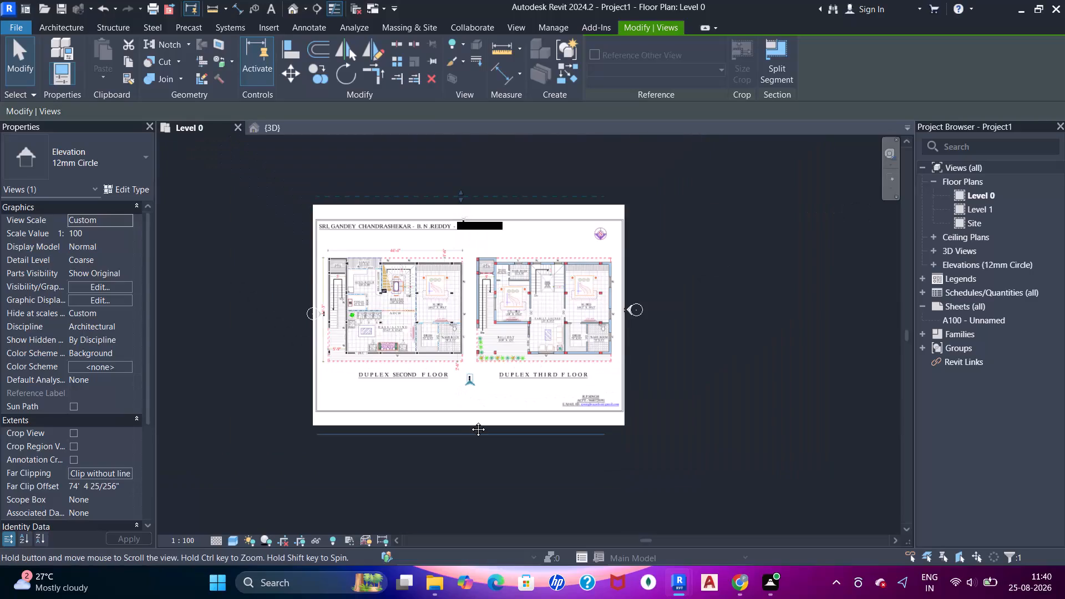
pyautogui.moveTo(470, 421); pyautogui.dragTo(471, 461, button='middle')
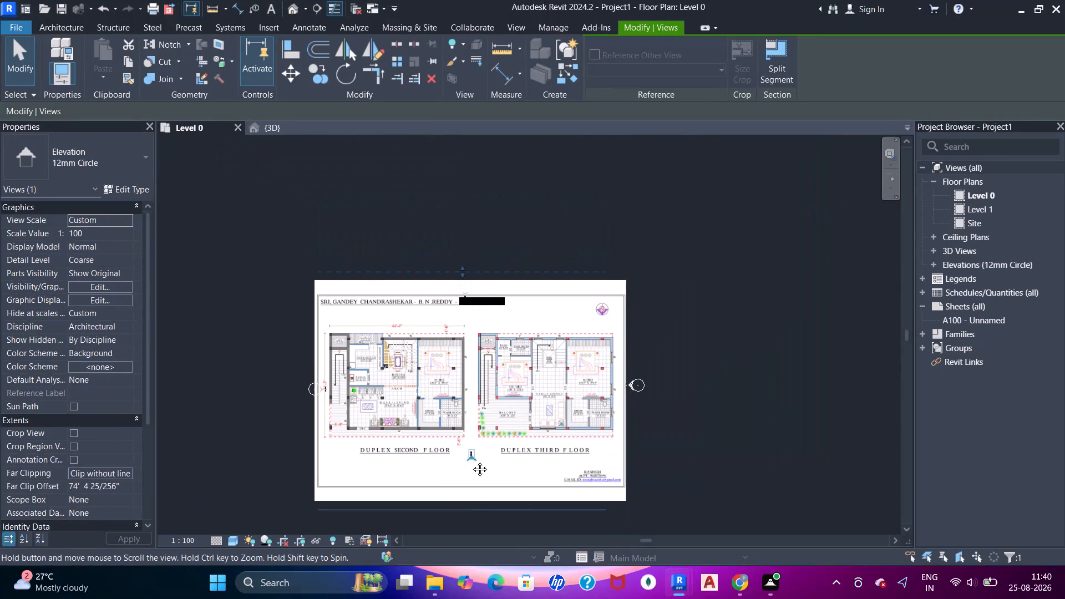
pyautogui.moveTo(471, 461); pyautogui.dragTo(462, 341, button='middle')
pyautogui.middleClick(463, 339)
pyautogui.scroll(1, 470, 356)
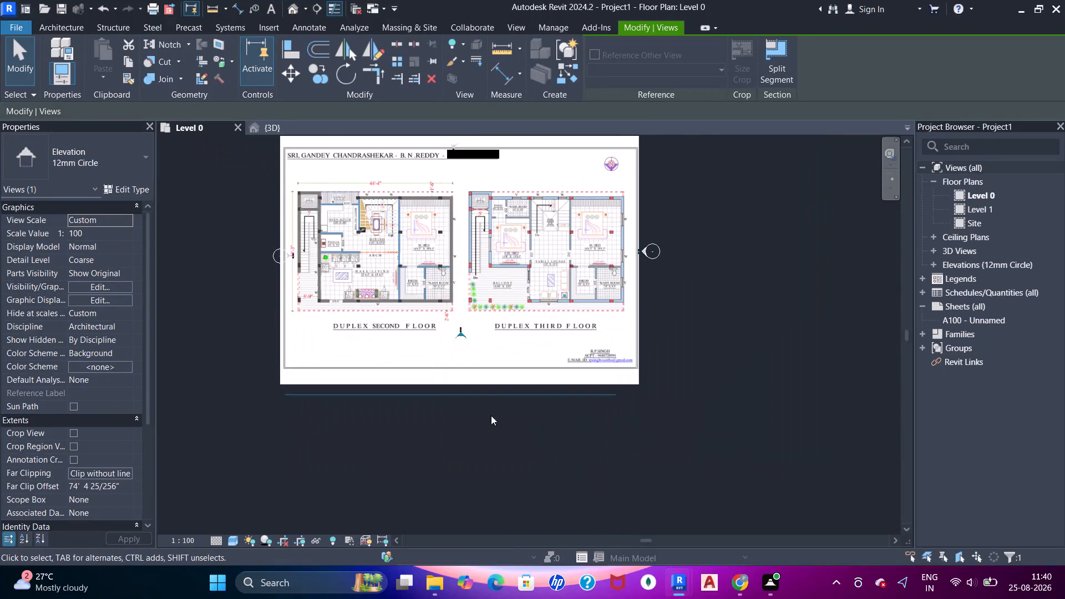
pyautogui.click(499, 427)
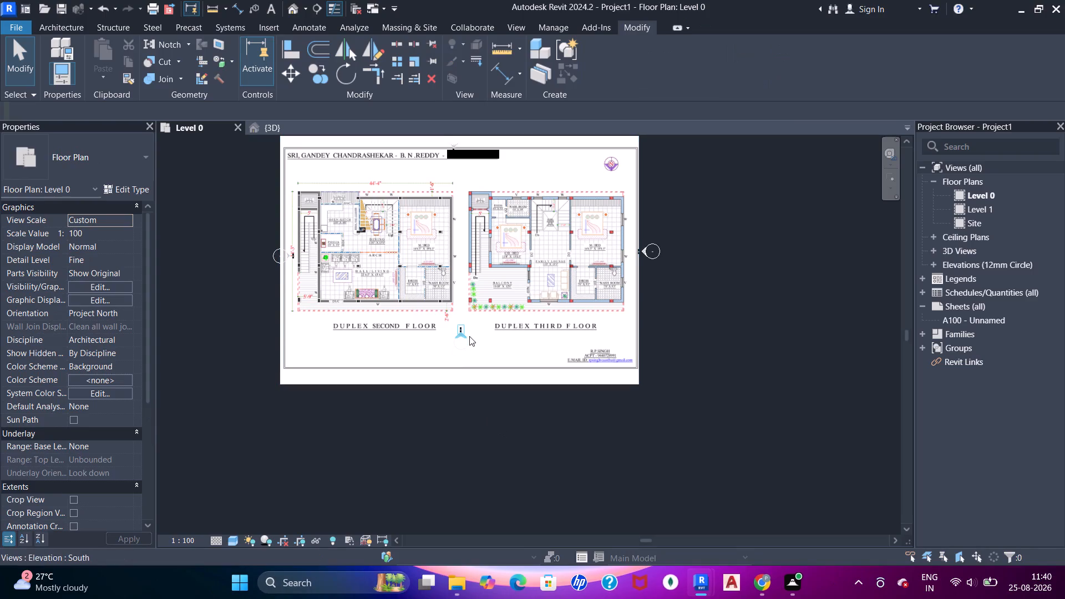
# Select the south elevation marker's view arrow between the duplex second-floor and third-floor plan titles.
pyautogui.click(469, 336)
pyautogui.moveTo(469, 338); pyautogui.dragTo(469, 383, button='middle')
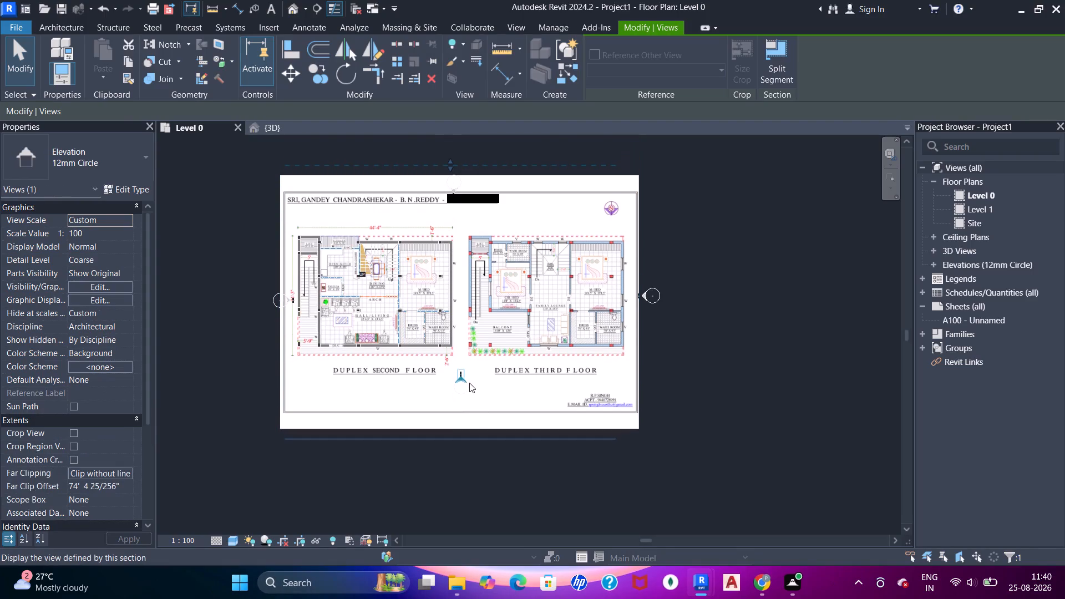
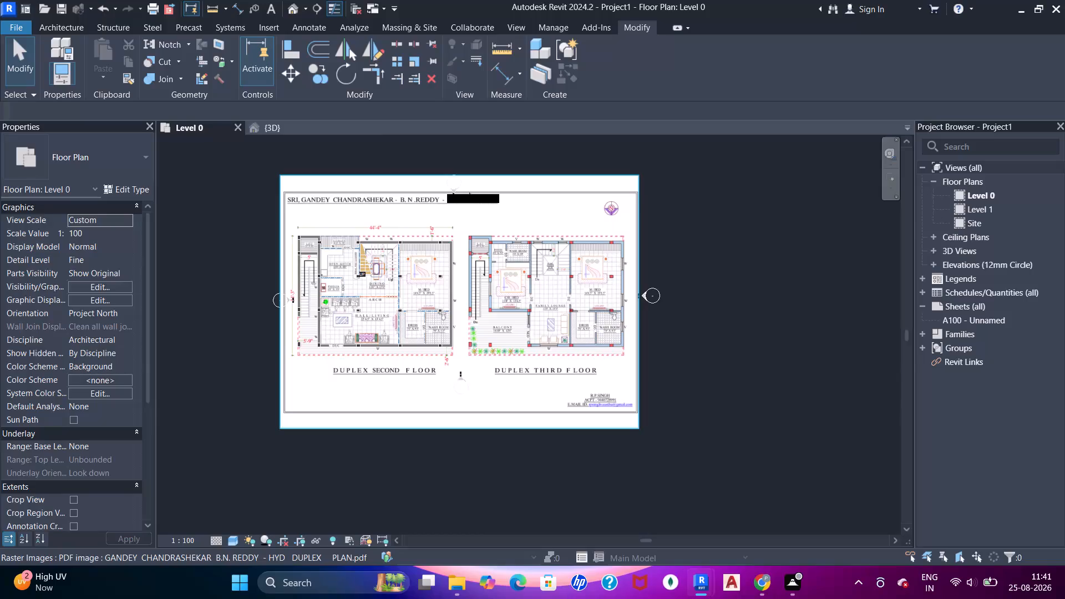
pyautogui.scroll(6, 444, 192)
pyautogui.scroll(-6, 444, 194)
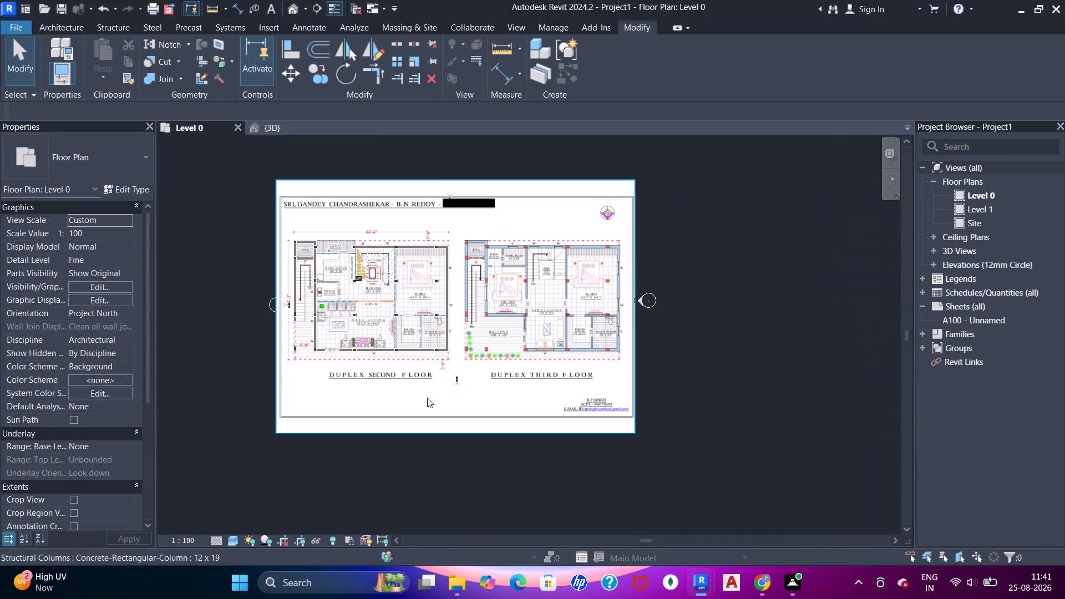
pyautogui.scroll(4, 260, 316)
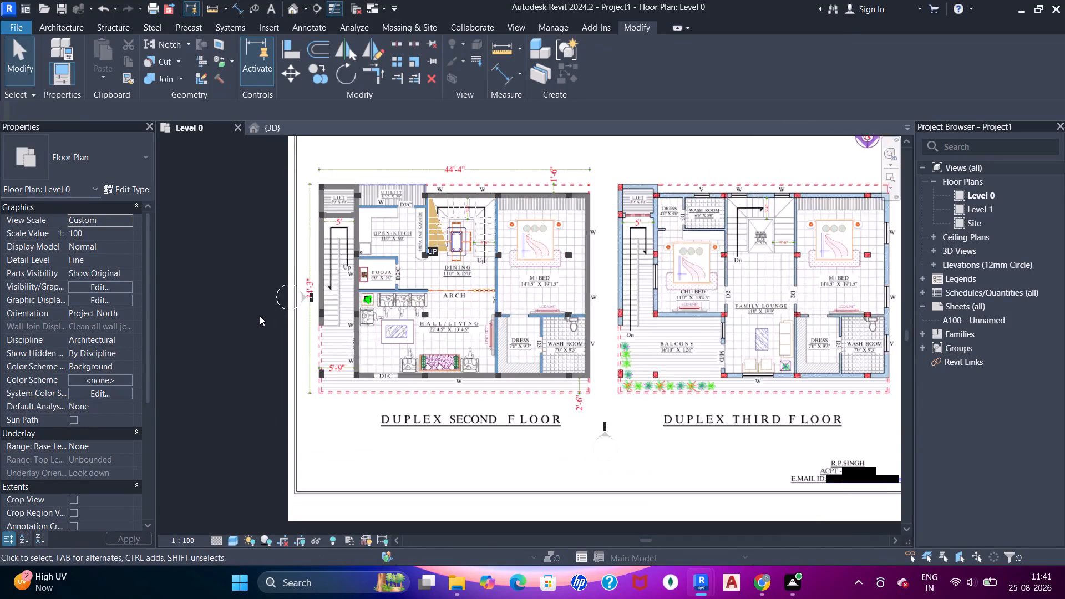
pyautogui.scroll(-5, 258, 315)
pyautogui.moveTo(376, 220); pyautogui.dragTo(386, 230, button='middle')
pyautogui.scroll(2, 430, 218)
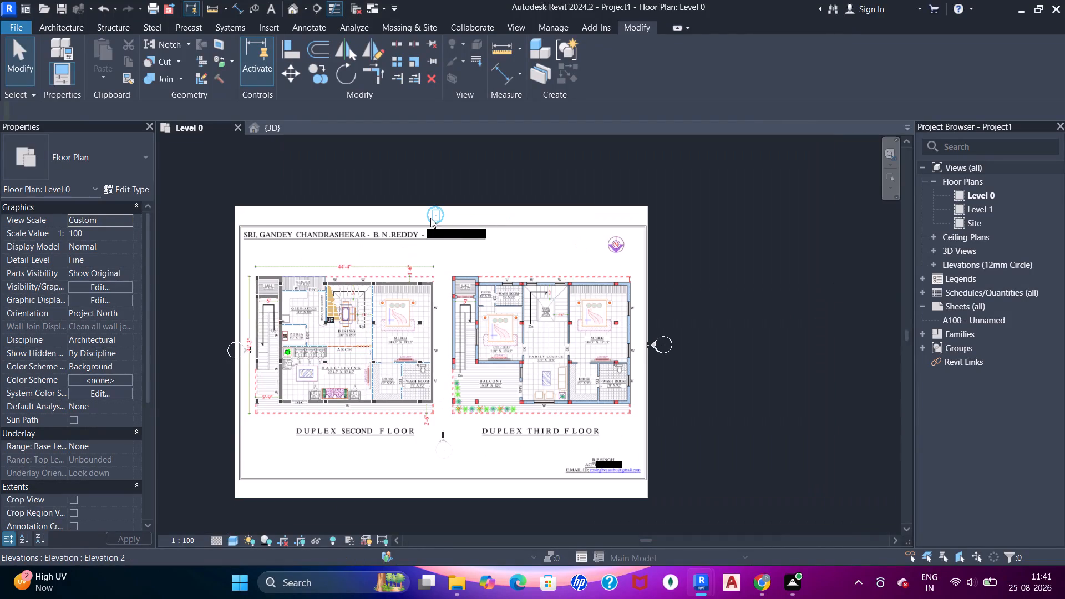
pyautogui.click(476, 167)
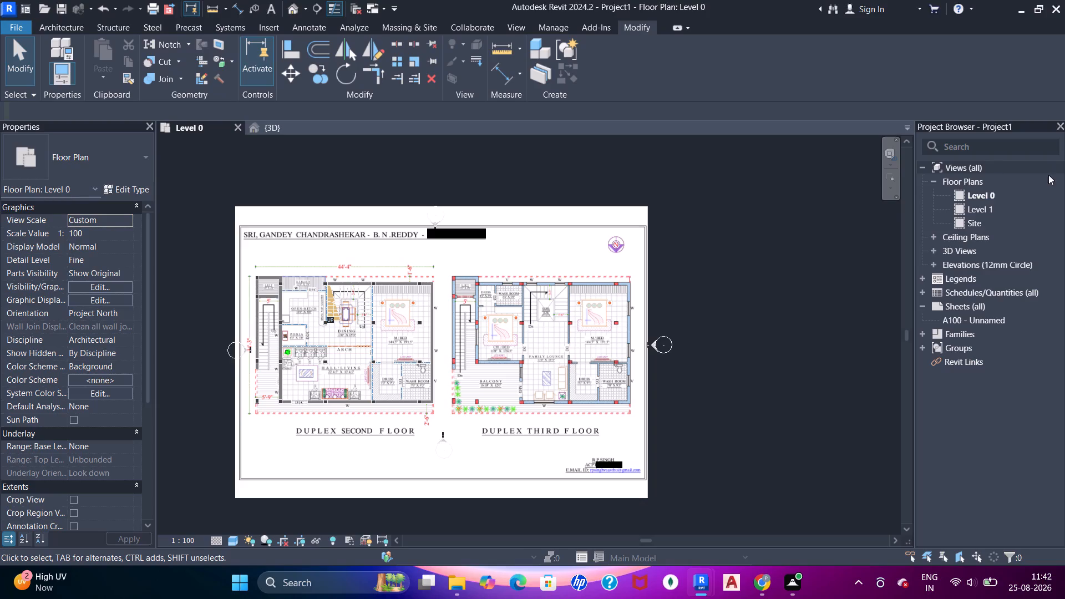
# Examine the duplex second-floor walls and columns against the PDF plan, from the kitchen and pooja to the master bedroom, dress and wash room.
pyautogui.scroll(6, 364, 328)
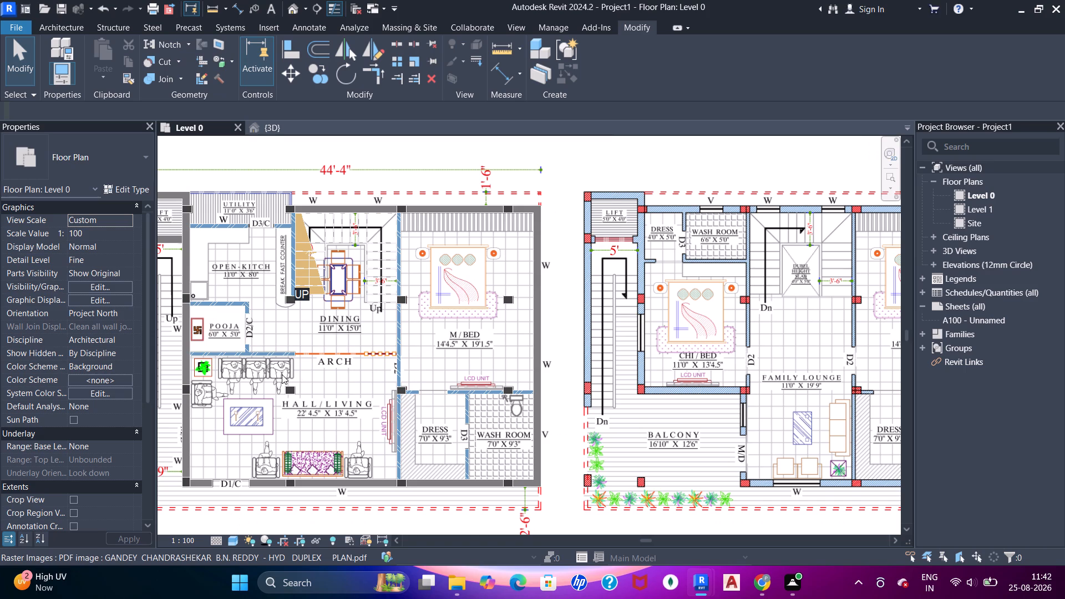
pyautogui.moveTo(282, 374); pyautogui.dragTo(342, 331, button='middle')
pyautogui.scroll(5, 384, 321)
pyautogui.scroll(-2, 382, 326)
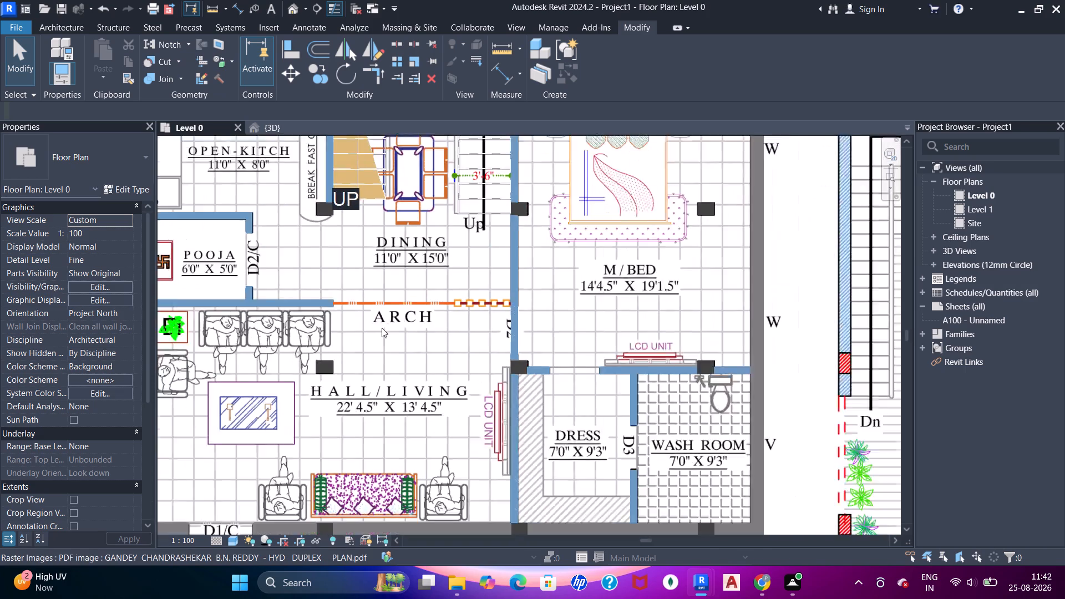
pyautogui.scroll(-4, 382, 328)
pyautogui.scroll(5, 377, 346)
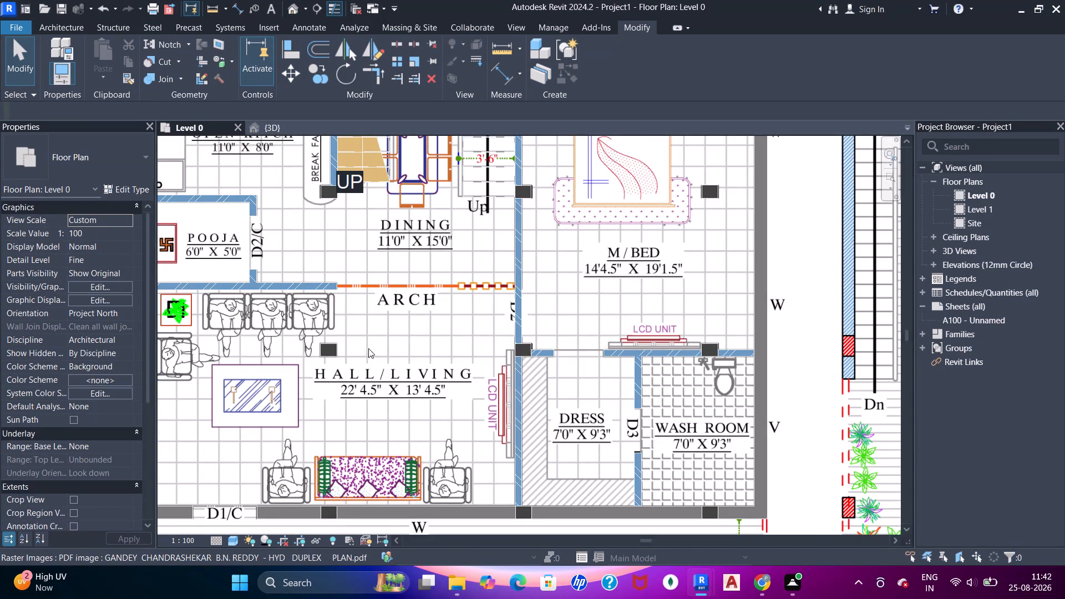
pyautogui.scroll(-2, 356, 308)
pyautogui.moveTo(356, 317); pyautogui.dragTo(384, 293, button='middle')
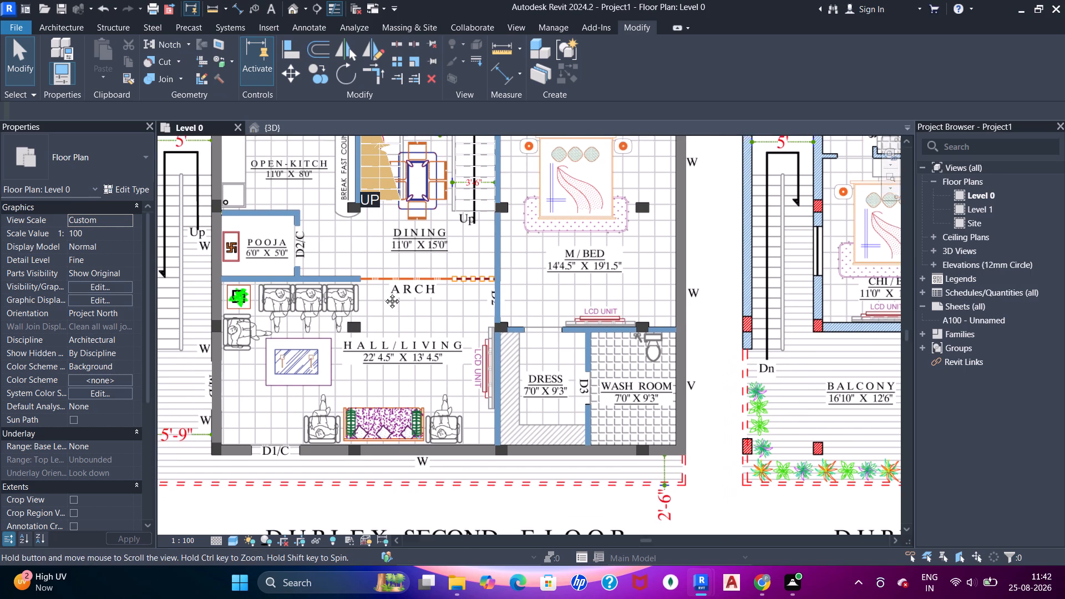
pyautogui.moveTo(384, 293); pyautogui.dragTo(398, 280, button='middle')
pyautogui.scroll(-1, 398, 283)
pyautogui.moveTo(448, 241); pyautogui.dragTo(453, 287, button='middle')
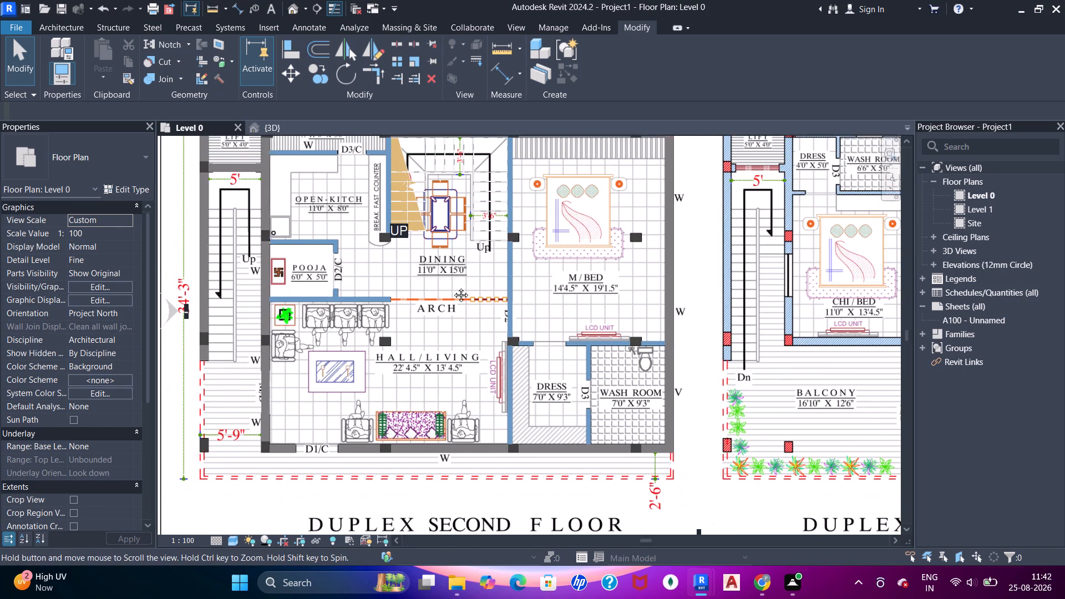
pyautogui.moveTo(453, 287); pyautogui.dragTo(447, 297, button='middle')
pyautogui.scroll(3, 266, 291)
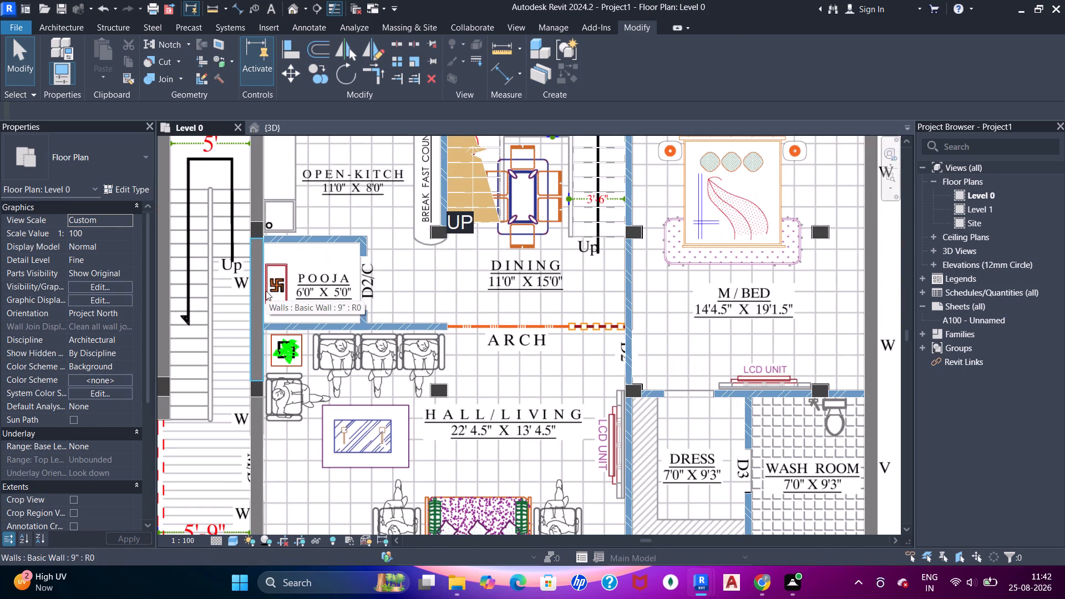
pyautogui.scroll(-2, 265, 296)
pyautogui.moveTo(310, 270); pyautogui.dragTo(415, 338, button='middle')
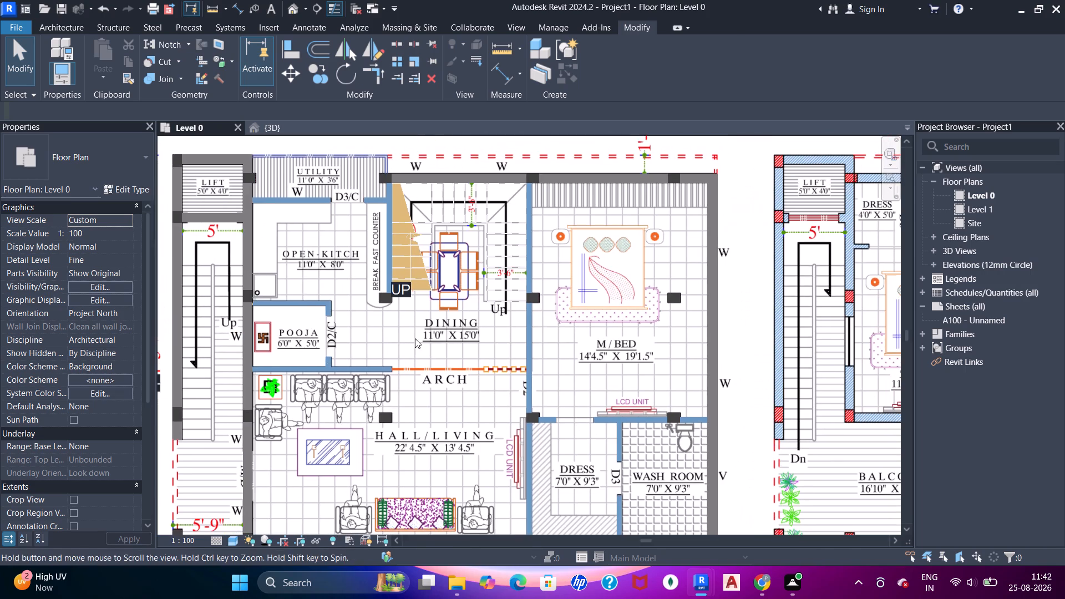
pyautogui.moveTo(415, 338); pyautogui.dragTo(298, 320, button='middle')
pyautogui.scroll(-2, 561, 326)
pyautogui.moveTo(582, 331); pyautogui.dragTo(554, 256, button='middle')
pyautogui.scroll(5, 561, 294)
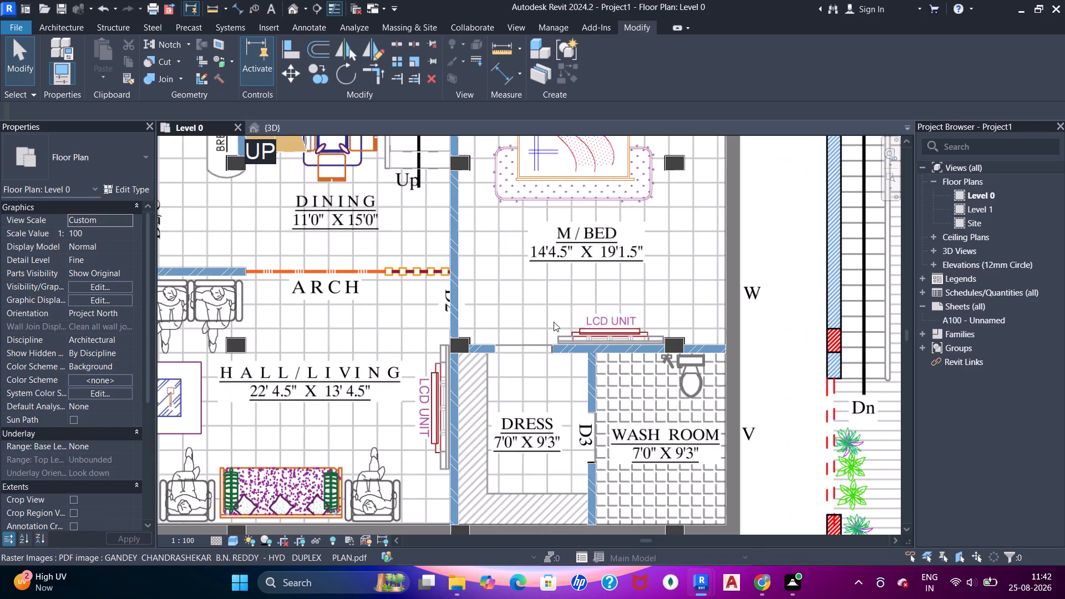
pyautogui.scroll(5, 515, 353)
pyautogui.scroll(-6, 514, 334)
pyautogui.moveTo(521, 382); pyautogui.dragTo(527, 298, button='middle')
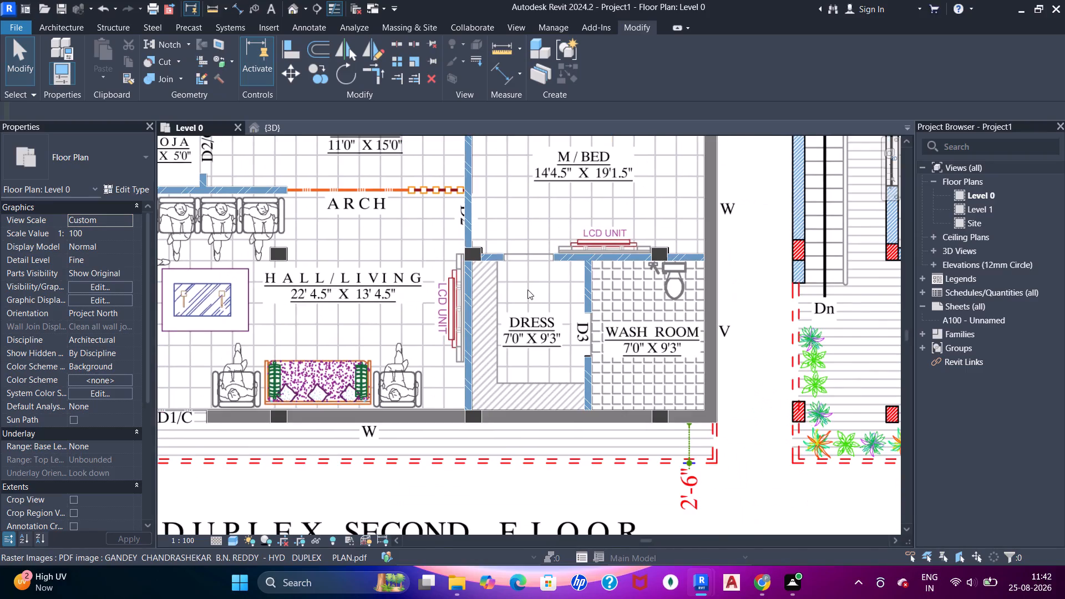
pyautogui.scroll(2, 520, 317)
pyautogui.scroll(-3, 520, 317)
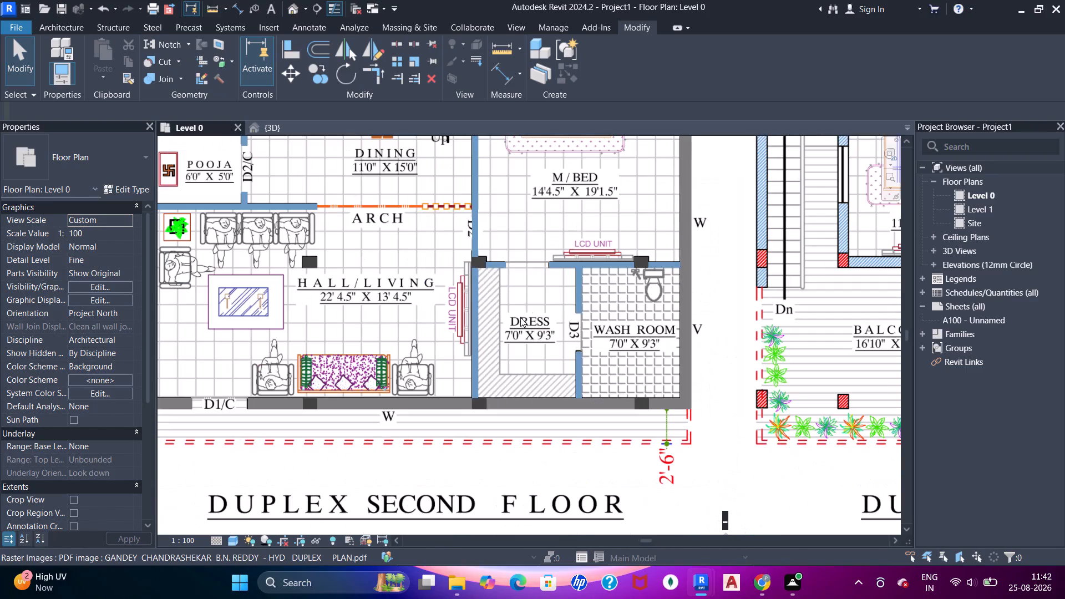
pyautogui.moveTo(509, 180); pyautogui.dragTo(505, 322, button='middle')
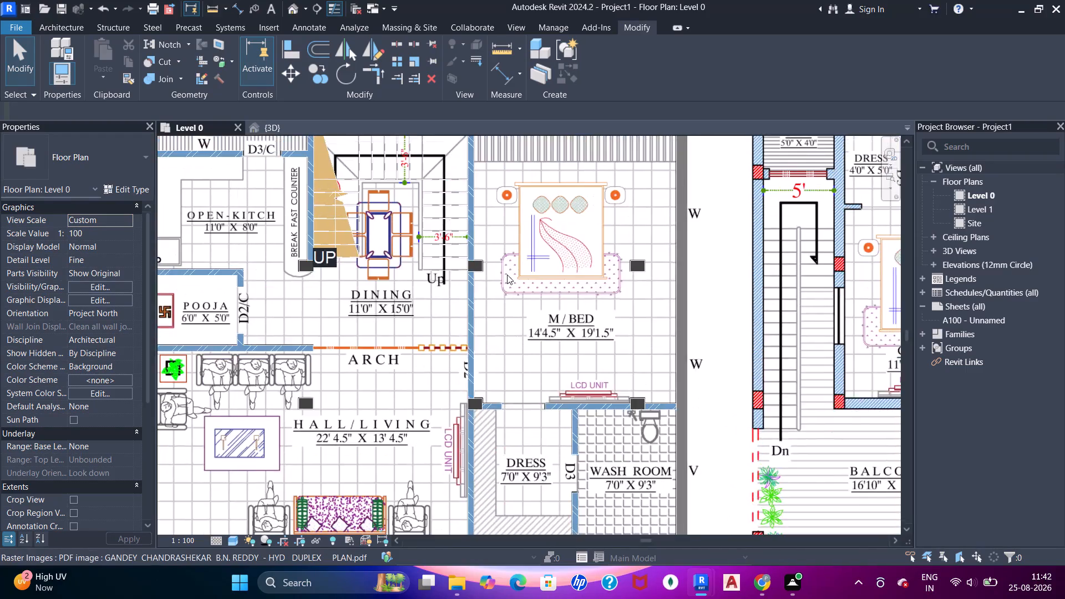
pyautogui.scroll(-4, 507, 273)
pyautogui.moveTo(521, 235); pyautogui.dragTo(511, 324, button='middle')
pyautogui.scroll(-5, 501, 272)
pyautogui.moveTo(512, 229); pyautogui.dragTo(510, 280, button='middle')
pyautogui.click(496, 191)
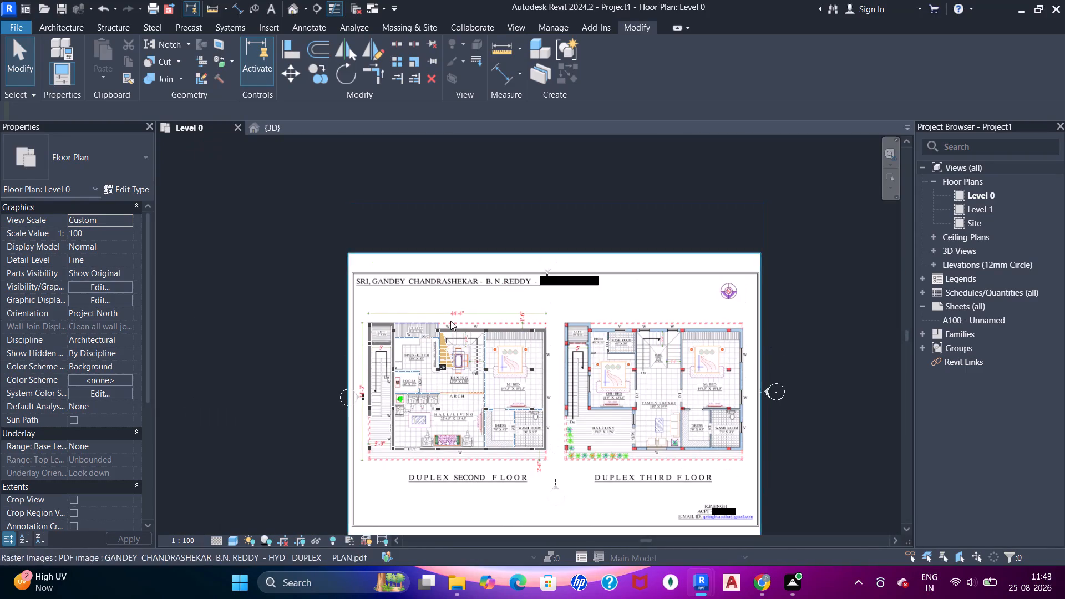
# Inspect the junction where the 5" brick wall beside the staircase meets the column at the utility corner.
pyautogui.scroll(11, 450, 321)
pyautogui.click(419, 337)
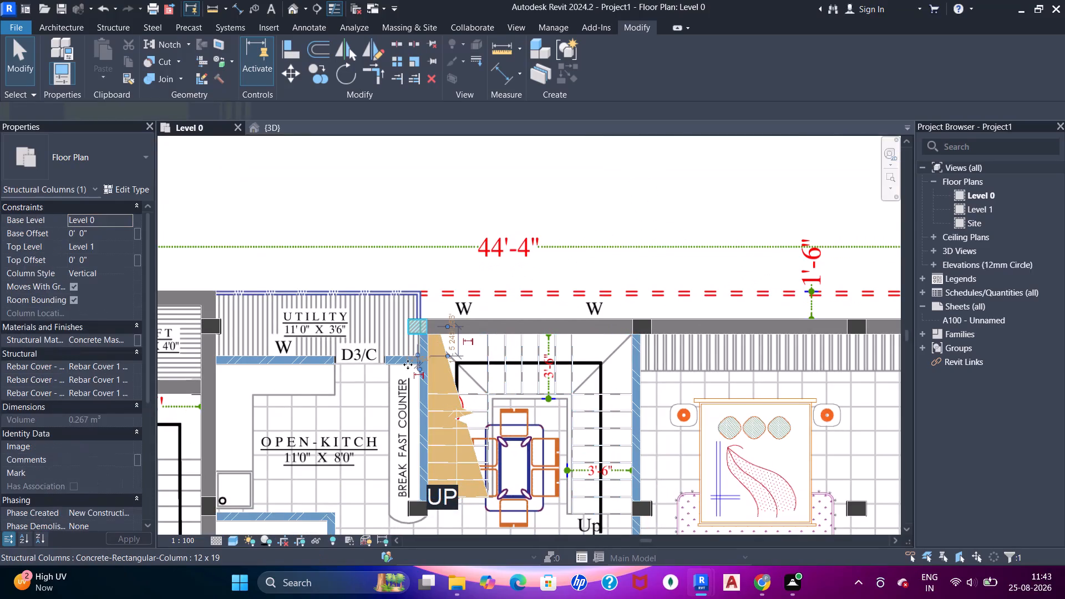
pyautogui.scroll(9, 424, 343)
pyautogui.click(425, 336)
pyautogui.scroll(2, 426, 334)
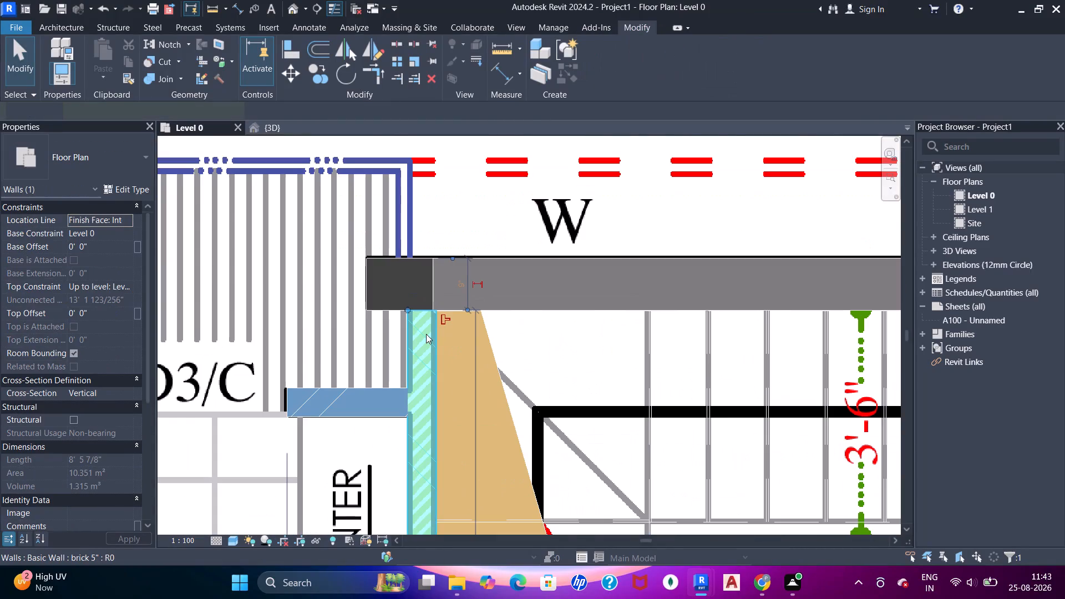
pyautogui.scroll(8, 426, 334)
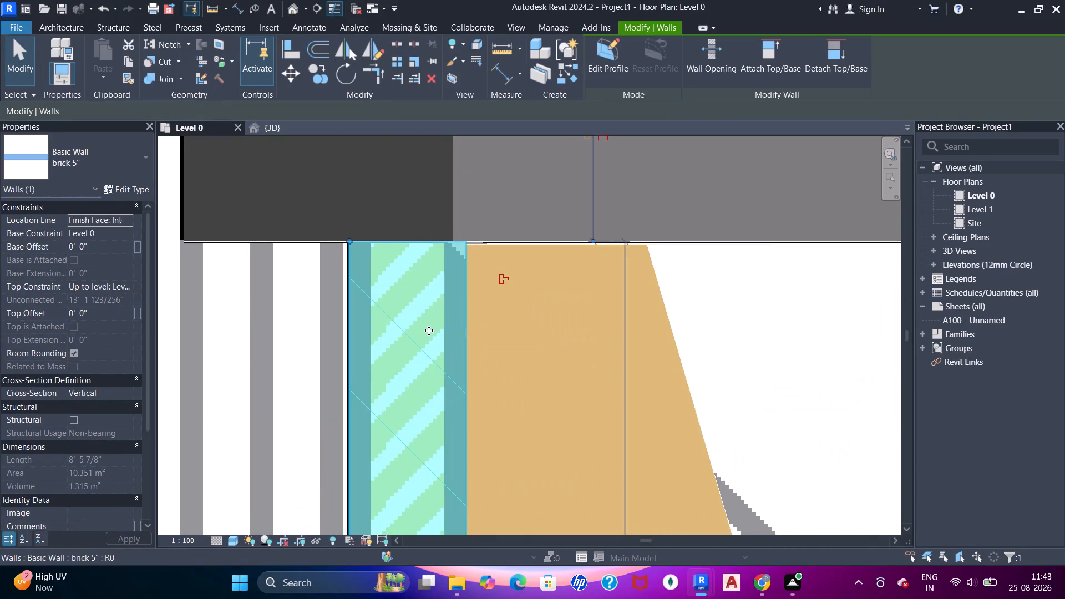
pyautogui.scroll(5, 429, 331)
pyautogui.scroll(-7, 428, 333)
pyautogui.scroll(6, 427, 335)
pyautogui.scroll(-14, 427, 335)
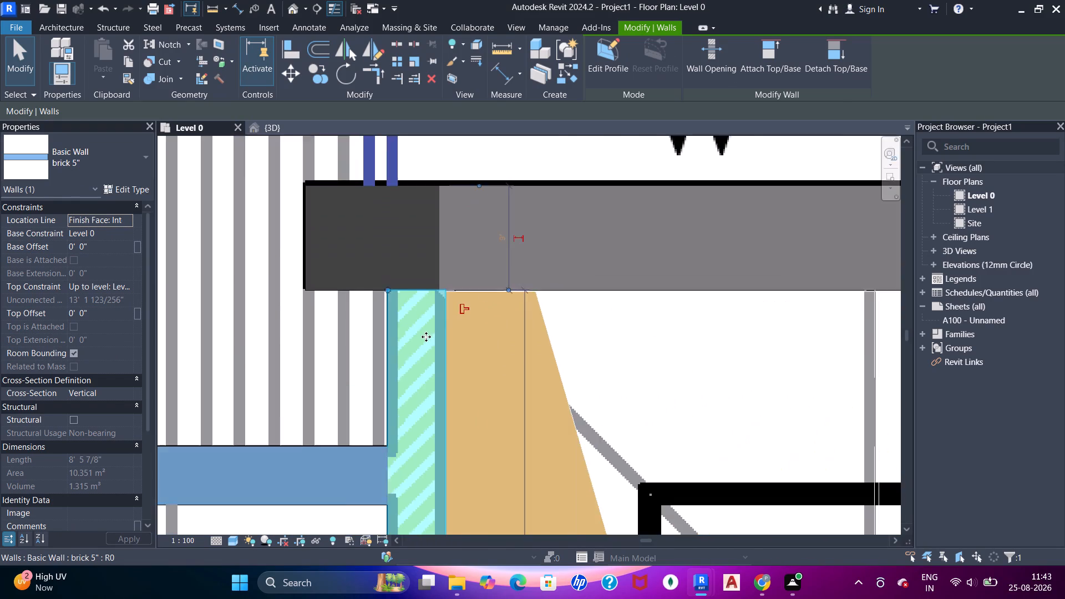
pyautogui.scroll(-9, 426, 337)
pyautogui.moveTo(430, 359); pyautogui.dragTo(431, 334, button='middle')
pyautogui.moveTo(448, 396); pyautogui.dragTo(464, 283, button='middle')
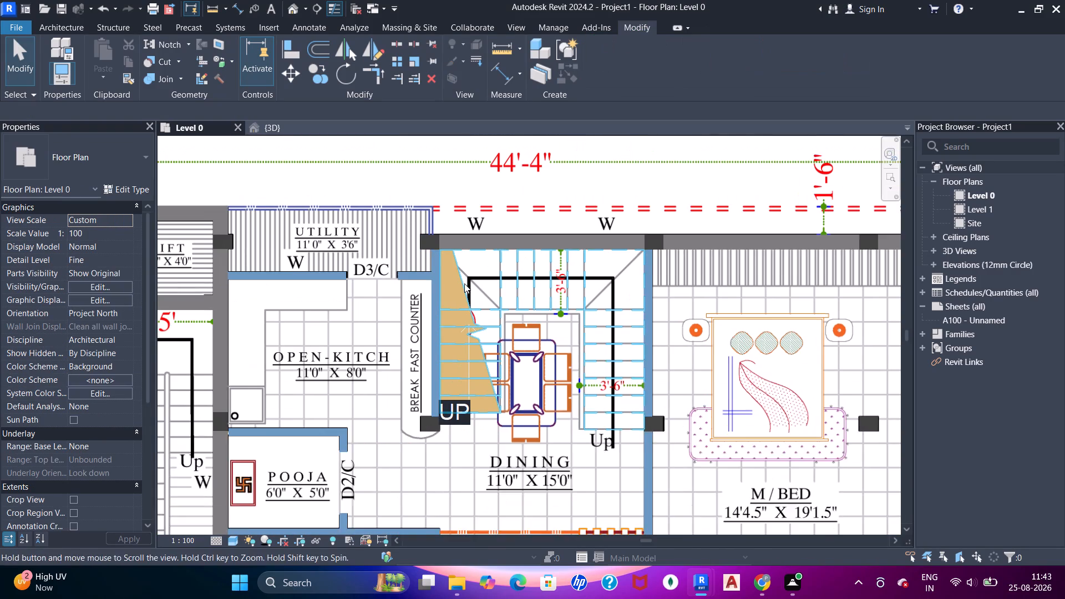
# Examine the second-floor walls against the plan around the dining, hall/living and master bedroom areas, including the outer wall along the hall.
pyautogui.moveTo(474, 412); pyautogui.dragTo(469, 358, button='middle')
pyautogui.scroll(11, 448, 362)
pyautogui.scroll(-13, 402, 343)
pyautogui.moveTo(390, 363); pyautogui.dragTo(407, 321, button='middle')
pyautogui.scroll(5, 403, 422)
pyautogui.scroll(-5, 402, 422)
pyautogui.moveTo(404, 420); pyautogui.dragTo(431, 293, button='middle')
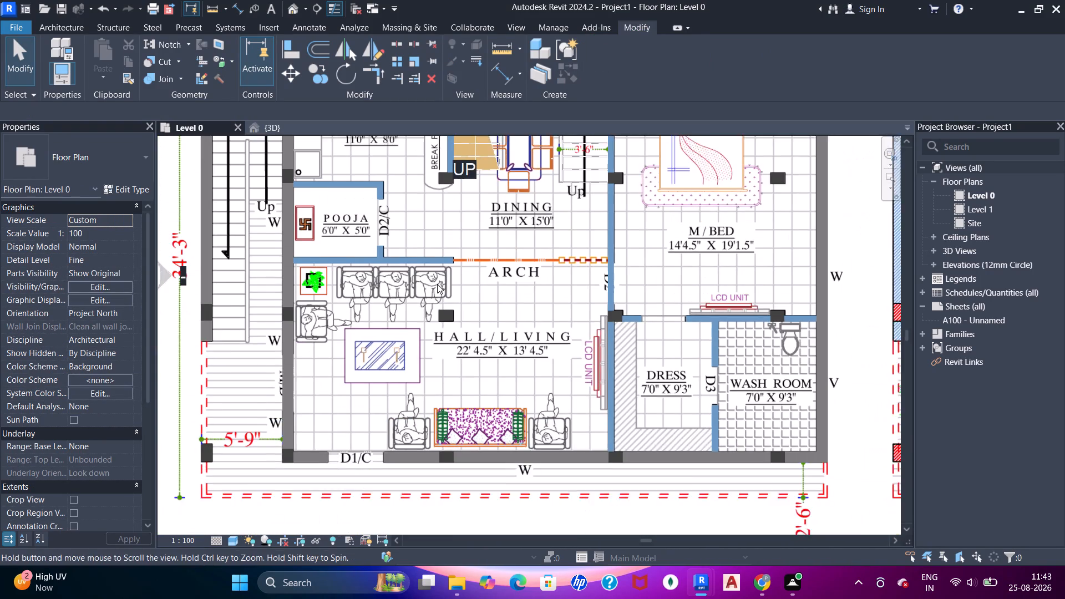
pyautogui.moveTo(494, 458); pyautogui.dragTo(504, 405, button='middle')
pyautogui.scroll(3, 501, 407)
pyautogui.scroll(6, 657, 374)
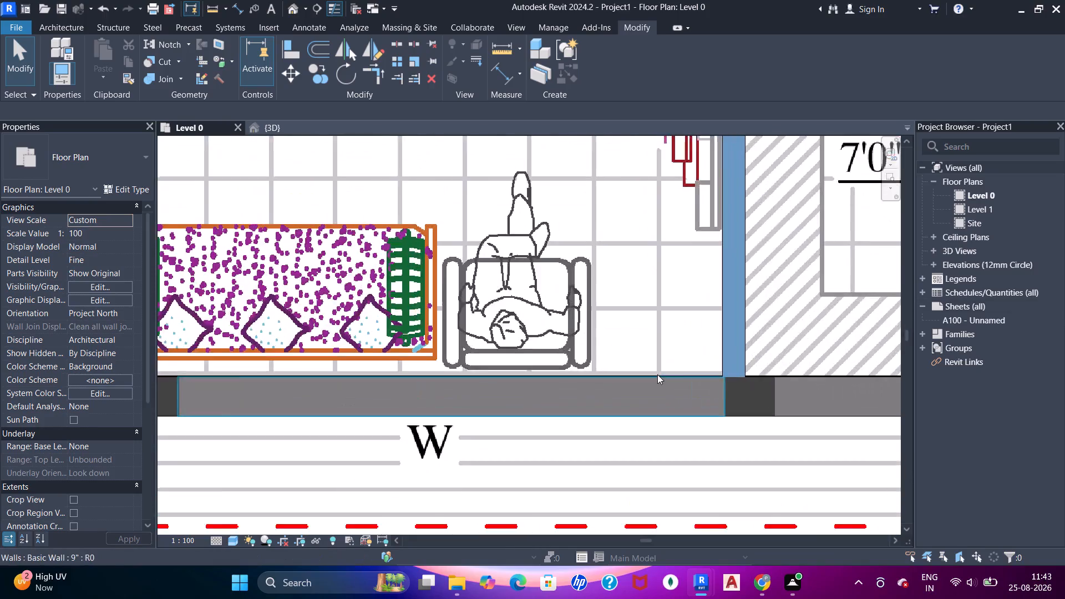
pyautogui.scroll(-7, 657, 374)
pyautogui.moveTo(719, 216); pyautogui.dragTo(561, 436, button='middle')
pyautogui.scroll(-2, 546, 267)
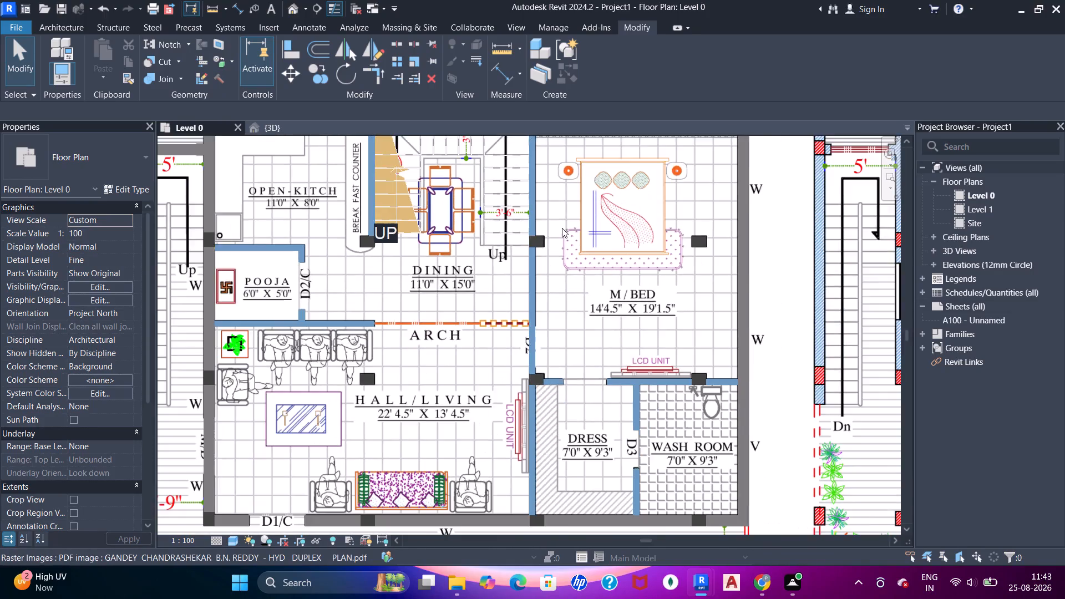
pyautogui.moveTo(566, 229); pyautogui.dragTo(528, 363, button='middle')
pyautogui.scroll(-4, 463, 326)
pyautogui.moveTo(398, 330); pyautogui.dragTo(532, 261, button='middle')
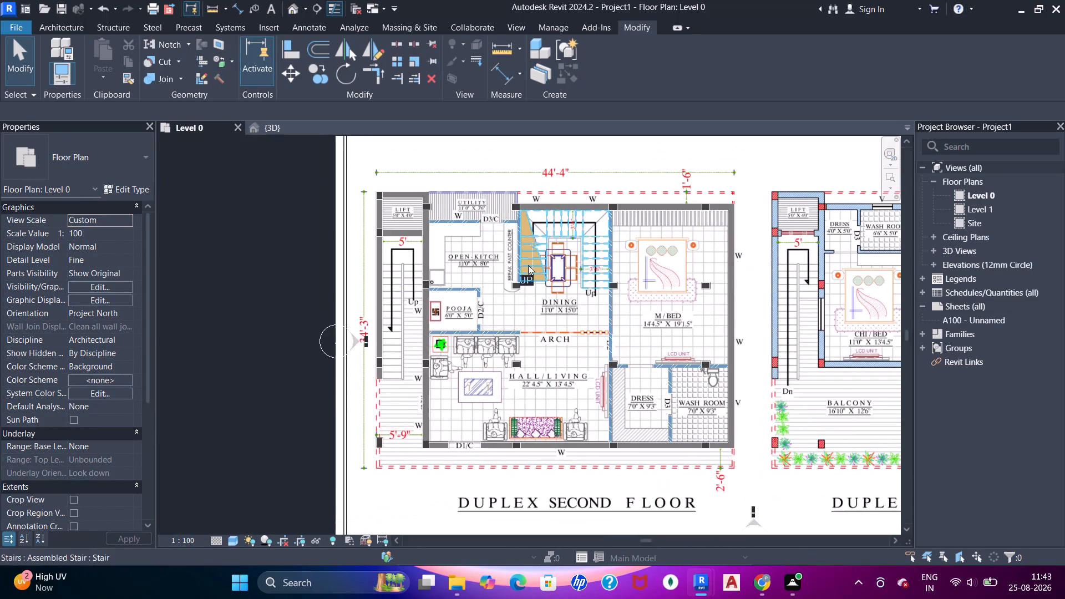
pyautogui.moveTo(521, 279); pyautogui.dragTo(477, 272, button='middle')
pyautogui.scroll(-3, 471, 272)
pyautogui.moveTo(499, 240); pyautogui.dragTo(454, 316, button='middle')
pyautogui.moveTo(454, 316); pyautogui.dragTo(478, 235, button='middle')
pyautogui.scroll(2, 463, 262)
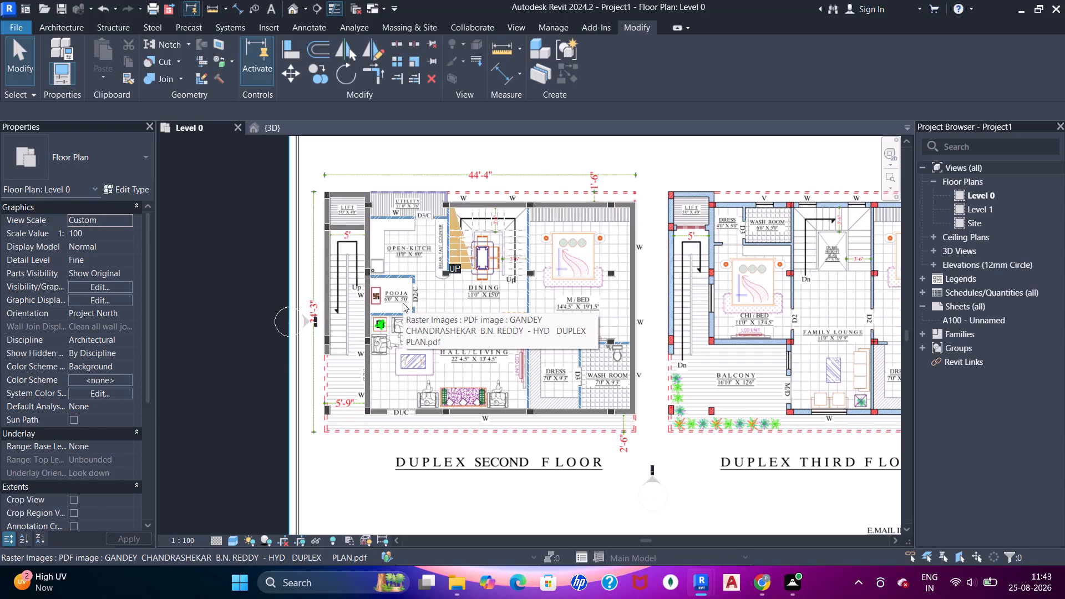
pyautogui.scroll(-3, 403, 303)
pyautogui.moveTo(448, 245); pyautogui.dragTo(443, 312, button='middle')
pyautogui.click(476, 189)
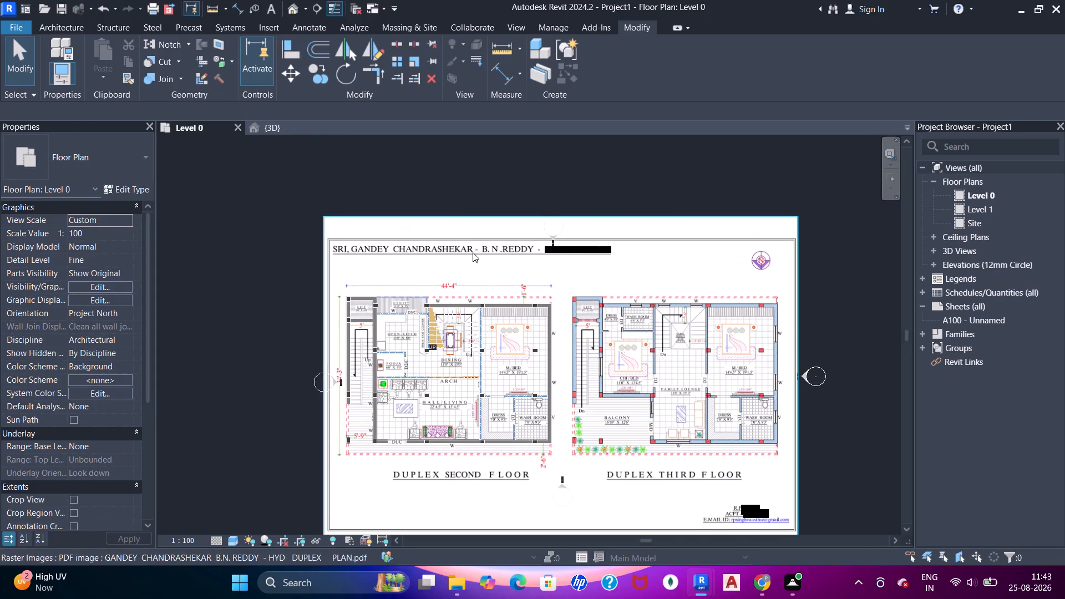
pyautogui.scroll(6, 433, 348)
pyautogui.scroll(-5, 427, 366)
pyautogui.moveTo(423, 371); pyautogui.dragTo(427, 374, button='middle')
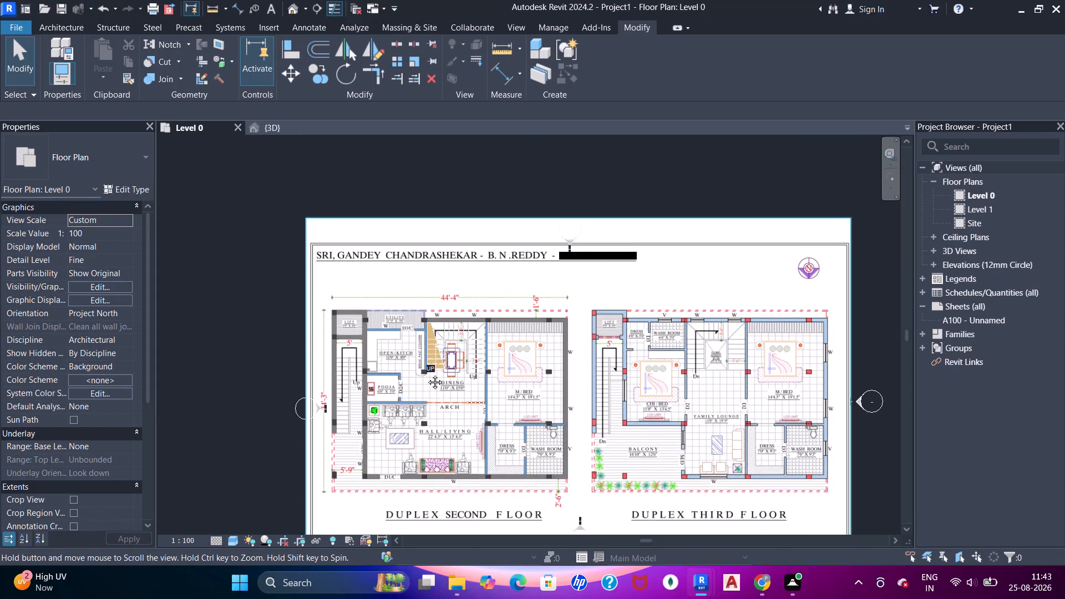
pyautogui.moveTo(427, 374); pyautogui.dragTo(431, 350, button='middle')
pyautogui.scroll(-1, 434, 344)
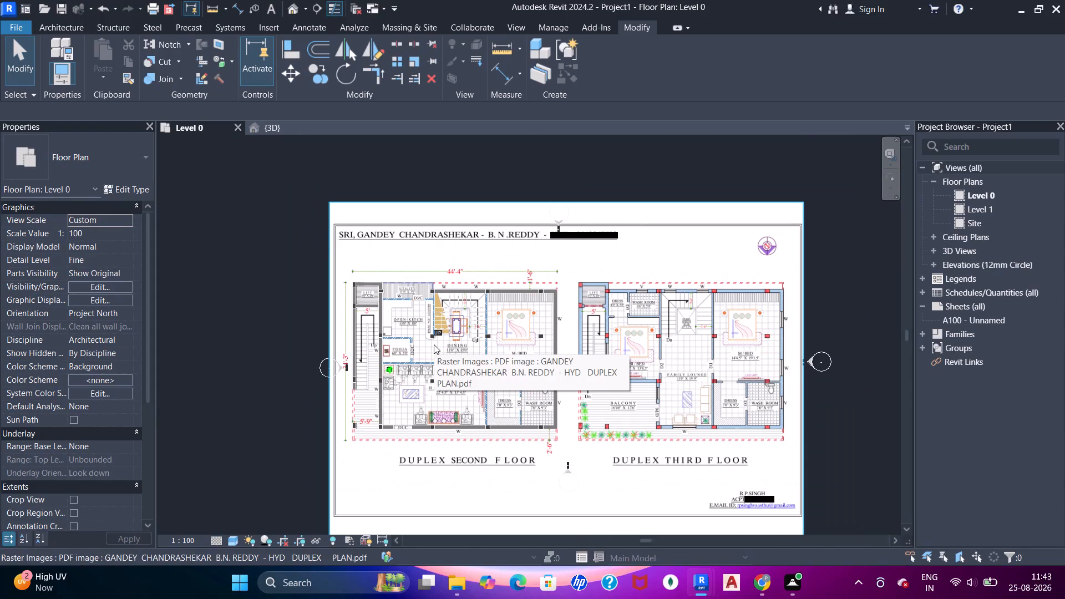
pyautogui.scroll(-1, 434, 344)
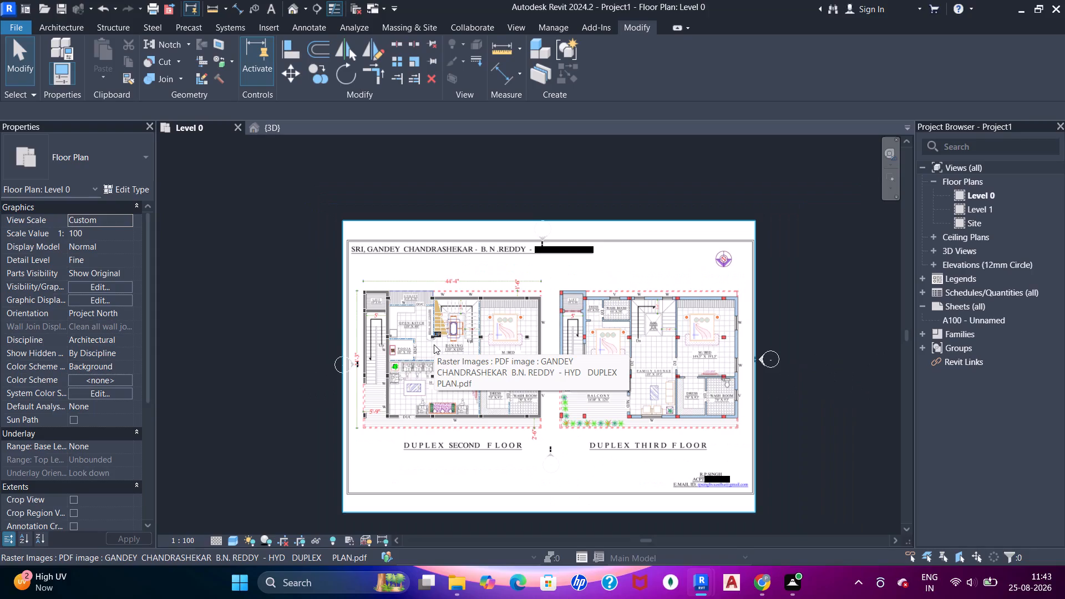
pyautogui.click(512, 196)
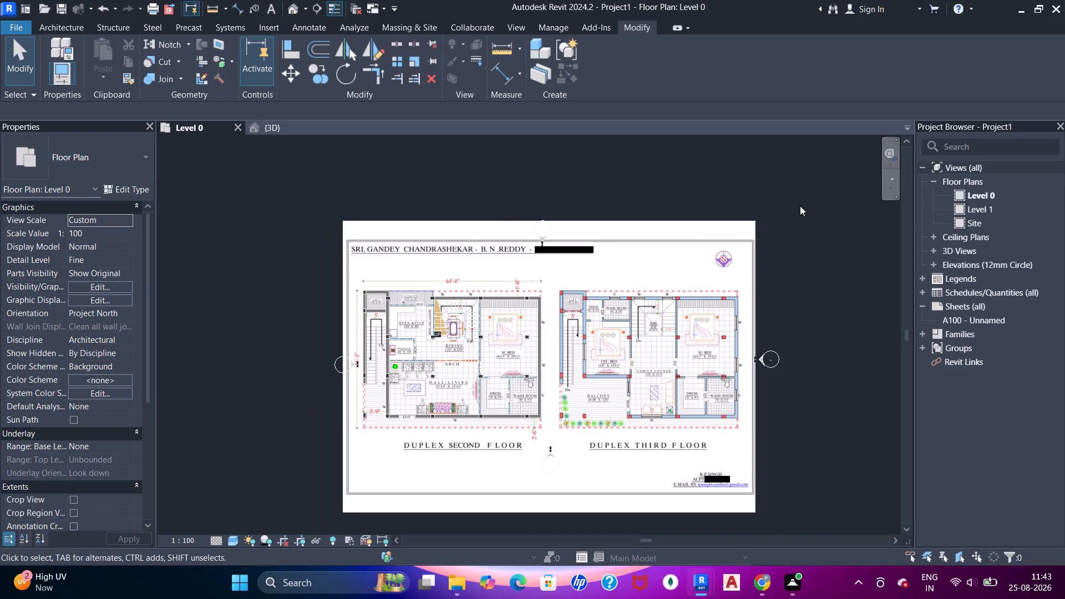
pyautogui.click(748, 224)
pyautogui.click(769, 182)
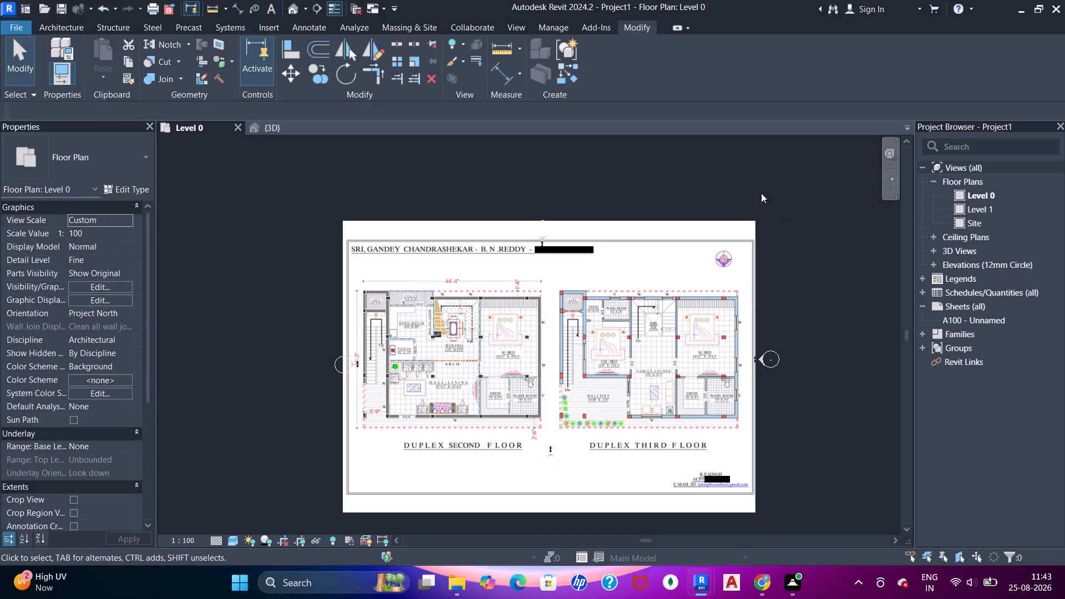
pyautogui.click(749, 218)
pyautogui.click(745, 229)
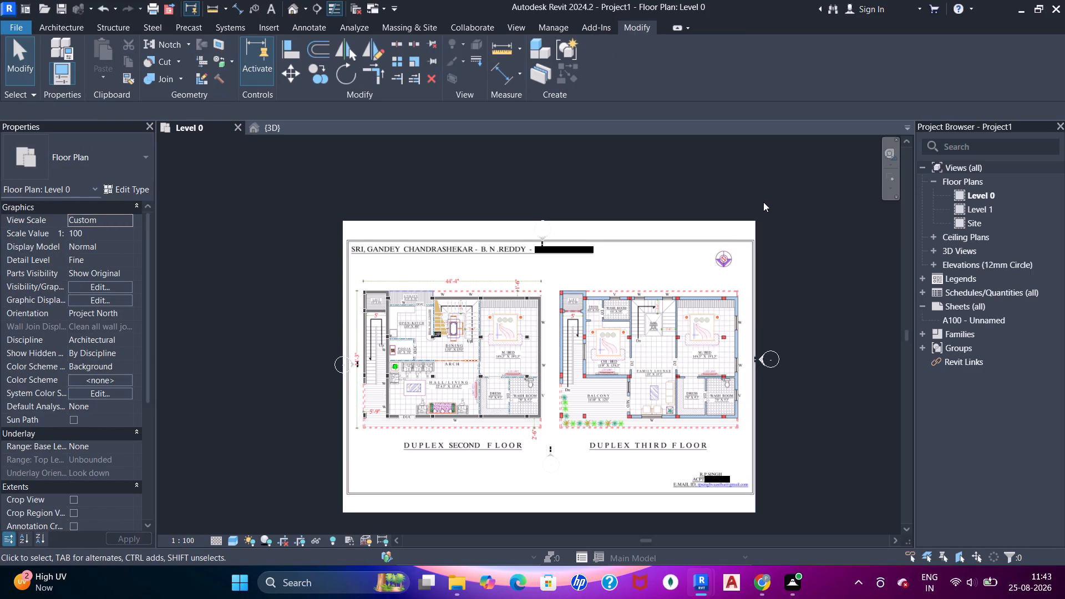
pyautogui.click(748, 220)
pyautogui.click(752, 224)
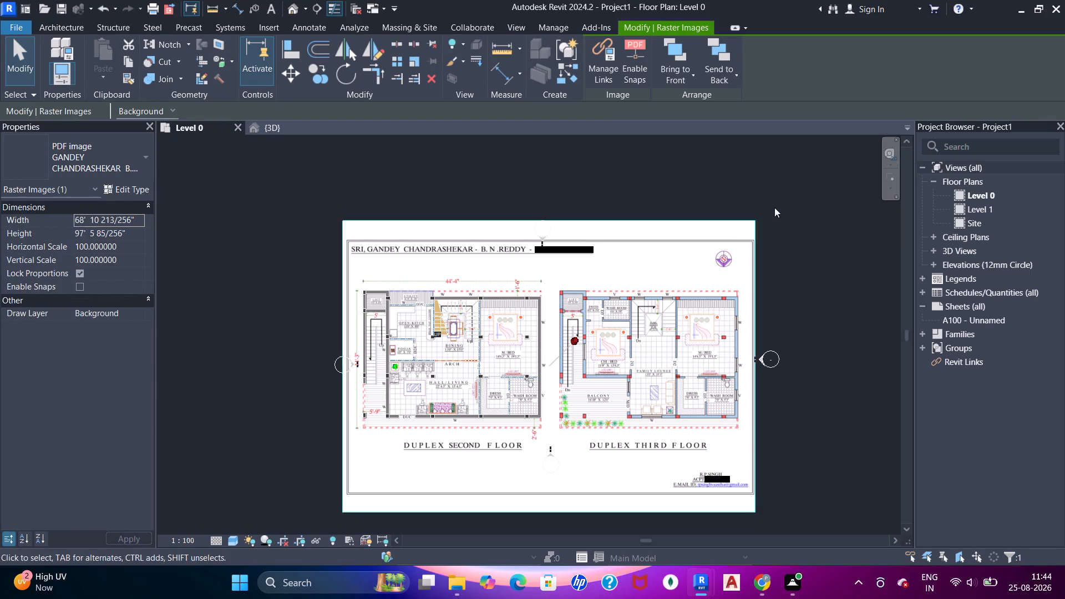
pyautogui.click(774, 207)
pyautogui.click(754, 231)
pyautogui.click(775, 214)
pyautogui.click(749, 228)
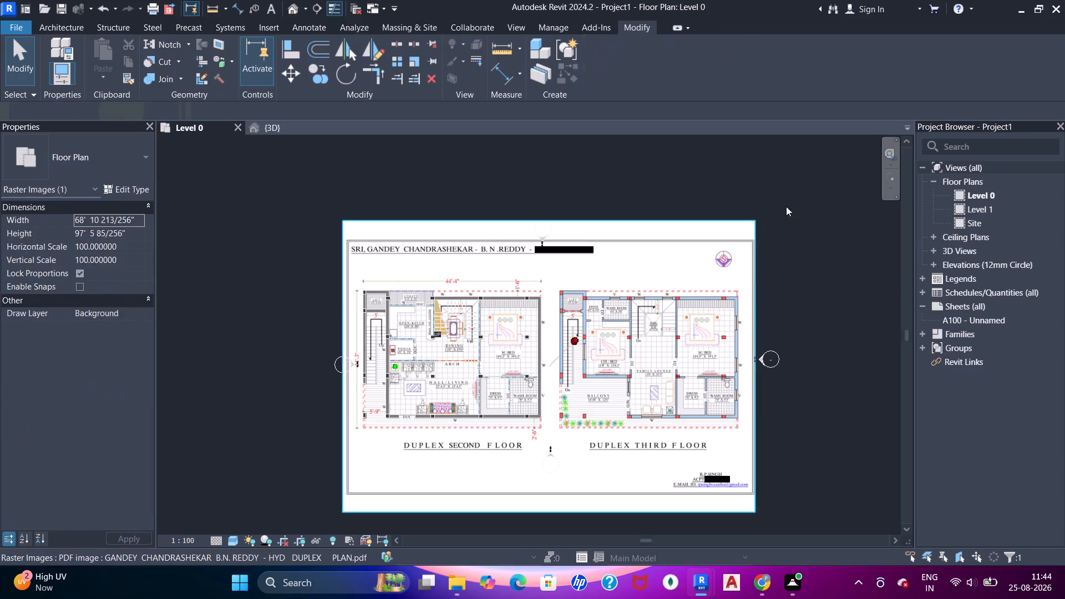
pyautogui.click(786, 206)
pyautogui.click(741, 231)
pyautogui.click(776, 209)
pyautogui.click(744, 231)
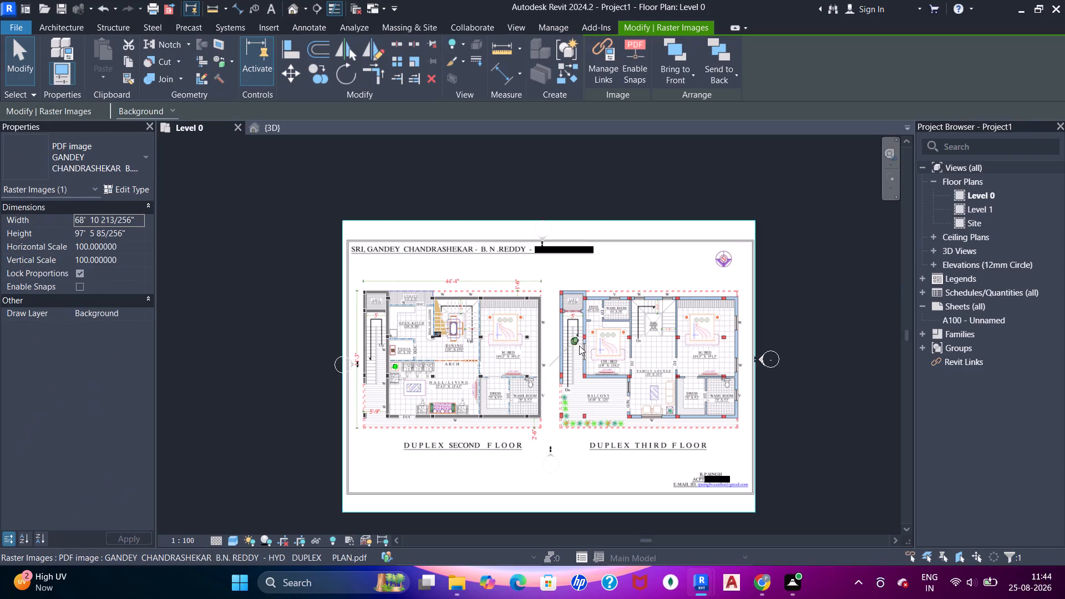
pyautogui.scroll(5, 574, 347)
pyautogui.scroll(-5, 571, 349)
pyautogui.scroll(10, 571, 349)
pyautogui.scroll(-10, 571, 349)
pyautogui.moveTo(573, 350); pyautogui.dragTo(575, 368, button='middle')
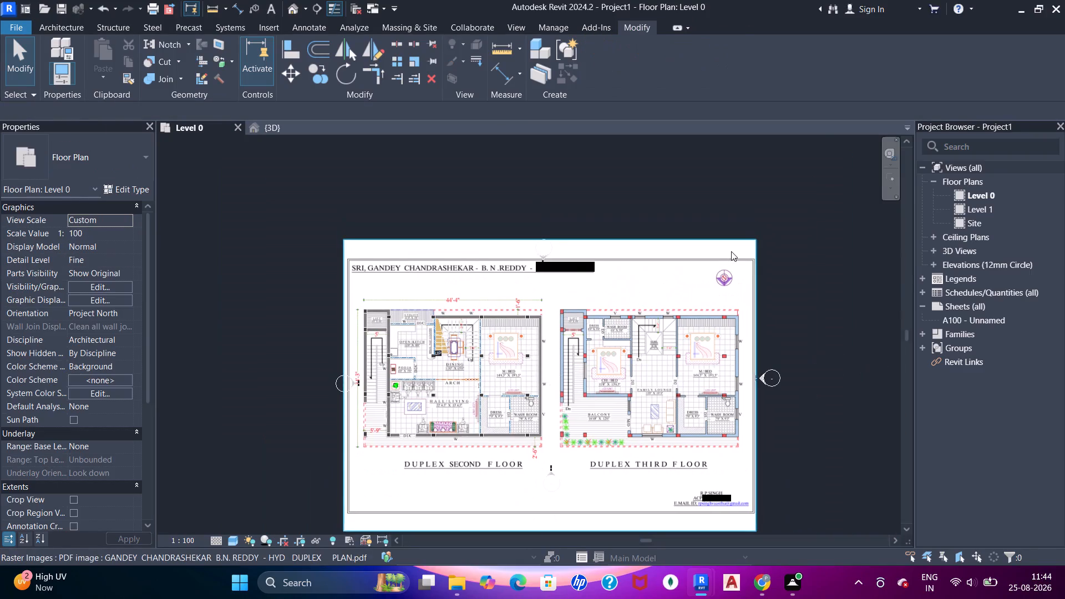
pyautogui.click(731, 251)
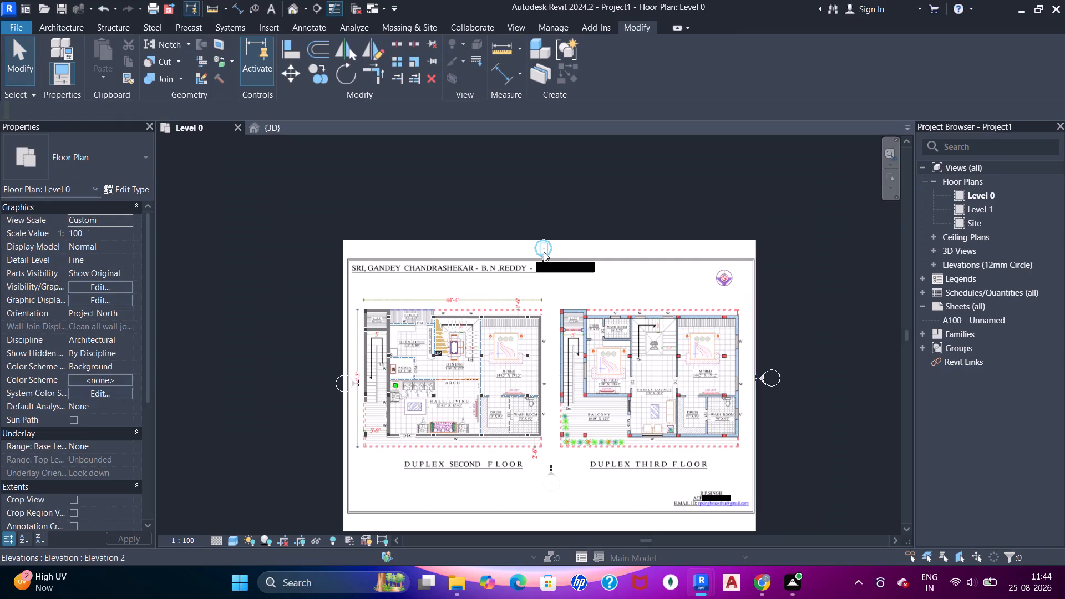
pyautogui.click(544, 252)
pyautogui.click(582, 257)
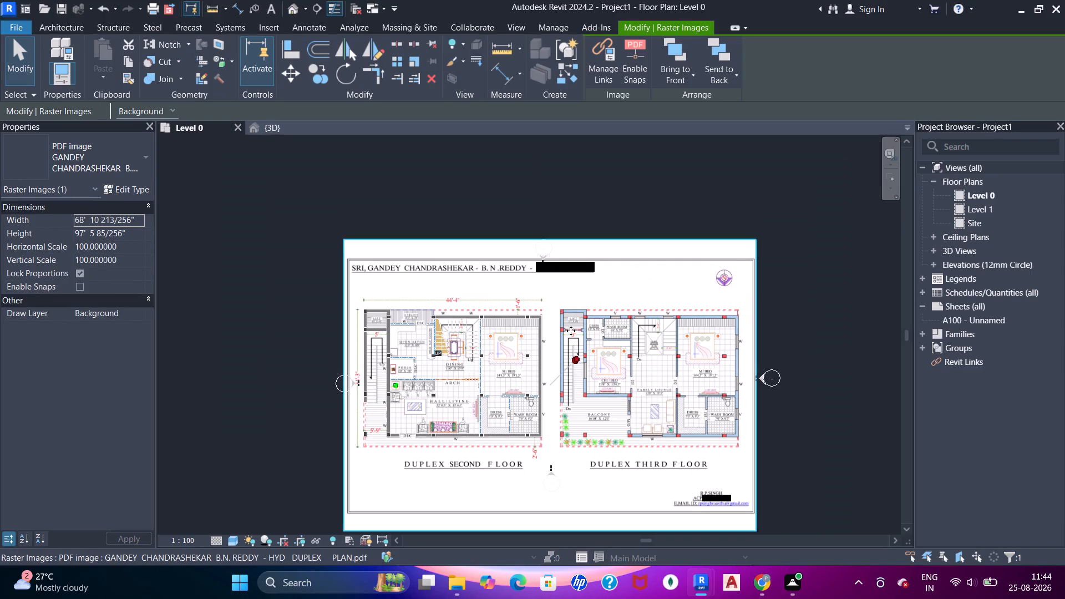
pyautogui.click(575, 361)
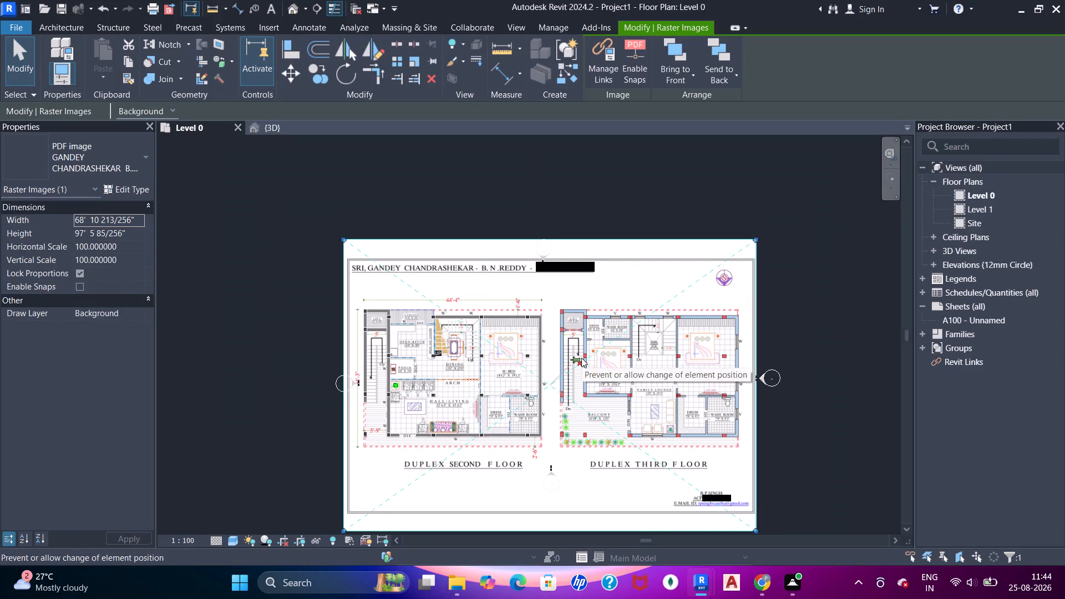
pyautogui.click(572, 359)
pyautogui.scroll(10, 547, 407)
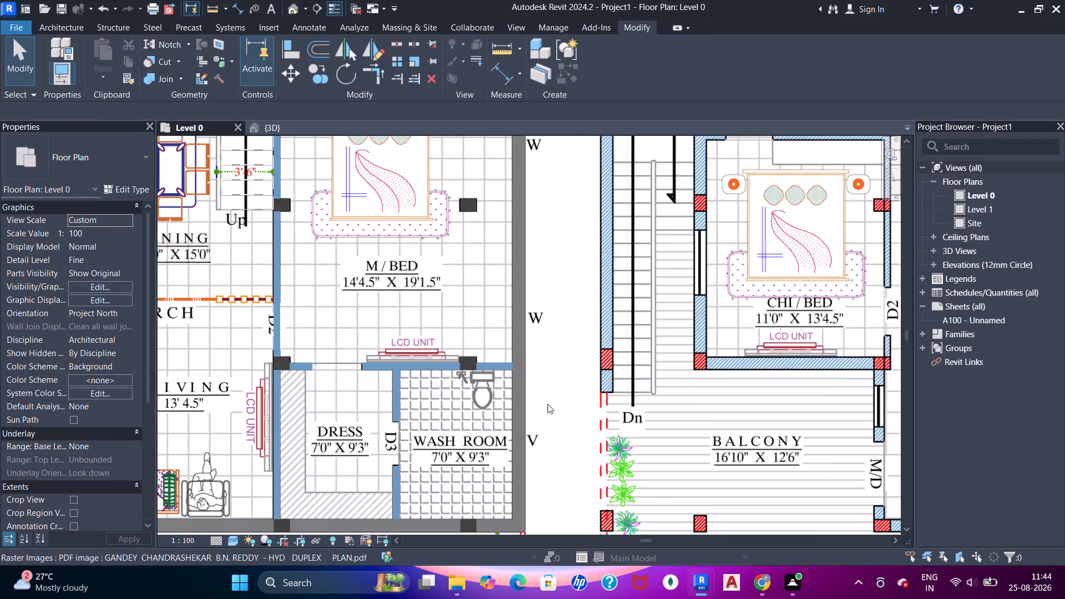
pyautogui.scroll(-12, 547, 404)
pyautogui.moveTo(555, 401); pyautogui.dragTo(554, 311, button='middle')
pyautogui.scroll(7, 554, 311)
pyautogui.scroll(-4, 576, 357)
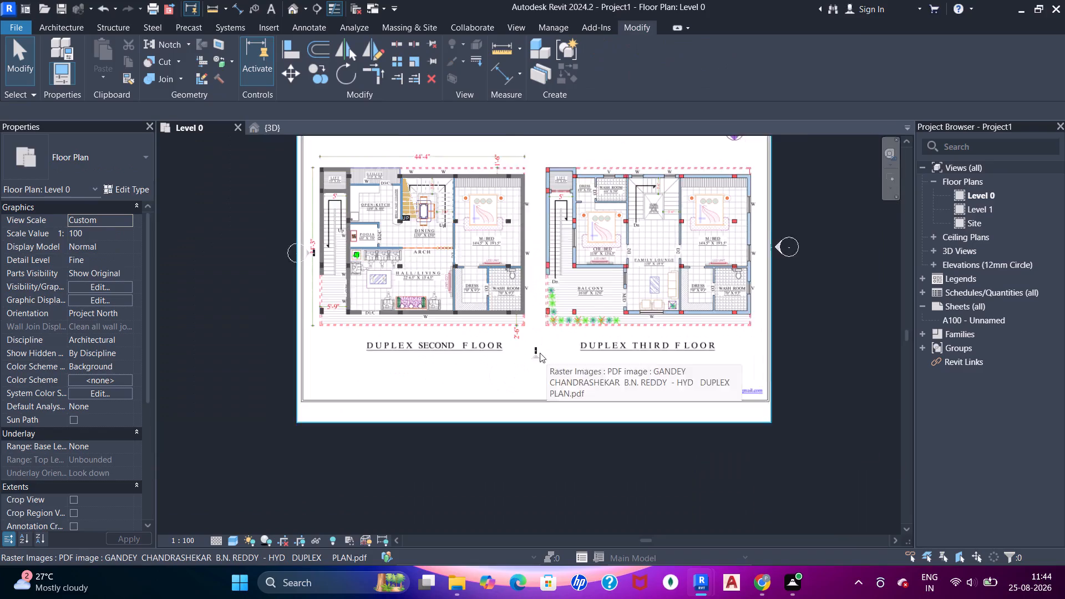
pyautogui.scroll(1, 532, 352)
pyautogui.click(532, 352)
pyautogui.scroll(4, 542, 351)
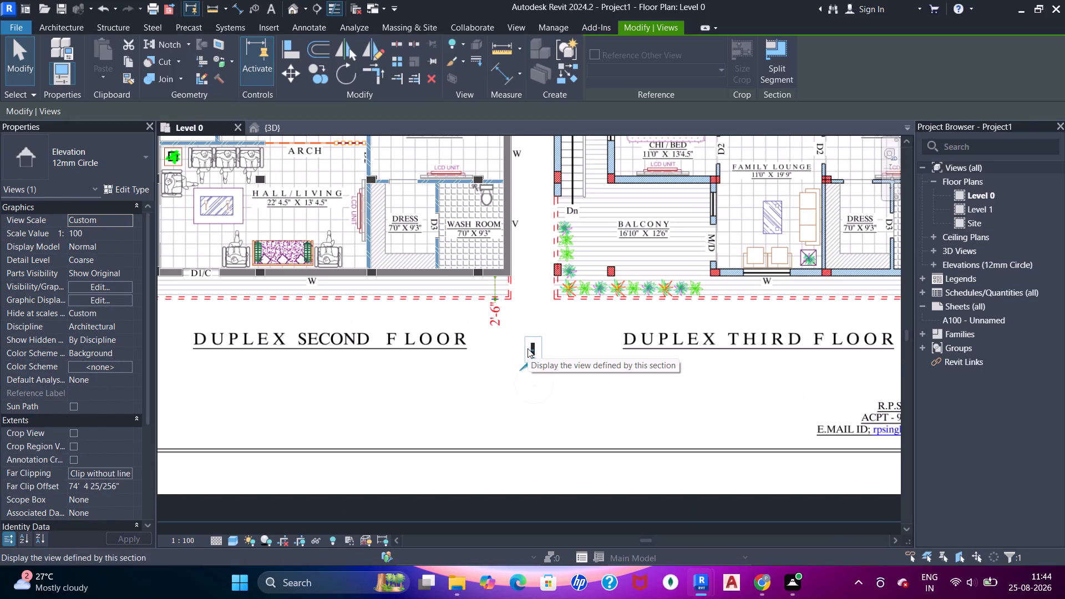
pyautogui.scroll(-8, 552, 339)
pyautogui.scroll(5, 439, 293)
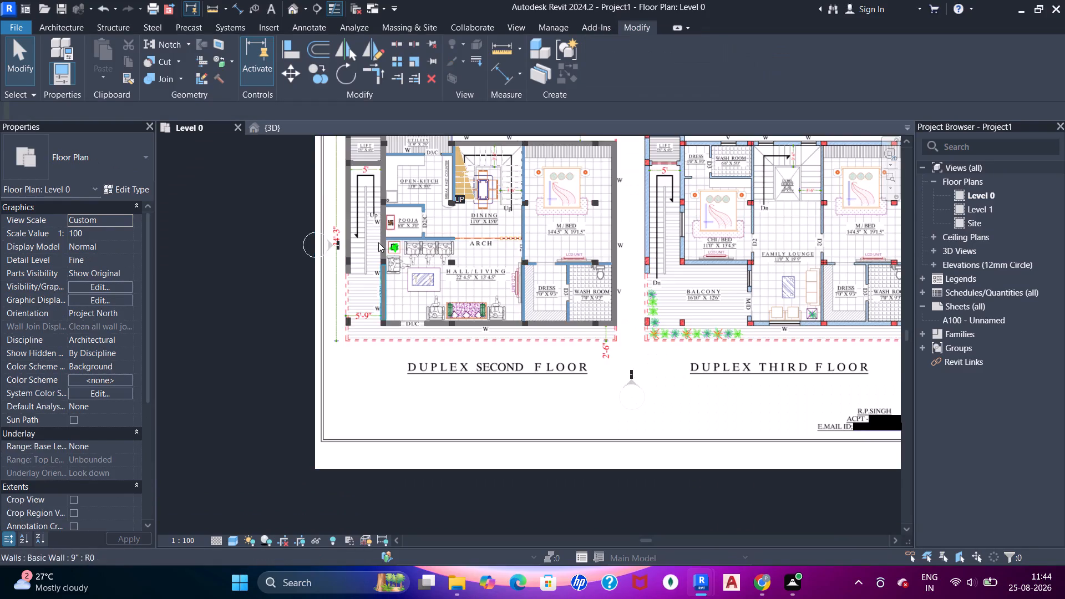
# Temporarily hide the PDF plan image so only the modelled walls, columns and stair of the duplex second floor show.
pyautogui.moveTo(377, 242); pyautogui.dragTo(402, 285, button='middle')
pyautogui.scroll(4, 402, 285)
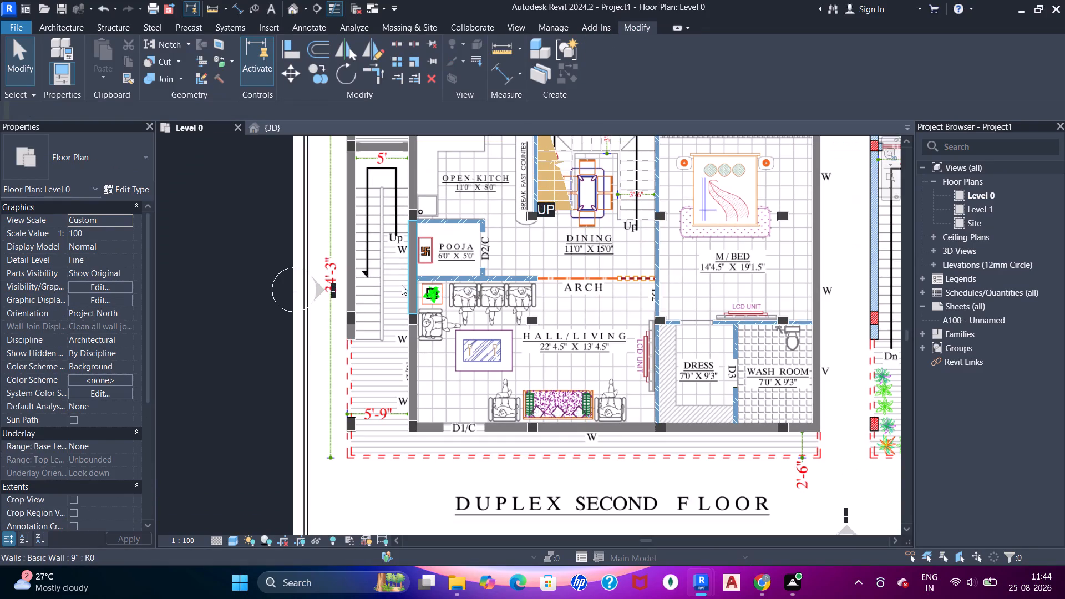
pyautogui.scroll(-1, 402, 285)
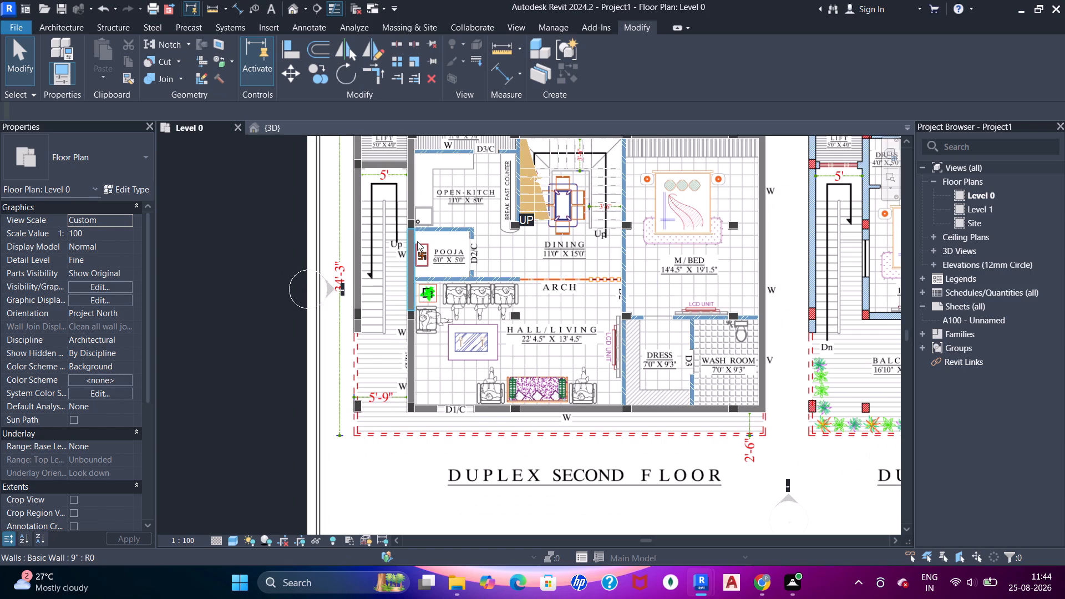
pyautogui.moveTo(429, 236); pyautogui.dragTo(420, 318, button='middle')
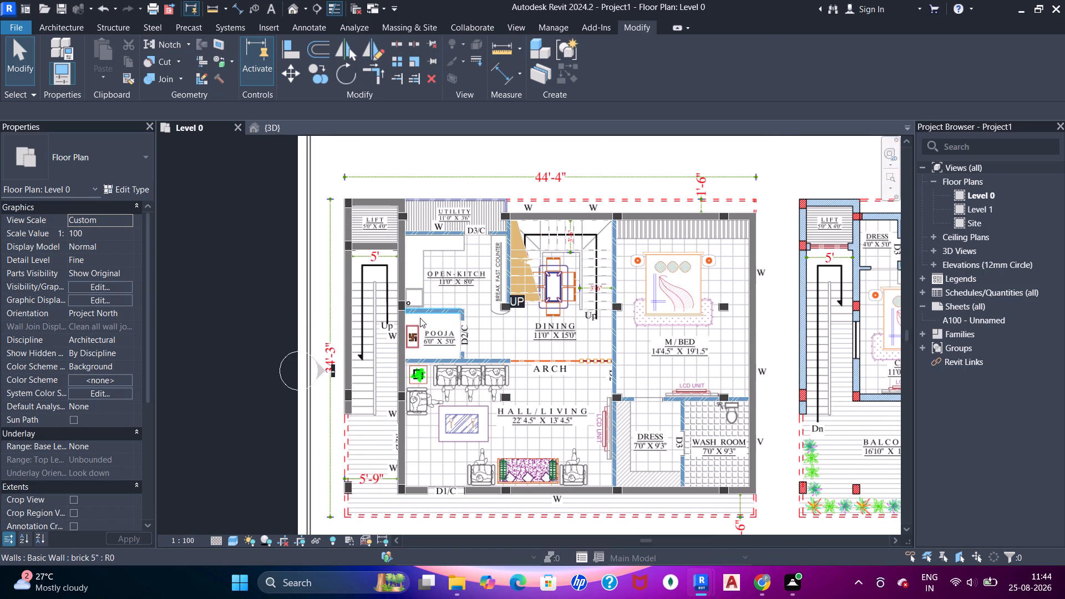
pyautogui.click(457, 163)
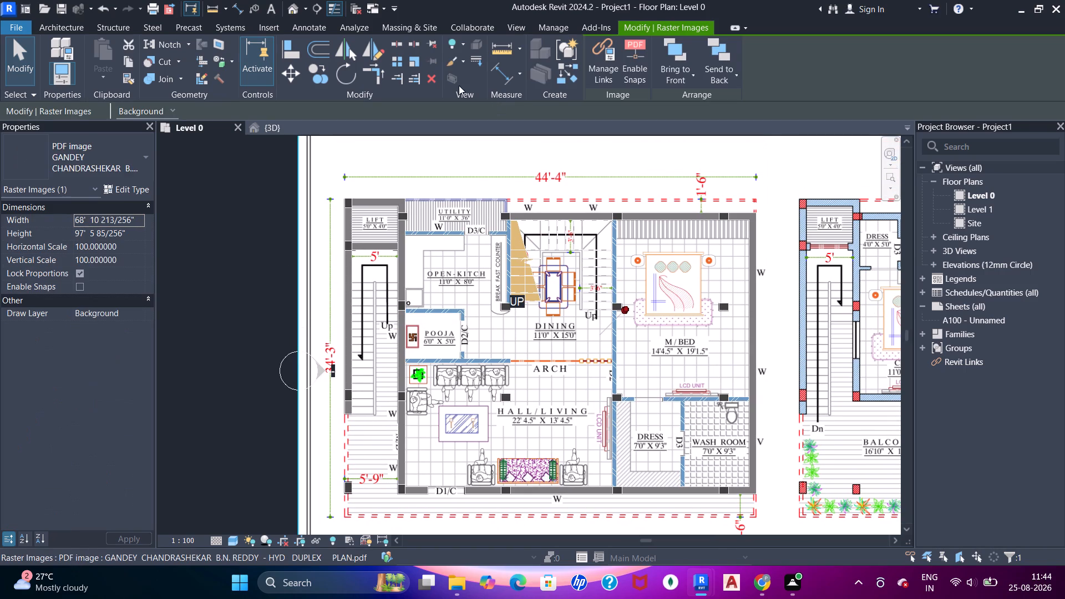
pyautogui.click(429, 45)
pyautogui.click(457, 148)
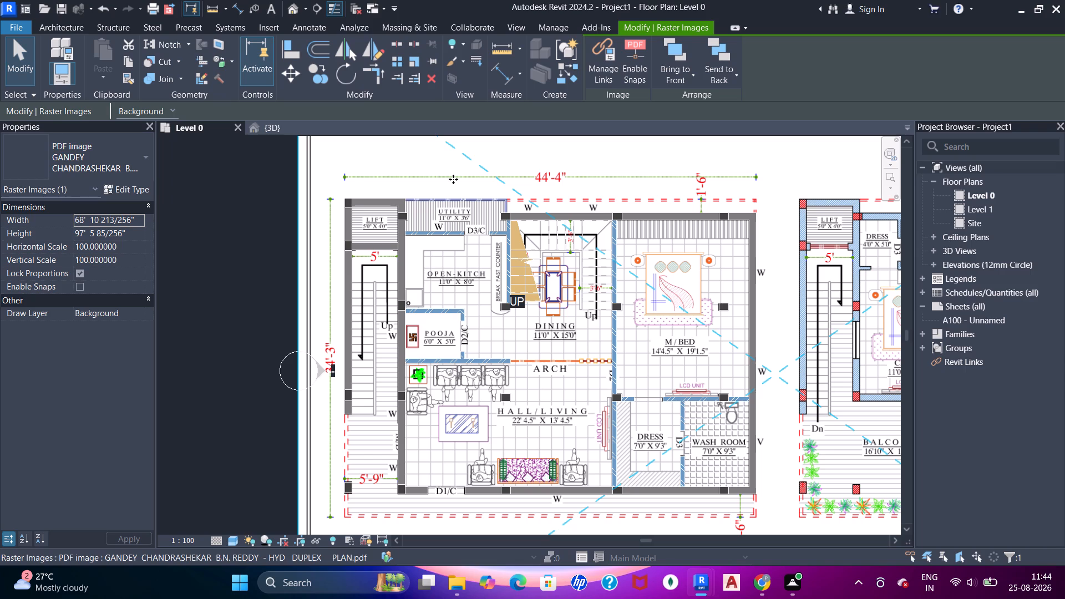
pyautogui.moveTo(437, 308); pyautogui.dragTo(453, 287, button='middle')
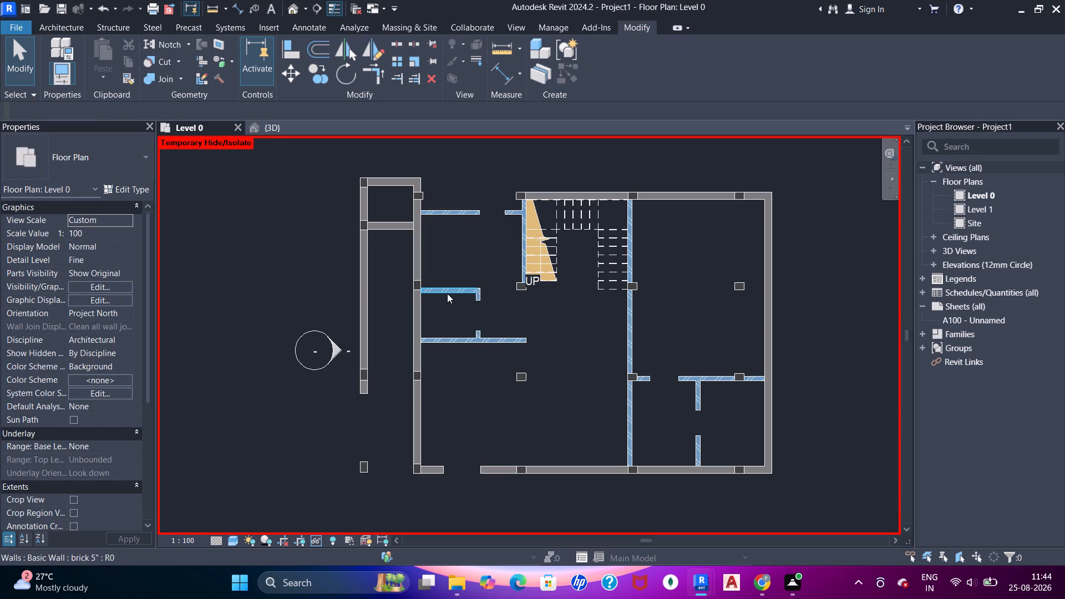
# Start a floor on Level 0 from the Floor-Upper_160mmConc-CorusComFlor51 type and duplicate that type as 2".
pyautogui.click(81, 24)
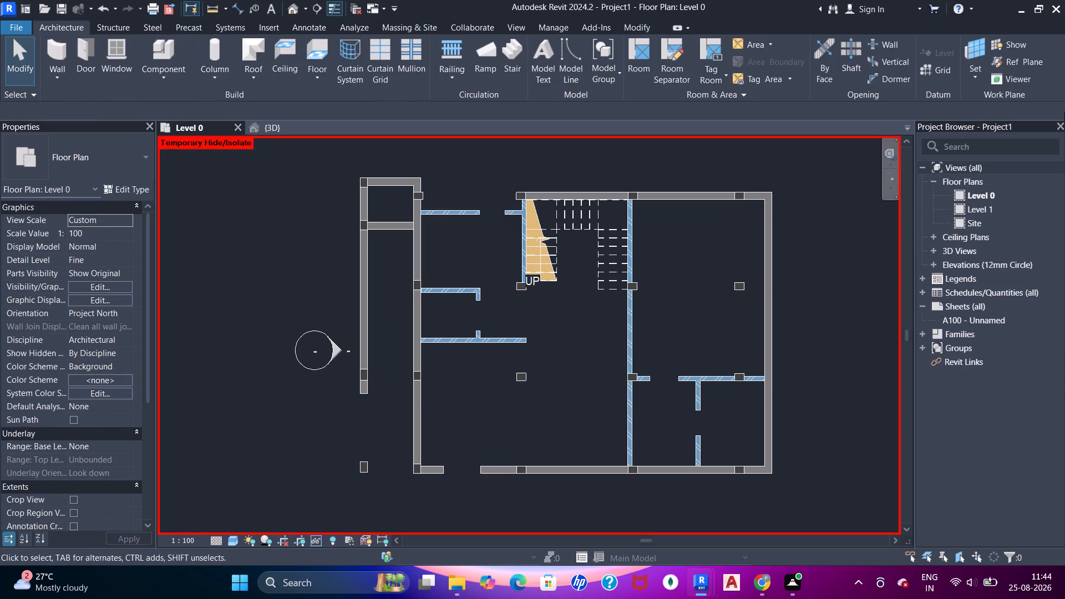
pyautogui.click(317, 54)
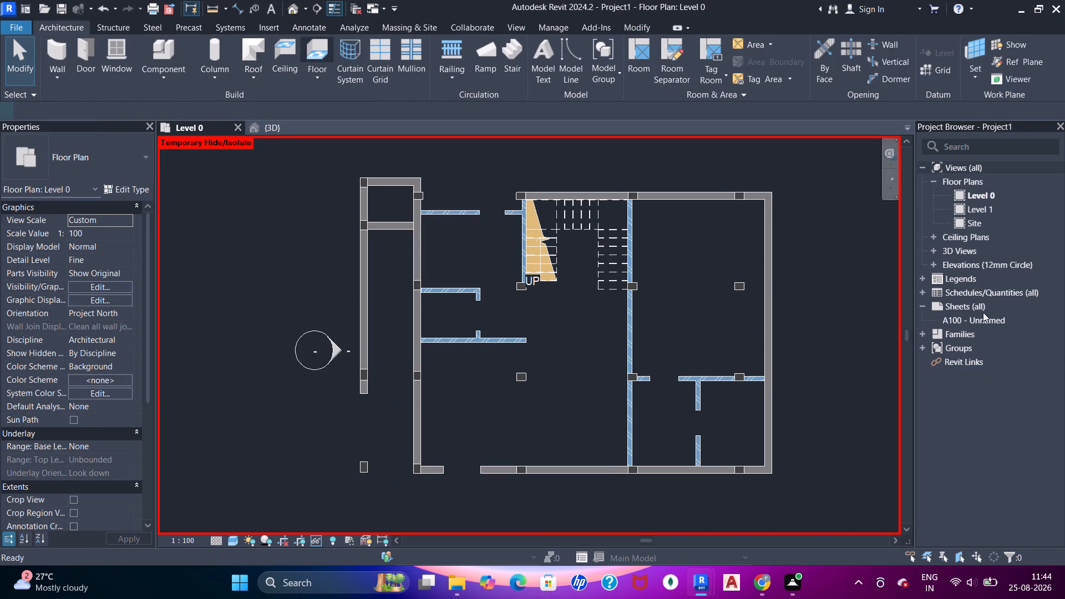
pyautogui.moveTo(465, 323); pyautogui.dragTo(470, 341, button='middle')
pyautogui.scroll(1, 480, 334)
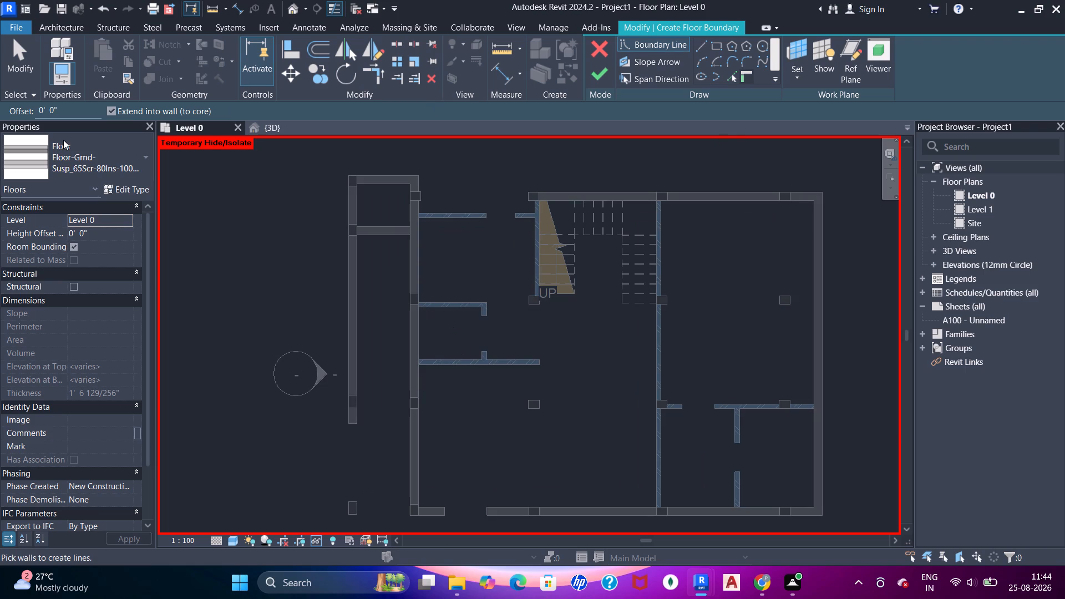
pyautogui.click(108, 171)
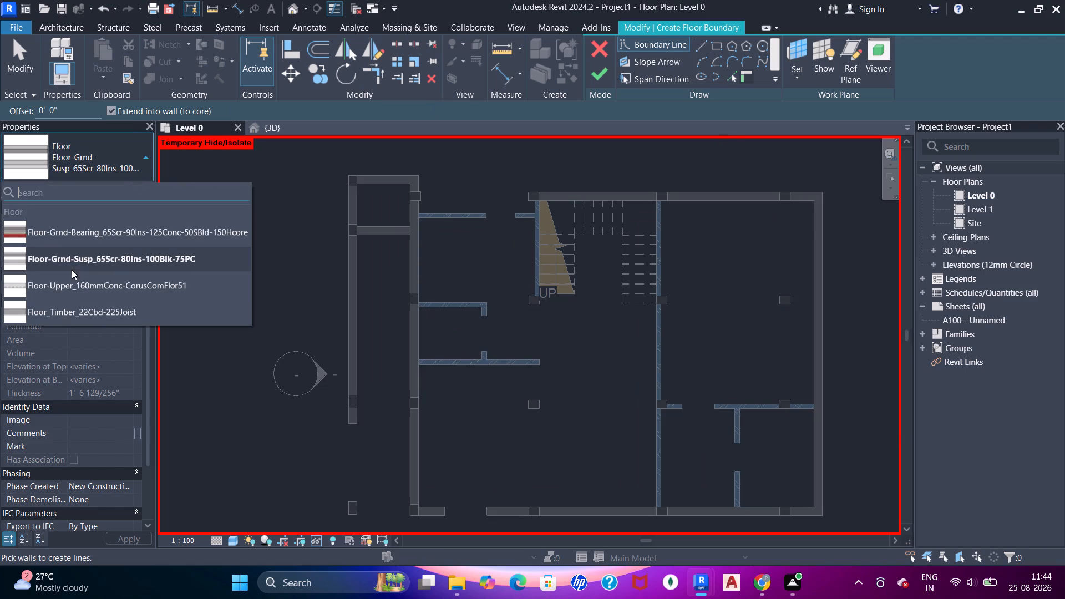
pyautogui.moveTo(75, 285); pyautogui.dragTo(80, 283)
pyautogui.click(117, 187)
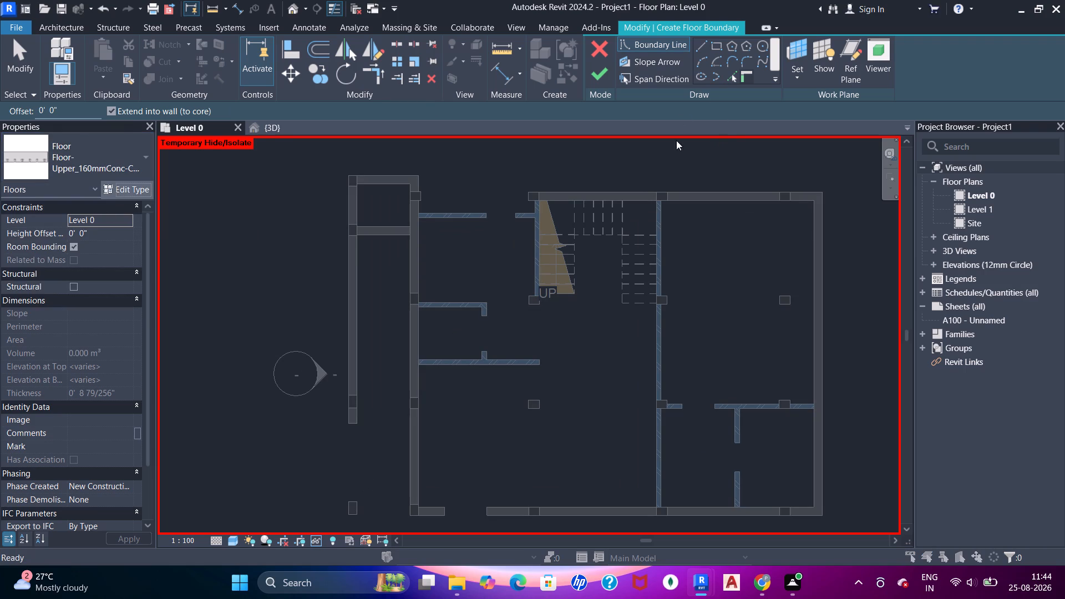
pyautogui.click(803, 123)
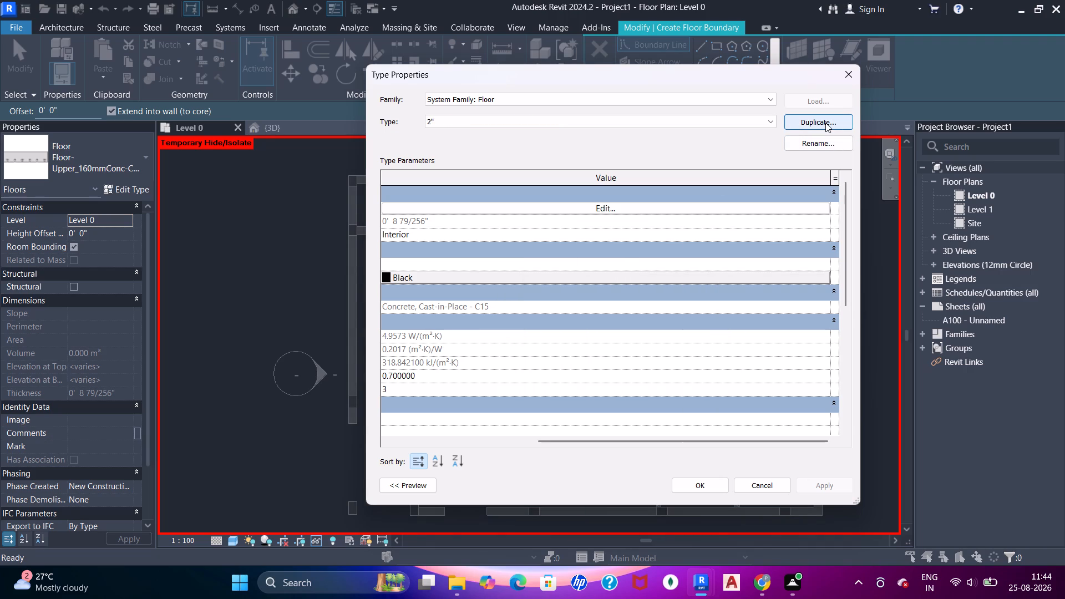
# Edit the 2" floor type's assembly by deleting the Metal Deck layer and setting the concrete structure layer's thickness to 2".
pyautogui.click(637, 212)
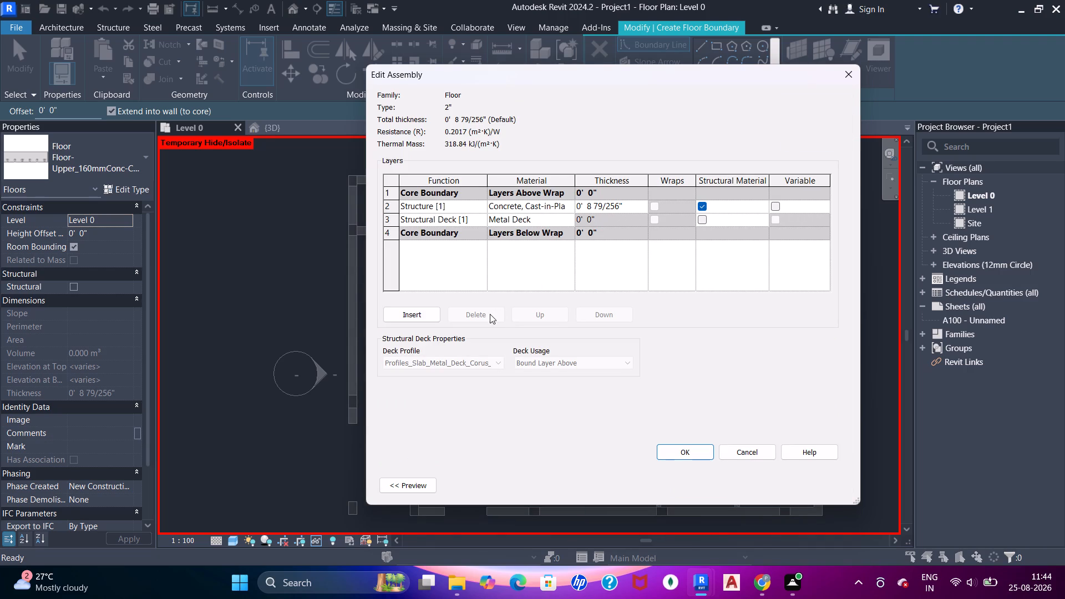
pyautogui.click(543, 219)
pyautogui.moveTo(479, 313); pyautogui.dragTo(489, 307)
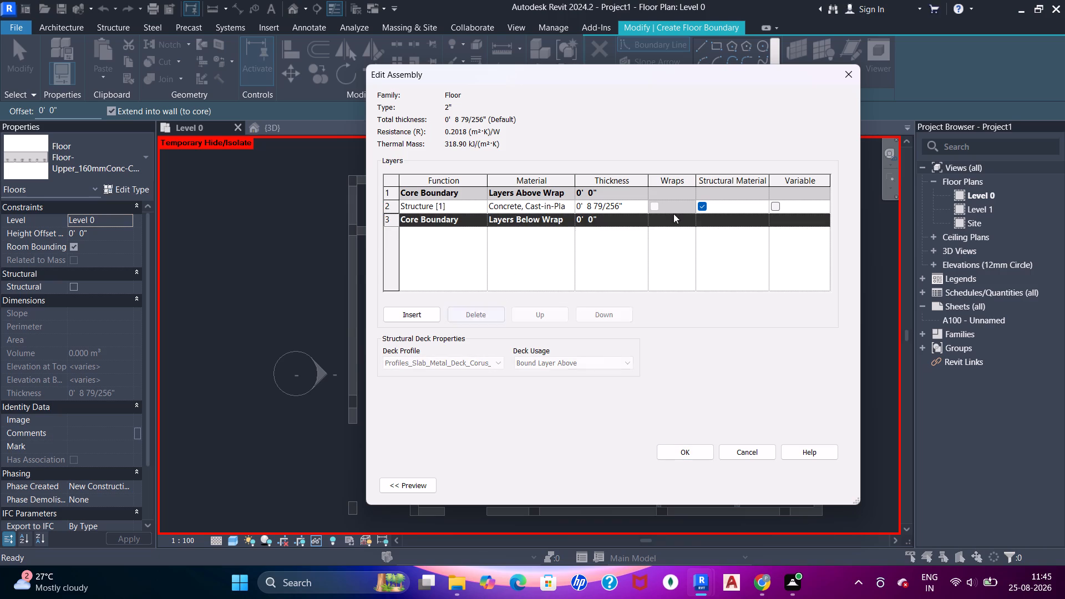
pyautogui.click(635, 206)
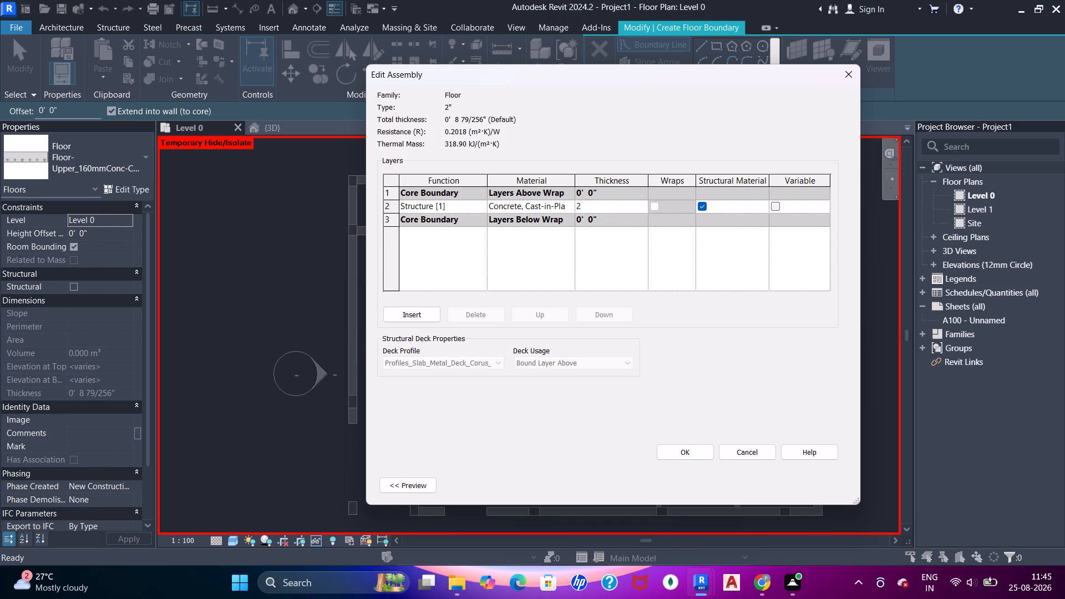
pyautogui.scroll(2, 635, 206)
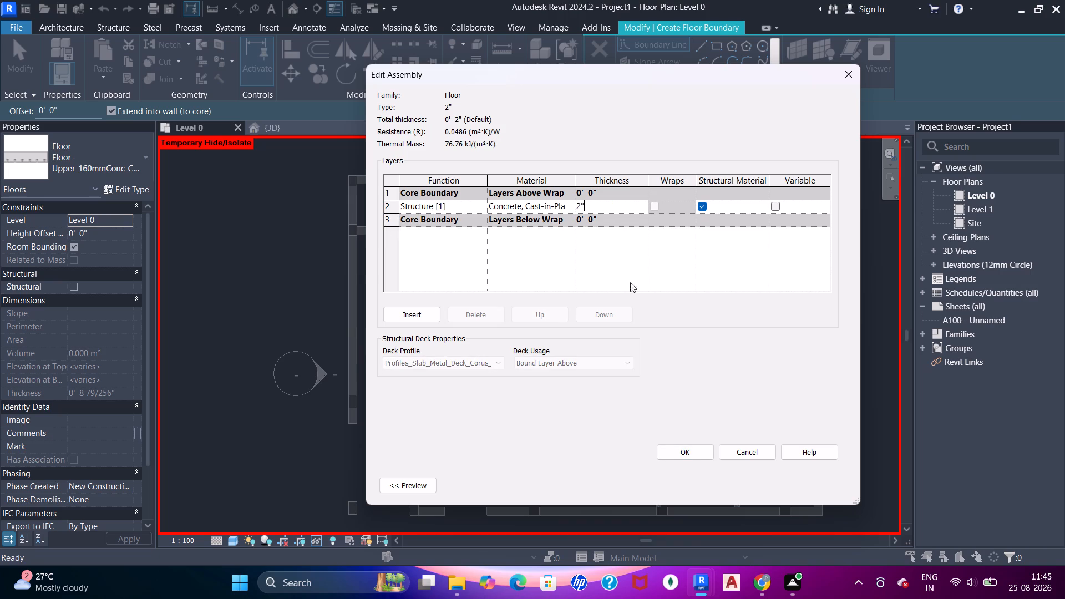
pyautogui.click(689, 456)
pyautogui.moveTo(814, 488); pyautogui.dragTo(795, 480)
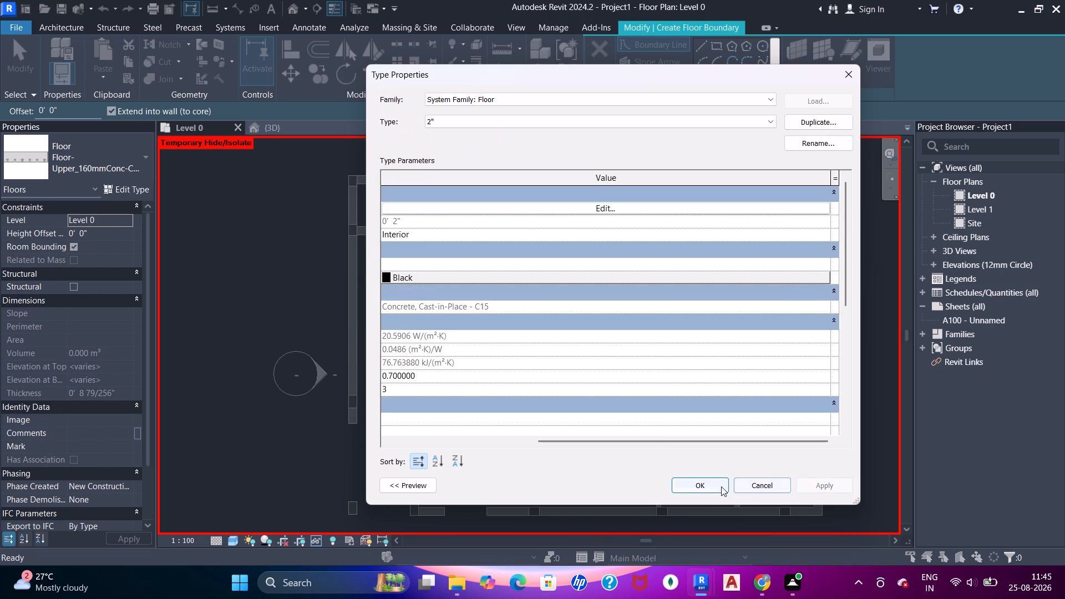
pyautogui.click(716, 486)
# Sketch a rectangular floor boundary along the inner wall faces of the lift, about 4'-8" by 3'-9".
pyautogui.scroll(4, 350, 201)
pyautogui.moveTo(378, 203); pyautogui.dragTo(378, 226, button='middle')
pyautogui.scroll(2, 386, 222)
pyautogui.click(717, 44)
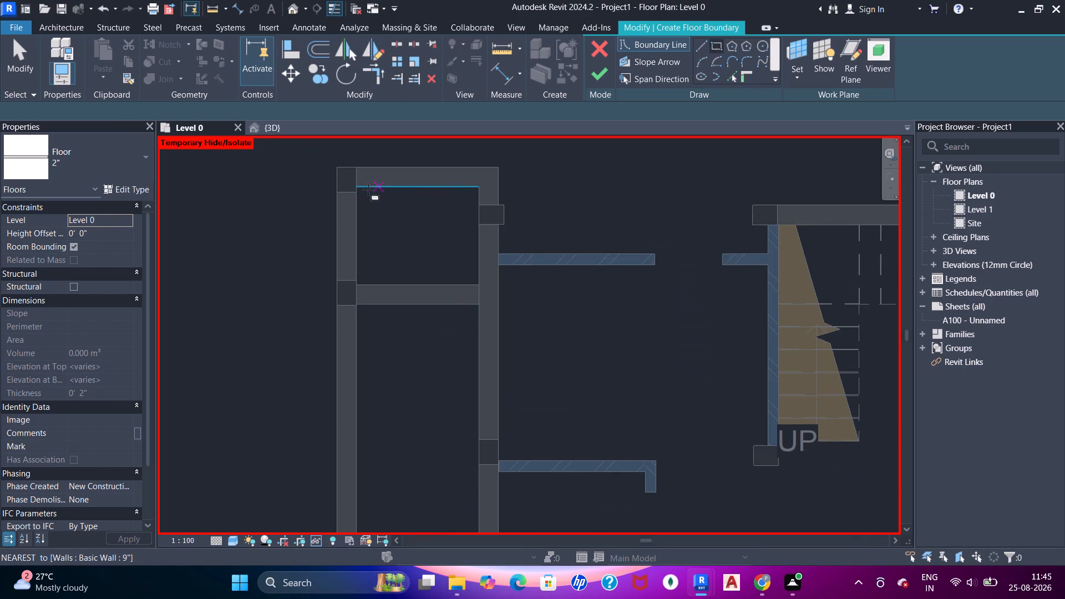
pyautogui.click(360, 189)
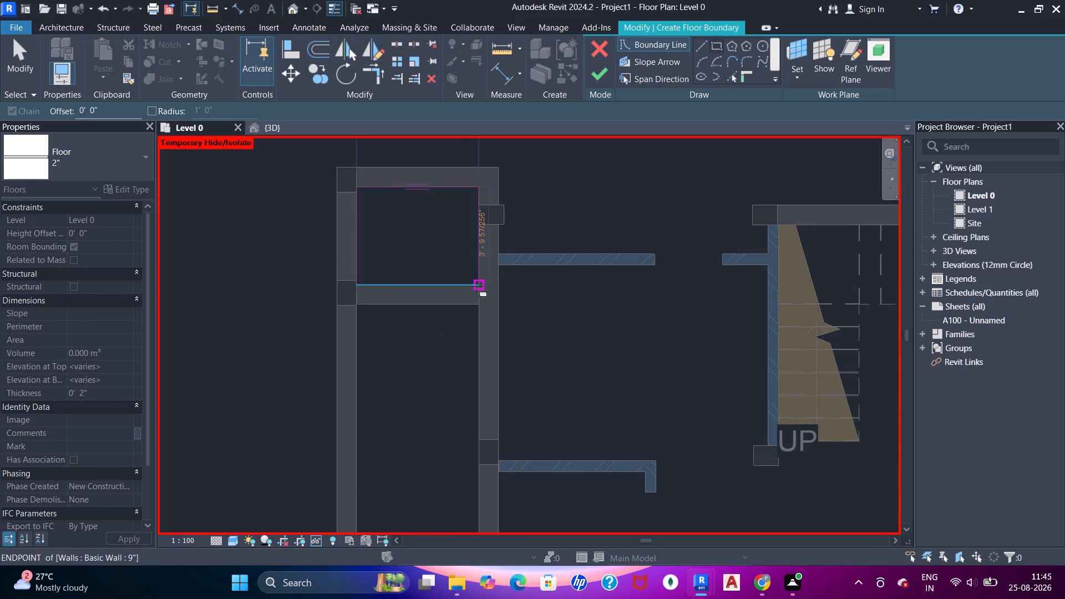
pyautogui.click(476, 286)
# Sketch a rectangular floor boundary over the outer staircase strip from the lift wall to the front corner column, about 24'-2" long.
pyautogui.click(361, 306)
pyautogui.moveTo(426, 400); pyautogui.dragTo(427, 242, button='middle')
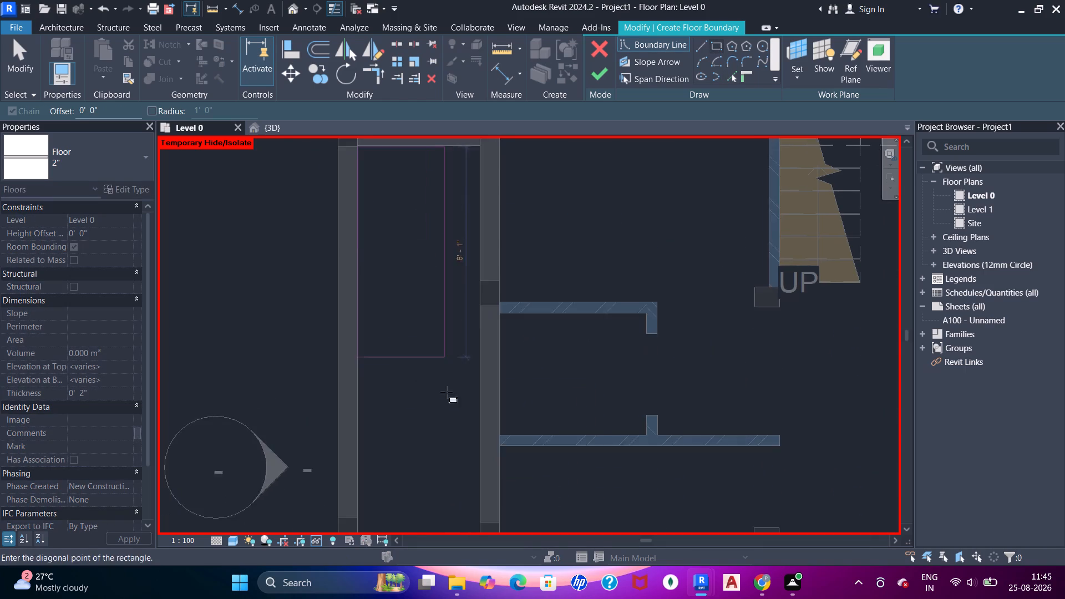
pyautogui.scroll(-4, 447, 406)
pyautogui.moveTo(435, 290); pyautogui.dragTo(435, 225, button='middle')
pyautogui.moveTo(463, 401); pyautogui.dragTo(468, 280, button='middle')
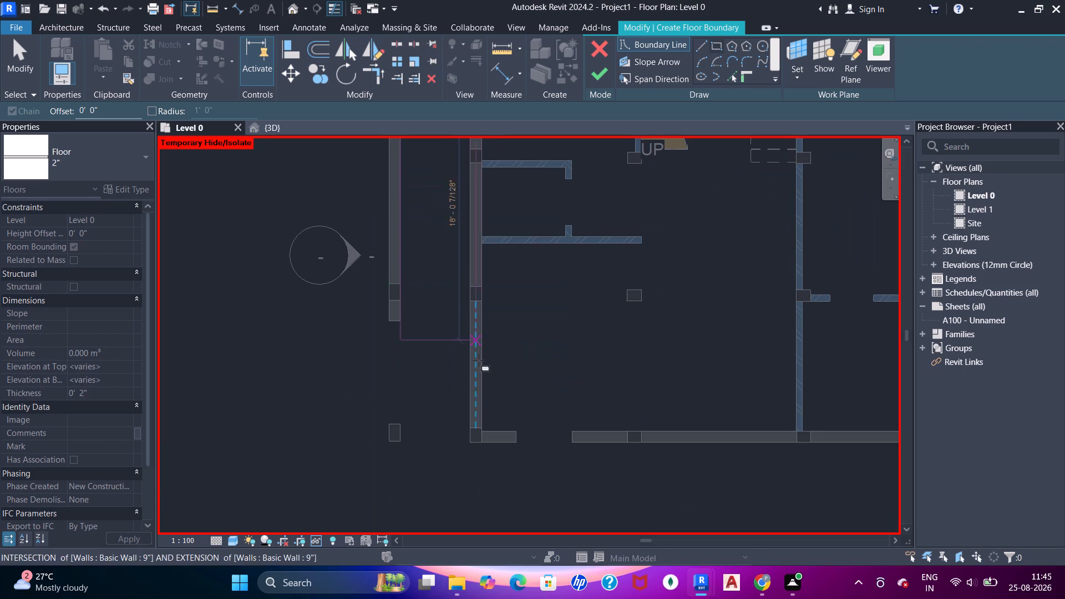
pyautogui.scroll(5, 467, 436)
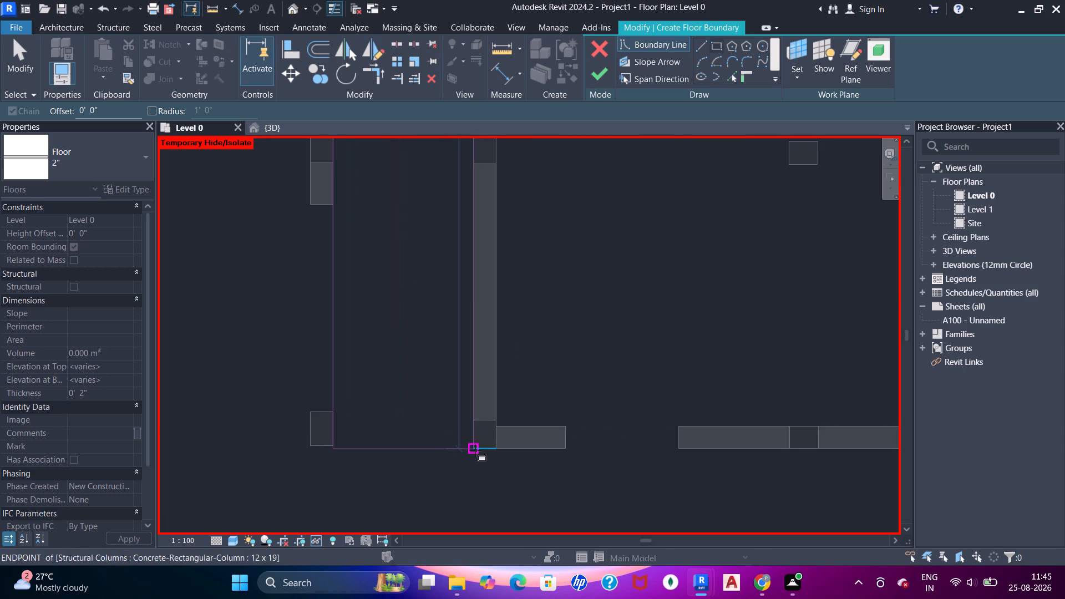
pyautogui.click(475, 450)
# Sketch a rectangular floor boundary over the open kitchen, from the utility wall's inner corner to the wall end beside the internal stair.
pyautogui.scroll(-4, 474, 409)
pyautogui.moveTo(491, 364); pyautogui.dragTo(420, 423, button='middle')
pyautogui.scroll(1, 494, 191)
pyautogui.moveTo(483, 218); pyautogui.dragTo(437, 414, button='middle')
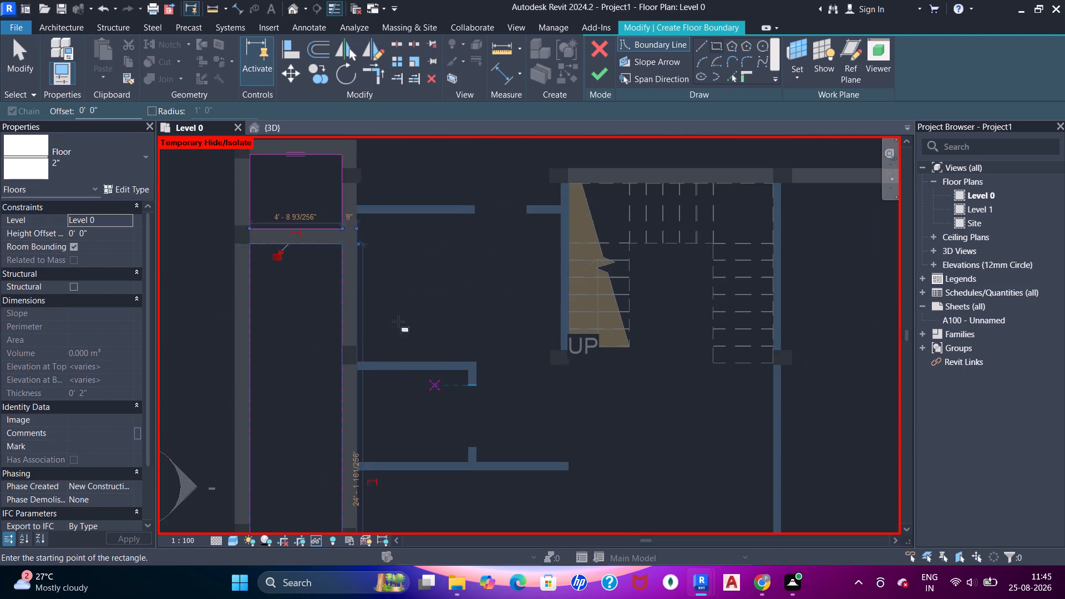
pyautogui.moveTo(375, 241); pyautogui.dragTo(380, 356, button='middle')
pyautogui.scroll(4, 371, 348)
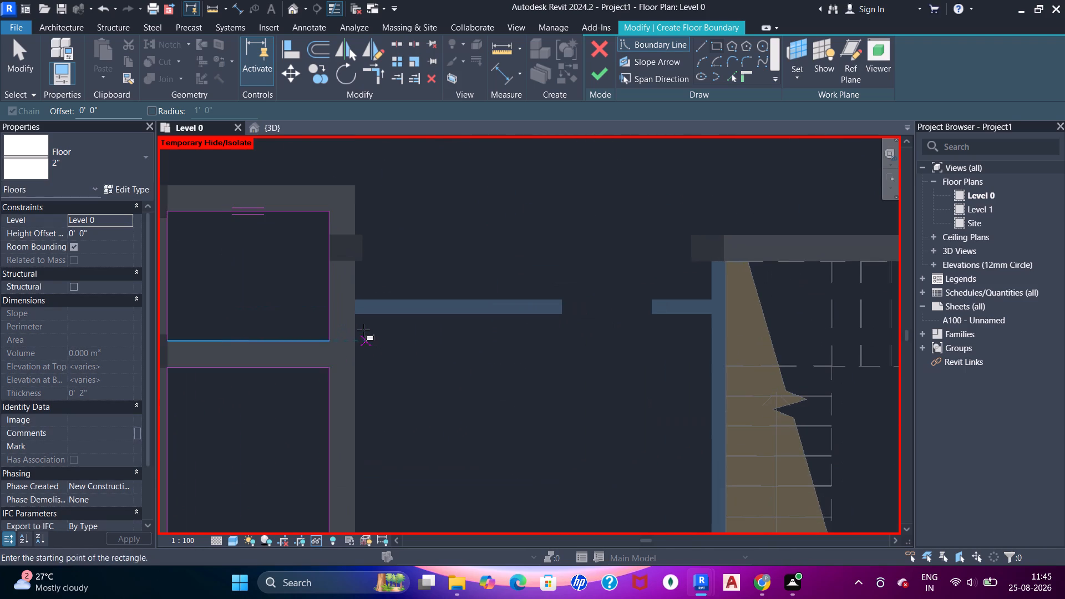
pyautogui.click(353, 314)
pyautogui.moveTo(464, 426); pyautogui.dragTo(410, 248, button='middle')
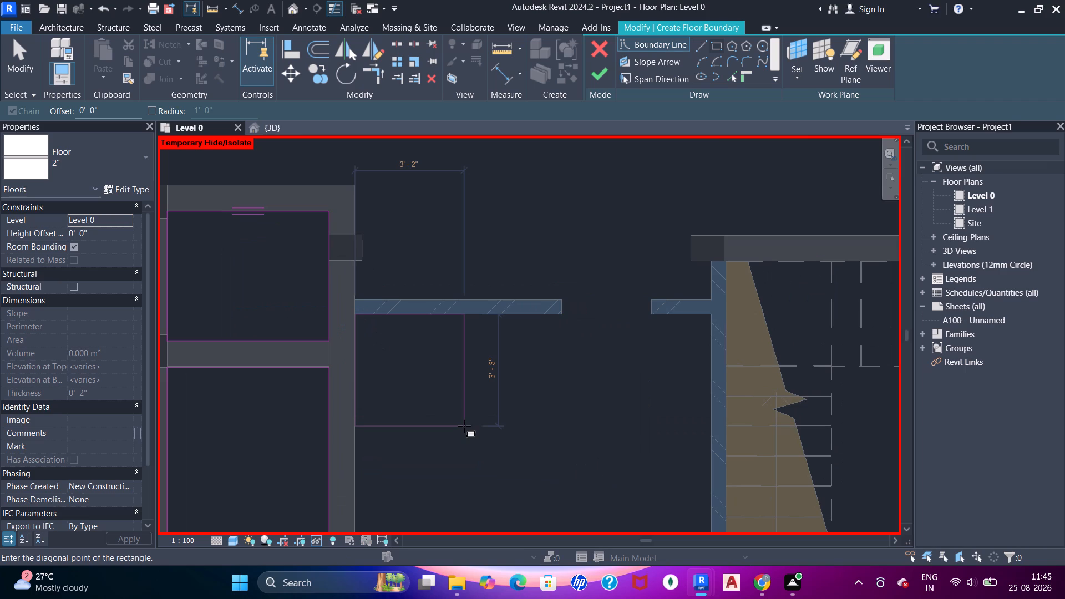
pyautogui.click(653, 374)
pyautogui.scroll(3, 636, 385)
pyautogui.scroll(-3, 627, 388)
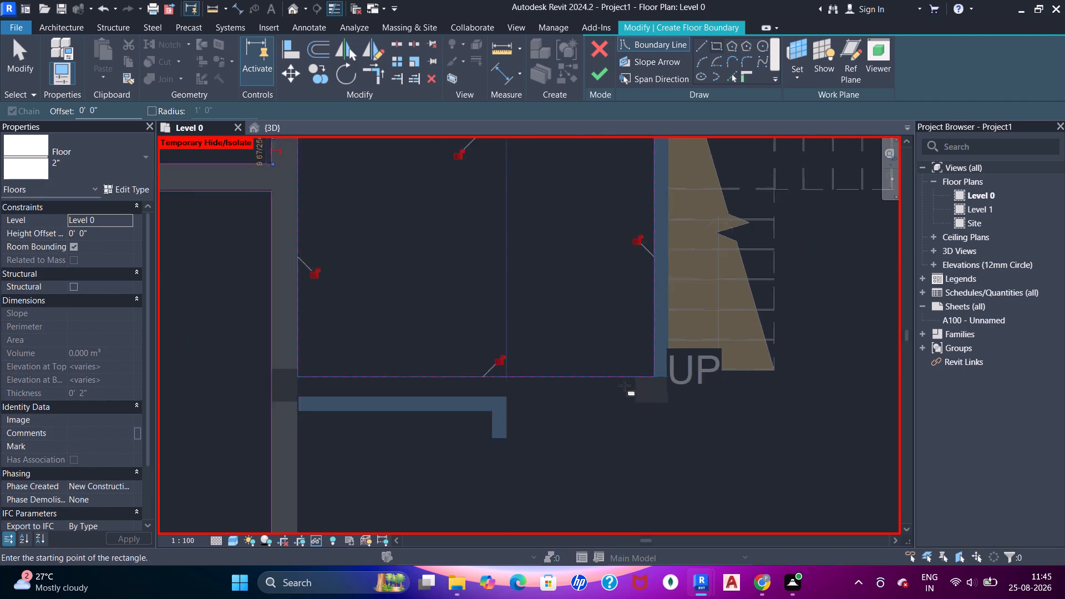
# Pick the kitchen-side face of the 5" brick wall and the adjacent side of the corner column by the internal stair as floor boundary lines.
pyautogui.scroll(-1, 625, 385)
pyautogui.moveTo(618, 385); pyautogui.dragTo(627, 295, button='middle')
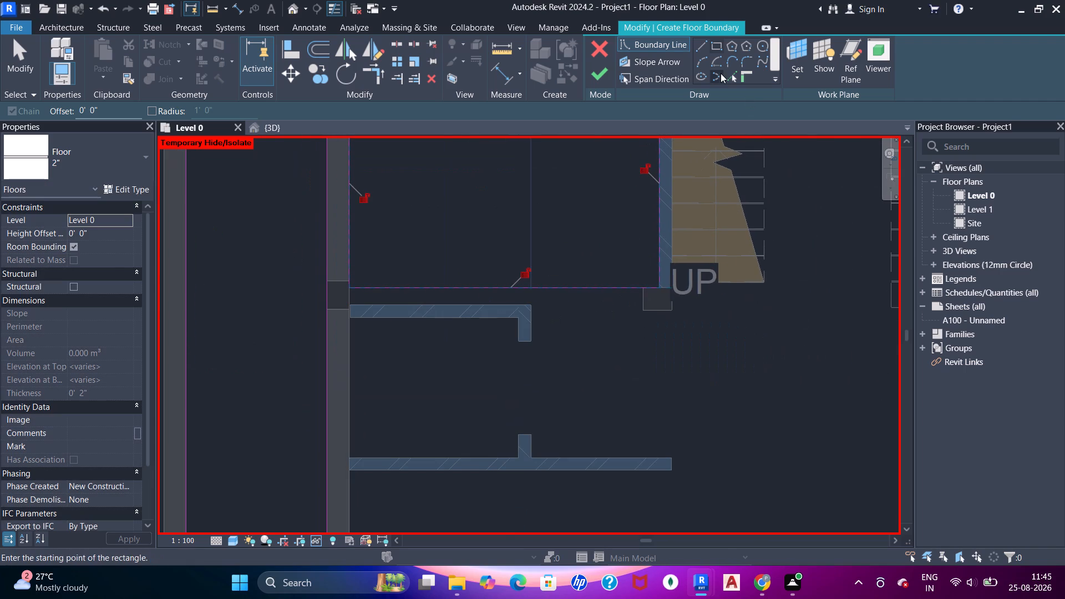
pyautogui.click(732, 75)
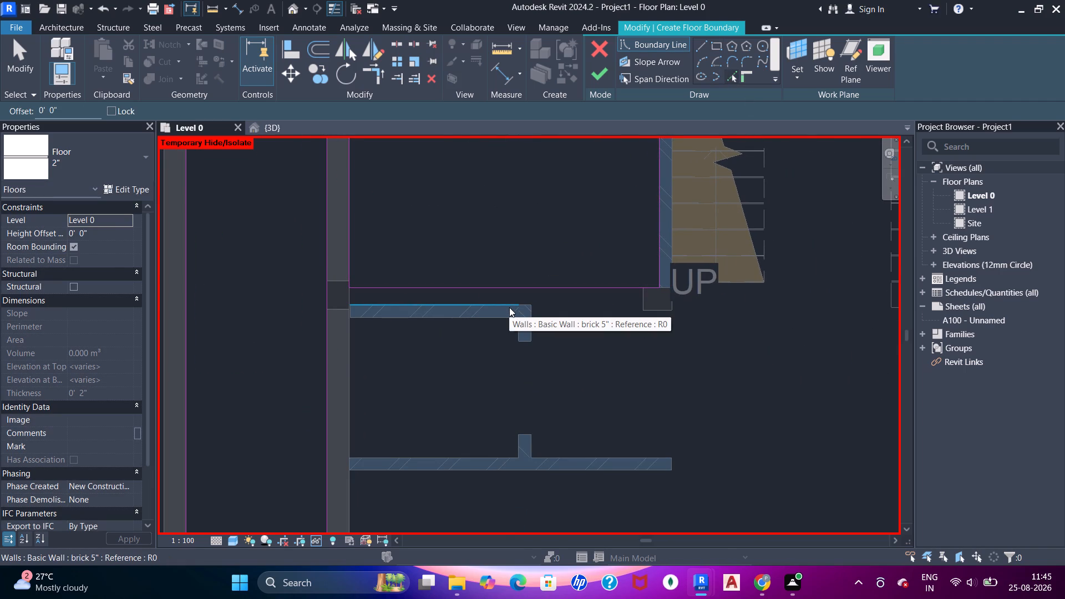
pyautogui.scroll(-2, 509, 307)
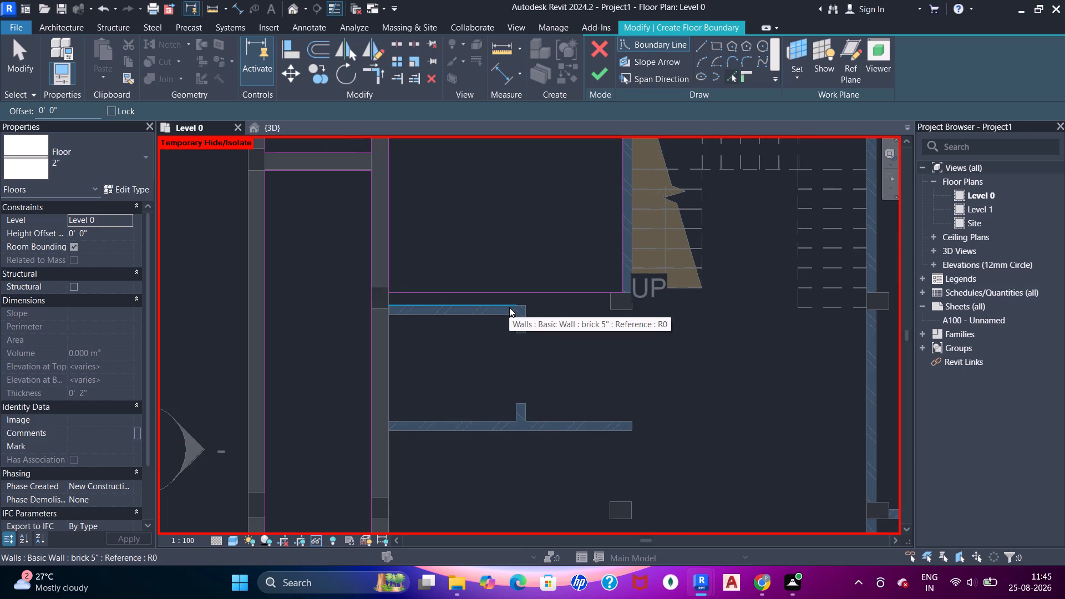
pyautogui.click(509, 307)
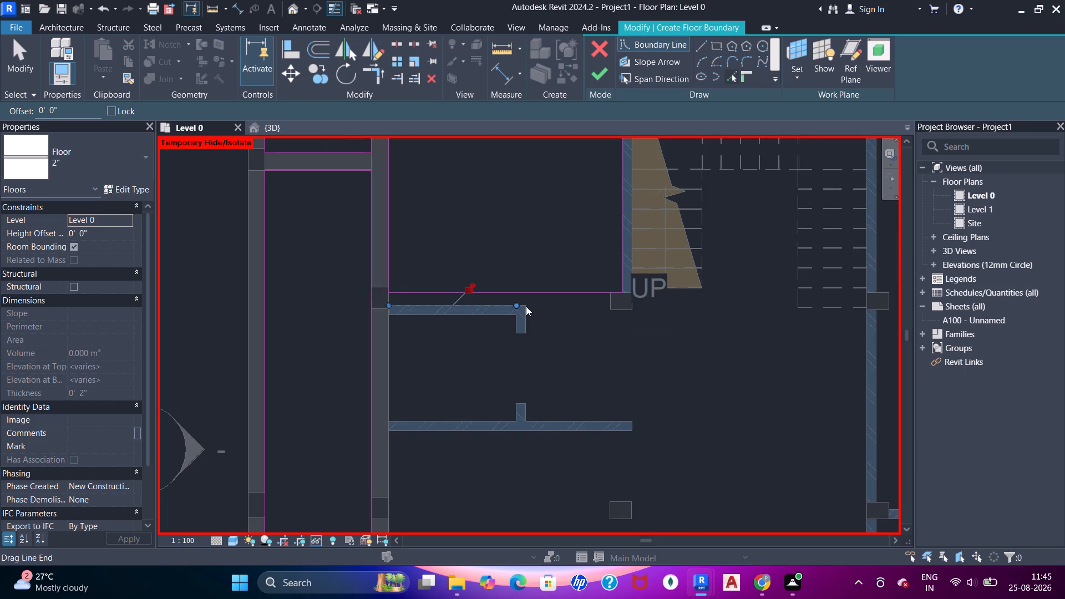
pyautogui.scroll(5, 541, 306)
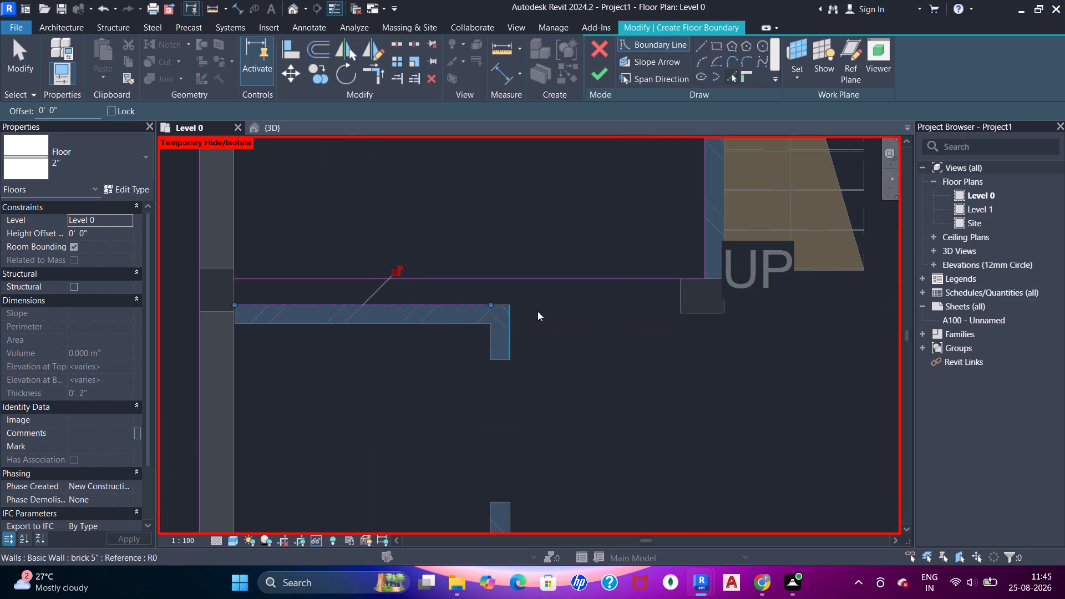
pyautogui.click(676, 306)
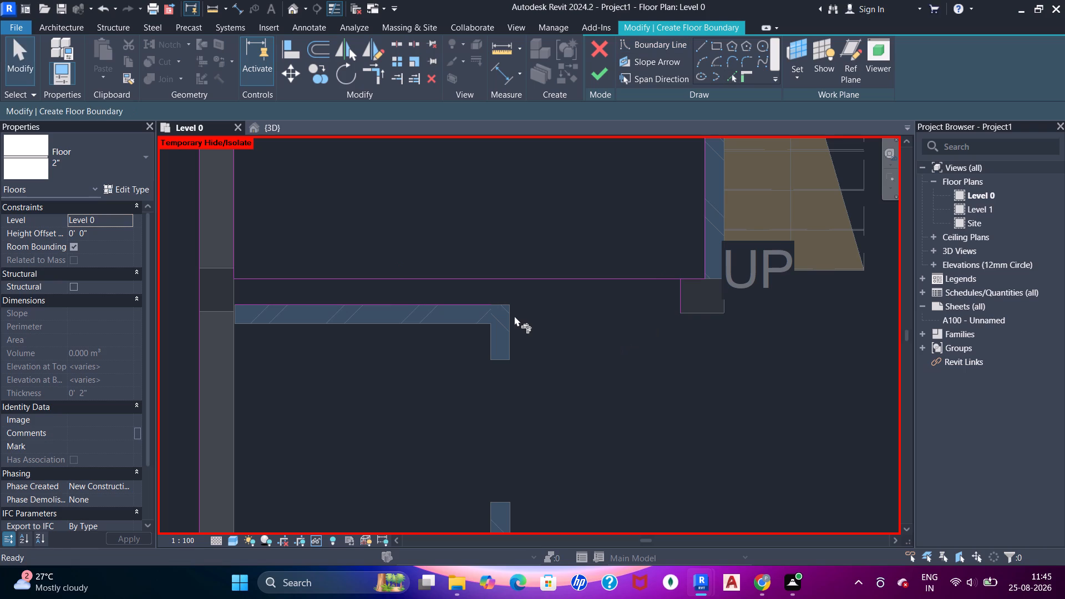
# Trim the kitchen floor boundary to the picked wall face and around the corner column, and finish the floor sketch.
pyautogui.moveTo(479, 299); pyautogui.dragTo(498, 298)
pyautogui.click(680, 298)
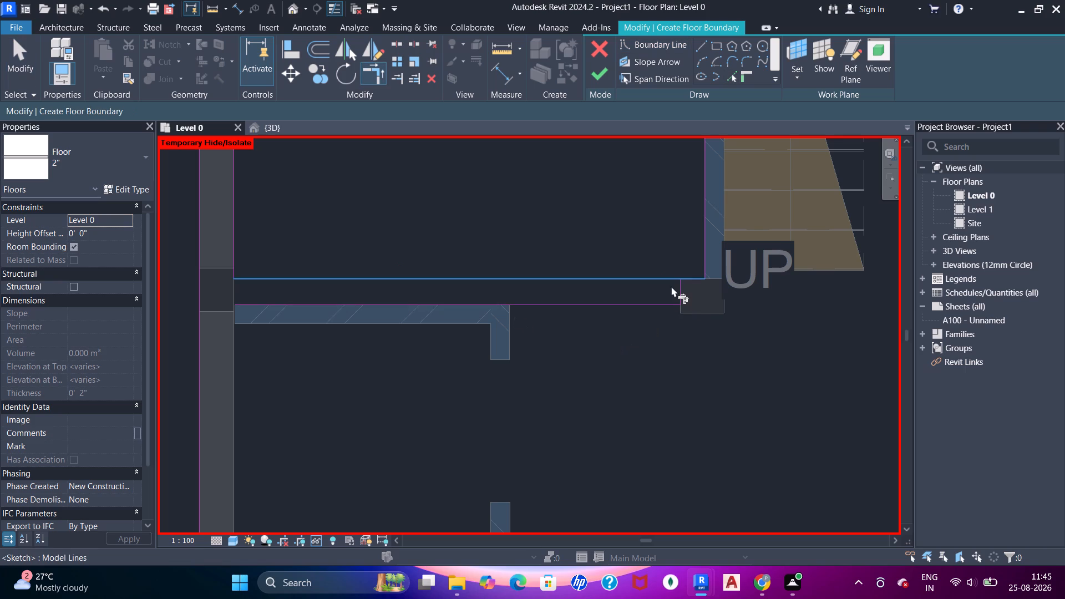
pyautogui.click(680, 292)
pyautogui.click(686, 283)
pyautogui.scroll(-1, 415, 318)
pyautogui.click(250, 260)
pyautogui.click(272, 304)
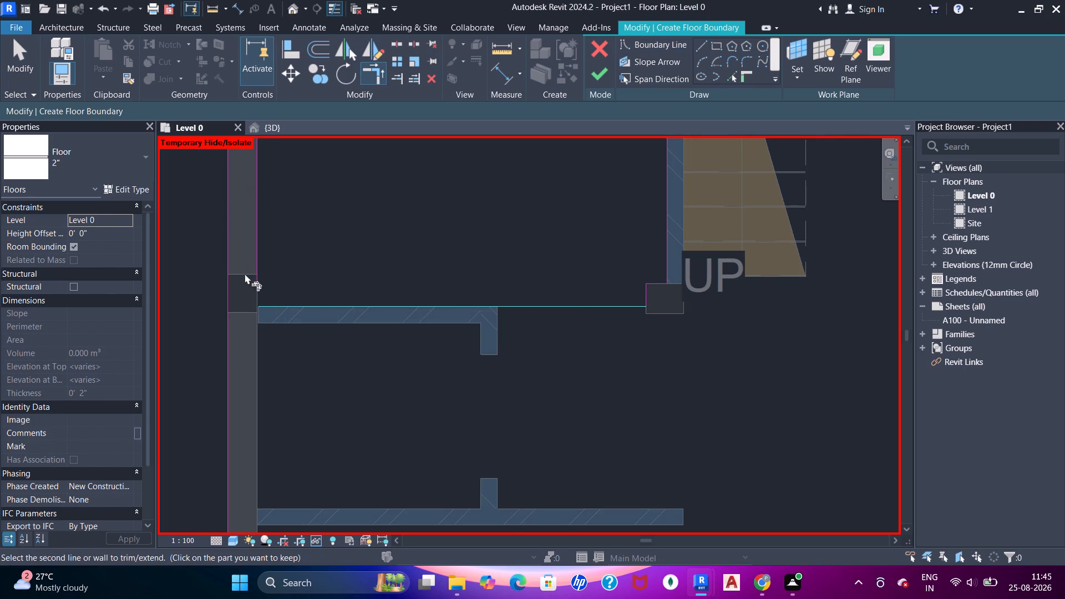
pyautogui.click(260, 275)
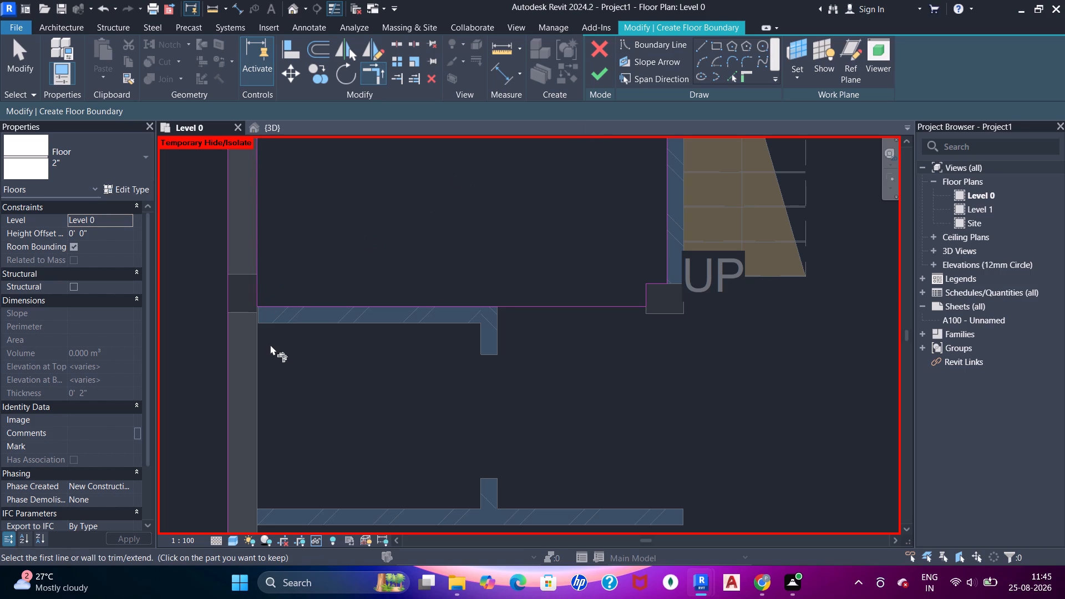
pyautogui.scroll(7, 260, 329)
pyautogui.click(602, 77)
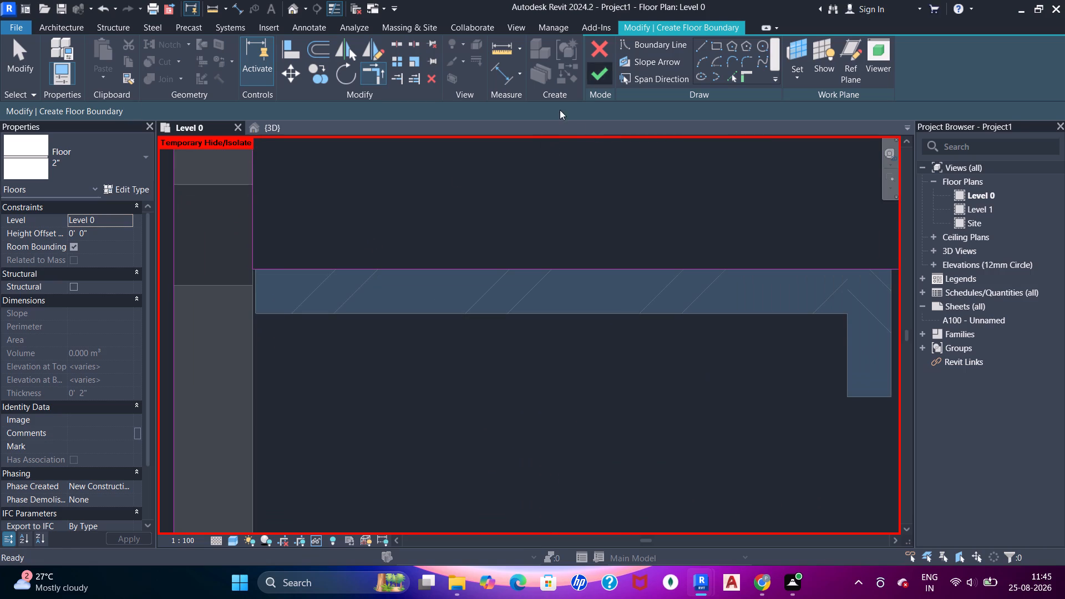
# Align the end of the 5" brick wall beside the kitchen with the inner face of the adjoining thick wall.
pyautogui.scroll(3, 248, 304)
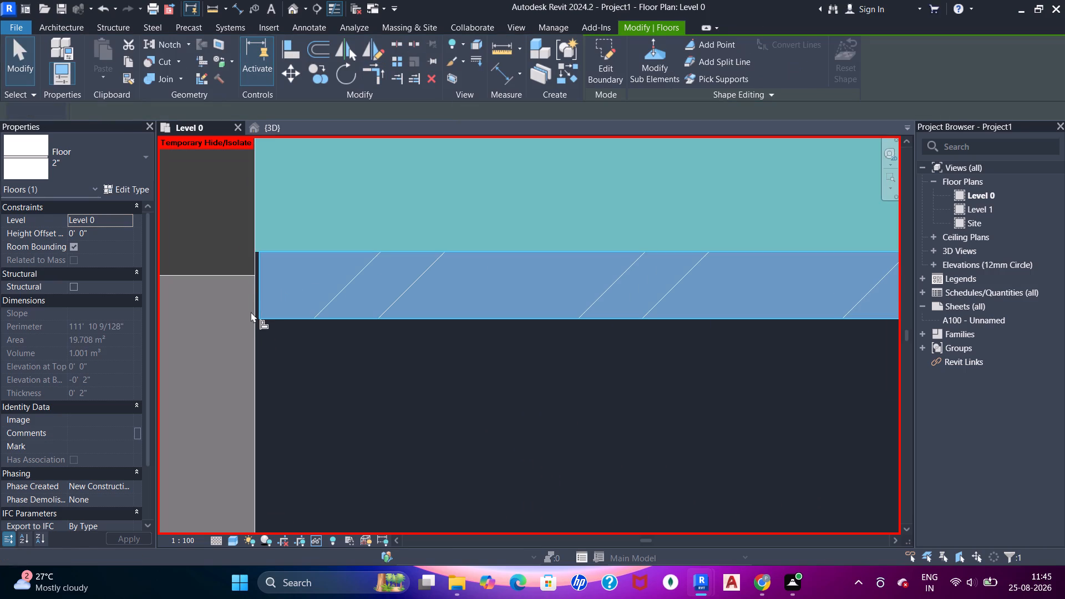
pyautogui.click(255, 328)
pyautogui.click(259, 303)
pyautogui.scroll(-5, 311, 301)
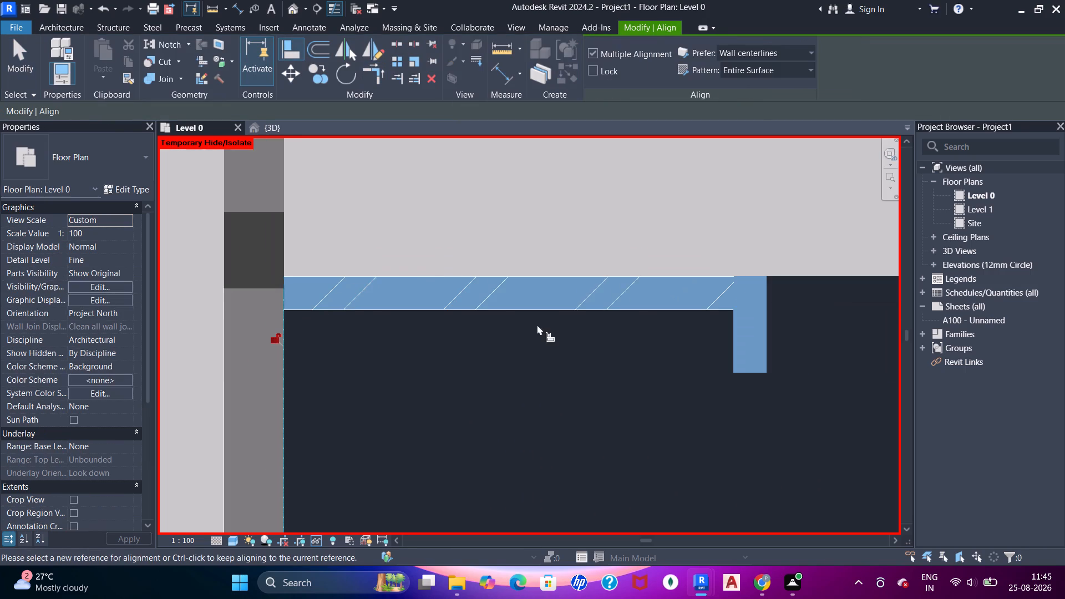
# Examine the rooms still without floor, from the small room beside the kitchen along the front wall and back to the internal stair.
pyautogui.moveTo(656, 338); pyautogui.dragTo(536, 323, button='middle')
pyautogui.scroll(1, 536, 323)
pyautogui.scroll(-7, 536, 323)
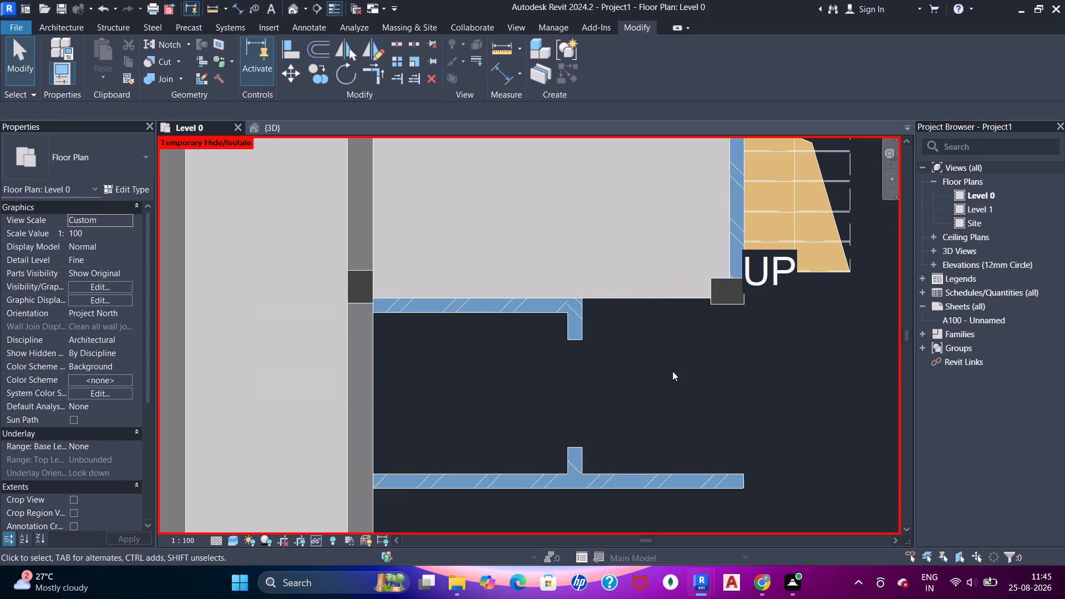
pyautogui.scroll(-4, 672, 367)
pyautogui.scroll(5, 626, 465)
pyautogui.scroll(3, 373, 400)
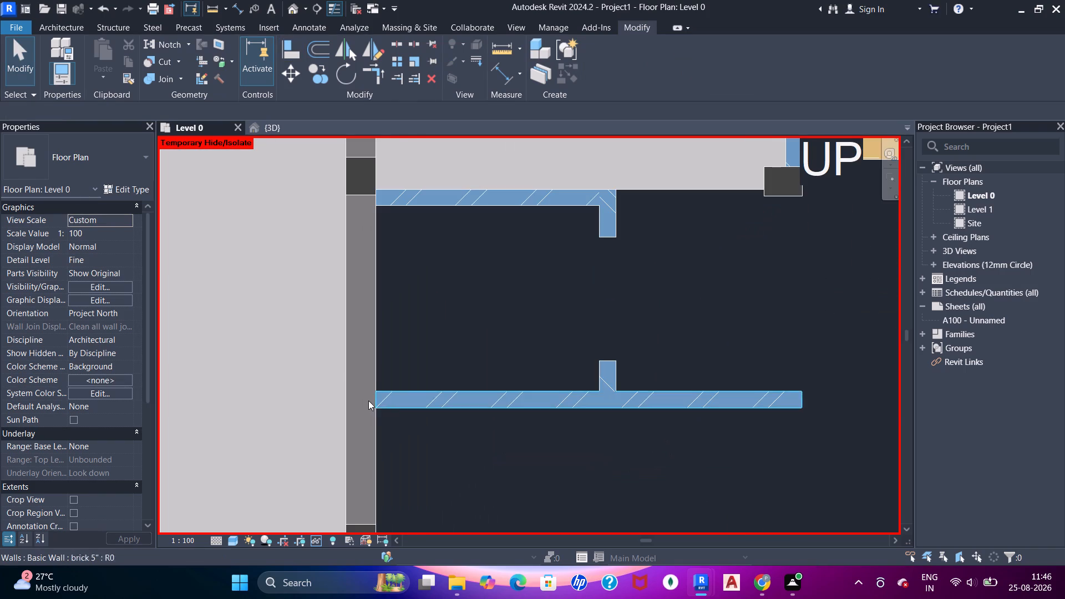
pyautogui.scroll(9, 368, 400)
pyautogui.scroll(-13, 461, 309)
pyautogui.moveTo(447, 408); pyautogui.dragTo(430, 247, button='middle')
pyautogui.scroll(5, 422, 297)
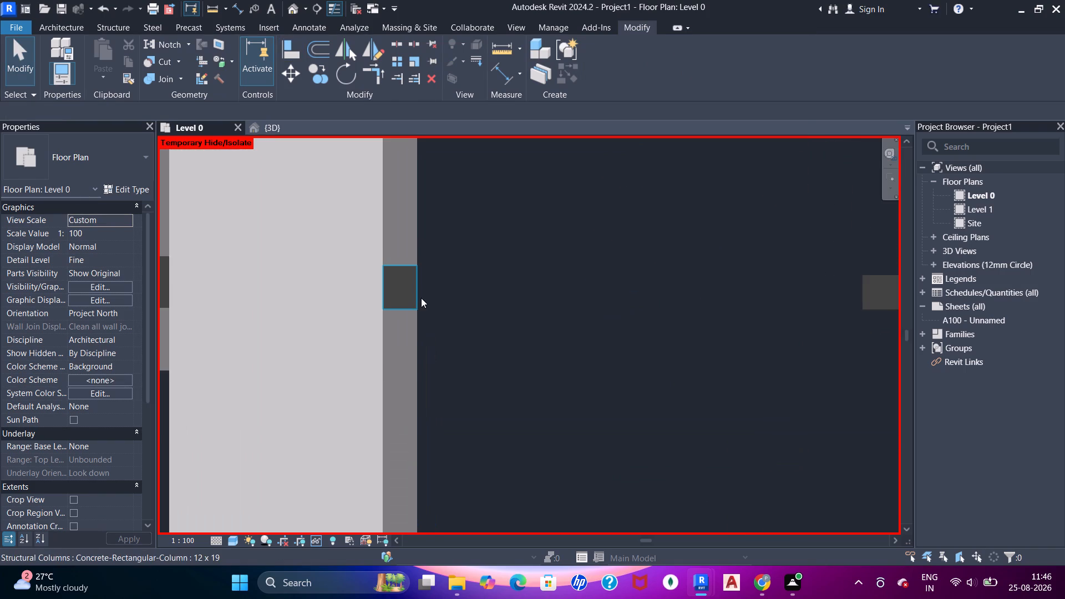
pyautogui.scroll(-11, 503, 236)
pyautogui.moveTo(532, 333); pyautogui.dragTo(481, 290, button='middle')
pyautogui.scroll(7, 483, 294)
pyautogui.moveTo(749, 354); pyautogui.dragTo(418, 327, button='middle')
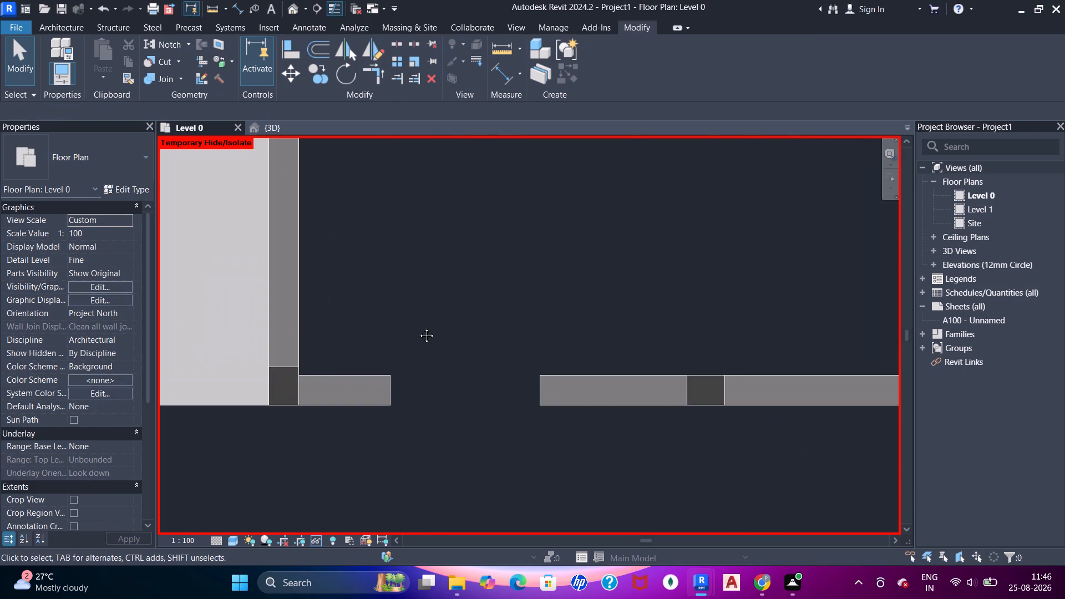
pyautogui.moveTo(418, 327); pyautogui.dragTo(306, 327, button='middle')
pyautogui.scroll(6, 700, 351)
pyautogui.scroll(-7, 747, 308)
pyautogui.moveTo(730, 313); pyautogui.dragTo(297, 313, button='middle')
pyautogui.scroll(3, 360, 328)
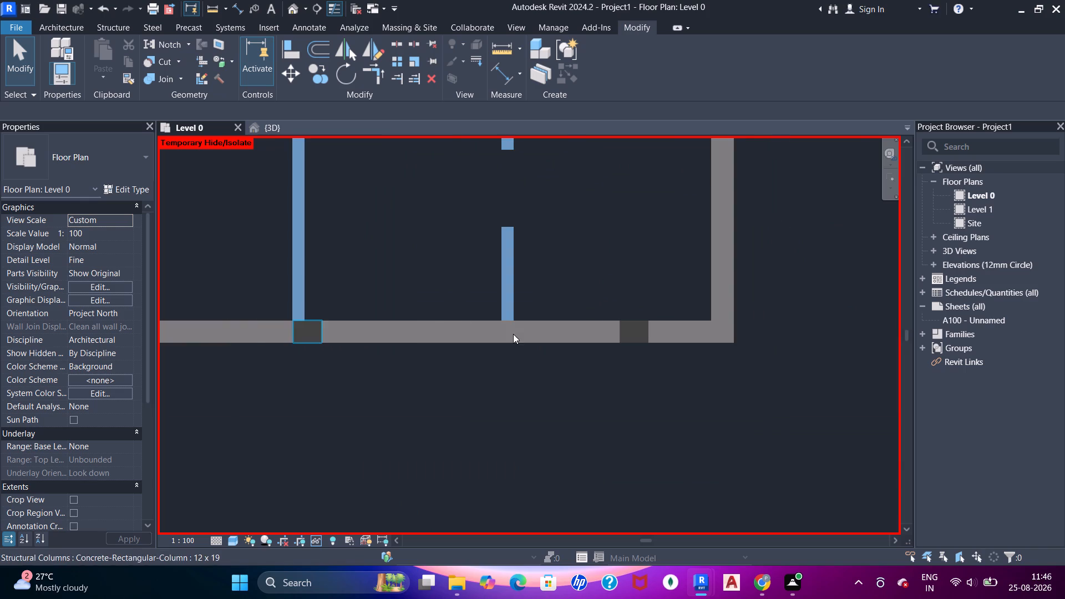
pyautogui.scroll(3, 513, 334)
pyautogui.scroll(-6, 524, 331)
pyautogui.moveTo(657, 242); pyautogui.dragTo(623, 397, button='middle')
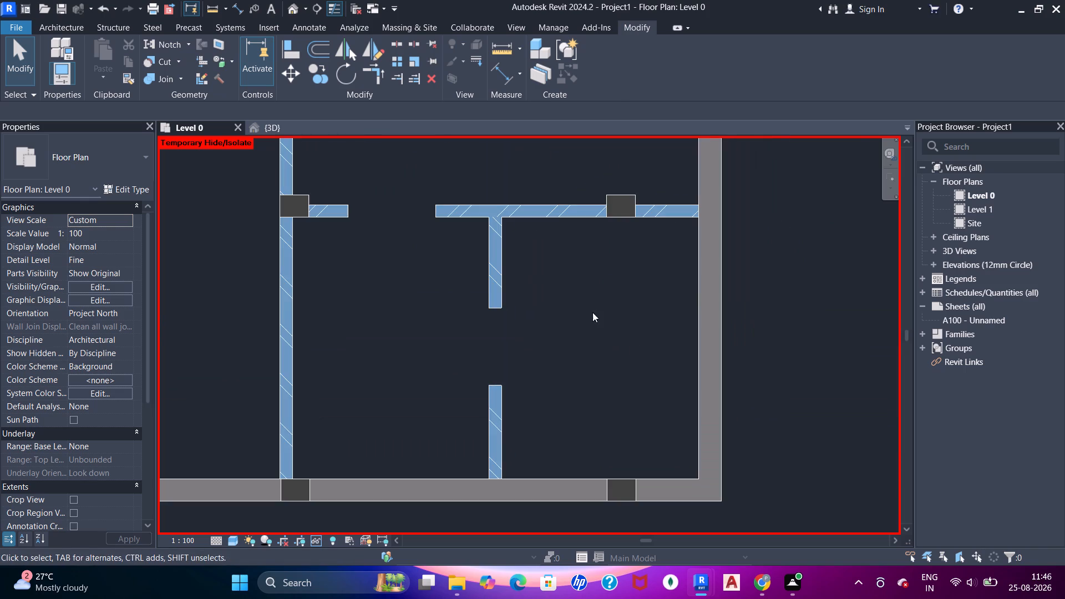
pyautogui.moveTo(584, 308); pyautogui.dragTo(582, 383, button='middle')
pyautogui.moveTo(413, 261); pyautogui.dragTo(468, 482, button='middle')
pyautogui.scroll(1, 500, 254)
pyautogui.moveTo(501, 280); pyautogui.dragTo(515, 463, button='middle')
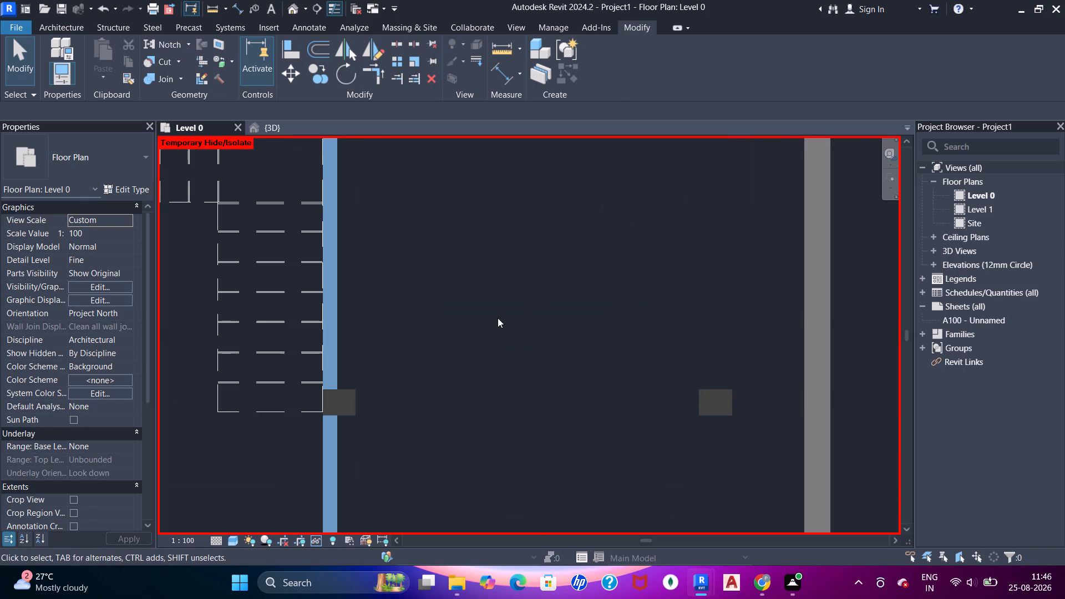
pyautogui.moveTo(520, 247); pyautogui.dragTo(559, 429, button='middle')
pyautogui.scroll(-3, 360, 341)
pyautogui.moveTo(324, 408); pyautogui.dragTo(600, 229, button='middle')
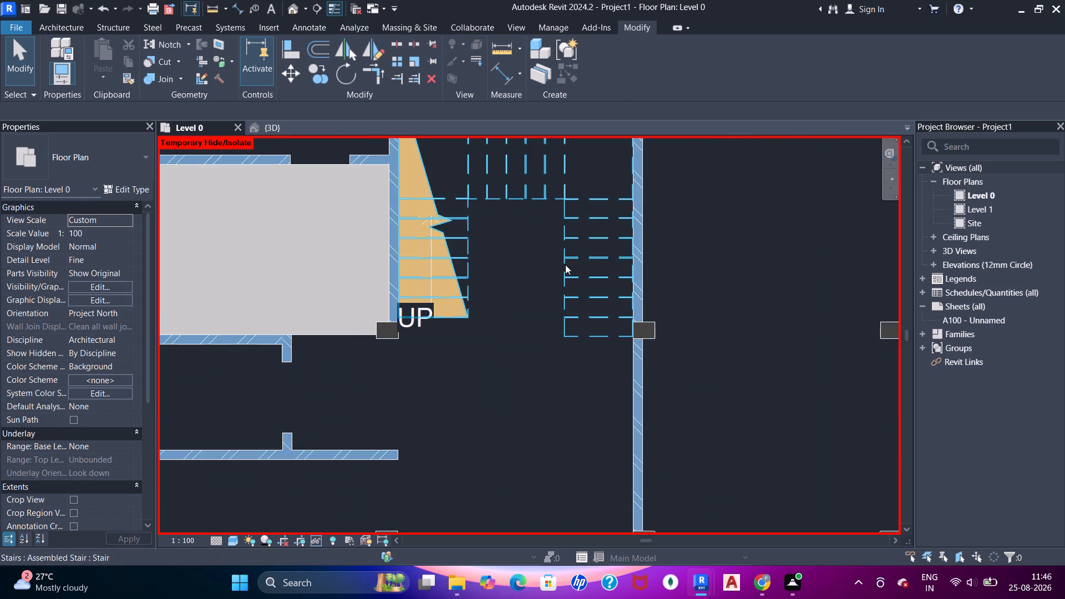
# Reopen the 2" floor's boundary and sketch a rectangle inside the small room beside the kitchen, between its two 5" brick walls.
pyautogui.moveTo(473, 311); pyautogui.dragTo(854, 359, button='middle')
pyautogui.doubleClick(692, 301)
pyautogui.moveTo(666, 359); pyautogui.dragTo(548, 283, button='middle')
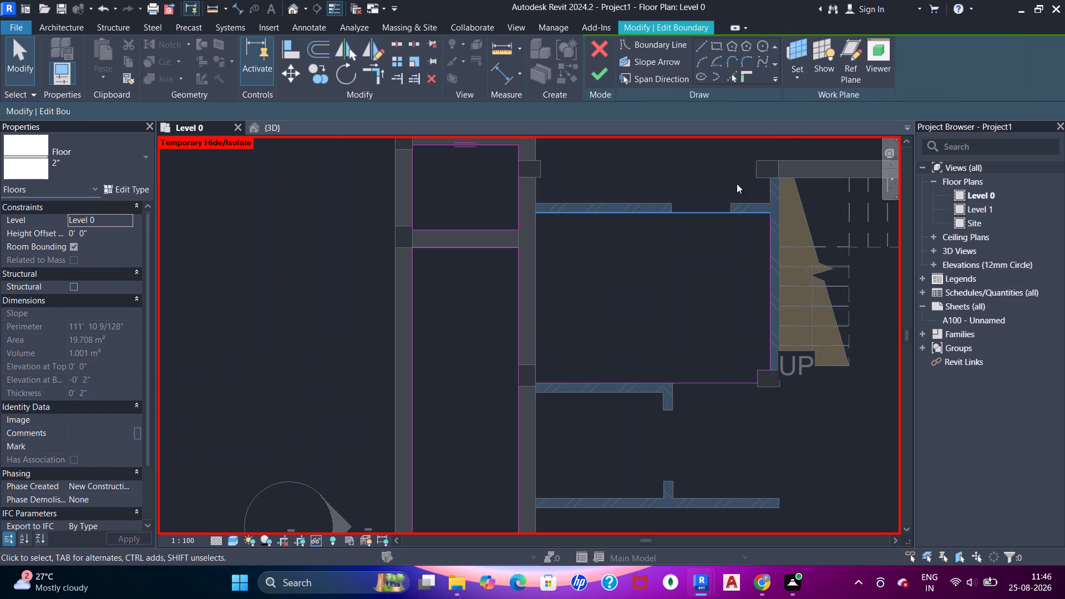
pyautogui.click(721, 47)
pyautogui.scroll(6, 585, 408)
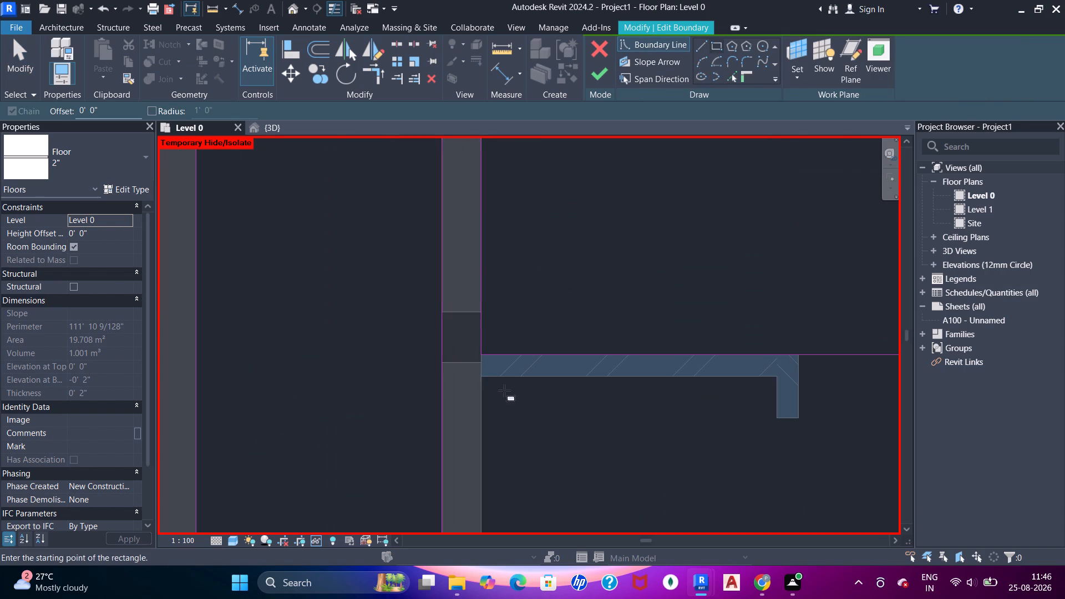
pyautogui.click(480, 380)
pyautogui.moveTo(663, 512); pyautogui.dragTo(582, 255, button='middle')
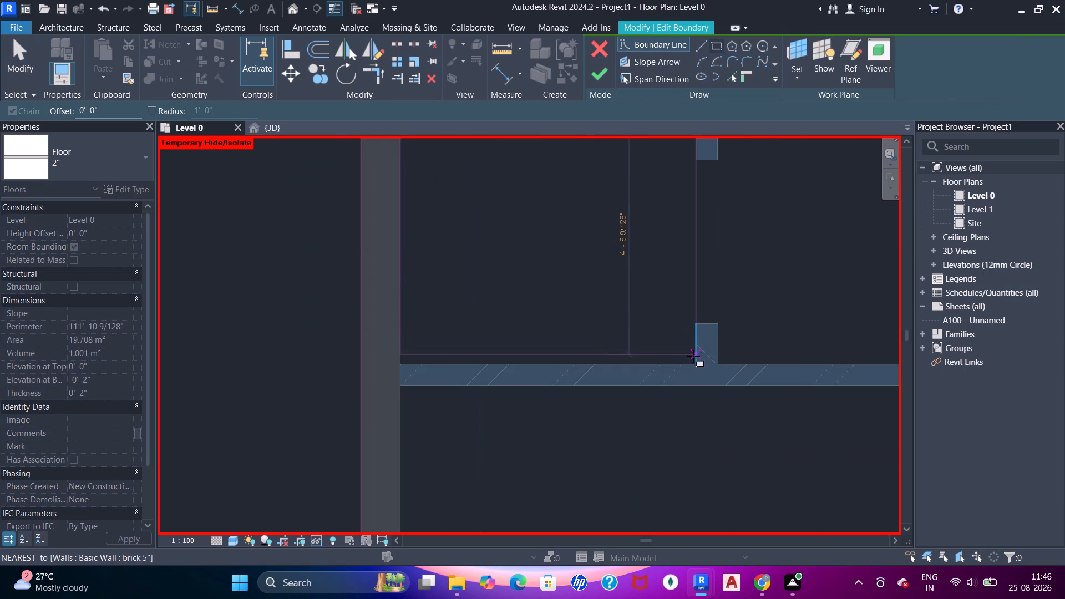
pyautogui.click(693, 359)
# Sketch a rectangular floor boundary over the large front hall up to the 5" partition wall, about 21'-4" by 12'-8".
pyautogui.scroll(-5, 583, 211)
pyautogui.moveTo(585, 207); pyautogui.dragTo(379, 296, button='middle')
pyautogui.scroll(4, 429, 283)
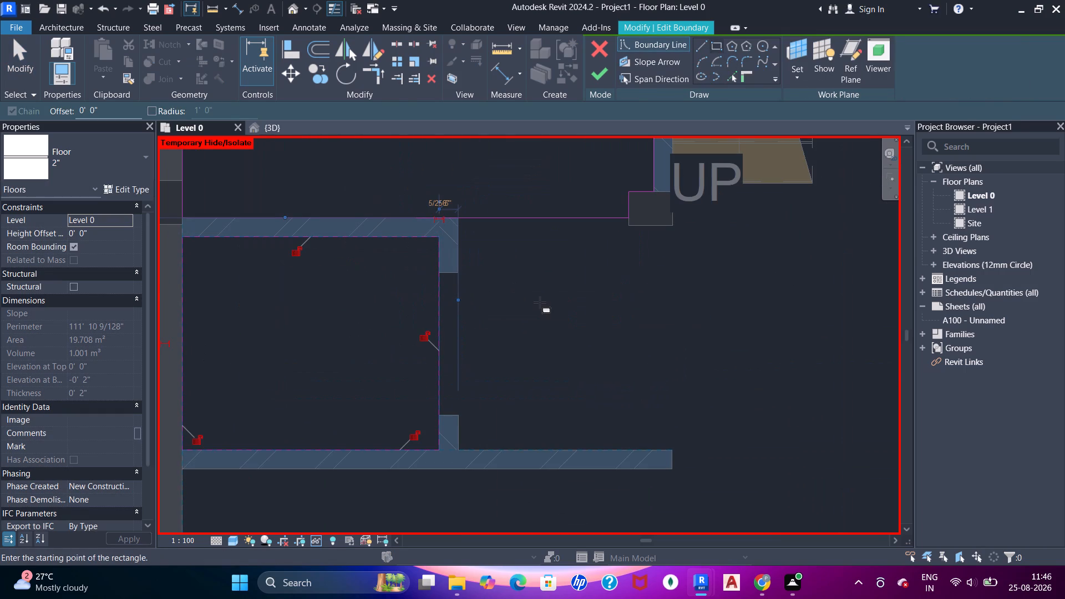
pyautogui.scroll(-3, 558, 298)
pyautogui.moveTo(585, 311); pyautogui.dragTo(339, 348, button='middle')
pyautogui.scroll(-4, 441, 280)
pyautogui.moveTo(471, 267); pyautogui.dragTo(536, 161, button='middle')
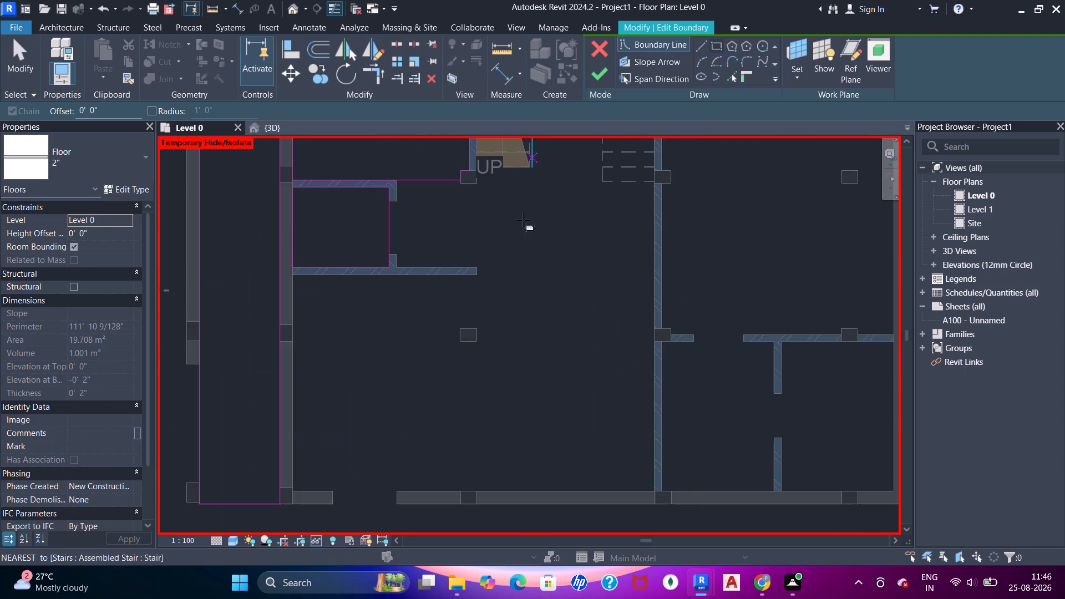
pyautogui.moveTo(450, 355); pyautogui.dragTo(474, 310, button='middle')
pyautogui.click(318, 235)
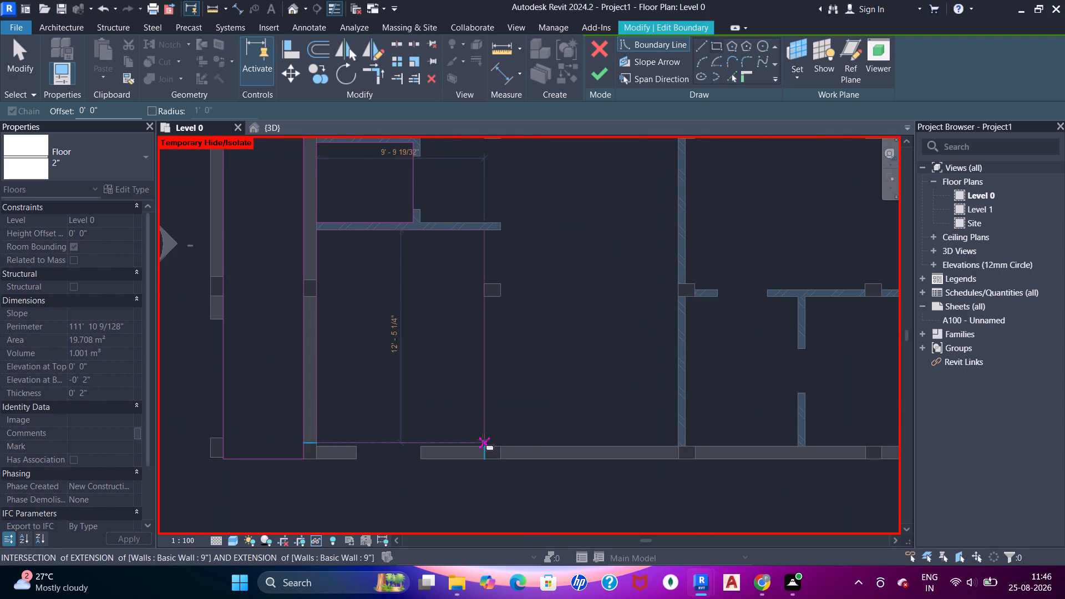
pyautogui.click(674, 446)
# Sketch a rectangular floor boundary in the room beyond the internal stair, from the wall corner to the freestanding column, about 9'-3" deep.
pyautogui.scroll(6, 476, 303)
pyautogui.moveTo(495, 287); pyautogui.dragTo(495, 329, button='middle')
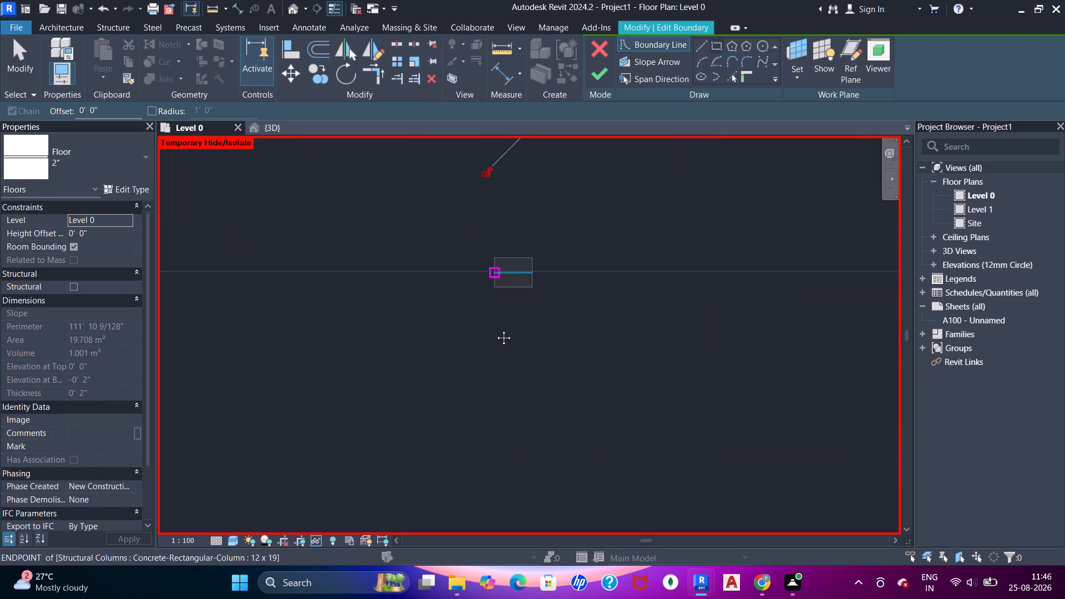
pyautogui.moveTo(495, 329); pyautogui.dragTo(495, 331, button='middle')
pyautogui.scroll(-5, 498, 332)
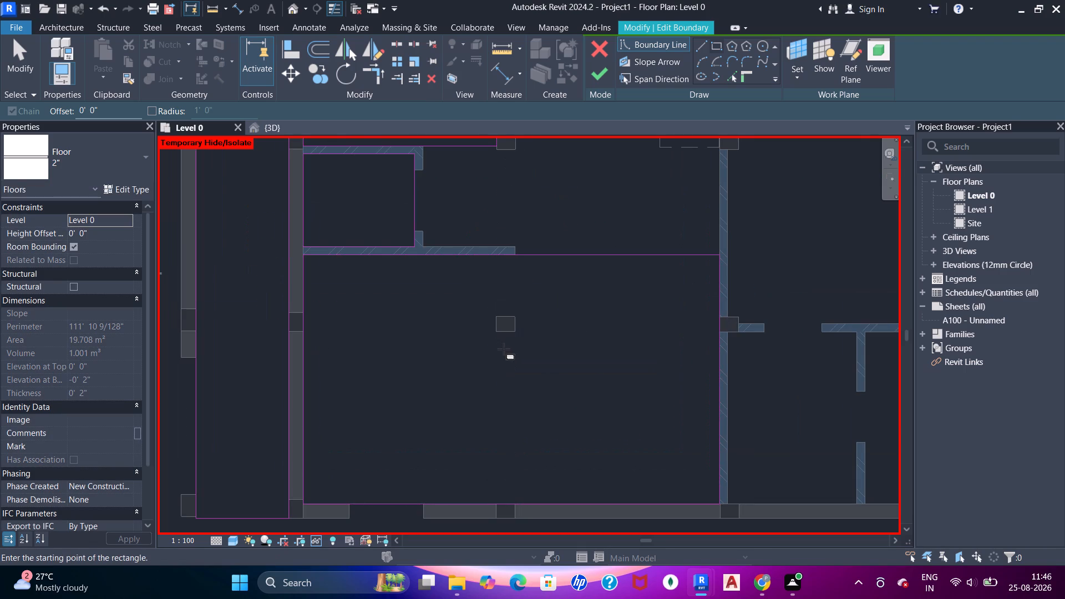
pyautogui.scroll(-3, 504, 349)
pyautogui.moveTo(560, 309); pyautogui.dragTo(475, 388, button='middle')
pyautogui.moveTo(549, 319); pyautogui.dragTo(519, 361, button='middle')
pyautogui.scroll(4, 574, 272)
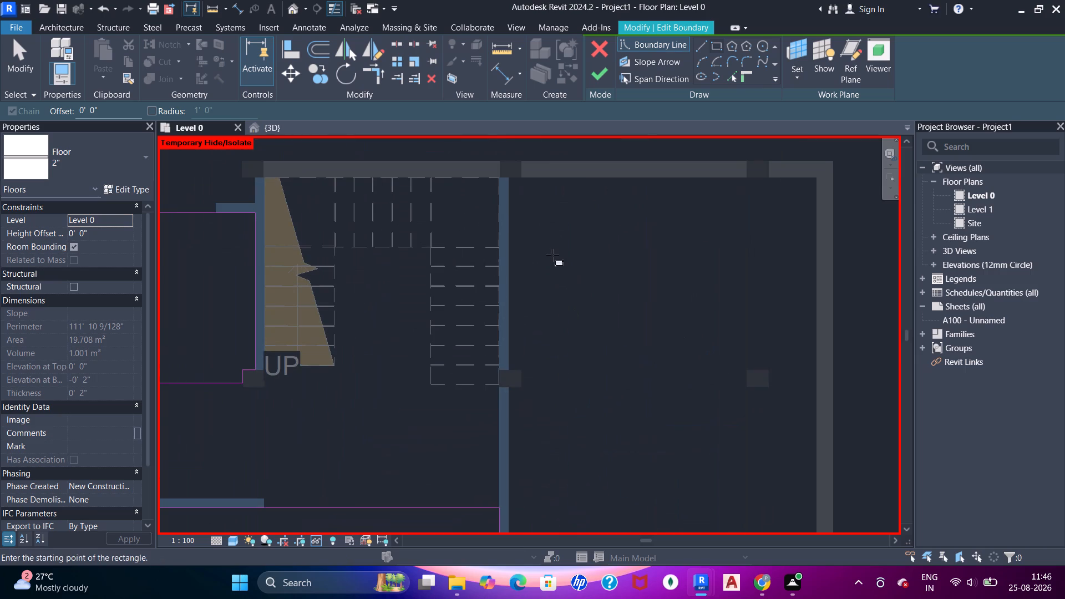
pyautogui.click(514, 184)
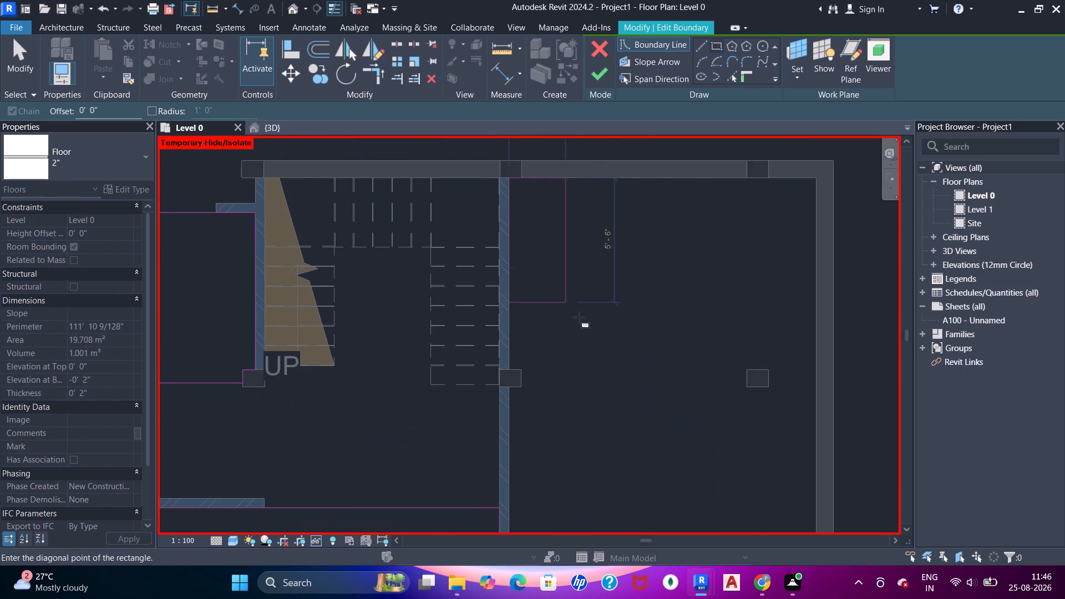
pyautogui.click(747, 383)
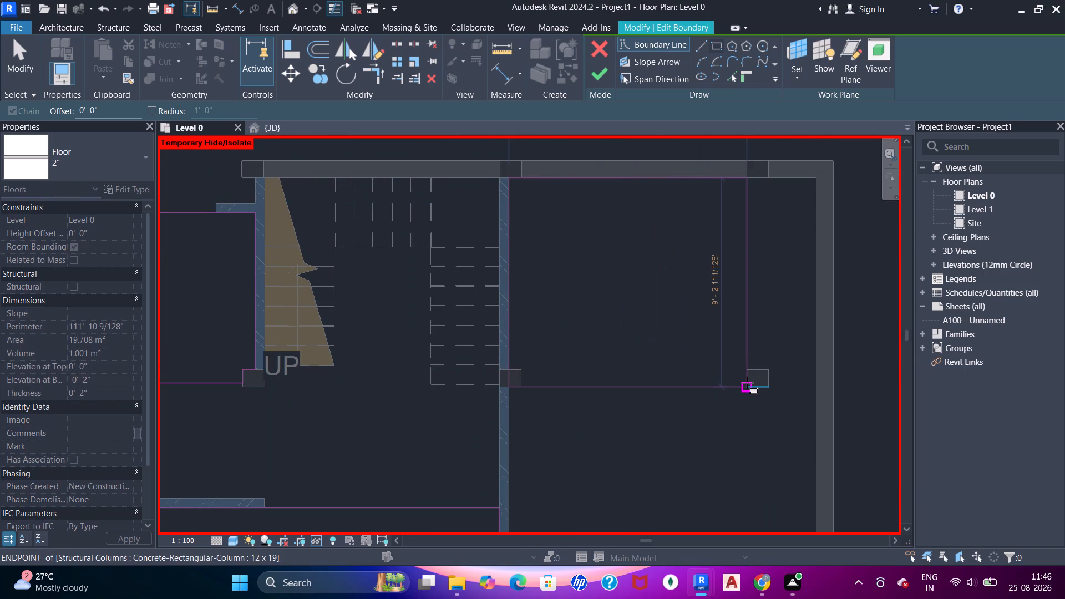
# Notch that rectangle's corner around the wall column beside the internal stair by picking the column's faces and trimming the boundary lines.
pyautogui.scroll(5, 687, 152)
pyautogui.click(732, 77)
pyautogui.moveTo(422, 478); pyautogui.dragTo(498, 190, button='middle')
pyautogui.scroll(4, 462, 250)
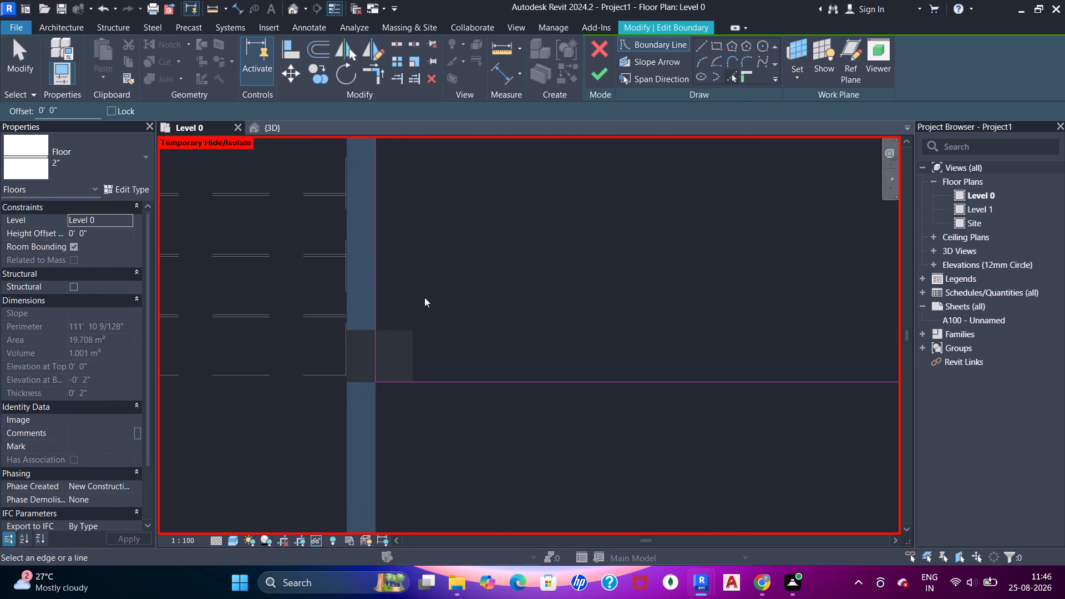
pyautogui.click(398, 331)
pyautogui.click(391, 343)
pyautogui.click(409, 354)
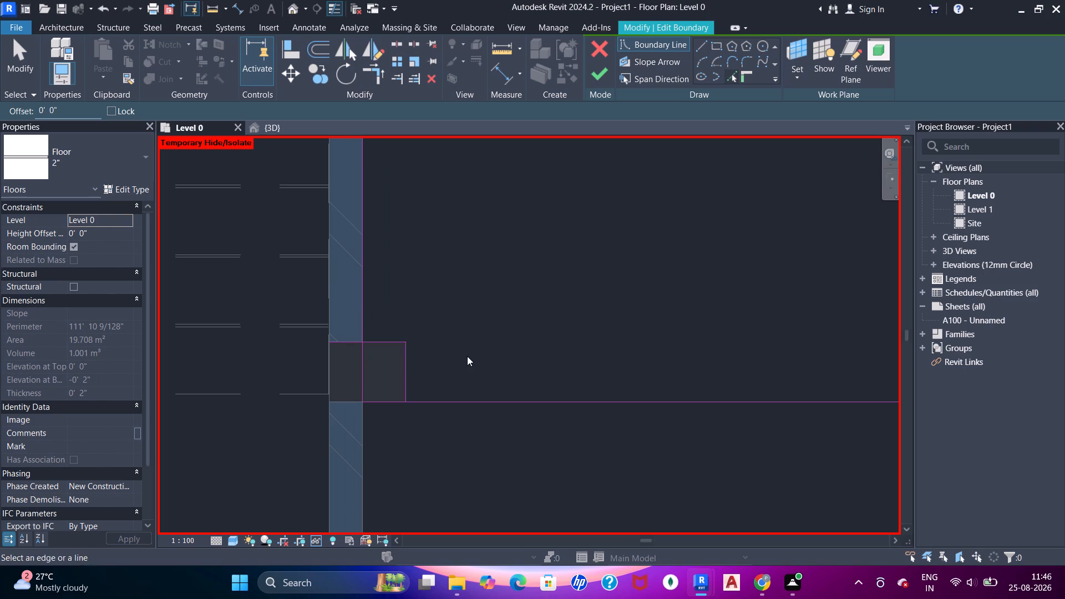
pyautogui.moveTo(366, 314); pyautogui.dragTo(373, 324)
pyautogui.click(384, 339)
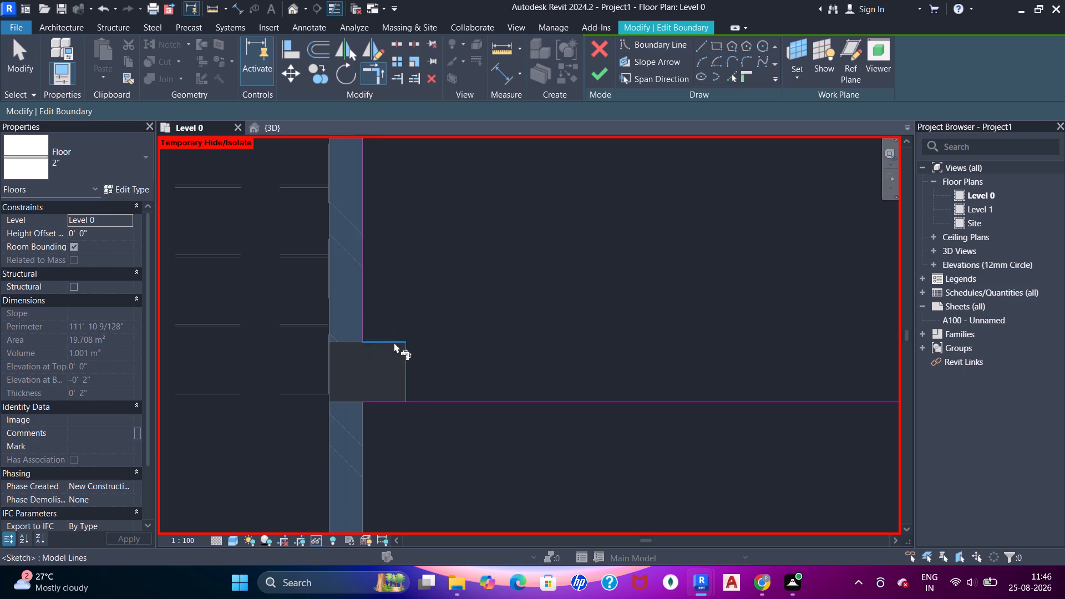
pyautogui.click(407, 356)
pyautogui.click(425, 400)
pyautogui.scroll(-7, 441, 366)
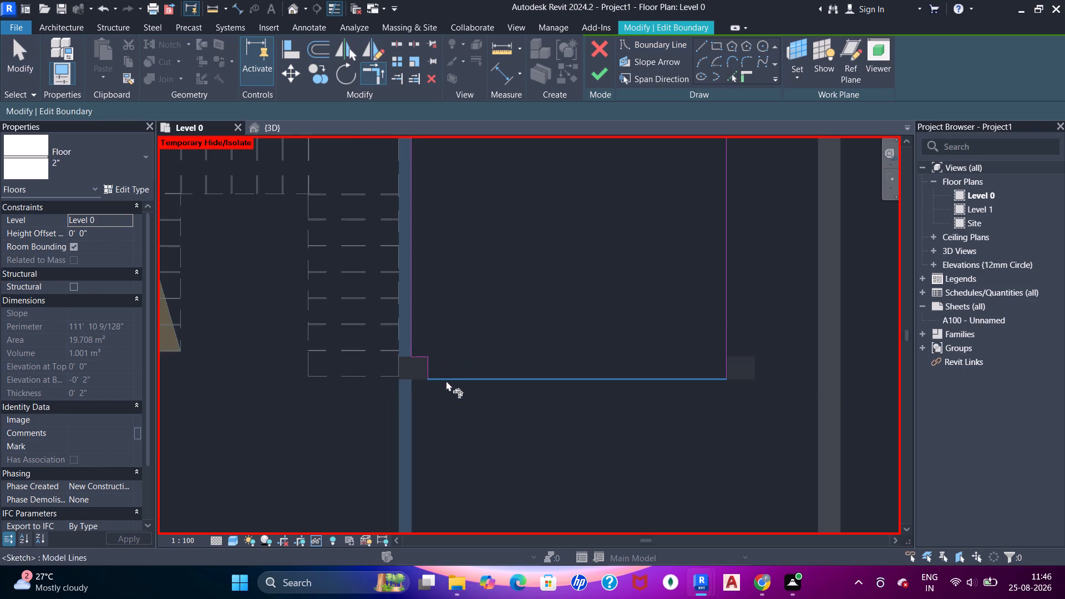
# Pick the stair-side wall column's remaining face and the wall face beyond it, trim them together, and delete the rectangle's old closing line.
pyautogui.moveTo(446, 380); pyautogui.dragTo(474, 286, button='middle')
pyautogui.scroll(4, 476, 283)
pyautogui.click(727, 76)
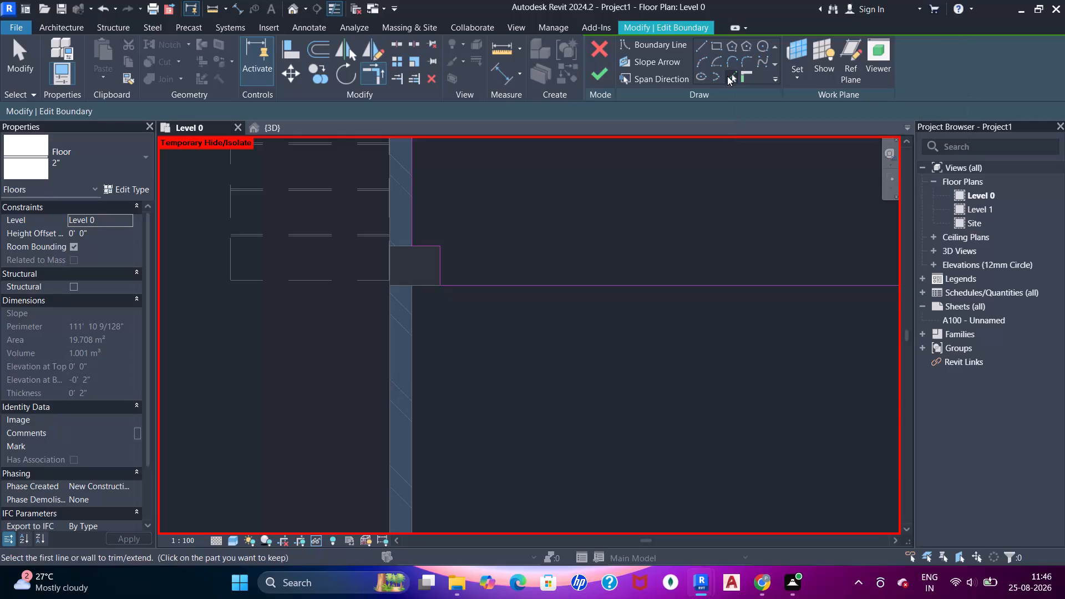
pyautogui.click(417, 395)
pyautogui.scroll(4, 422, 260)
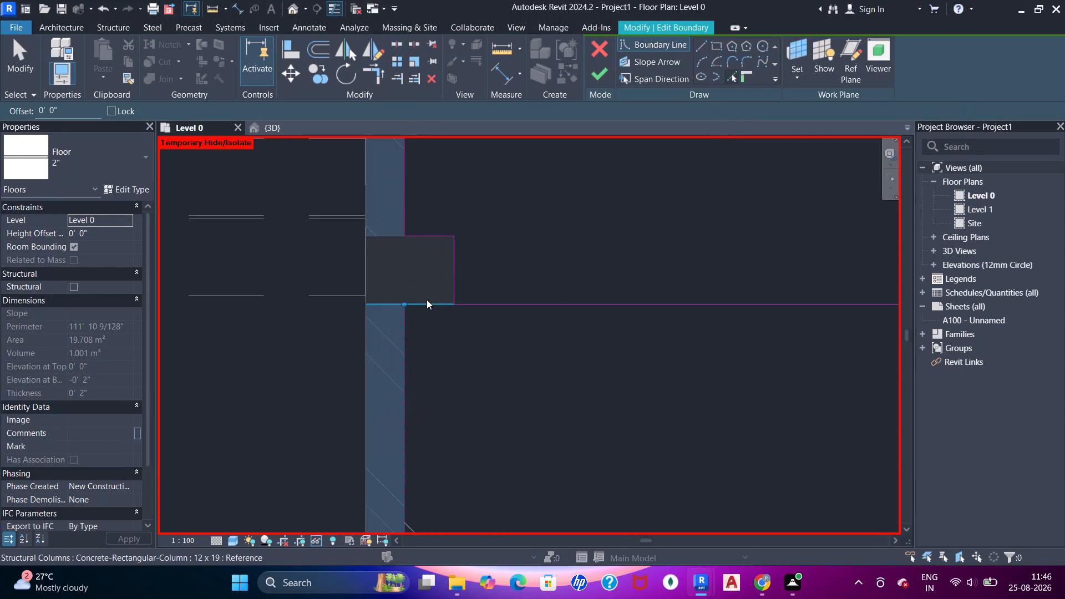
pyautogui.click(427, 299)
pyautogui.click(433, 307)
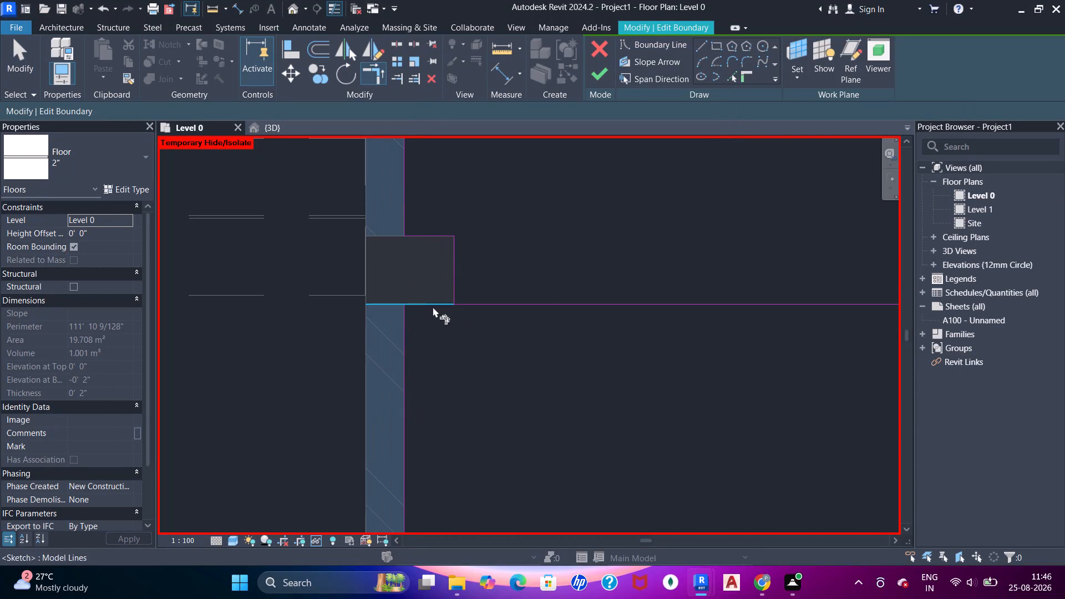
pyautogui.click(454, 282)
pyautogui.click(440, 304)
pyautogui.click(405, 354)
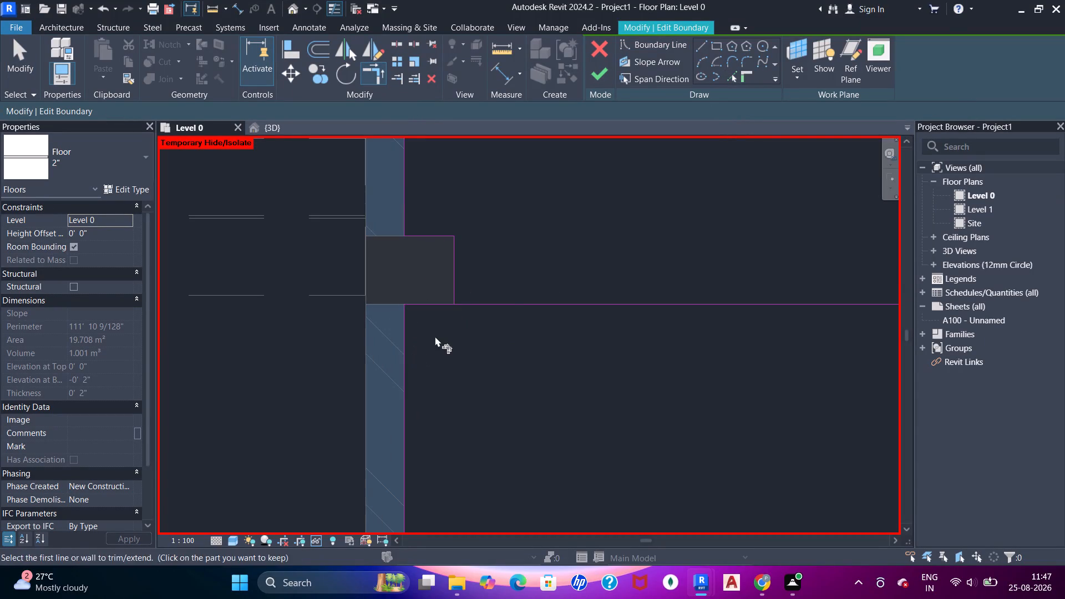
pyautogui.click(509, 303)
pyautogui.scroll(-6, 517, 308)
pyautogui.moveTo(522, 339); pyautogui.dragTo(519, 338, button='middle')
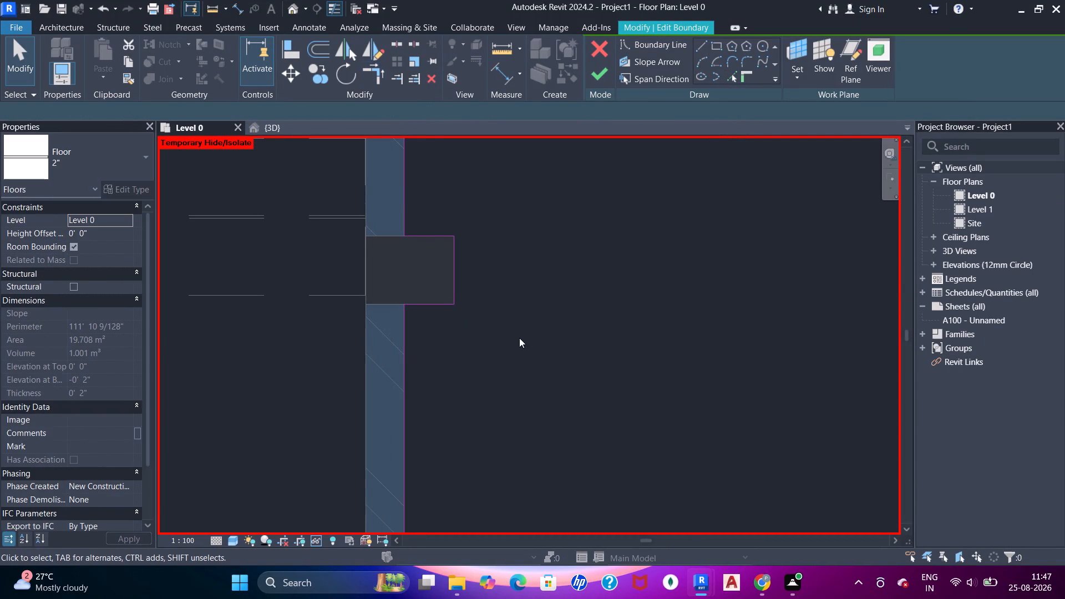
# Pick floor boundary lines around the next column on that wall and along both partition wall segments flanking the opening.
pyautogui.moveTo(519, 338); pyautogui.dragTo(489, 227, button='middle')
pyautogui.scroll(-5, 500, 240)
pyautogui.moveTo(520, 289); pyautogui.dragTo(459, 241, button='middle')
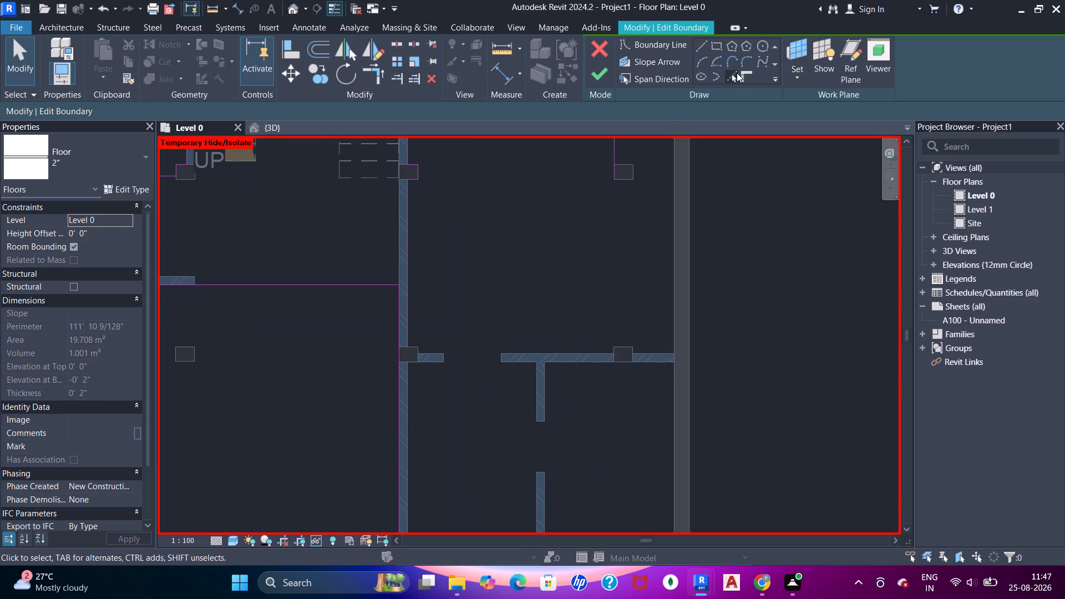
pyautogui.click(737, 73)
pyautogui.scroll(4, 384, 369)
pyautogui.scroll(5, 441, 323)
pyautogui.click(433, 336)
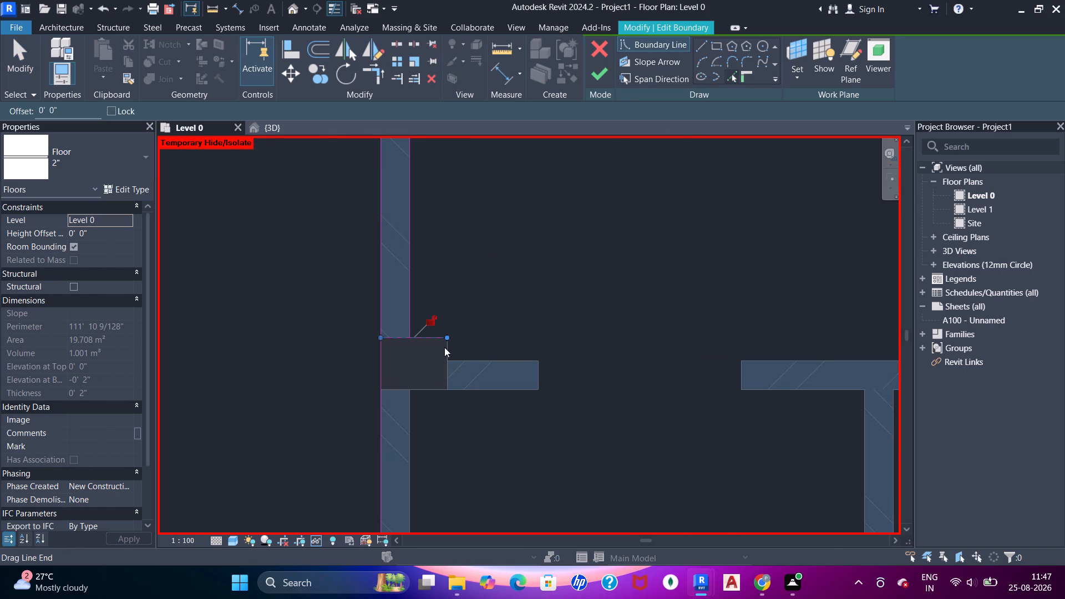
pyautogui.click(445, 351)
pyautogui.click(470, 361)
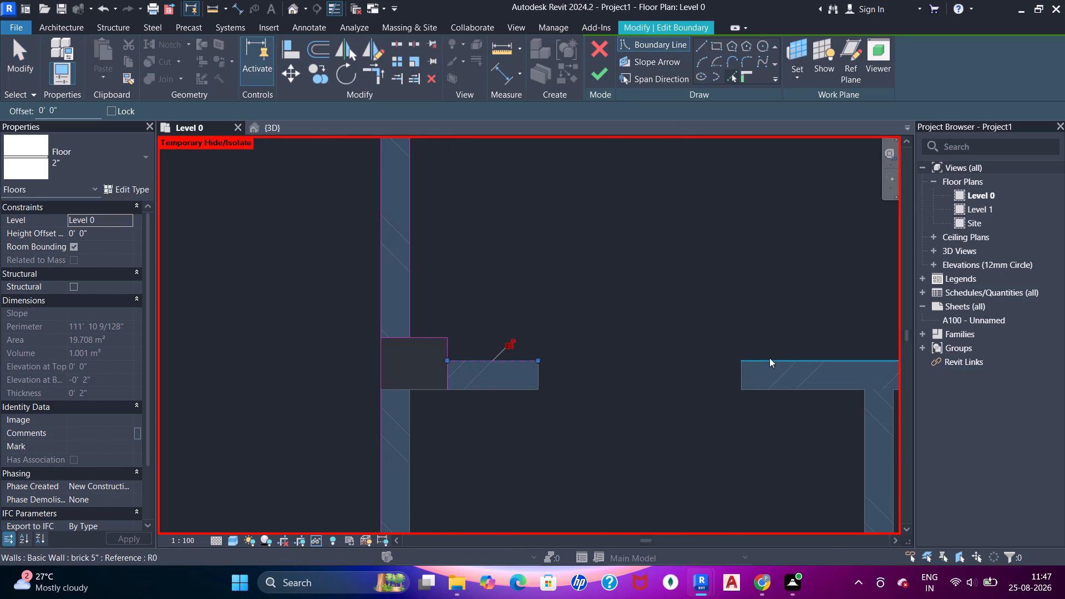
pyautogui.click(769, 357)
# Continue the floor boundary around the column in the partition wall, along the short wall beyond it, and along the exterior wall's inner face.
pyautogui.scroll(-6, 760, 312)
pyautogui.moveTo(754, 315); pyautogui.dragTo(405, 341, button='middle')
pyautogui.scroll(-1, 628, 312)
pyautogui.scroll(4, 611, 321)
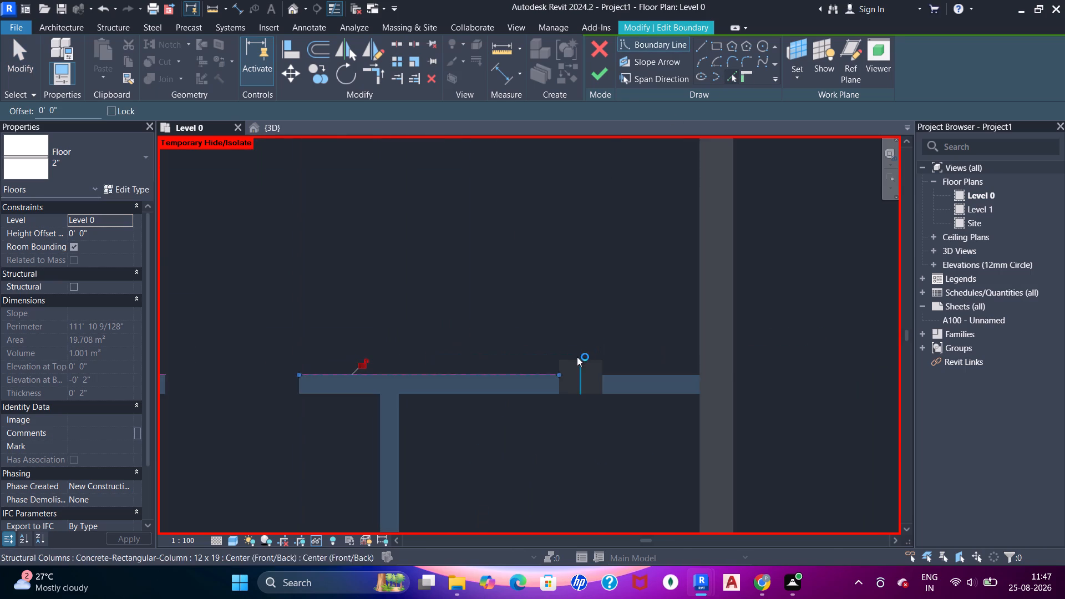
pyautogui.scroll(8, 574, 358)
pyautogui.click(530, 382)
pyautogui.click(552, 366)
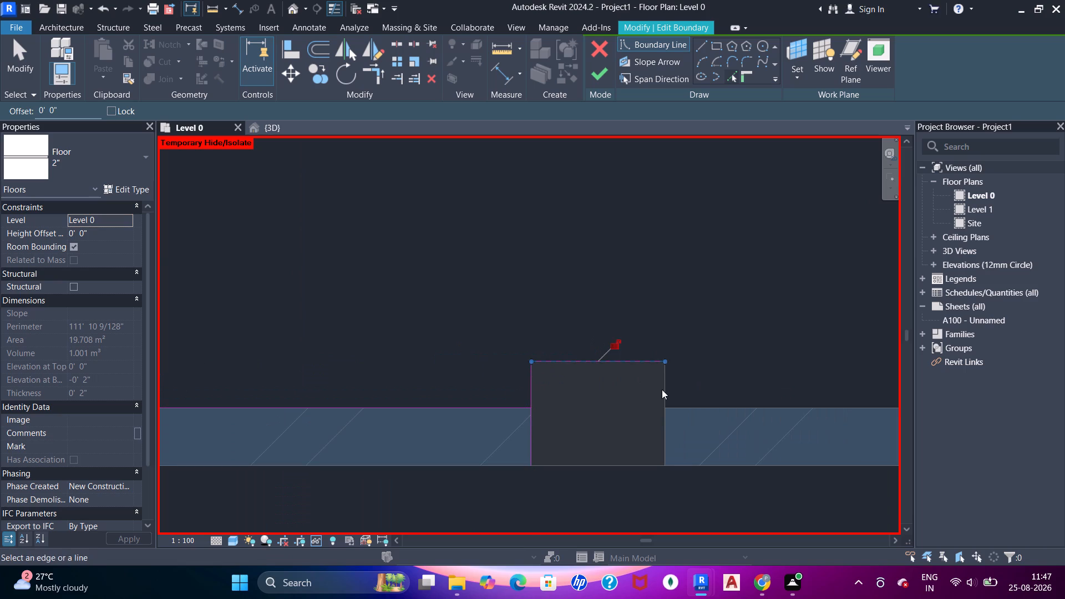
pyautogui.click(667, 390)
pyautogui.click(688, 403)
pyautogui.scroll(-7, 717, 268)
pyautogui.moveTo(713, 195); pyautogui.dragTo(666, 409, button='middle')
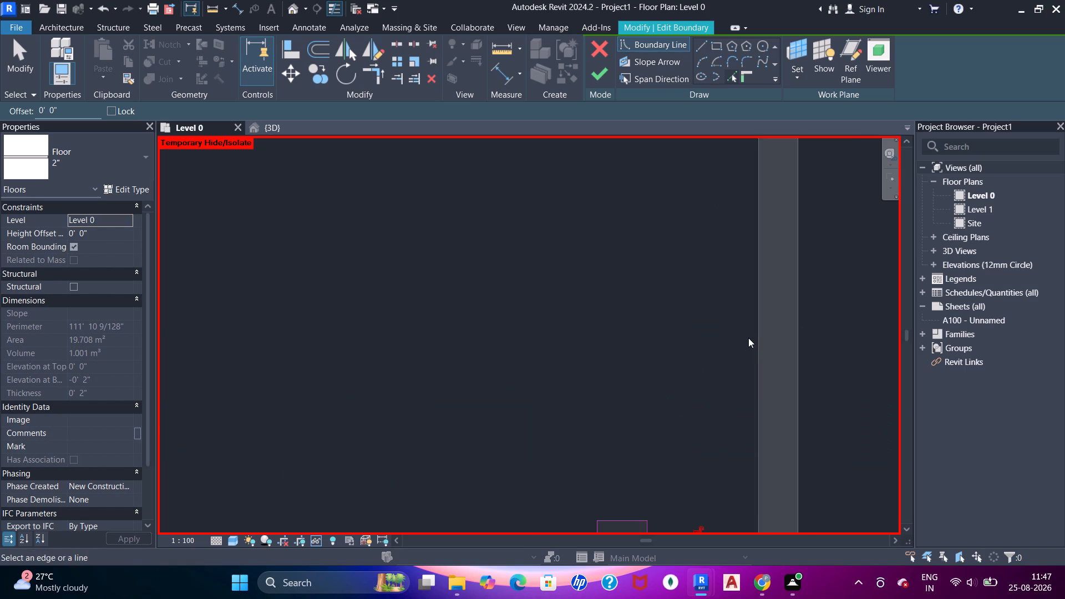
pyautogui.click(756, 327)
# Trim the room's boundary into corners at the exterior walls and partition, and notch it around the column in the partition wall.
pyautogui.scroll(-6, 697, 278)
pyautogui.moveTo(611, 240); pyautogui.dragTo(611, 432, button='middle')
pyautogui.scroll(3, 638, 396)
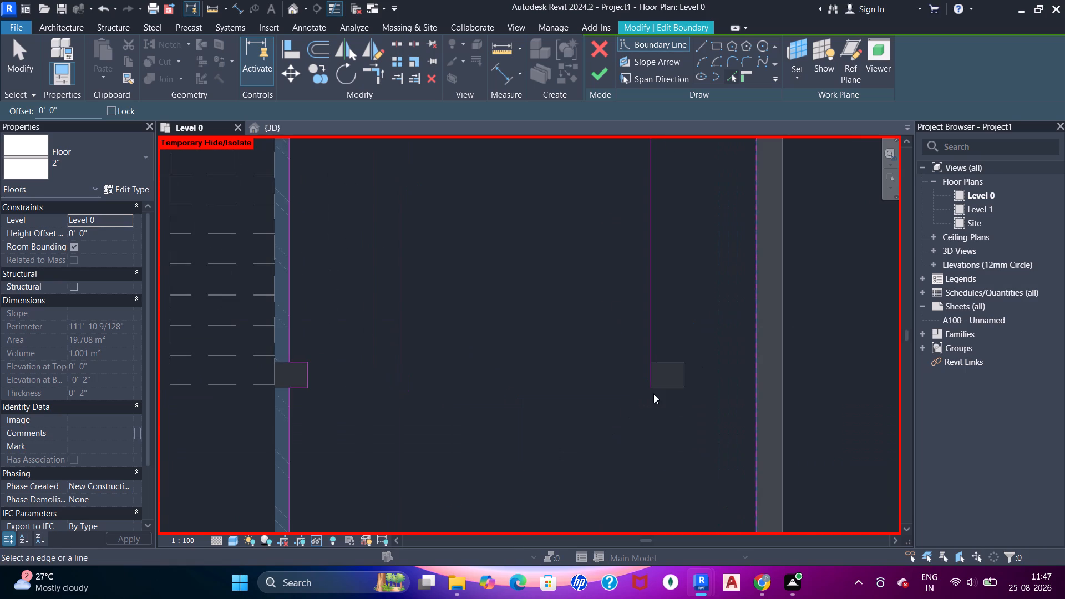
pyautogui.scroll(-3, 650, 405)
pyautogui.moveTo(667, 424); pyautogui.dragTo(681, 373, button='middle')
pyautogui.scroll(-2, 680, 374)
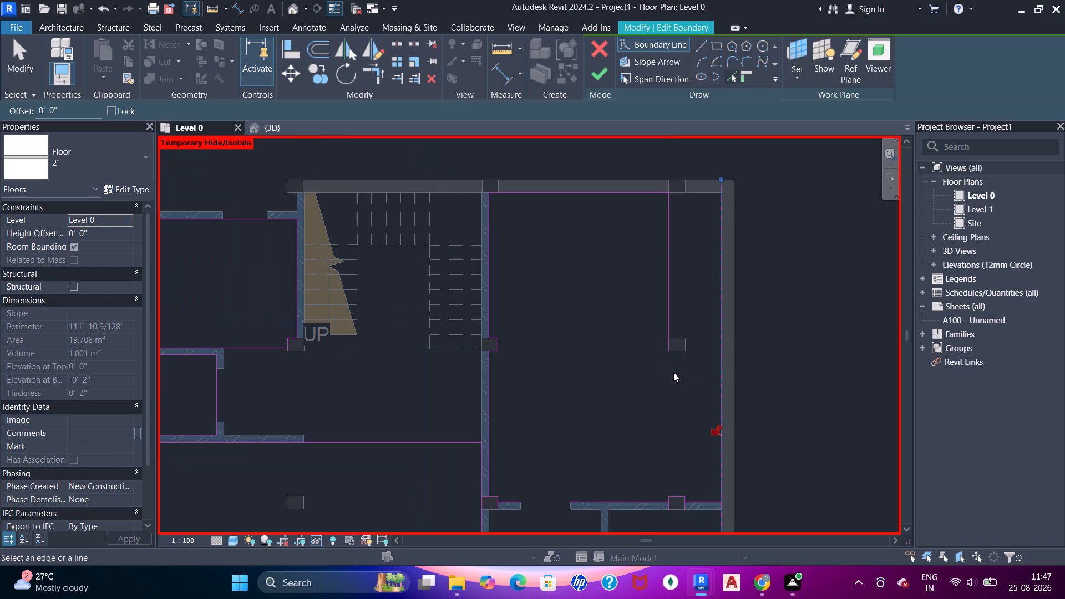
pyautogui.click(648, 192)
pyautogui.click(719, 214)
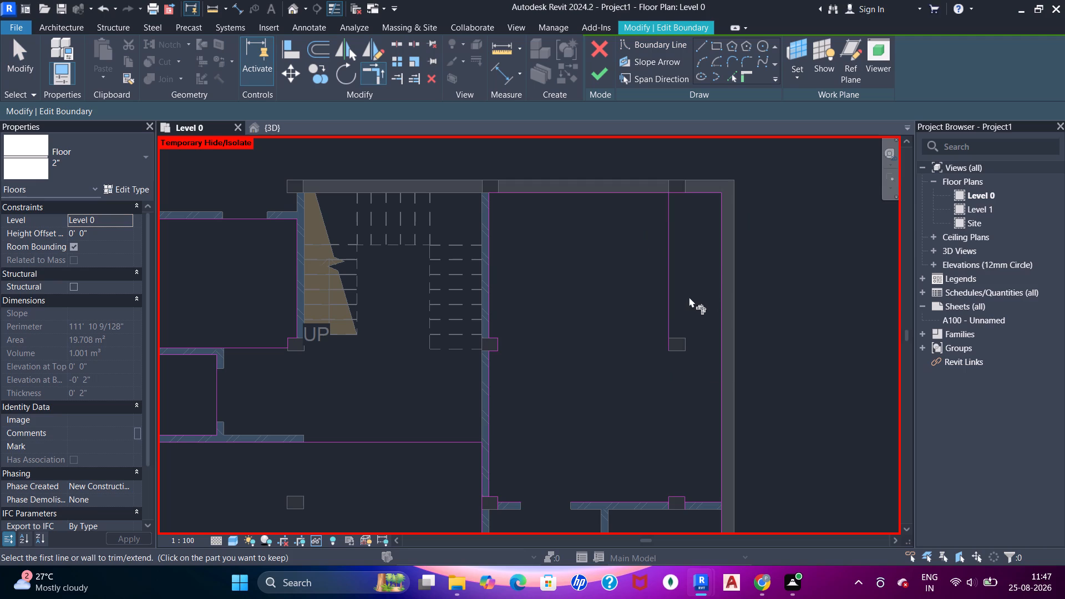
pyautogui.moveTo(714, 367); pyautogui.dragTo(712, 257, button='middle')
pyautogui.click(719, 327)
pyautogui.click(709, 392)
pyautogui.scroll(3, 688, 392)
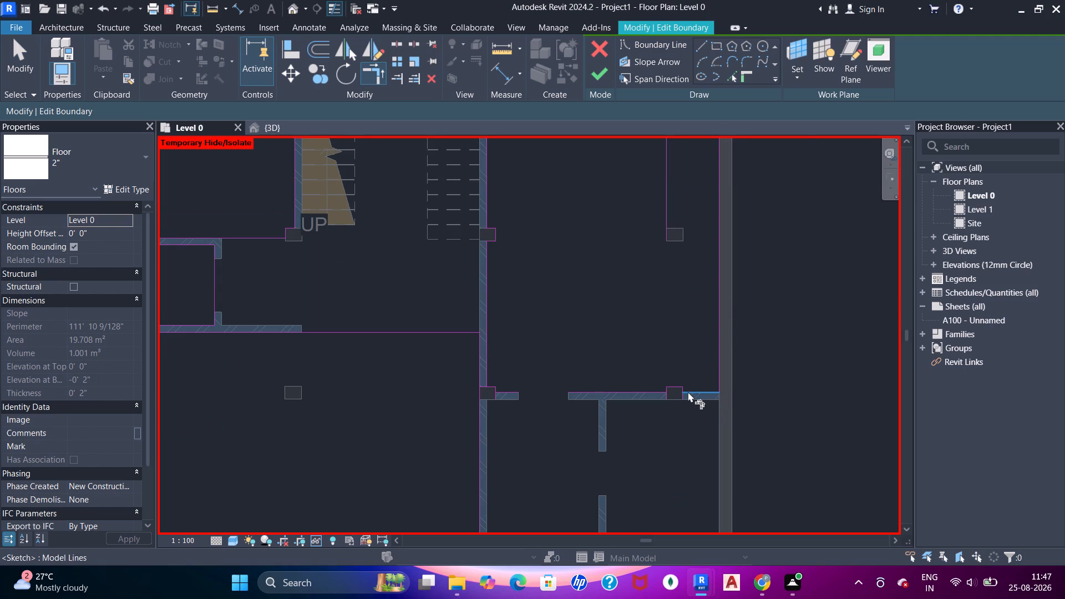
pyautogui.scroll(4, 688, 392)
pyautogui.click(676, 386)
pyautogui.click(681, 393)
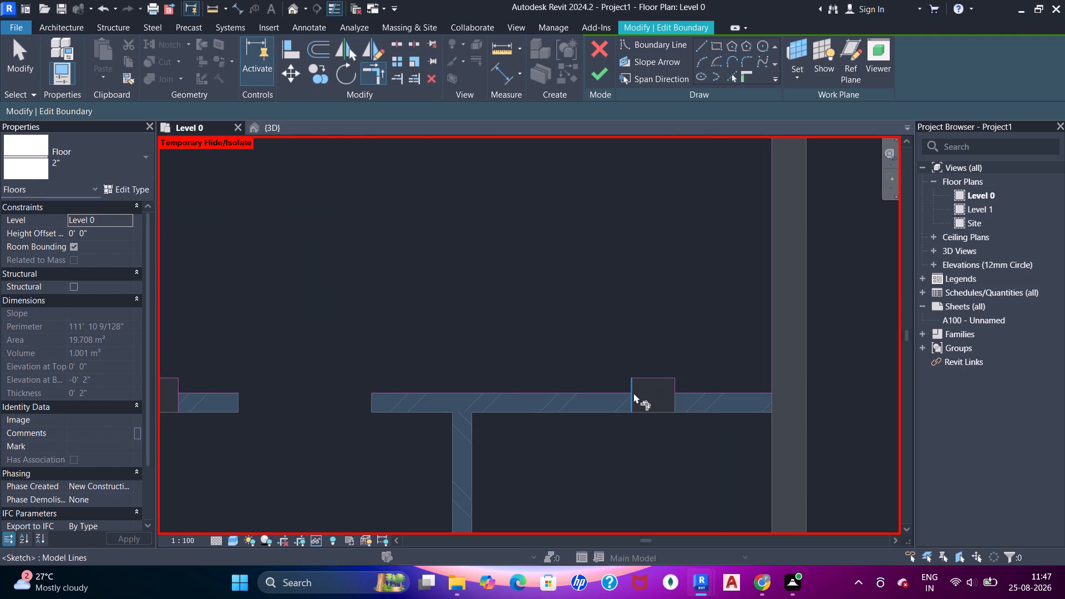
pyautogui.click(631, 388)
pyautogui.click(618, 392)
# Join the boundary lines across the partition opening and trim them around the wall column at the room's stair-side corner.
pyautogui.scroll(-4, 514, 398)
pyautogui.moveTo(384, 388); pyautogui.dragTo(584, 390, button='middle')
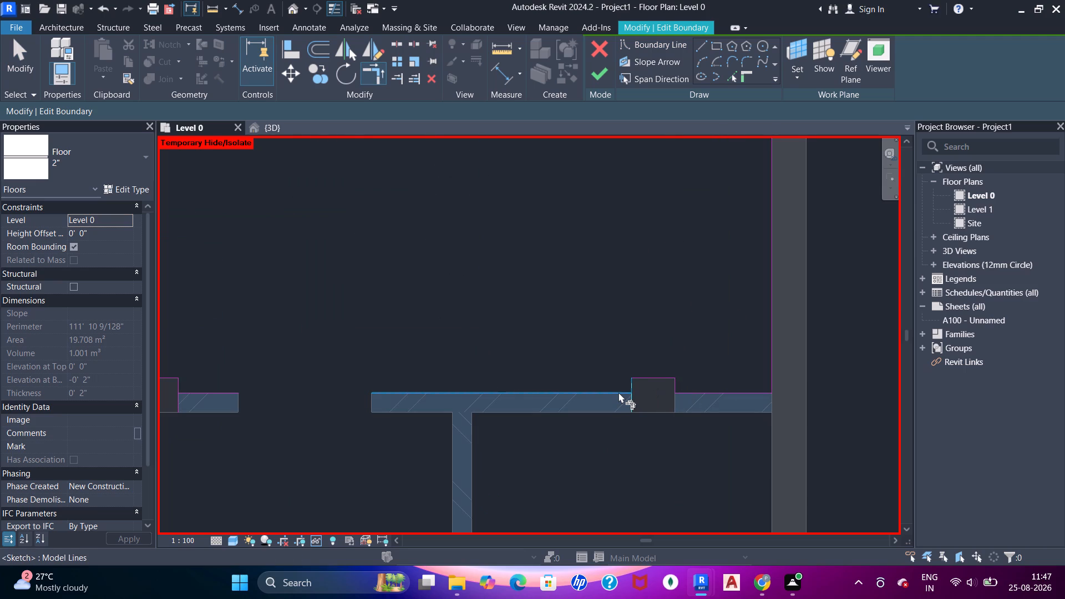
pyautogui.click(532, 399)
pyautogui.click(670, 398)
pyautogui.scroll(5, 522, 398)
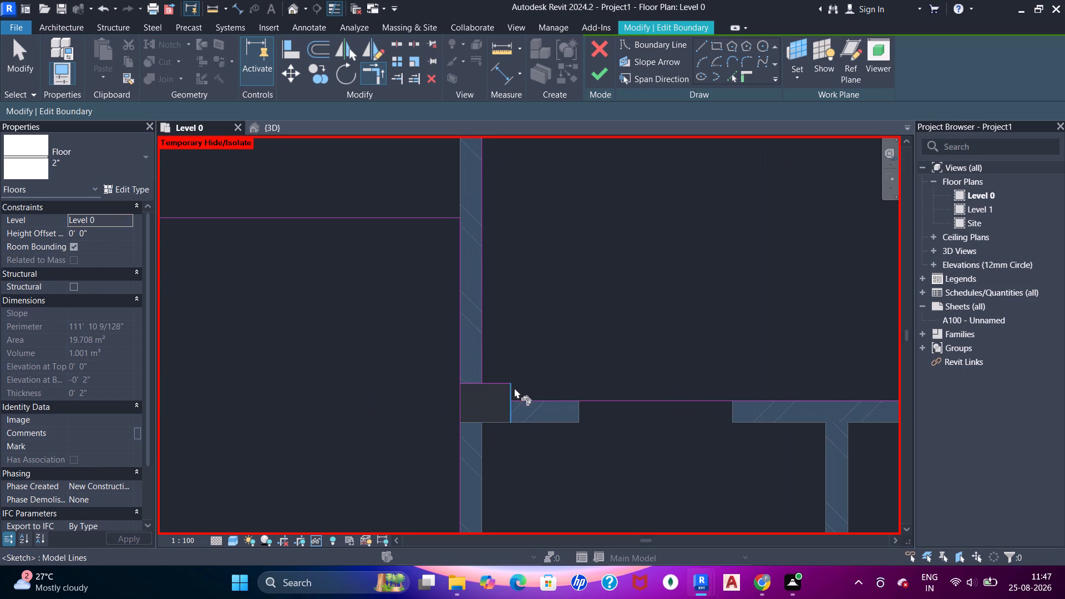
pyautogui.click(513, 395)
pyautogui.click(524, 400)
pyautogui.click(514, 392)
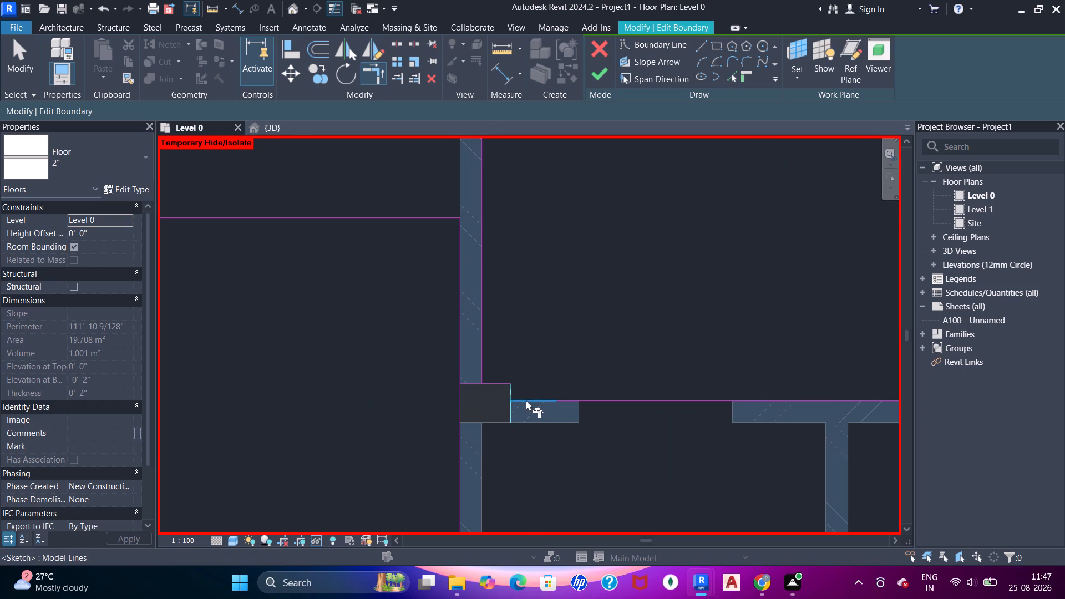
pyautogui.click(526, 400)
pyautogui.click(479, 374)
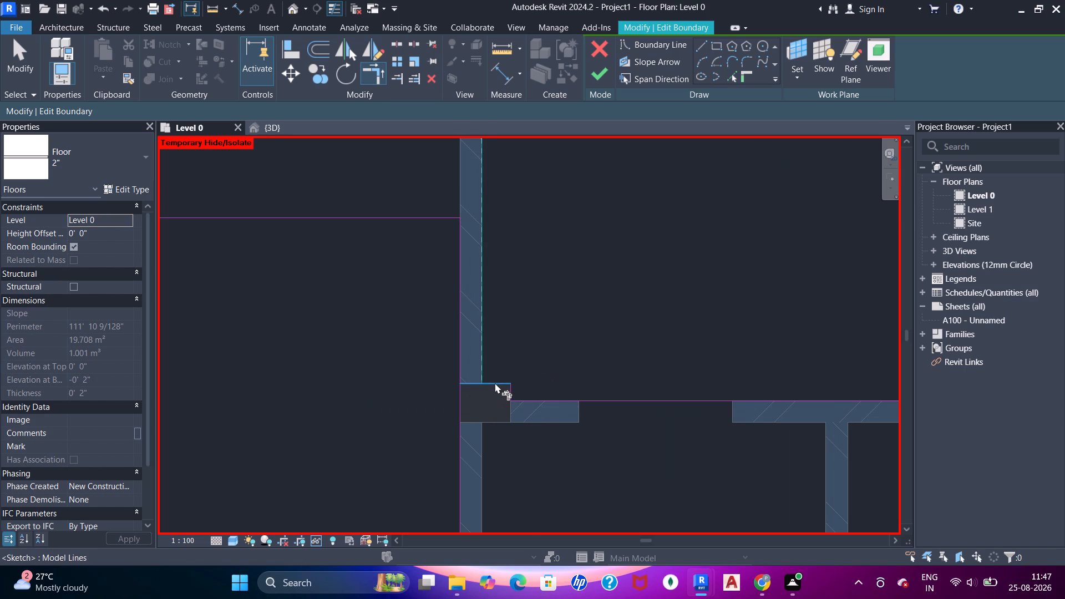
pyautogui.click(495, 383)
# Delete the leftover boundary line running from the exterior wall to the freestanding column inside the enlarged room.
pyautogui.scroll(-6, 554, 318)
pyautogui.moveTo(607, 321); pyautogui.dragTo(576, 412, button='middle')
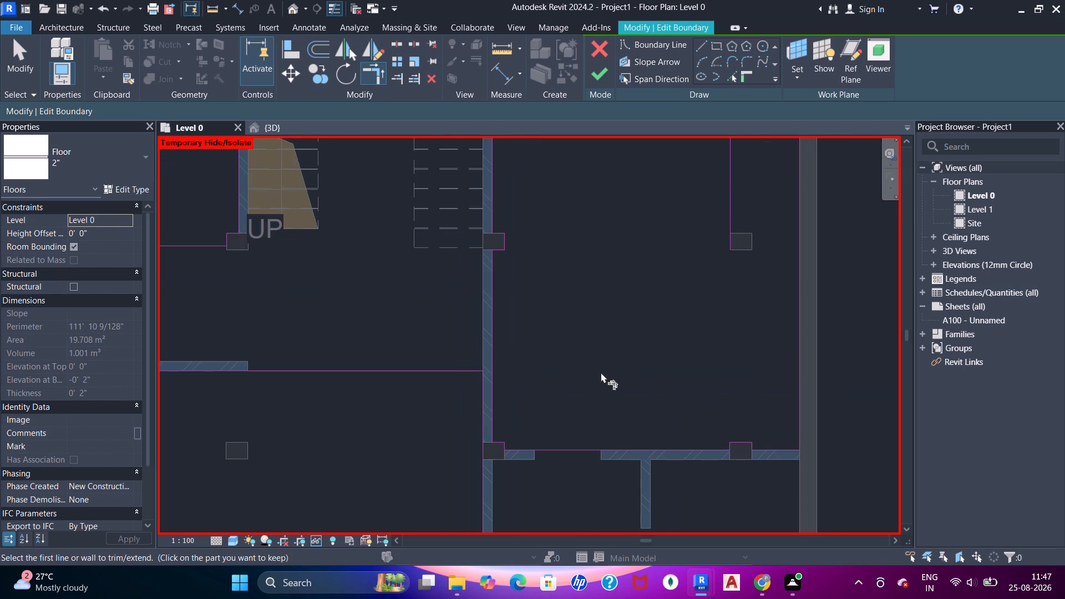
pyautogui.scroll(-2, 650, 279)
pyautogui.moveTo(678, 262); pyautogui.dragTo(664, 352, button='middle')
pyautogui.moveTo(710, 302); pyautogui.dragTo(674, 296)
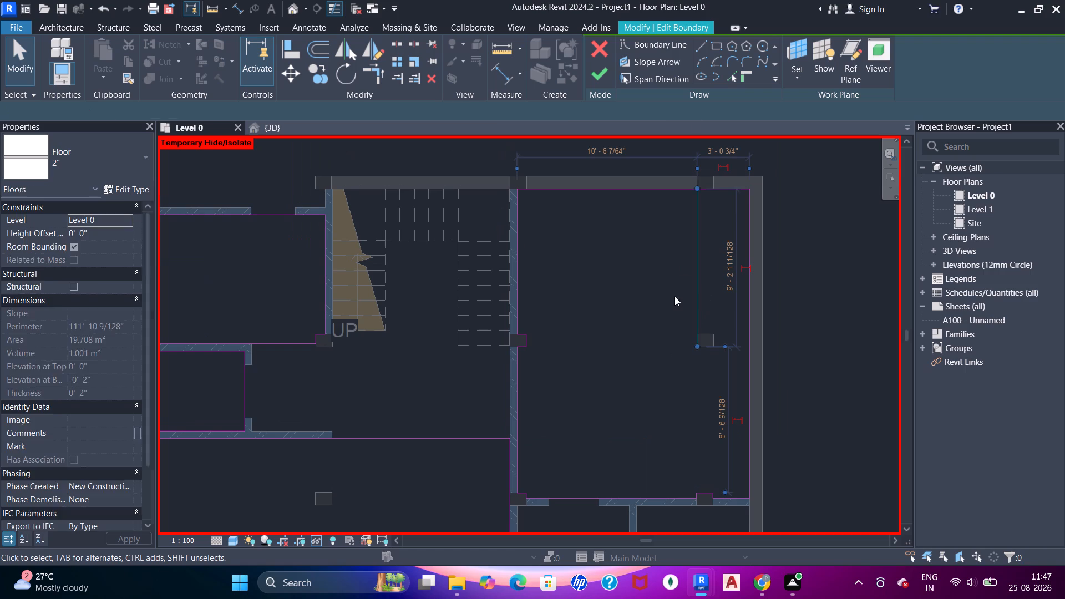
# Sketch a rectangular floor boundary in the small room beyond the partition opening, about 6'-7" by 8'-9".
pyautogui.scroll(-2, 617, 295)
pyautogui.moveTo(614, 348); pyautogui.dragTo(605, 250, button='middle')
pyautogui.scroll(1, 604, 373)
pyautogui.moveTo(604, 373); pyautogui.dragTo(607, 290, button='middle')
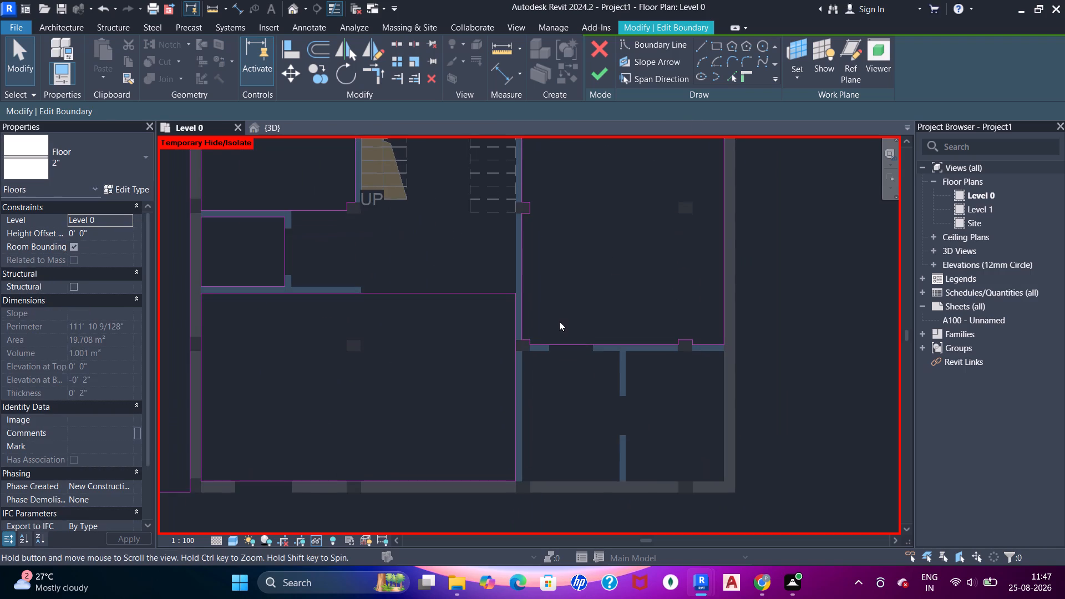
pyautogui.scroll(2, 560, 321)
pyautogui.click(722, 45)
pyautogui.scroll(5, 557, 267)
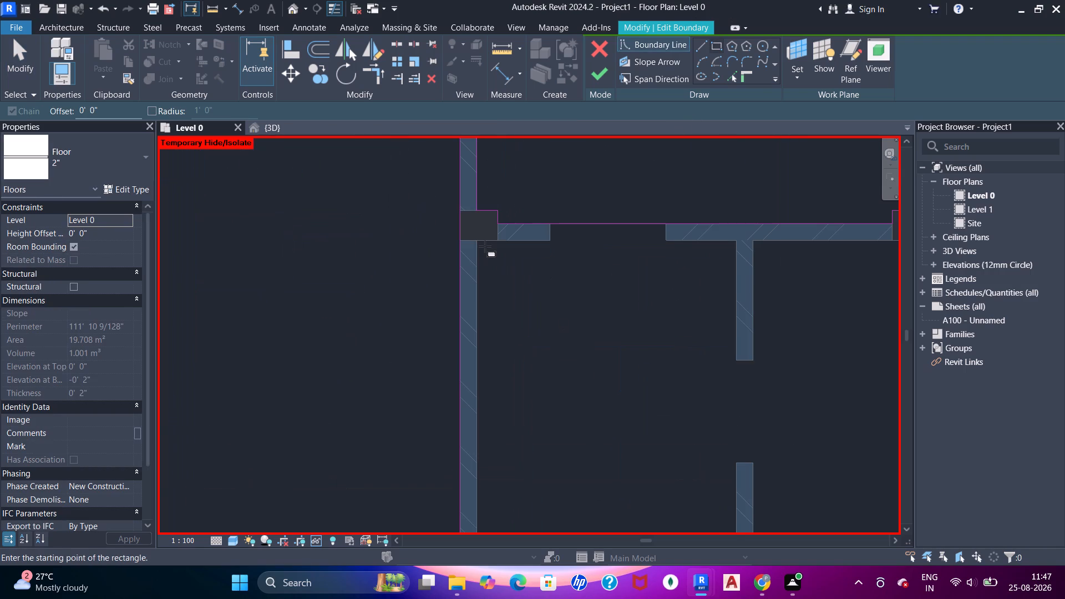
pyautogui.click(483, 245)
pyautogui.moveTo(616, 459); pyautogui.dragTo(562, 265, button='middle')
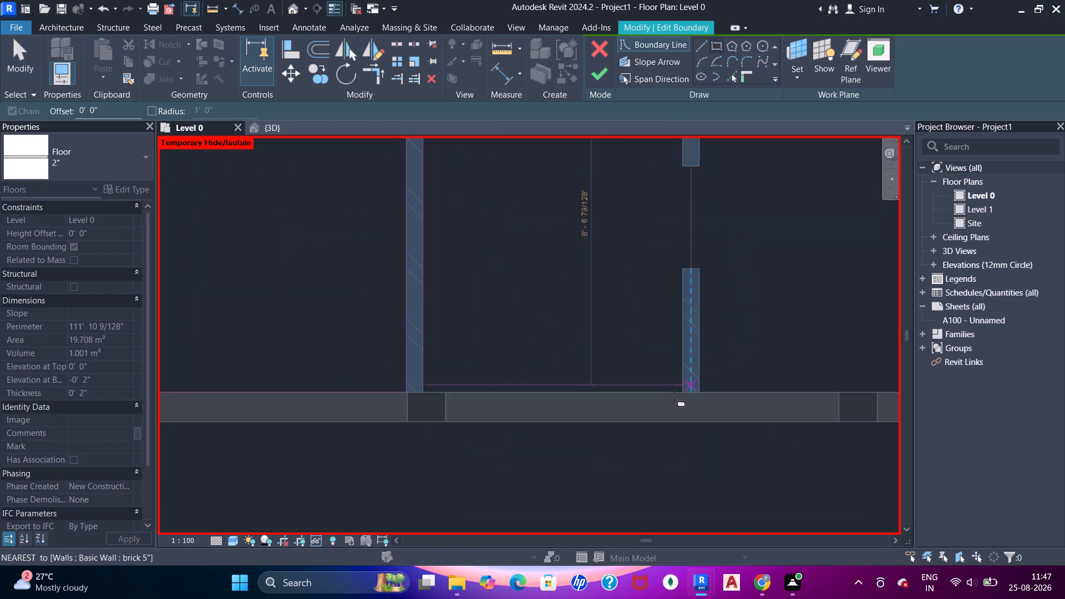
pyautogui.click(684, 392)
# Sketch a rectangle about 6'-7" by 8'-9" in the adjoining room against the exterior wall, and finish the floor's boundary edit.
pyautogui.scroll(-3, 701, 318)
pyautogui.moveTo(702, 313); pyautogui.dragTo(572, 423, button='middle')
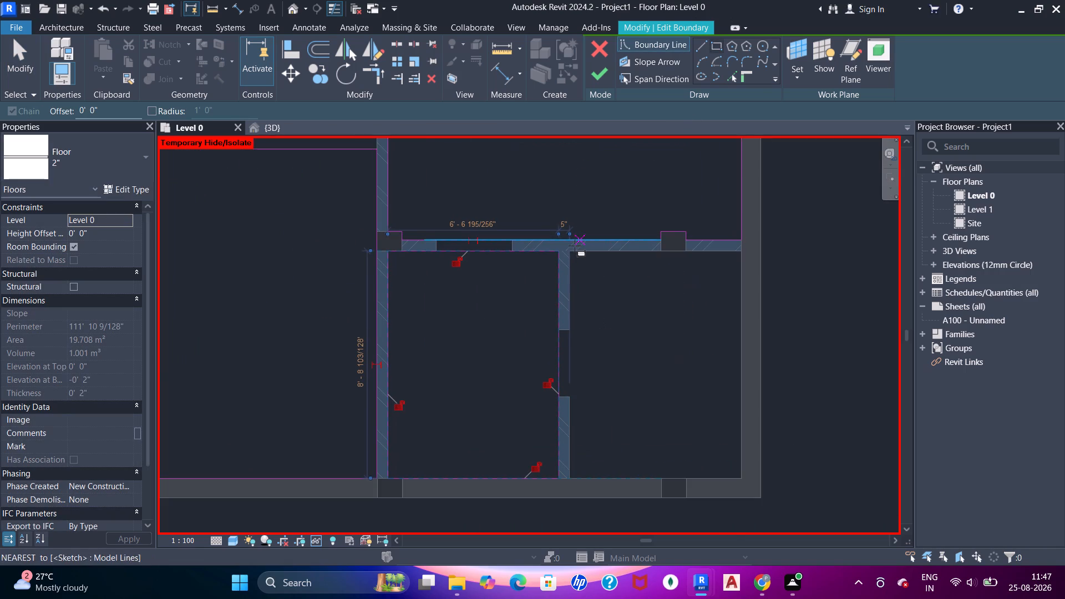
pyautogui.click(574, 249)
pyautogui.click(742, 475)
pyautogui.scroll(-3, 716, 370)
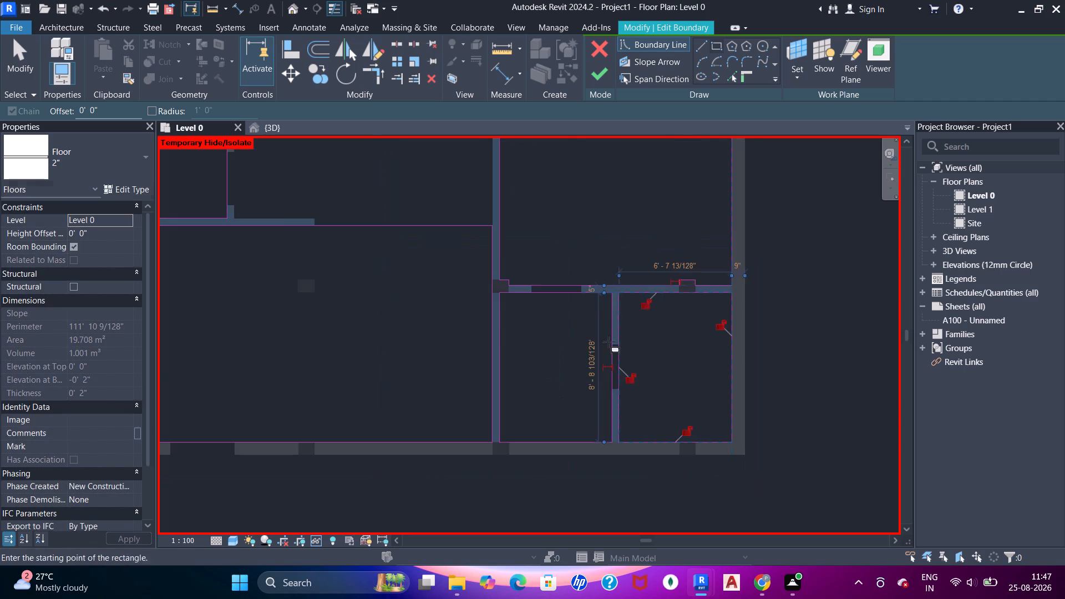
pyautogui.moveTo(607, 343); pyautogui.dragTo(663, 424, button='middle')
pyautogui.scroll(-2, 487, 333)
pyautogui.moveTo(423, 308); pyautogui.dragTo(526, 302, button='middle')
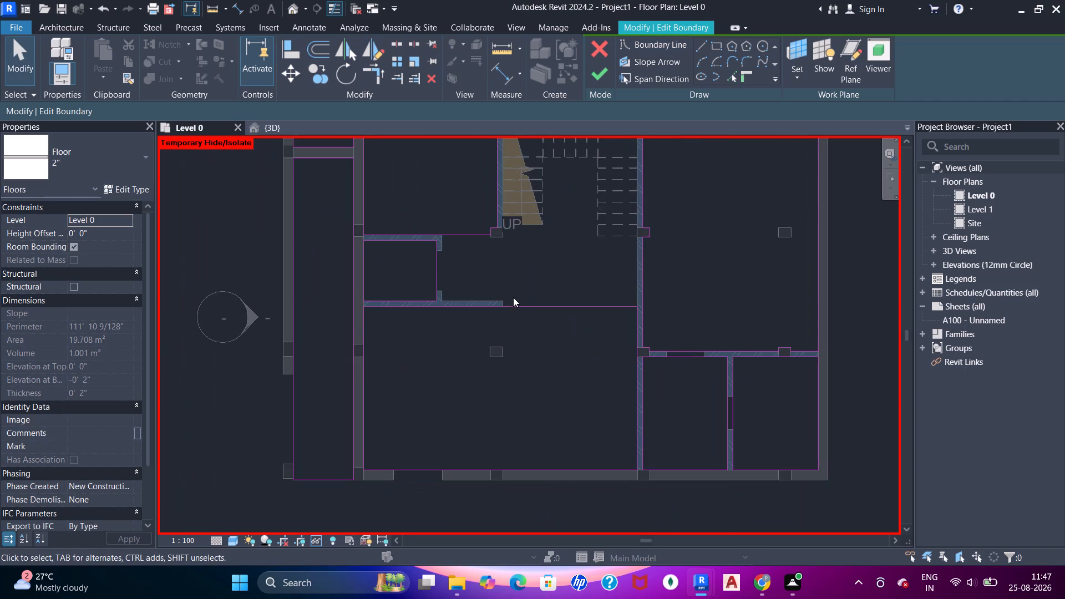
pyautogui.scroll(1, 508, 298)
pyautogui.click(600, 71)
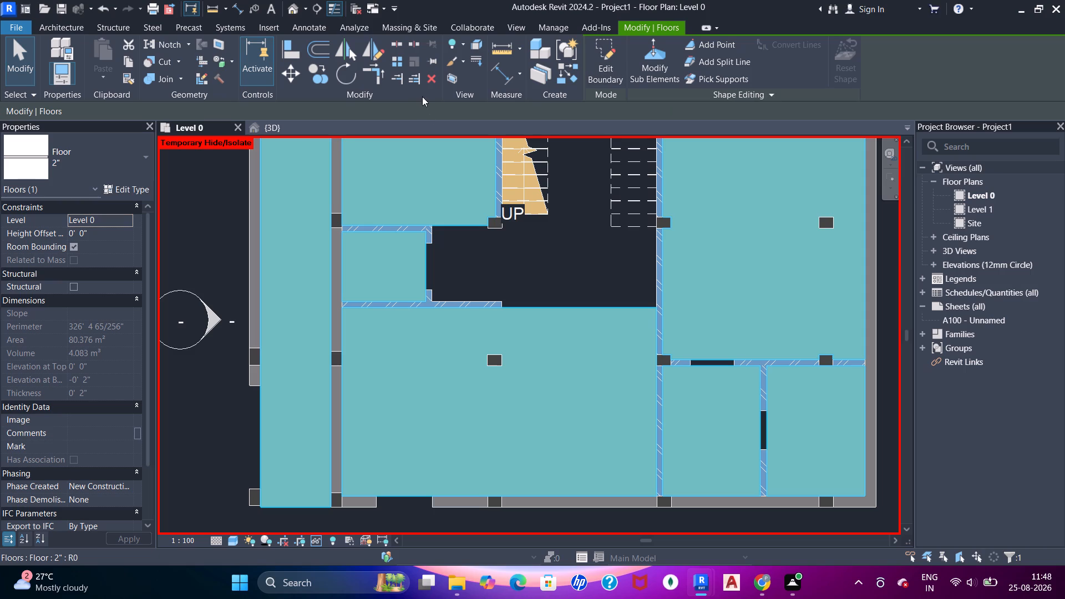
# Start a similar 2" floor and sketch a rectangle over the passage below the stair, from the small room's wall corner to the opposite wall.
pyautogui.click(560, 80)
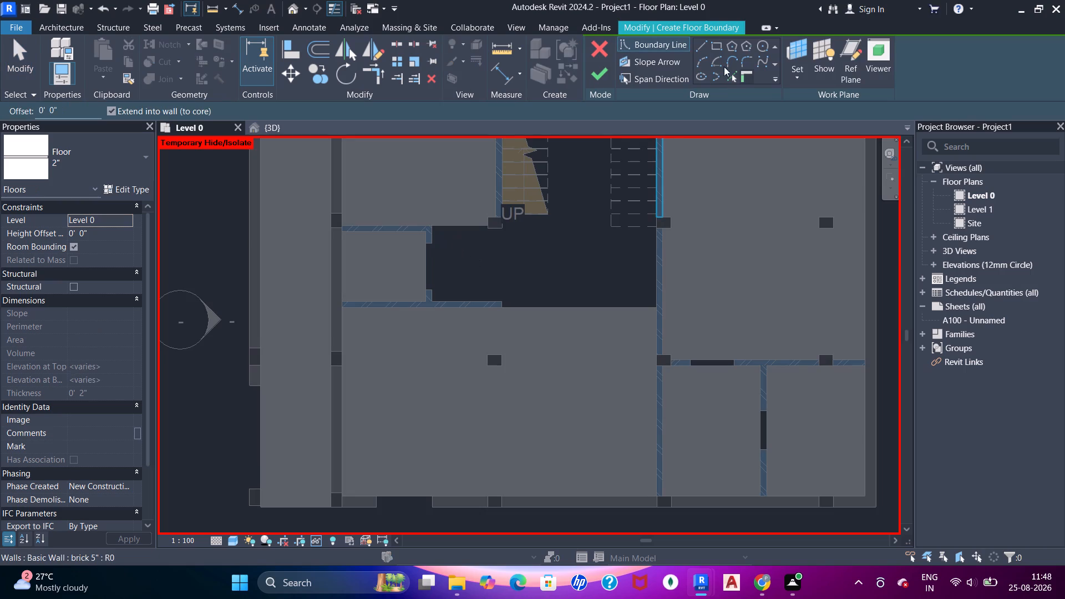
pyautogui.click(715, 48)
pyautogui.scroll(5, 399, 229)
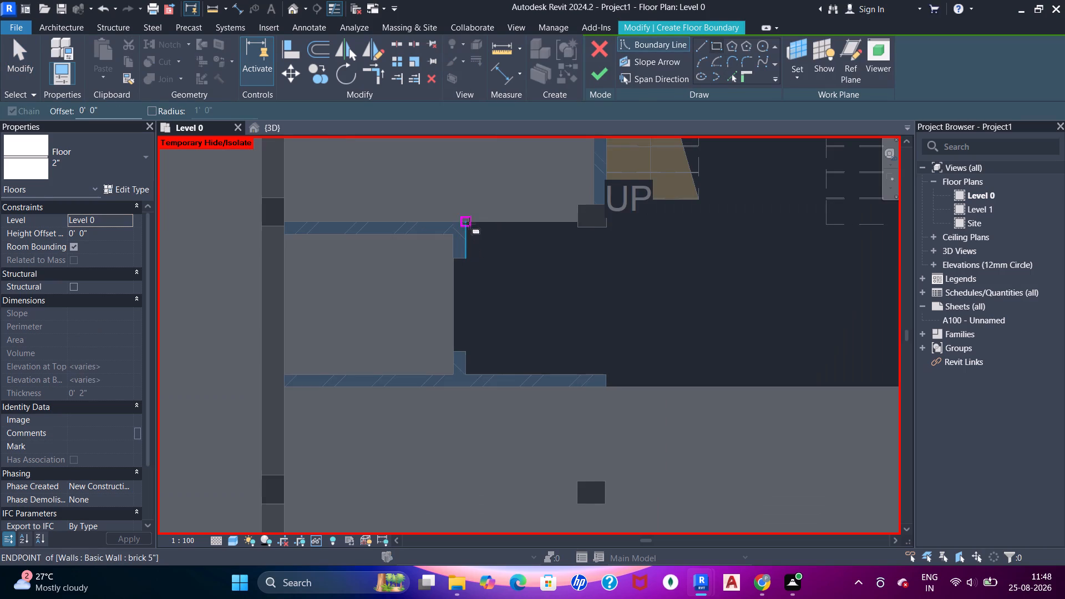
pyautogui.click(469, 224)
pyautogui.scroll(-4, 626, 302)
pyautogui.moveTo(716, 299); pyautogui.dragTo(681, 305, button='middle')
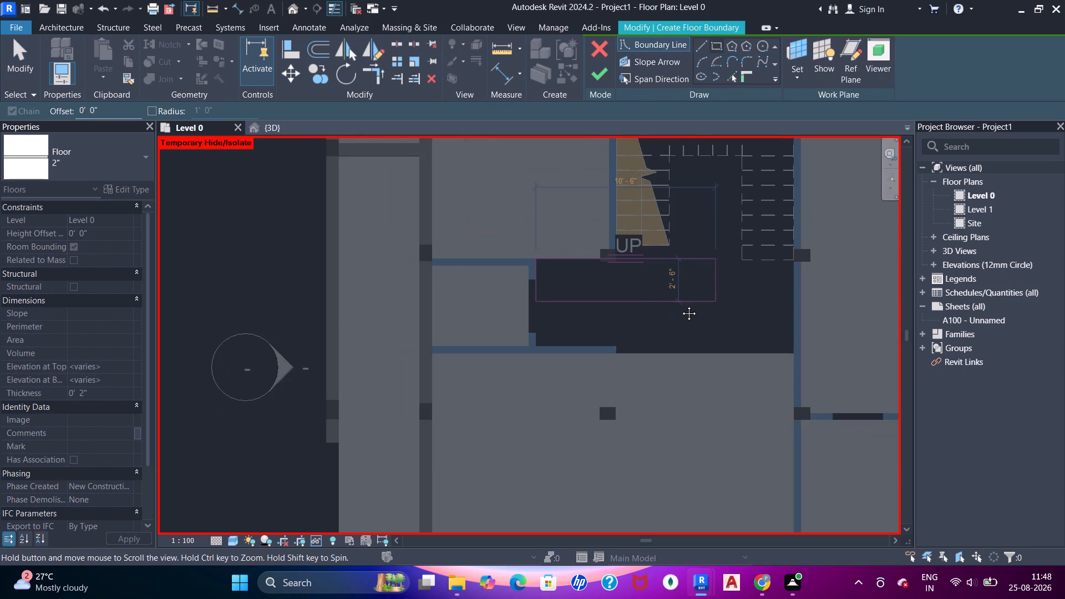
pyautogui.moveTo(681, 305); pyautogui.dragTo(525, 309, button='middle')
pyautogui.click(601, 362)
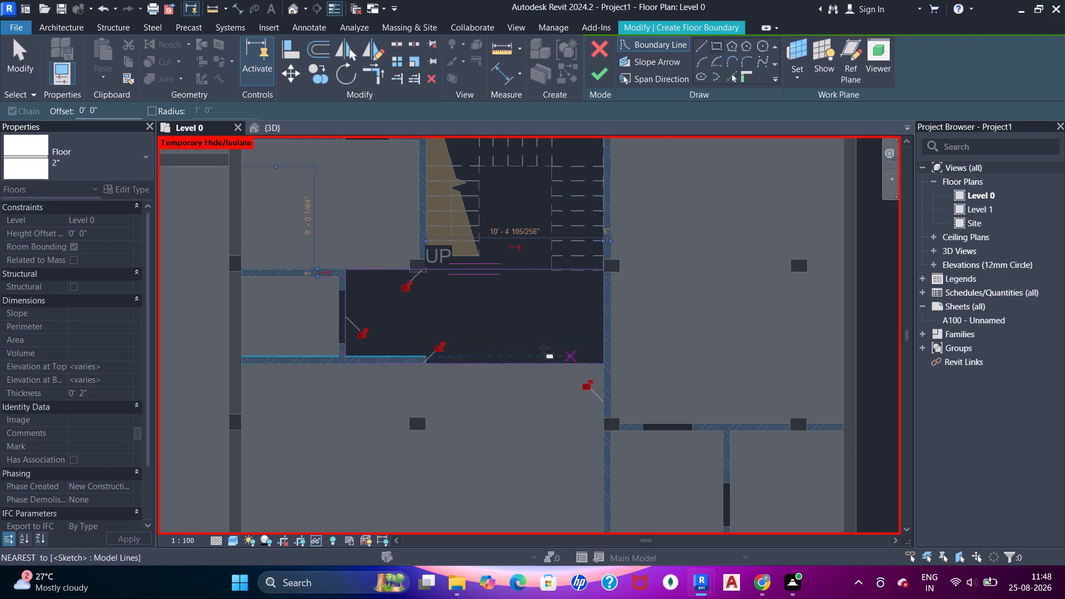
# Pick the faces and end of the partition wall beside the passage as floor boundary lines and trim them into corners.
pyautogui.scroll(5, 408, 344)
pyautogui.scroll(-3, 402, 339)
pyautogui.moveTo(404, 331); pyautogui.dragTo(435, 351, button='middle')
pyautogui.scroll(3, 456, 339)
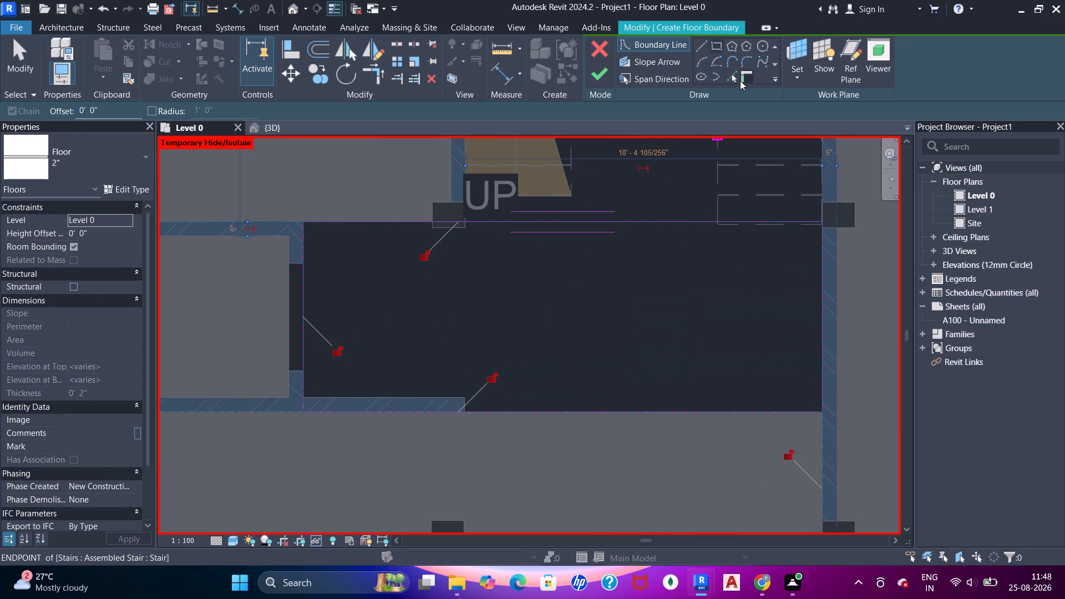
pyautogui.click(733, 76)
pyautogui.scroll(6, 399, 383)
pyautogui.click(413, 406)
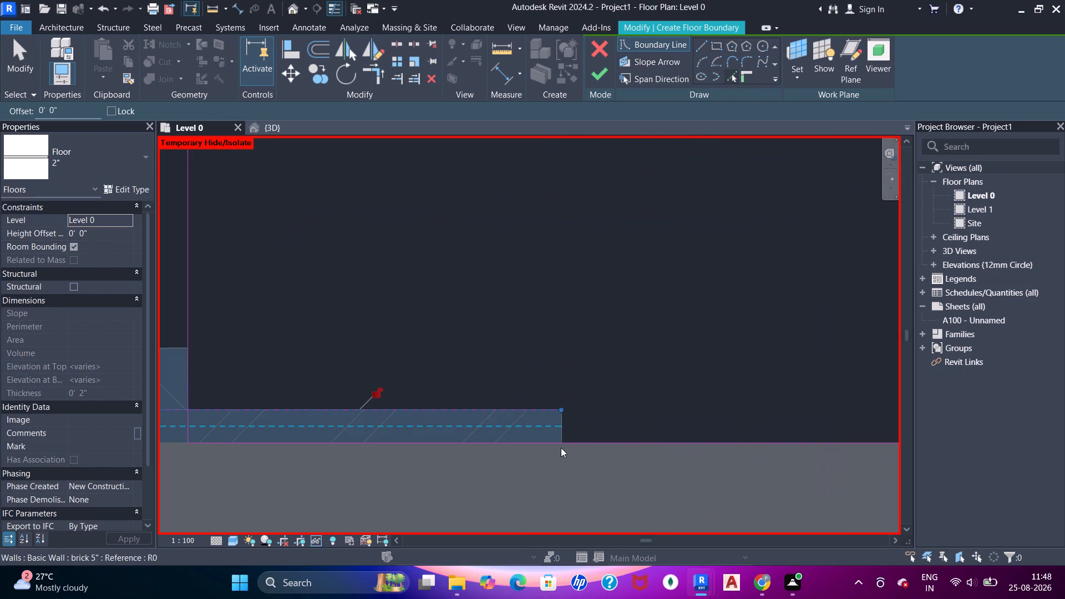
pyautogui.click(559, 433)
pyautogui.click(564, 429)
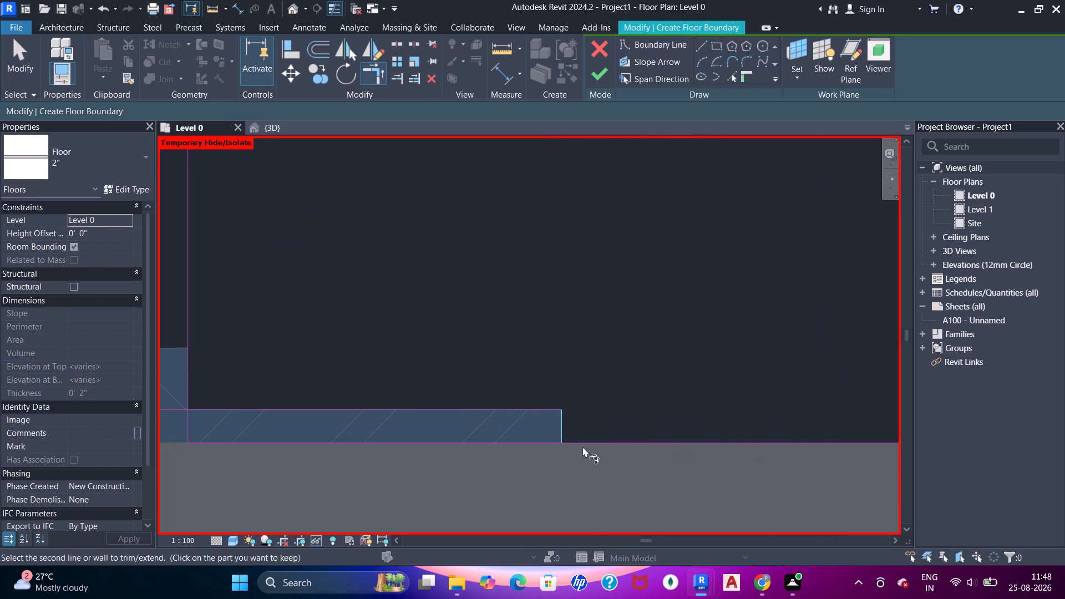
pyautogui.click(584, 447)
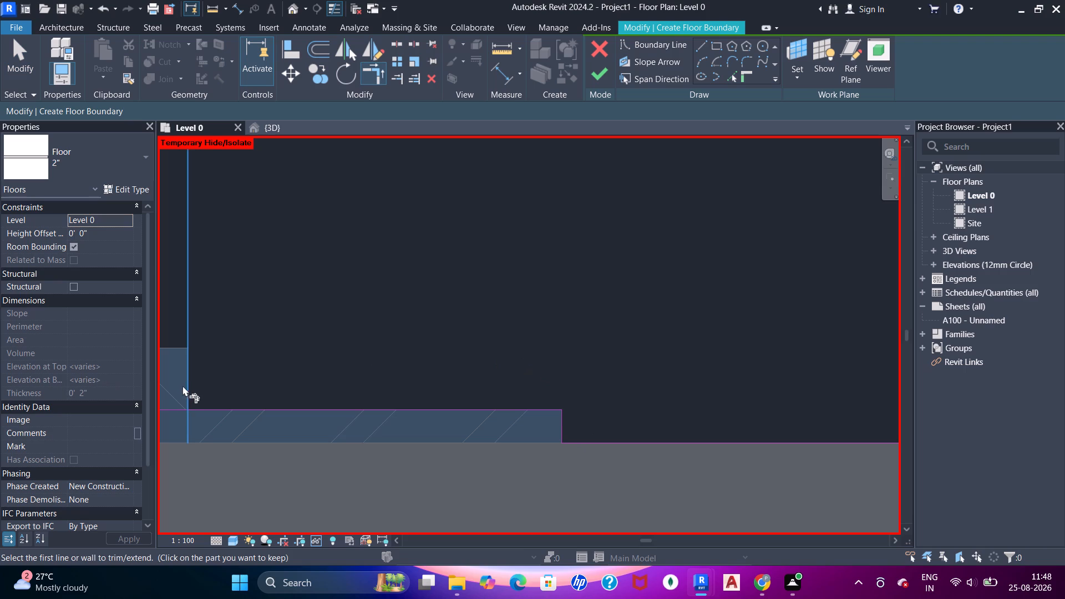
pyautogui.click(185, 389)
pyautogui.click(196, 406)
pyautogui.scroll(-4, 483, 359)
pyautogui.moveTo(524, 292); pyautogui.dragTo(458, 392, button='middle')
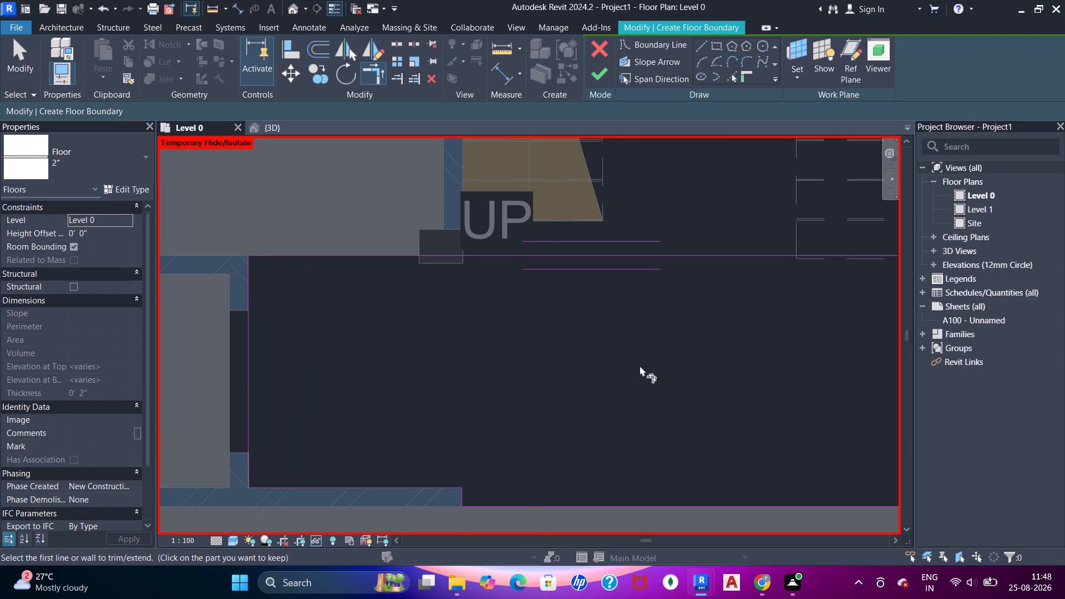
# Add the edges of the column beside the stair's start to the passage floor boundary and trim the lines around the column.
pyautogui.moveTo(525, 314); pyautogui.dragTo(530, 403, button='middle')
pyautogui.scroll(1, 526, 372)
pyautogui.scroll(-3, 524, 370)
pyautogui.middleClick(518, 382)
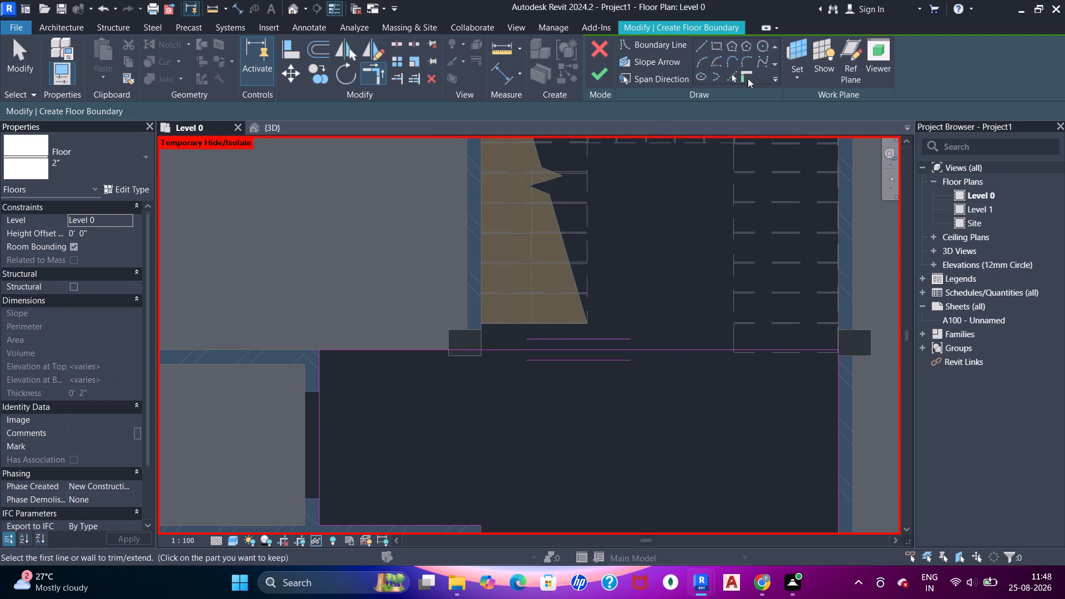
pyautogui.click(734, 74)
pyautogui.scroll(7, 463, 368)
pyautogui.click(478, 330)
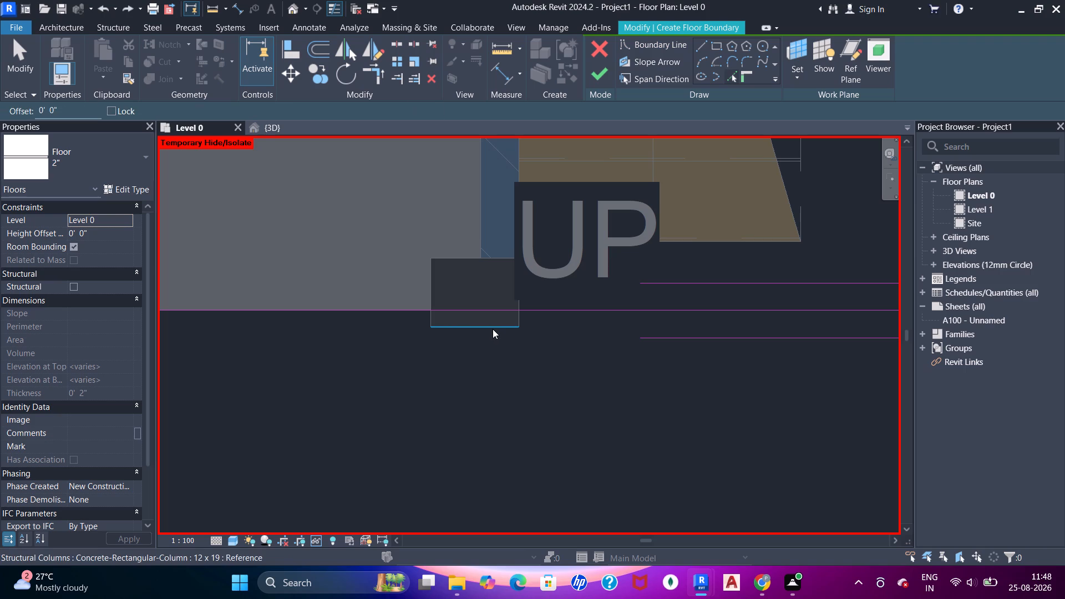
pyautogui.click(493, 329)
pyautogui.scroll(5, 523, 309)
pyautogui.click(519, 311)
pyautogui.scroll(-8, 519, 312)
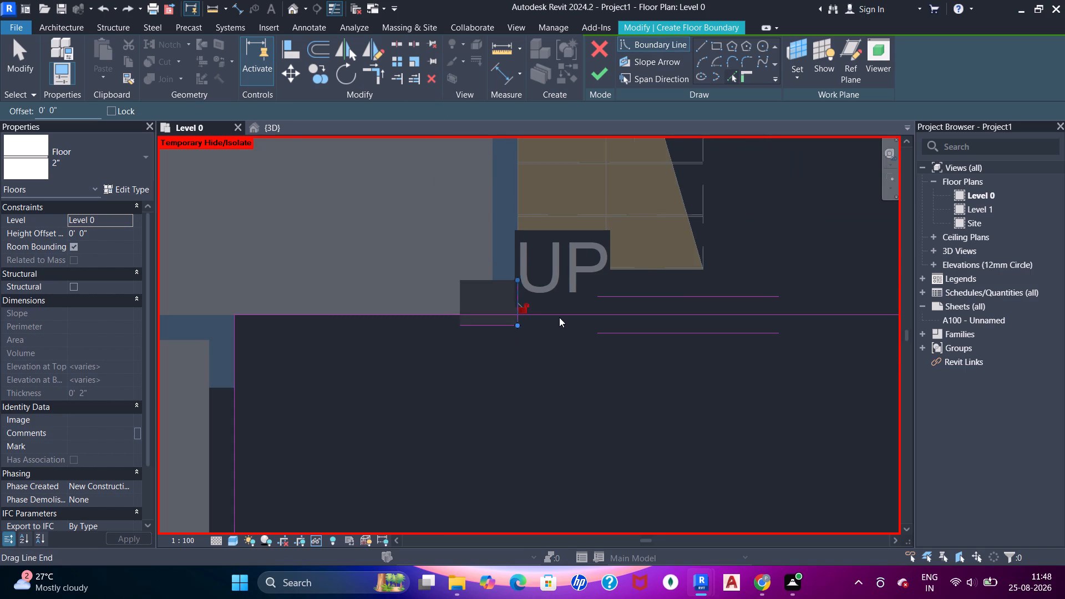
pyautogui.scroll(11, 459, 317)
pyautogui.click(467, 329)
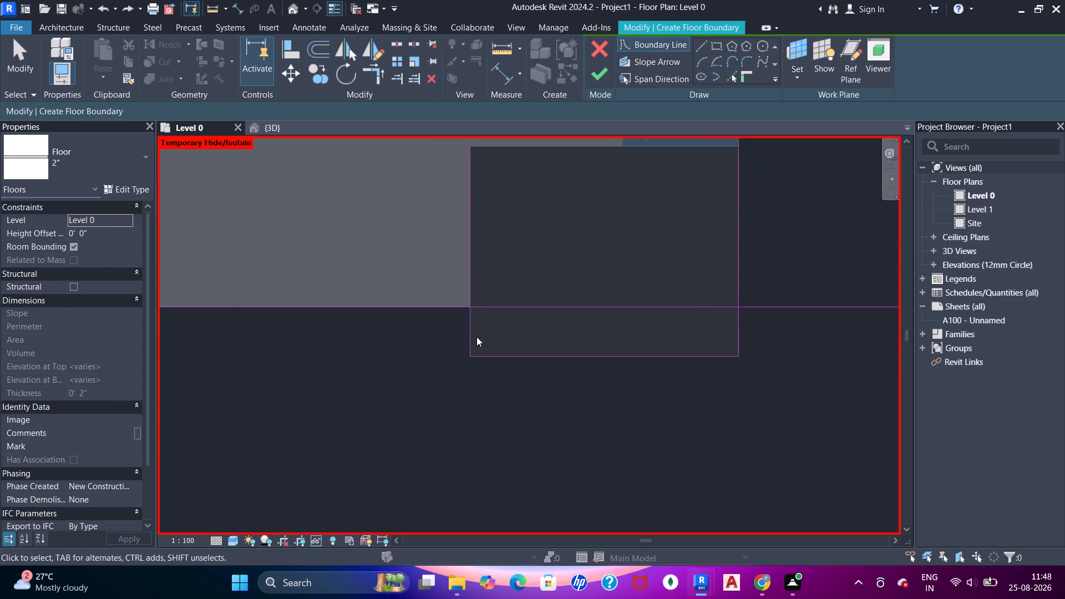
pyautogui.click(453, 312)
pyautogui.doubleClick(472, 325)
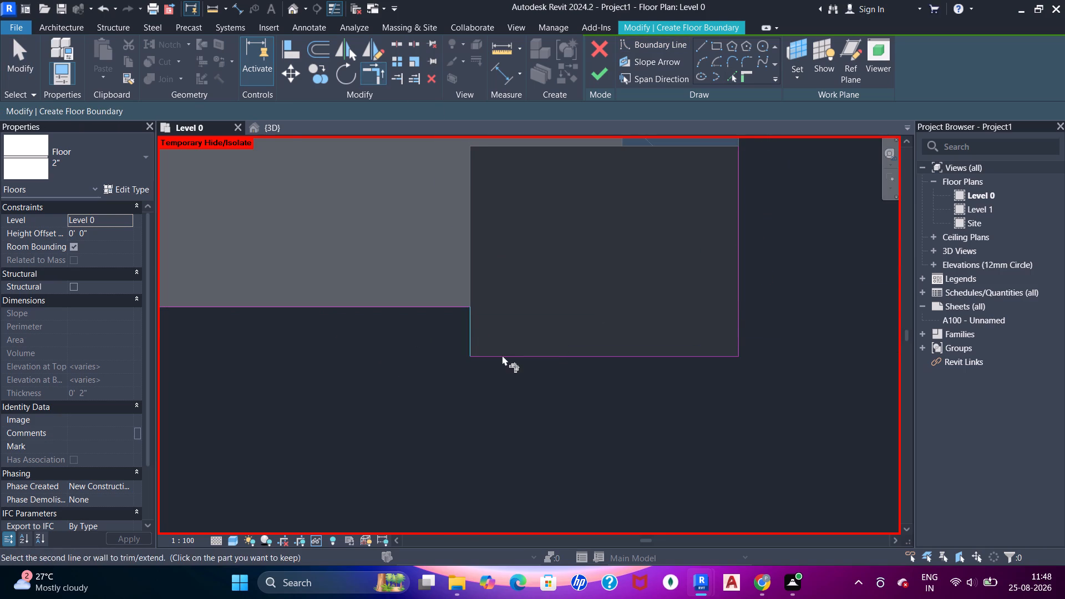
pyautogui.click(502, 355)
pyautogui.click(611, 359)
pyautogui.click(725, 283)
# Pick the bottom edge of the far stair flight as a boundary line and extend it to the column's face.
pyautogui.scroll(-5, 732, 266)
pyautogui.moveTo(691, 295); pyautogui.dragTo(574, 304, button='middle')
pyautogui.scroll(-3, 546, 245)
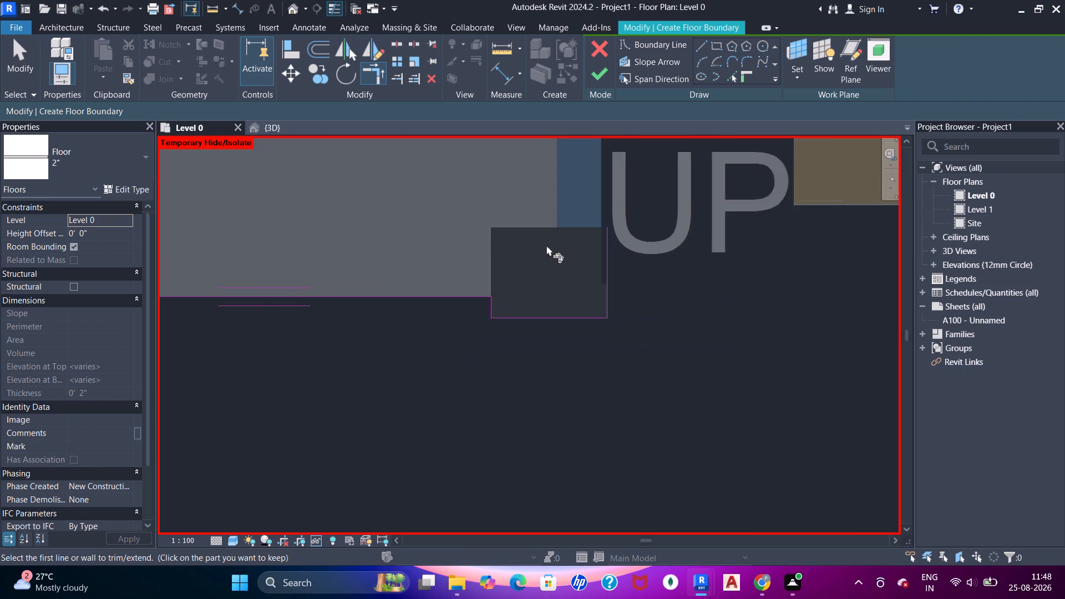
pyautogui.scroll(-1, 546, 245)
pyautogui.scroll(-3, 595, 214)
pyautogui.scroll(1, 636, 182)
pyautogui.moveTo(626, 198); pyautogui.dragTo(473, 306, button='middle')
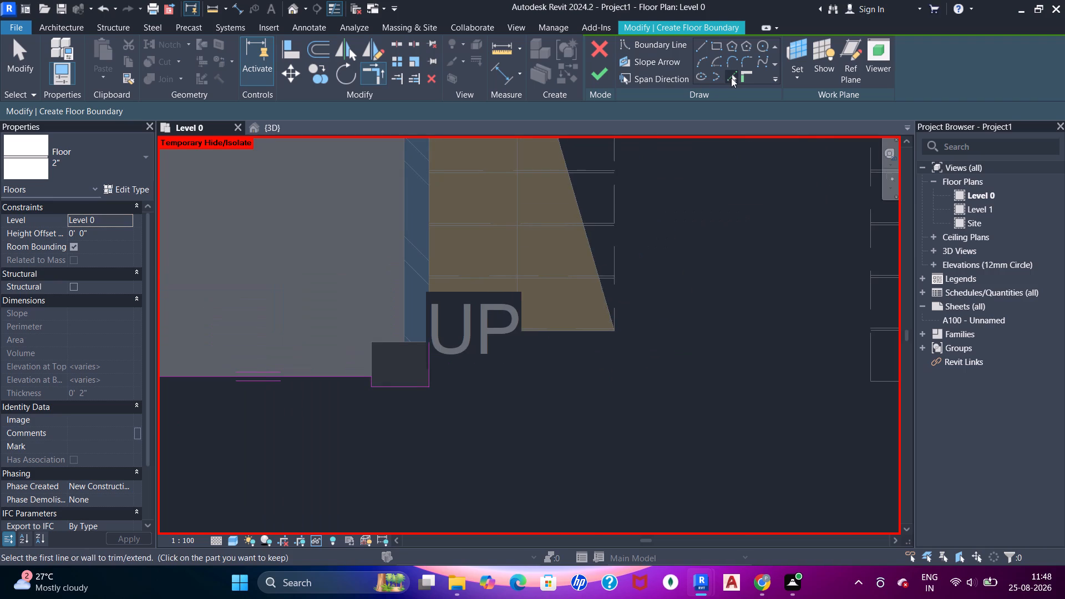
pyautogui.click(731, 78)
pyautogui.scroll(-5, 601, 346)
pyautogui.moveTo(645, 349); pyautogui.dragTo(487, 332, button='middle')
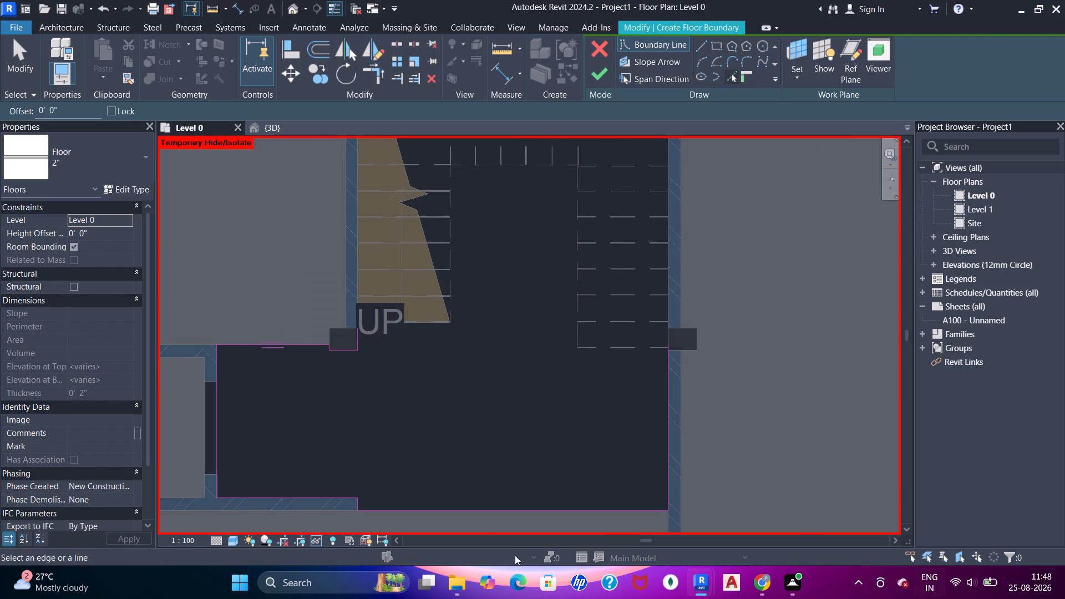
pyautogui.scroll(4, 430, 394)
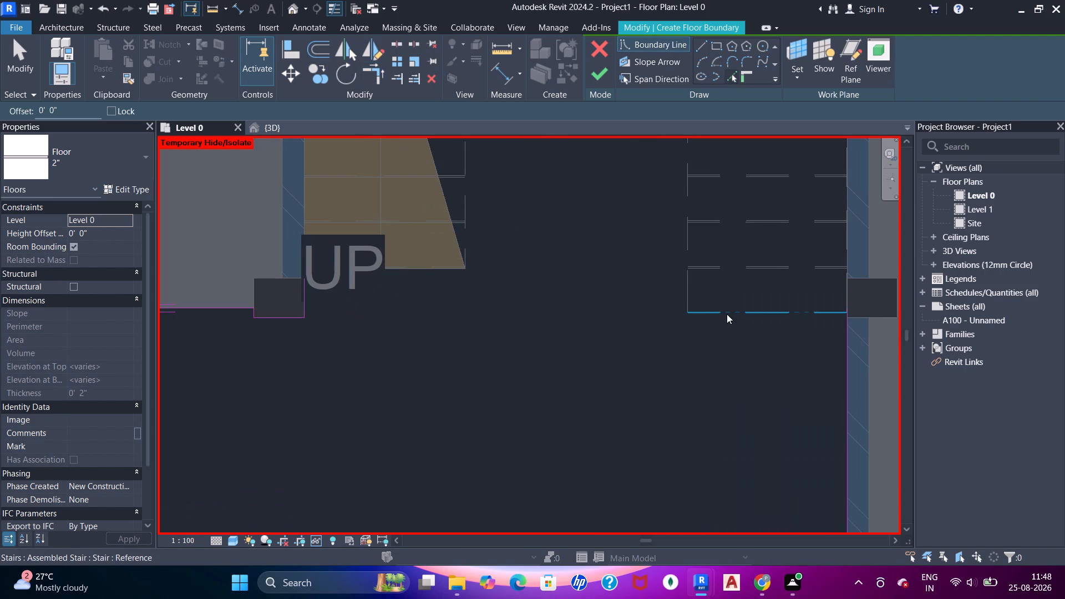
pyautogui.click(727, 314)
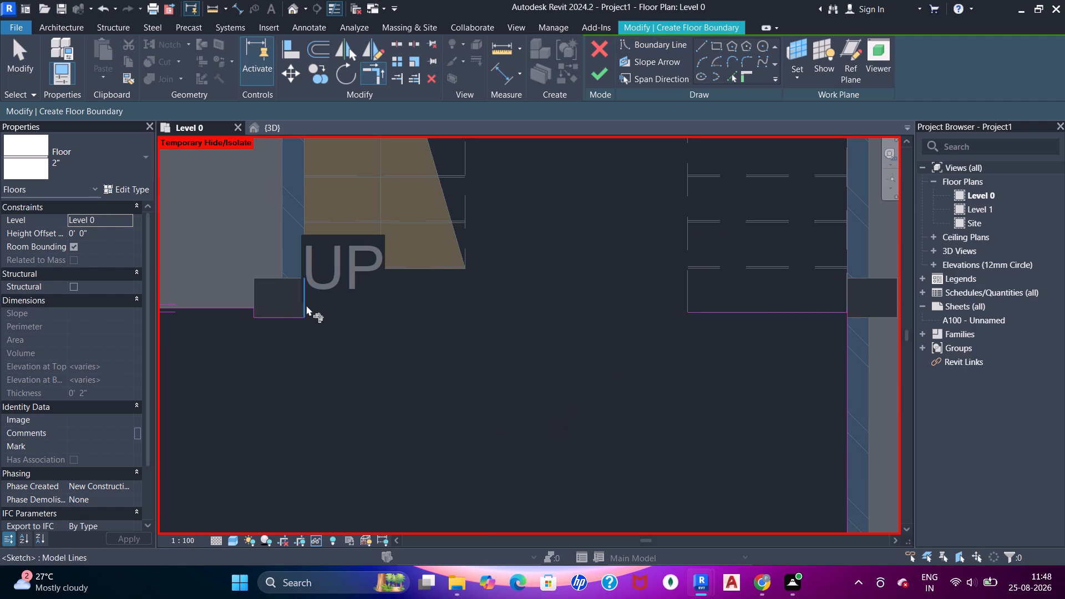
pyautogui.click(306, 305)
pyautogui.click(762, 317)
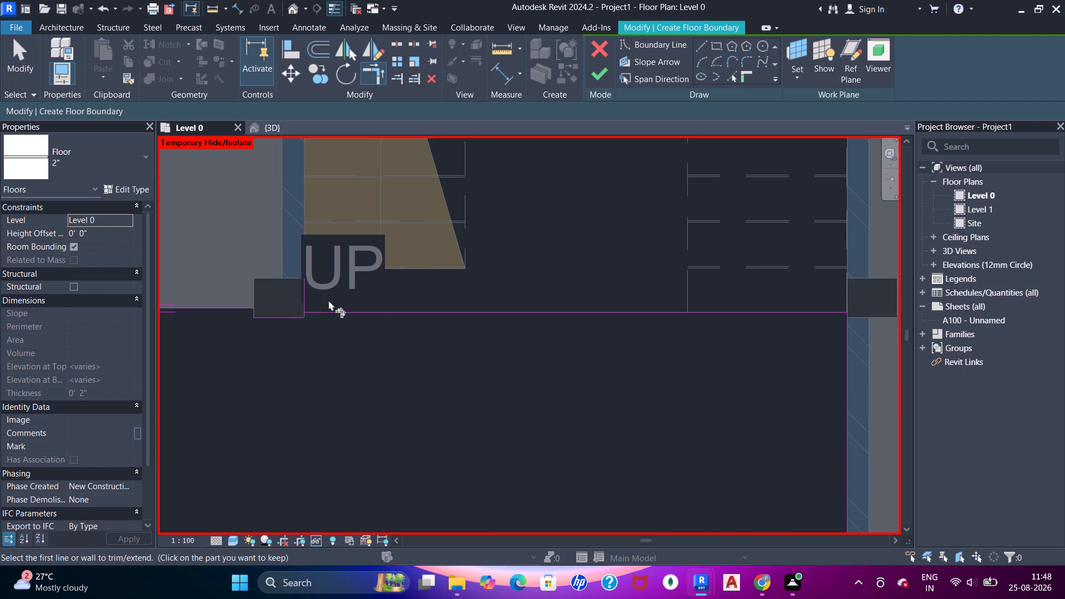
pyautogui.scroll(4, 299, 313)
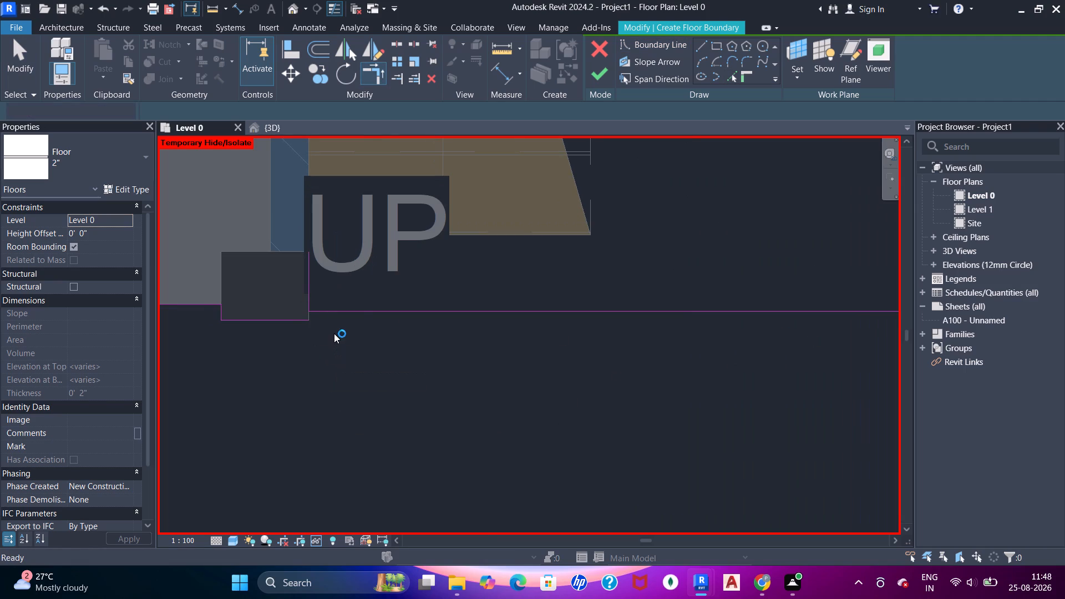
pyautogui.click(717, 310)
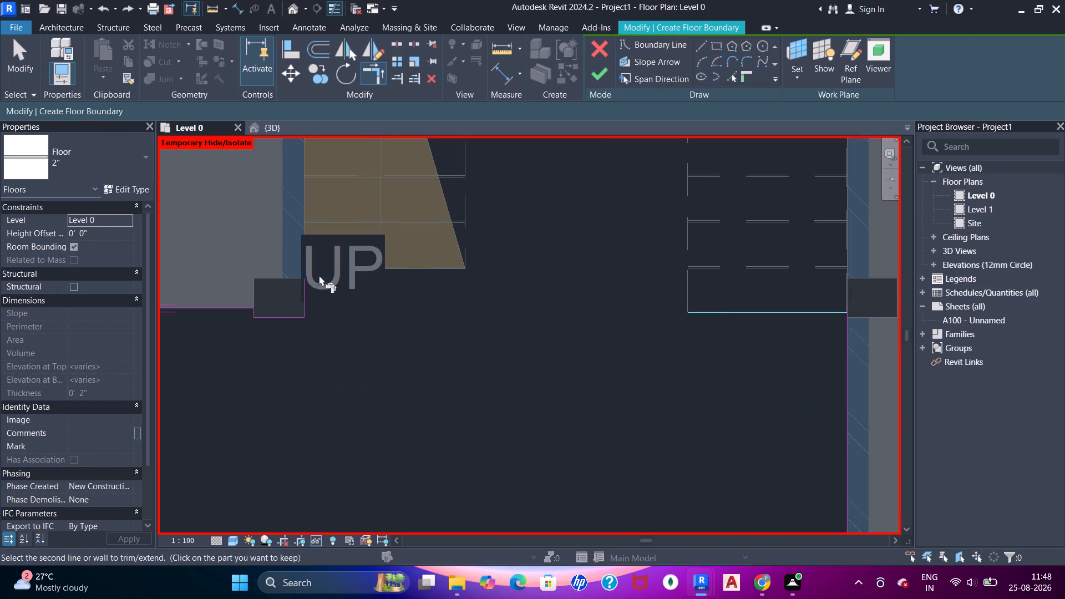
pyautogui.click(305, 279)
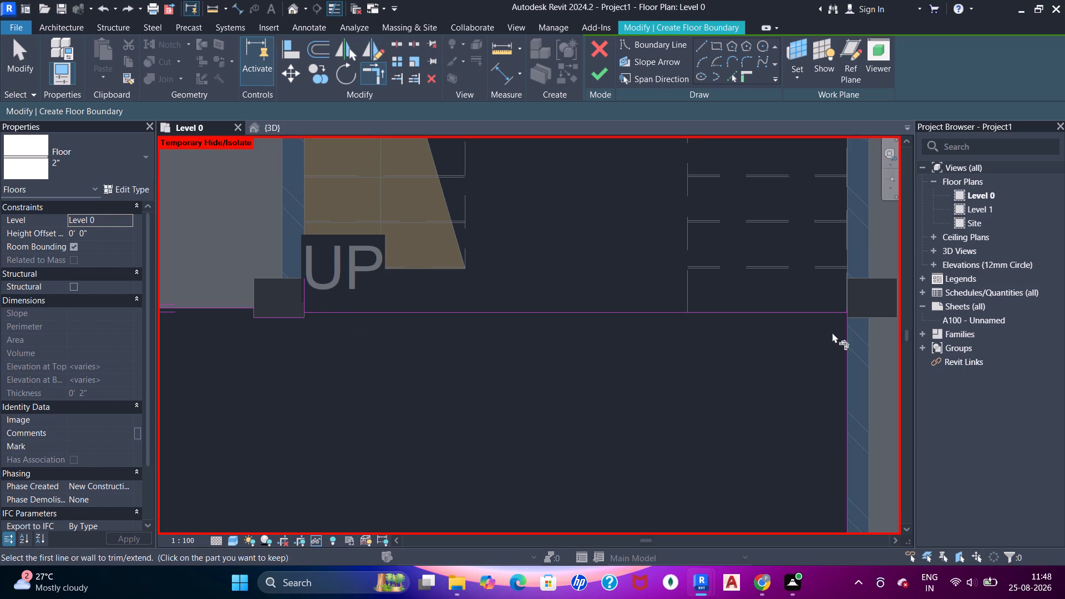
# Trim the stair-edge line into corners with the opposite wall line and the column face line, and finish the passage floor.
pyautogui.click(815, 314)
pyautogui.moveTo(851, 332); pyautogui.dragTo(849, 337)
pyautogui.scroll(6, 275, 306)
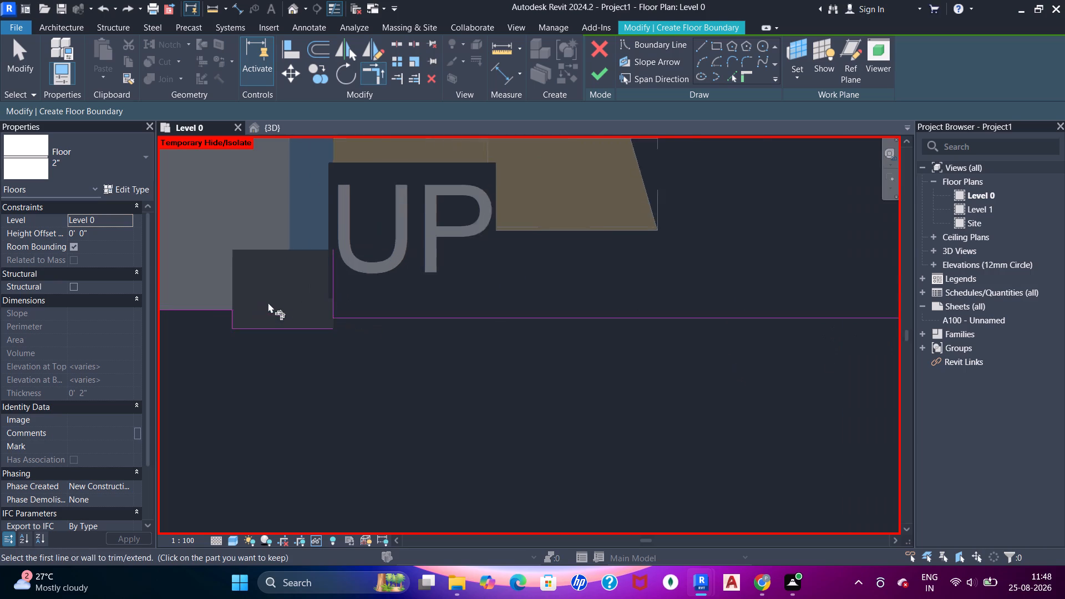
pyautogui.scroll(5, 268, 302)
pyautogui.click(376, 356)
pyautogui.click(417, 299)
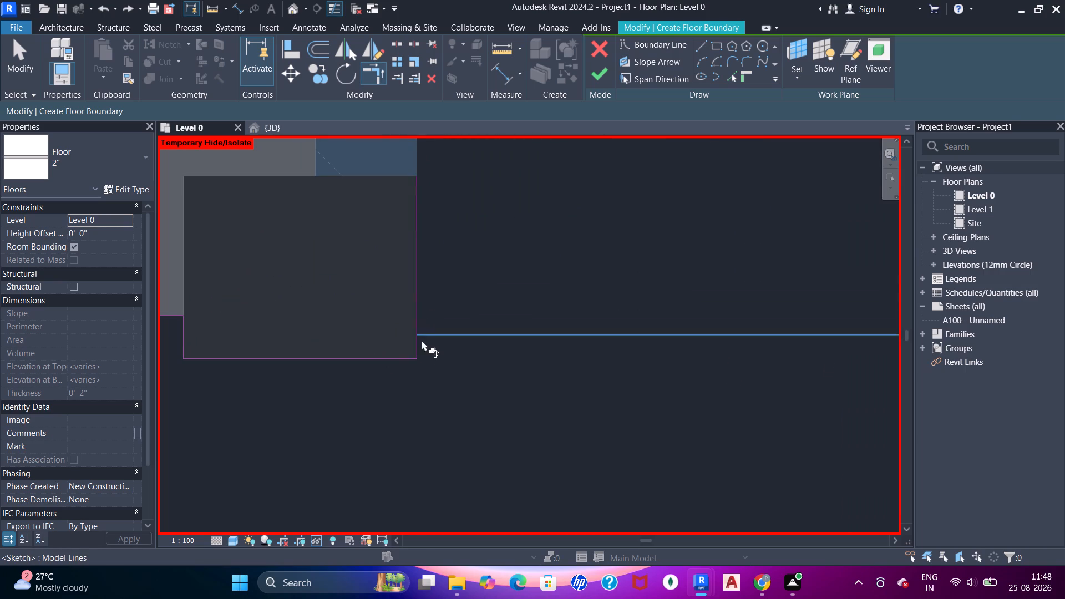
pyautogui.click(416, 346)
pyautogui.click(432, 338)
pyautogui.scroll(-8, 479, 293)
pyautogui.scroll(-6, 614, 322)
pyautogui.moveTo(616, 331); pyautogui.dragTo(364, 277, button='middle')
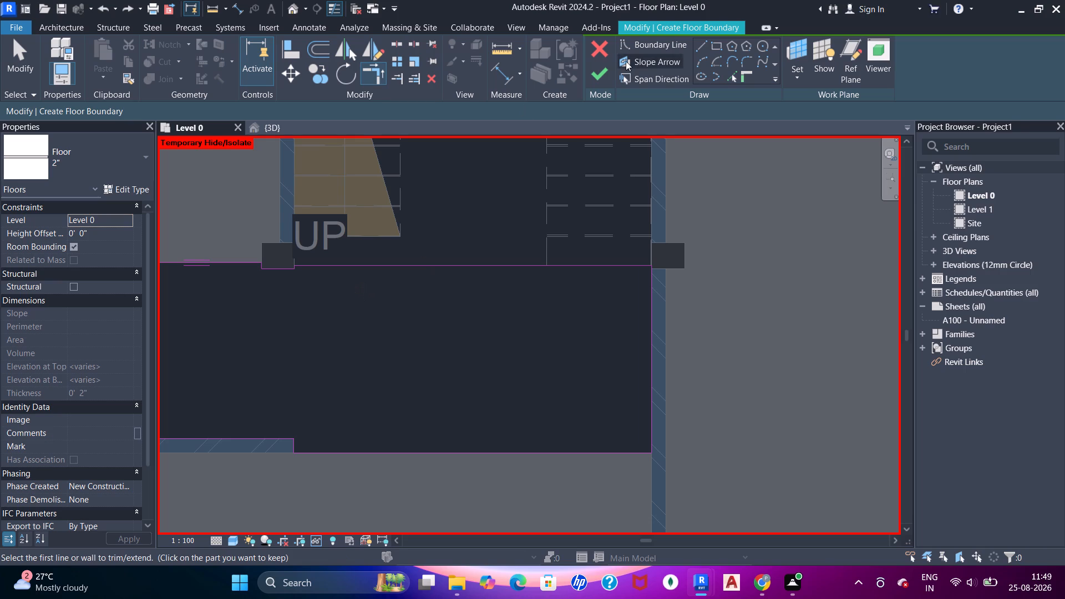
pyautogui.click(590, 76)
pyautogui.scroll(-10, 516, 275)
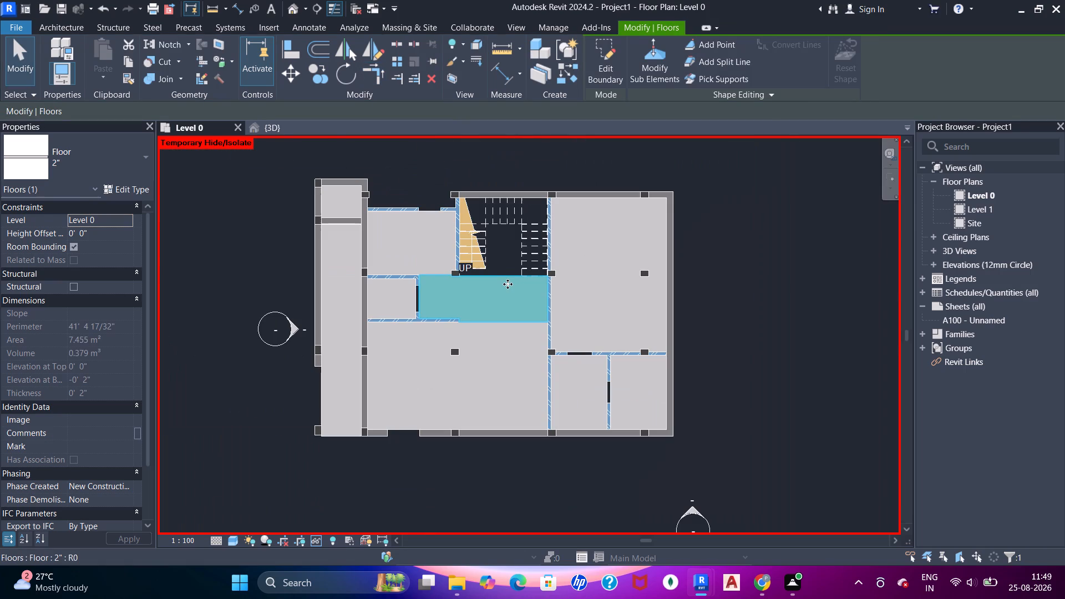
# Examine the floors from below and the exterior walls from several sides in the 3D view.
pyautogui.click(268, 128)
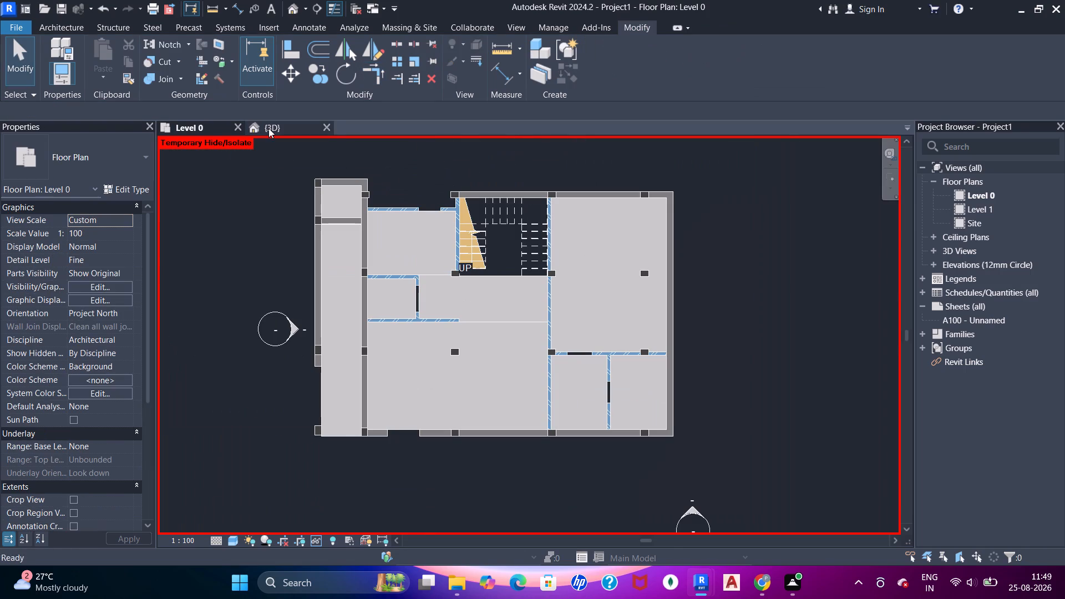
pyautogui.scroll(-5, 431, 295)
pyautogui.moveTo(458, 323); pyautogui.dragTo(398, 413, button='middle')
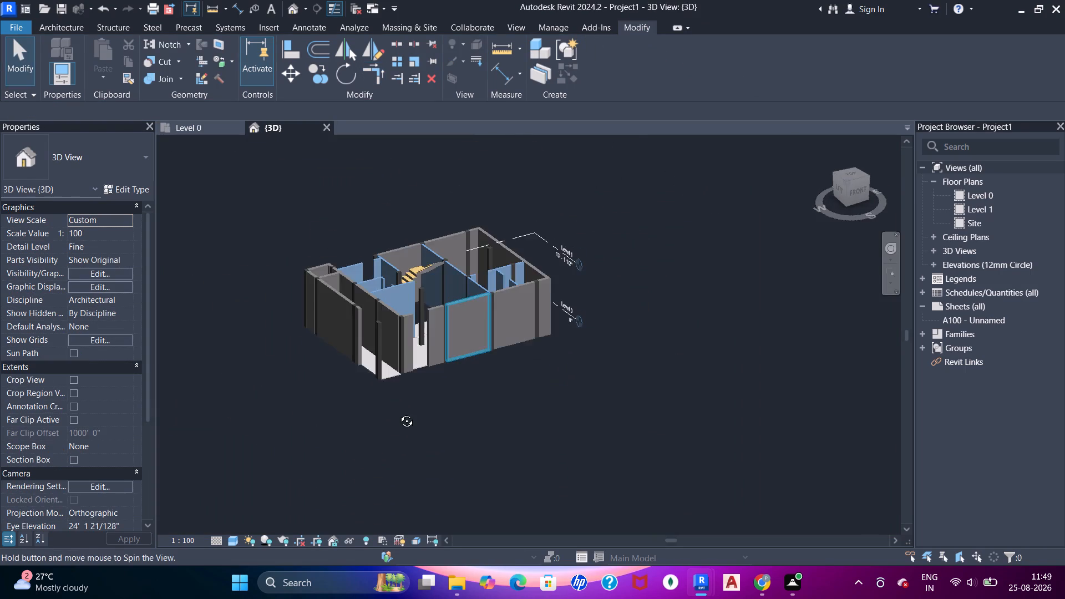
pyautogui.moveTo(398, 413); pyautogui.dragTo(291, 383, button='middle')
pyautogui.scroll(6, 328, 364)
pyautogui.moveTo(332, 398); pyautogui.dragTo(483, 243, button='middle')
pyautogui.moveTo(550, 370); pyautogui.dragTo(545, 267, button='middle')
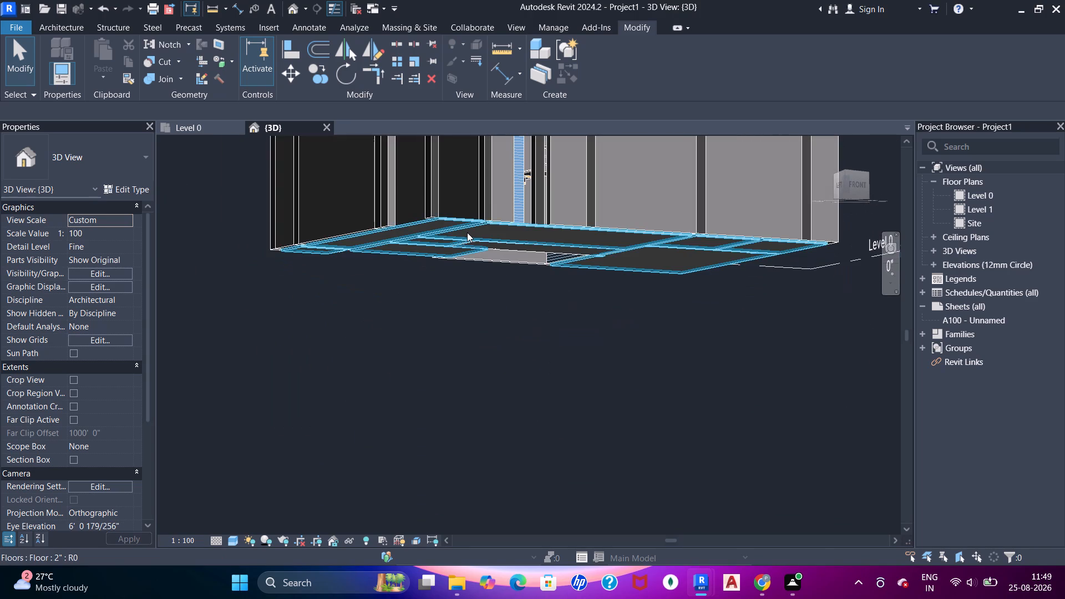
pyautogui.scroll(-5, 466, 238)
pyautogui.moveTo(510, 229); pyautogui.dragTo(321, 388, button='middle')
pyautogui.moveTo(585, 327); pyautogui.dragTo(521, 225, button='middle')
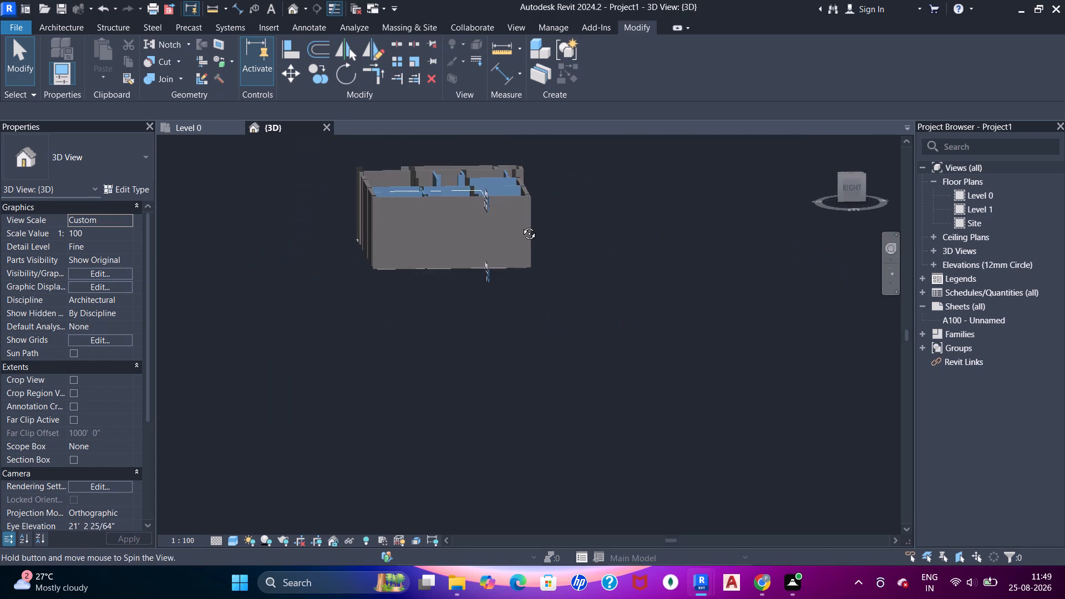
pyautogui.moveTo(521, 225); pyautogui.dragTo(596, 265, button='middle')
pyautogui.scroll(4, 554, 210)
# Set Level 1's elevation to 10'-6" in the North elevation.
pyautogui.click(580, 215)
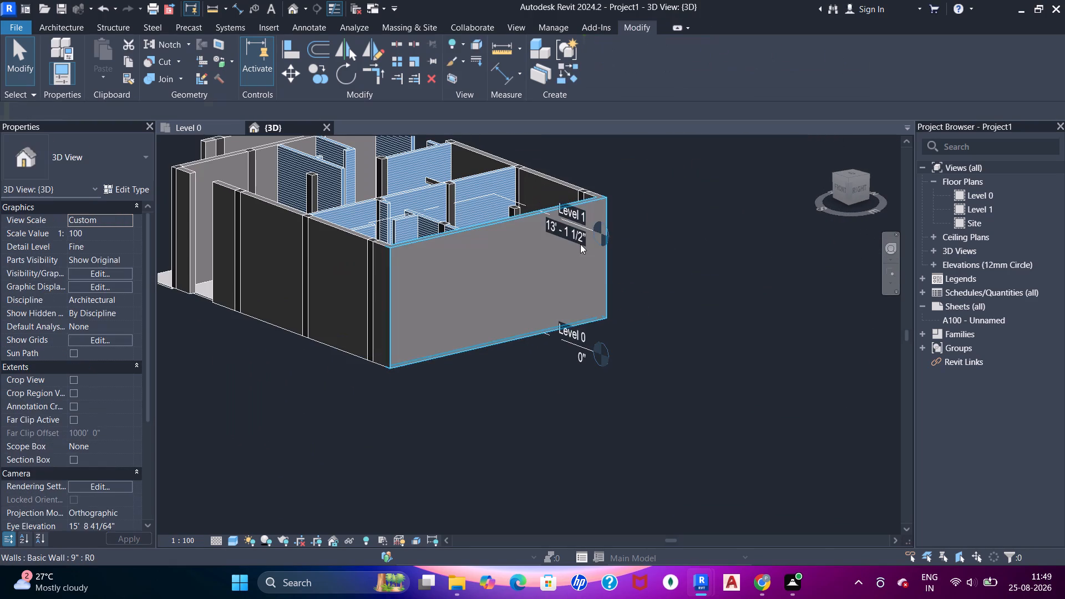
pyautogui.click(580, 244)
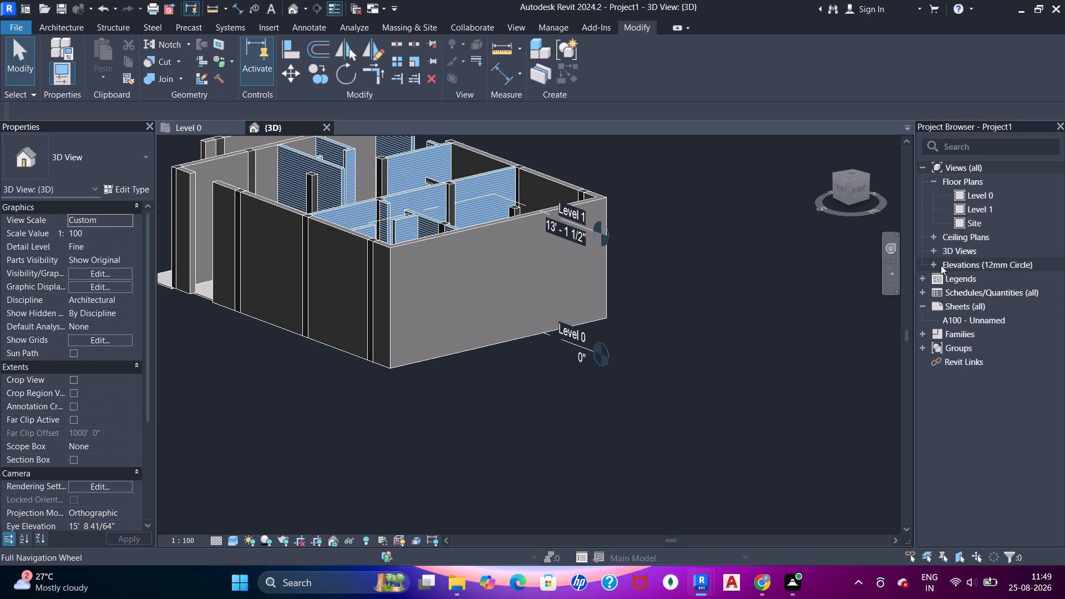
pyautogui.click(938, 265)
pyautogui.click(934, 264)
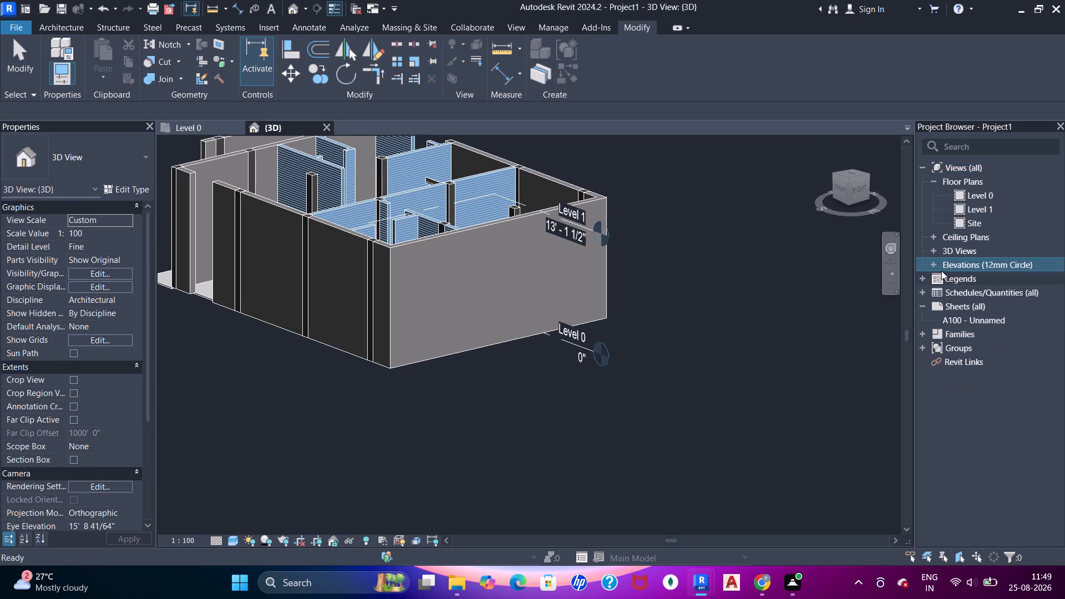
pyautogui.click(936, 262)
pyautogui.doubleClick(963, 288)
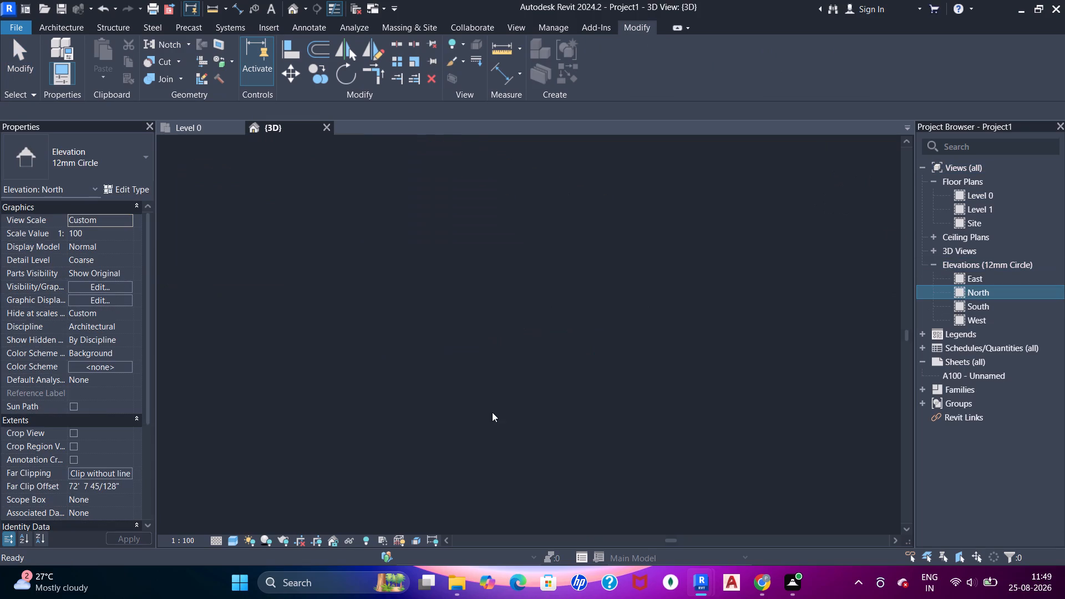
pyautogui.scroll(3, 242, 270)
pyautogui.click(252, 268)
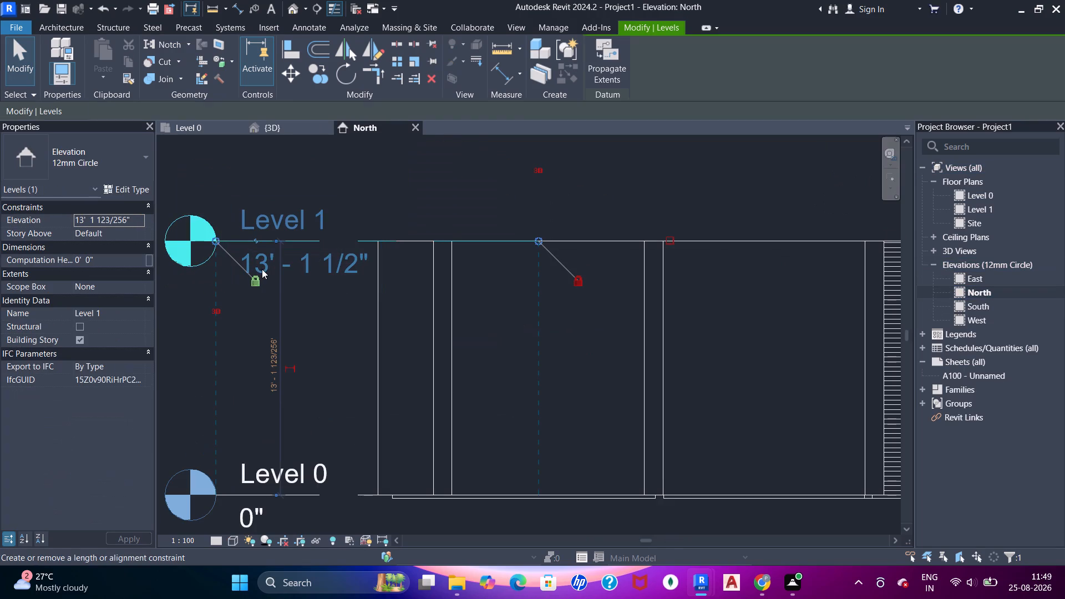
pyautogui.click(262, 269)
pyautogui.click(326, 271)
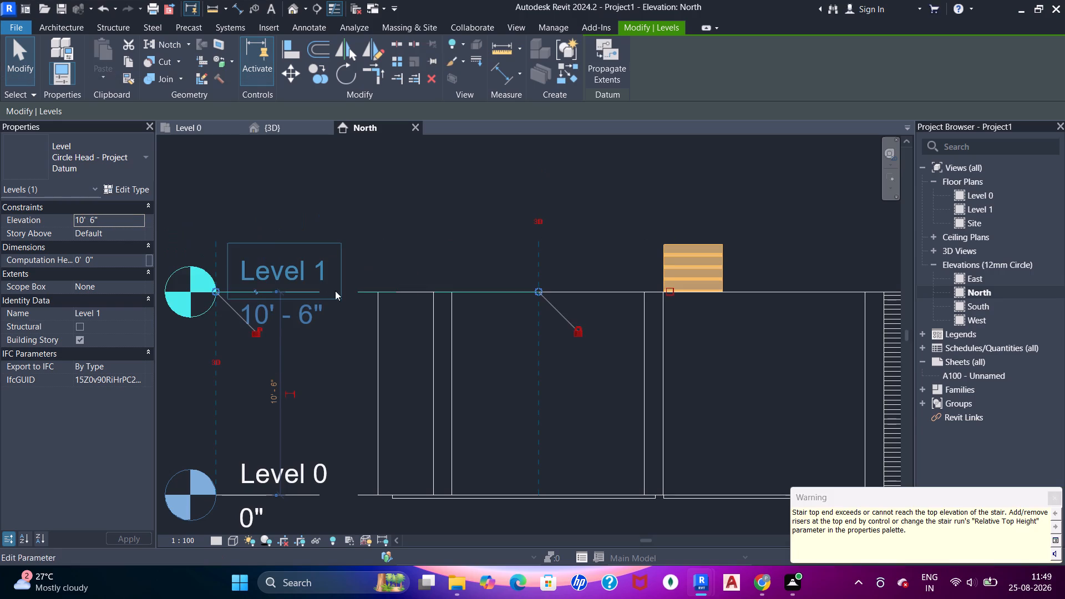
# Select the stair in the North elevation and open its desired number of risers for editing.
pyautogui.scroll(-3, 586, 303)
pyautogui.moveTo(655, 307); pyautogui.dragTo(602, 352, button='middle')
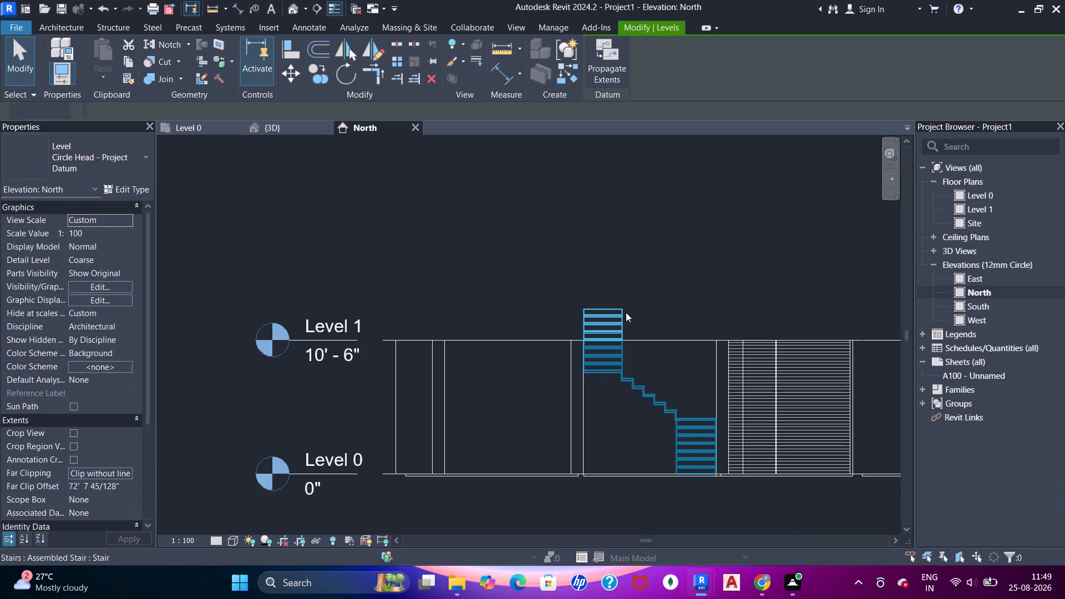
pyautogui.click(622, 311)
pyautogui.click(120, 301)
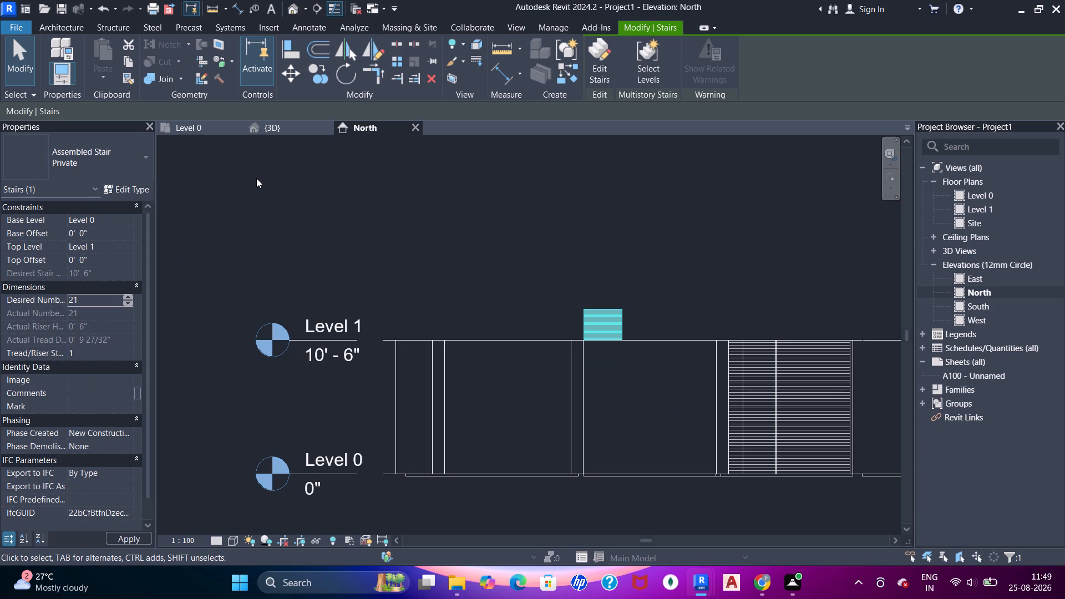
# Examine the stair and walls from several sides in the 3D view.
pyautogui.click(263, 126)
pyautogui.scroll(-4, 387, 303)
pyautogui.moveTo(371, 296); pyautogui.dragTo(504, 387, button='middle')
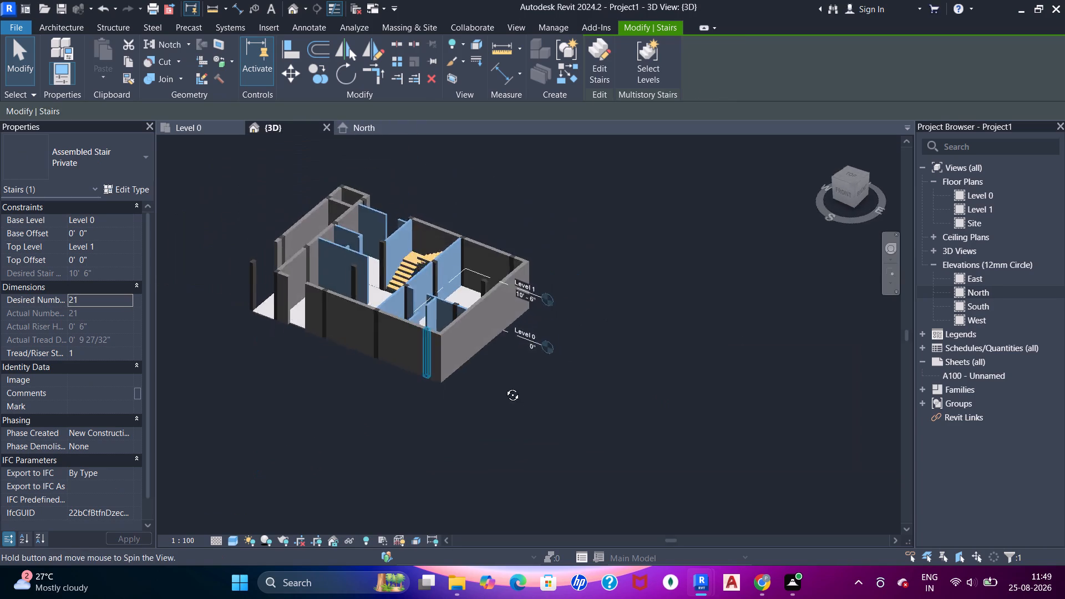
pyautogui.moveTo(504, 387); pyautogui.dragTo(623, 317, button='middle')
pyautogui.scroll(5, 496, 250)
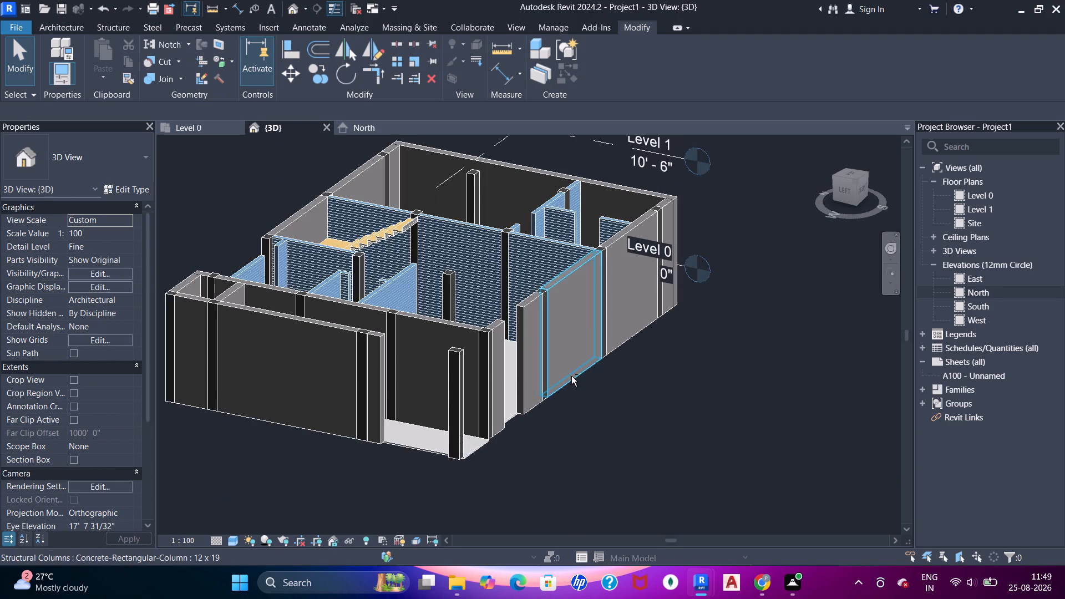
pyautogui.moveTo(560, 379); pyautogui.dragTo(392, 343, button='middle')
pyautogui.scroll(-5, 314, 377)
pyautogui.moveTo(315, 397); pyautogui.dragTo(417, 338, button='middle')
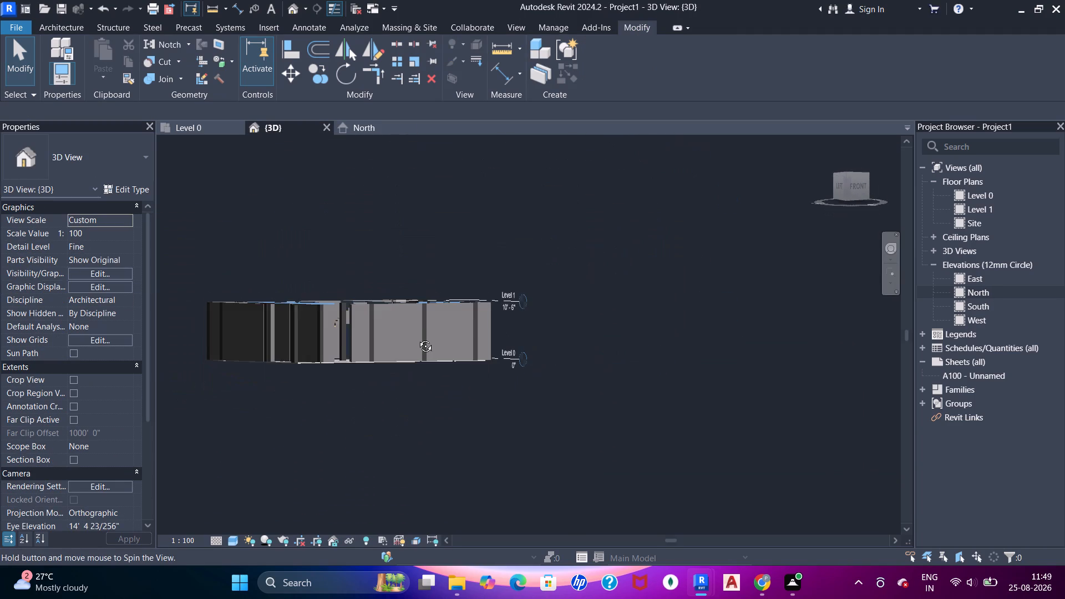
pyautogui.moveTo(417, 338); pyautogui.dragTo(430, 424, button='middle')
pyautogui.scroll(4, 373, 322)
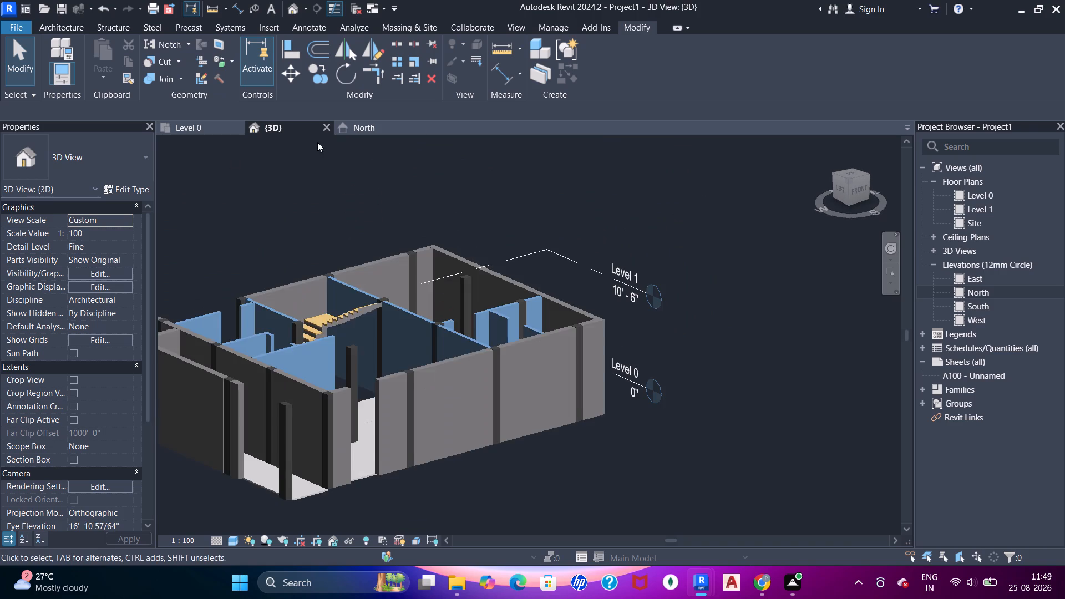
# Edit the passage floor's boundary in the Level 0 plan and delete the line along the stair's edge.
pyautogui.click(215, 124)
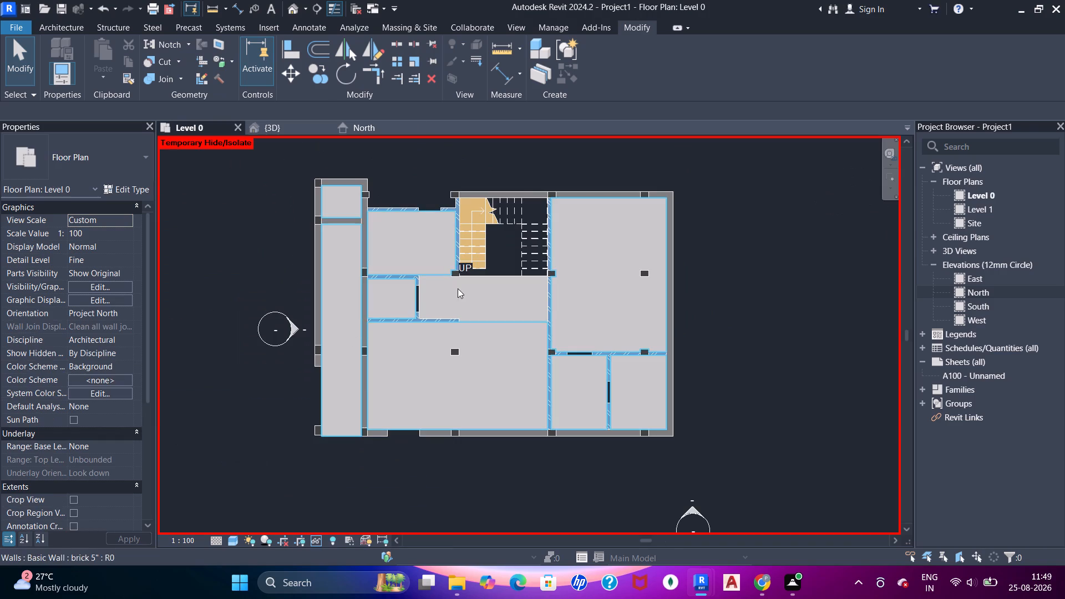
pyautogui.scroll(3, 481, 232)
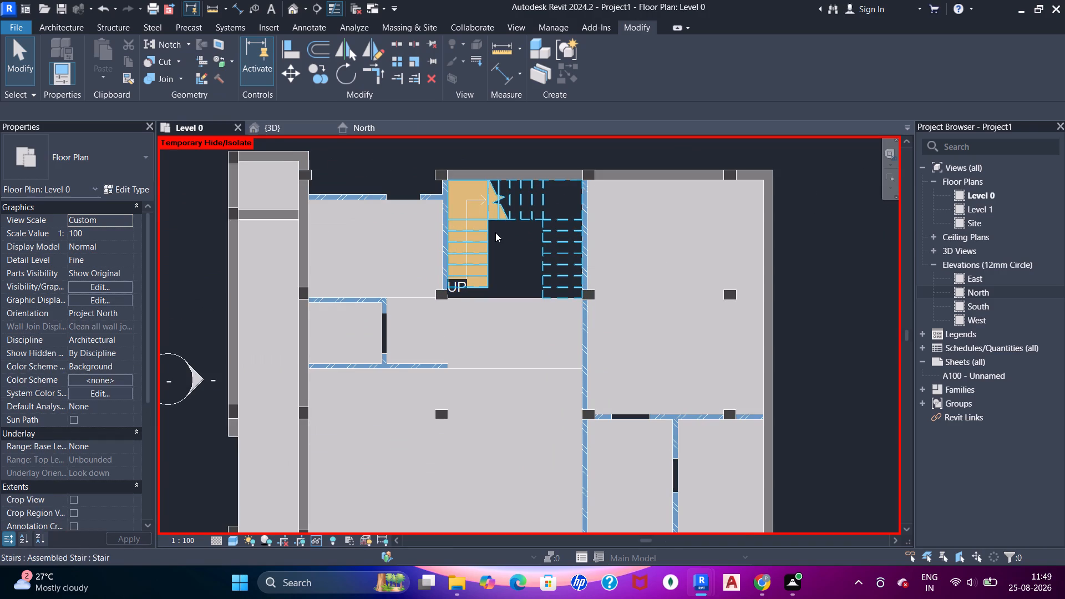
pyautogui.click(508, 314)
pyautogui.scroll(4, 508, 314)
pyautogui.doubleClick(508, 314)
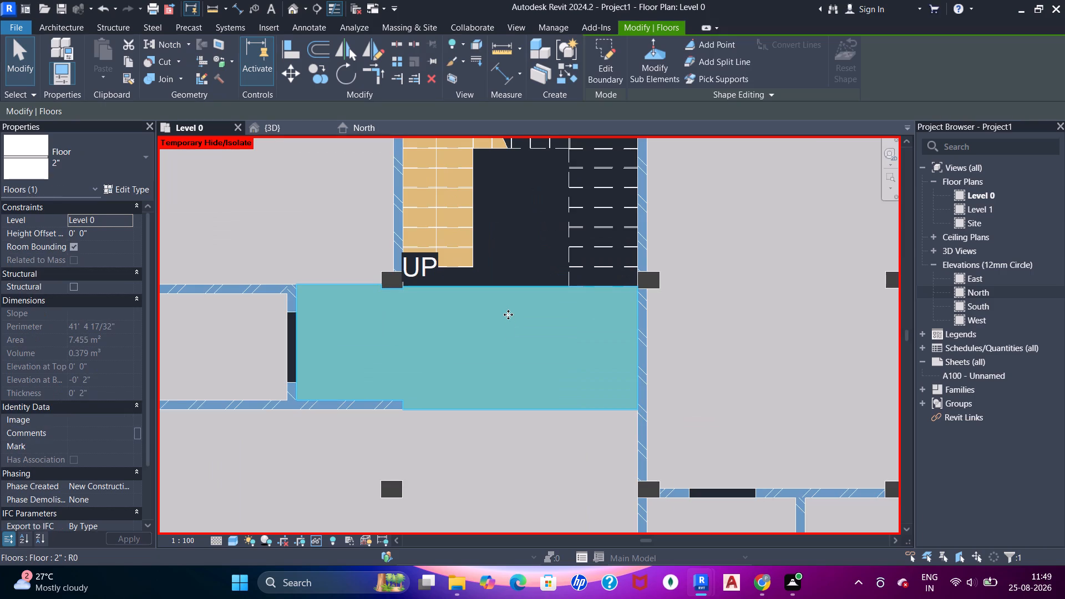
pyautogui.moveTo(528, 255); pyautogui.dragTo(527, 349, button='middle')
pyautogui.moveTo(506, 272); pyautogui.dragTo(486, 393, button='middle')
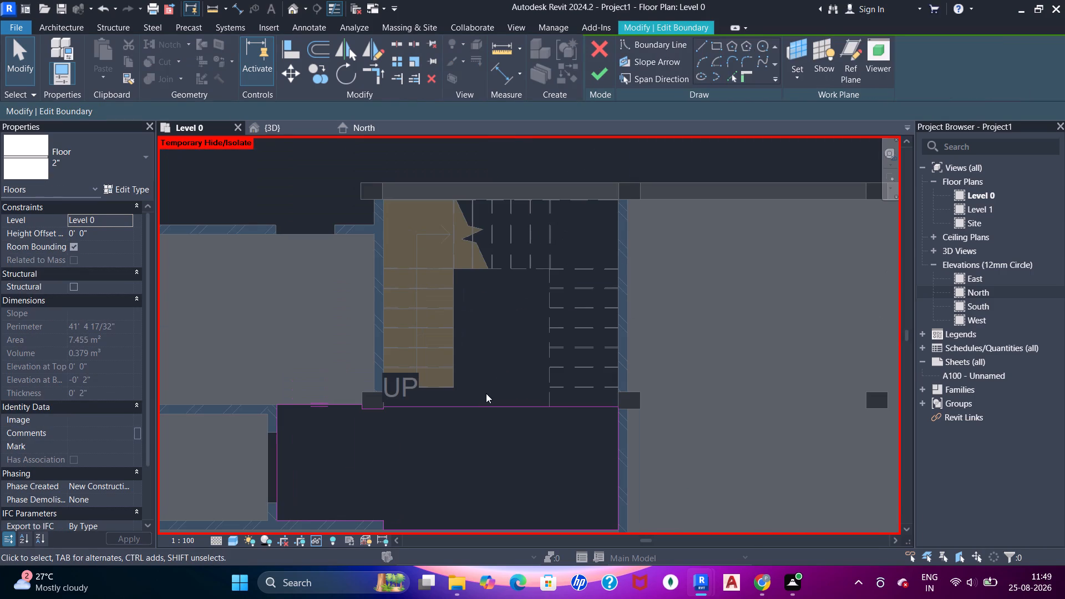
pyautogui.moveTo(586, 428); pyautogui.dragTo(479, 427)
pyautogui.moveTo(479, 427); pyautogui.dragTo(393, 383)
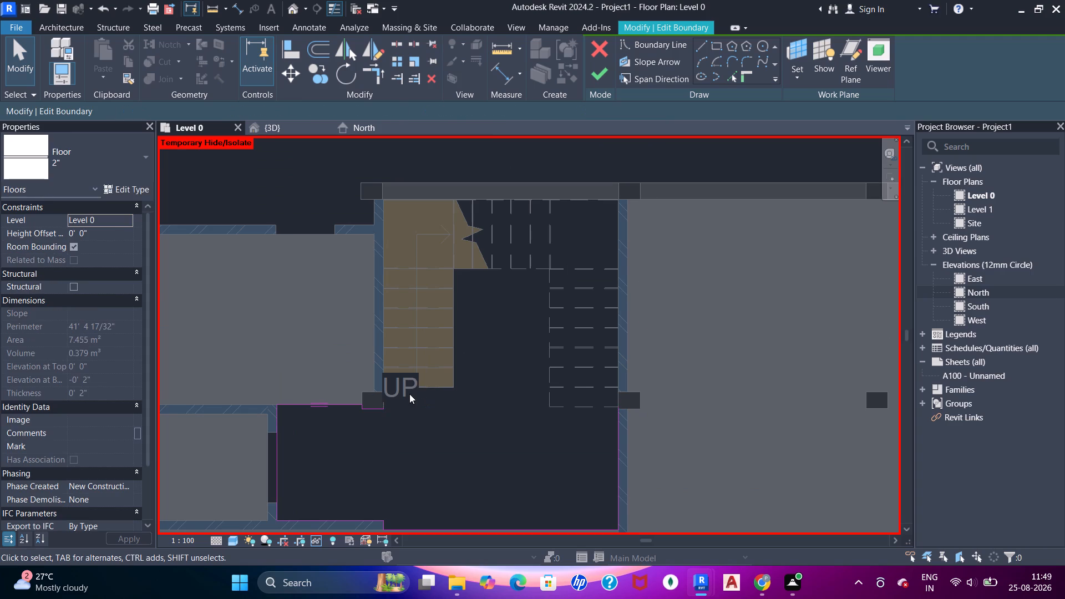
# Pick the stairwell's exterior back wall and the side wall beside the far flight as floor boundary lines.
pyautogui.scroll(3, 409, 394)
pyautogui.scroll(-3, 407, 394)
pyautogui.moveTo(411, 334); pyautogui.dragTo(401, 361, button='middle')
pyautogui.click(728, 75)
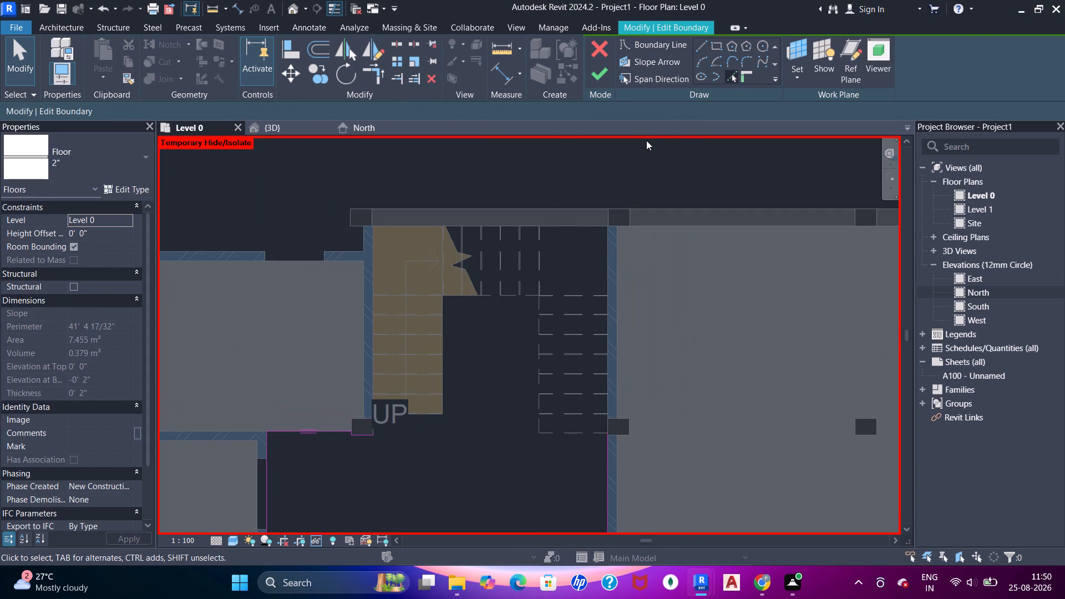
pyautogui.click(526, 225)
pyautogui.click(605, 263)
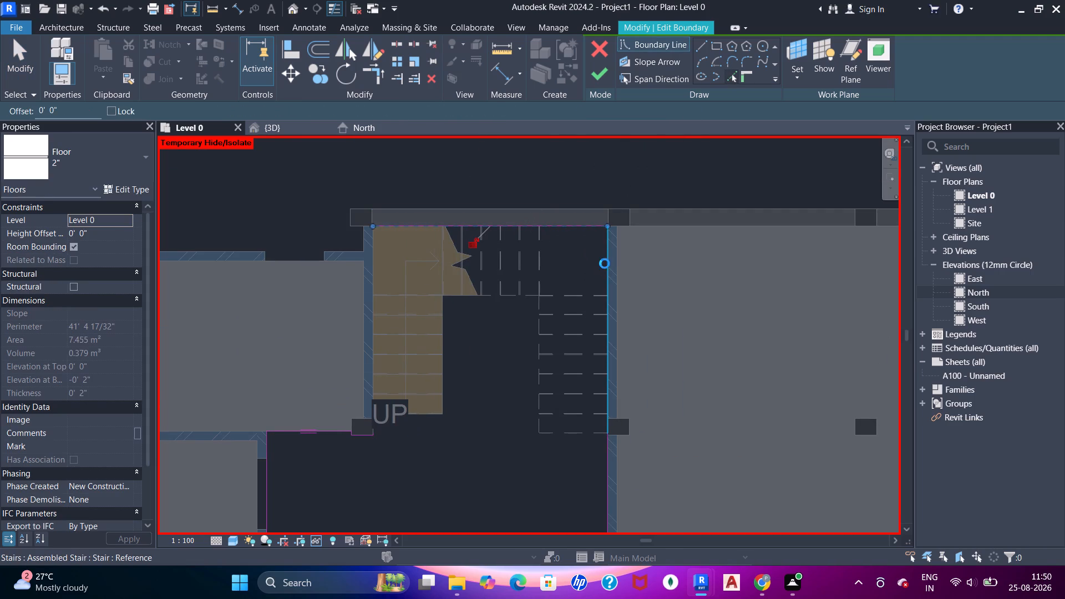
# Trim the back wall line into corners with the column face line and the far side wall line.
pyautogui.scroll(13, 369, 434)
pyautogui.click(382, 432)
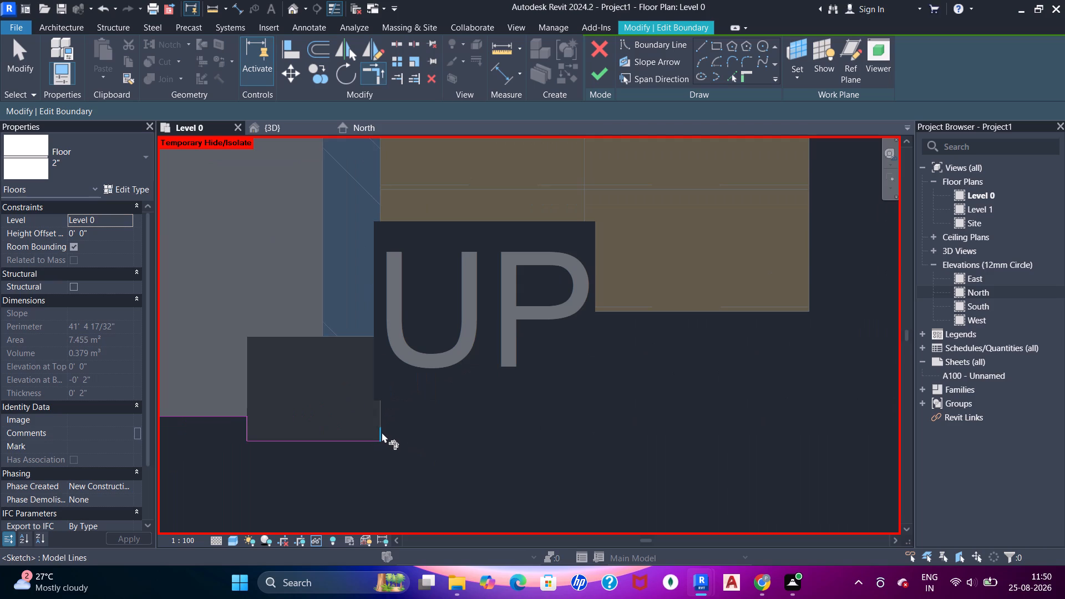
pyautogui.scroll(-8, 419, 335)
pyautogui.moveTo(421, 267); pyautogui.dragTo(406, 416, button='middle')
pyautogui.scroll(1, 415, 235)
pyautogui.scroll(-6, 415, 235)
pyautogui.moveTo(413, 252); pyautogui.dragTo(406, 306, button='middle')
pyautogui.scroll(1, 406, 306)
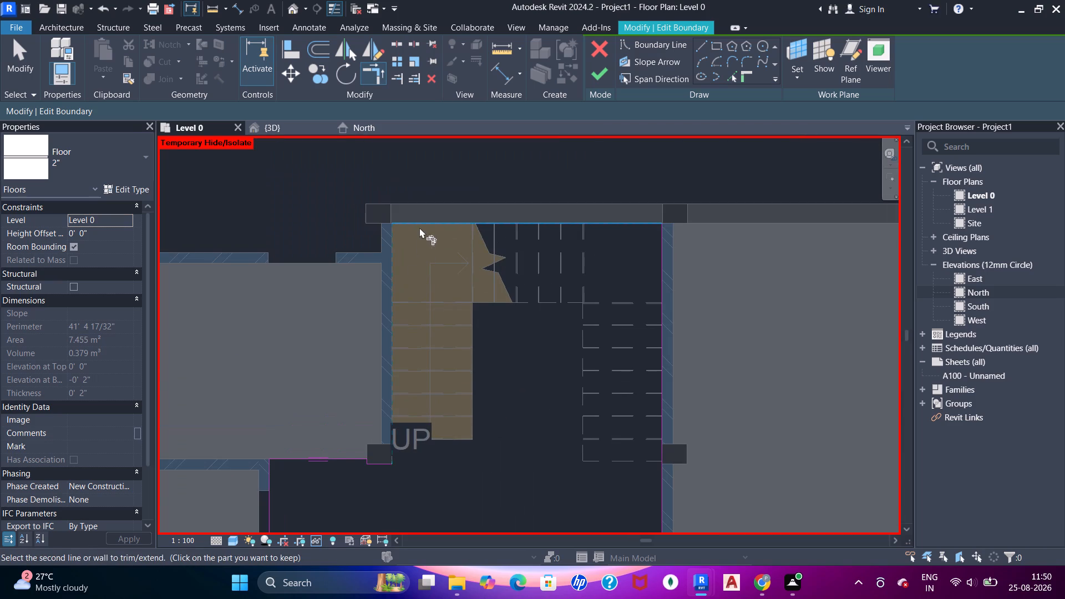
pyautogui.click(418, 225)
pyautogui.scroll(6, 394, 280)
pyautogui.scroll(-6, 435, 316)
pyautogui.moveTo(442, 340); pyautogui.dragTo(407, 313, button='middle')
pyautogui.scroll(1, 411, 305)
pyautogui.click(581, 210)
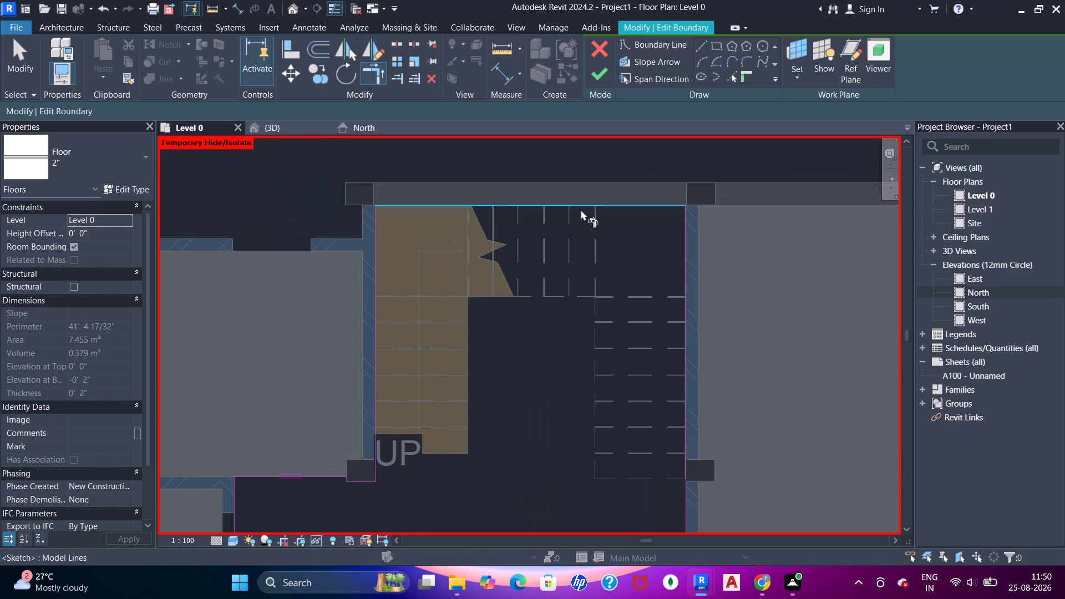
pyautogui.click(695, 306)
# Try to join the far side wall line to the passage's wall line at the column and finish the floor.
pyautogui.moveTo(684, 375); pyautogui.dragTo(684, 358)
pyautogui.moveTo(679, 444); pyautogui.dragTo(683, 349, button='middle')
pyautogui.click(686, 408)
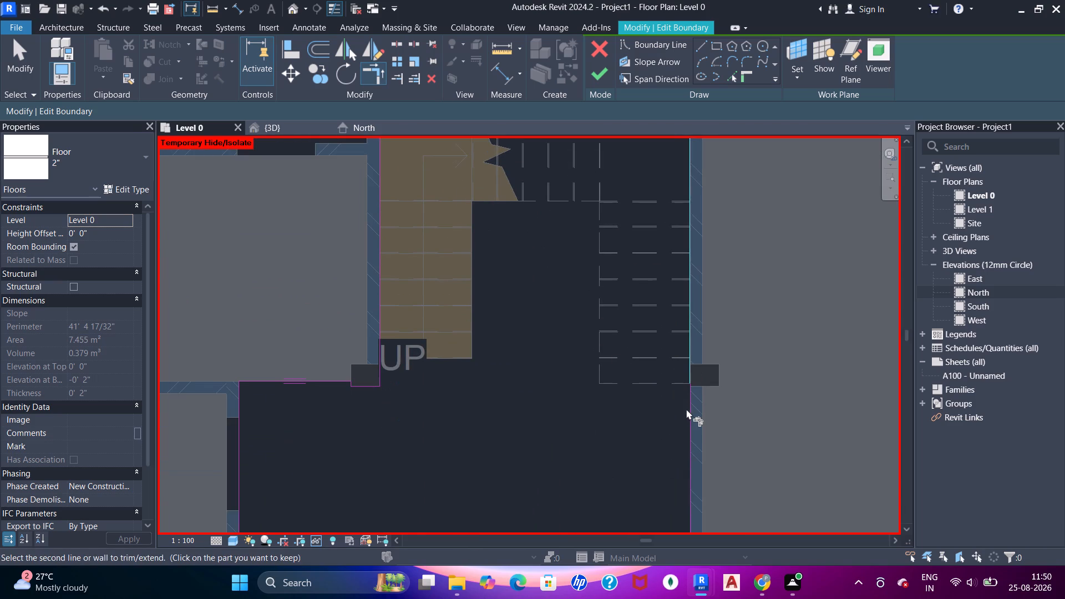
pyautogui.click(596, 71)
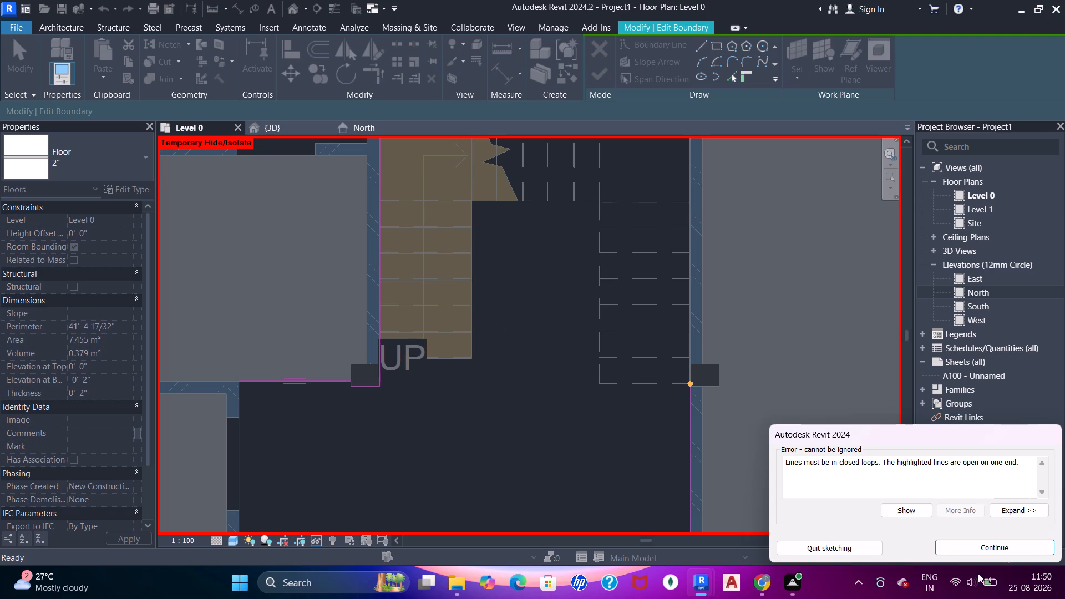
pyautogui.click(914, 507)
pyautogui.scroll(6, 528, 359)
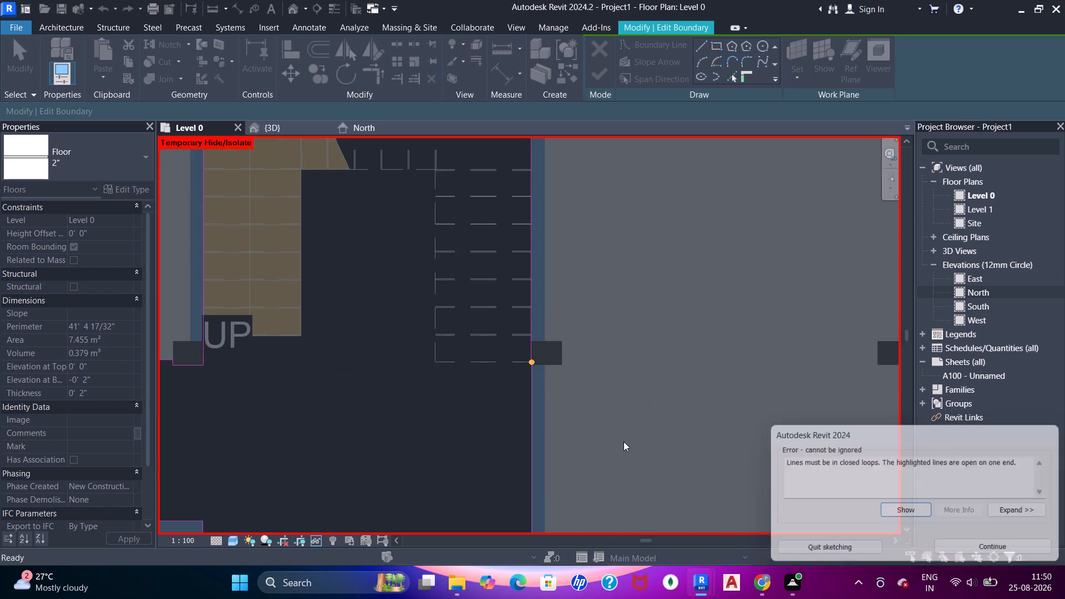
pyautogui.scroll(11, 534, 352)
# Align the stairwell's far side boundary line with the column's face and finish the enlarged passage floor.
pyautogui.click(567, 361)
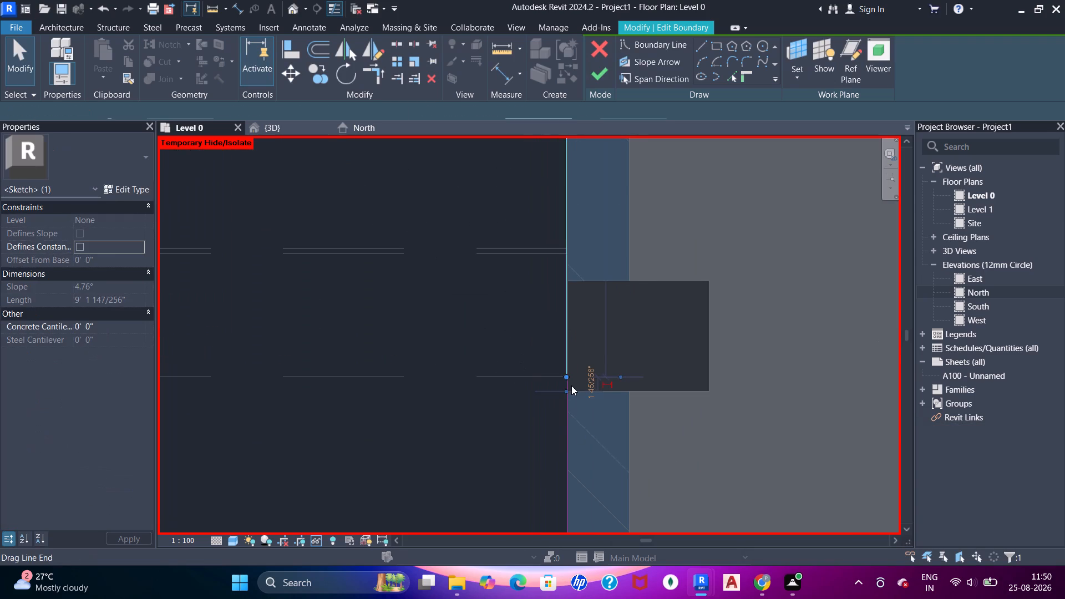
pyautogui.click(571, 385)
pyautogui.scroll(7, 567, 392)
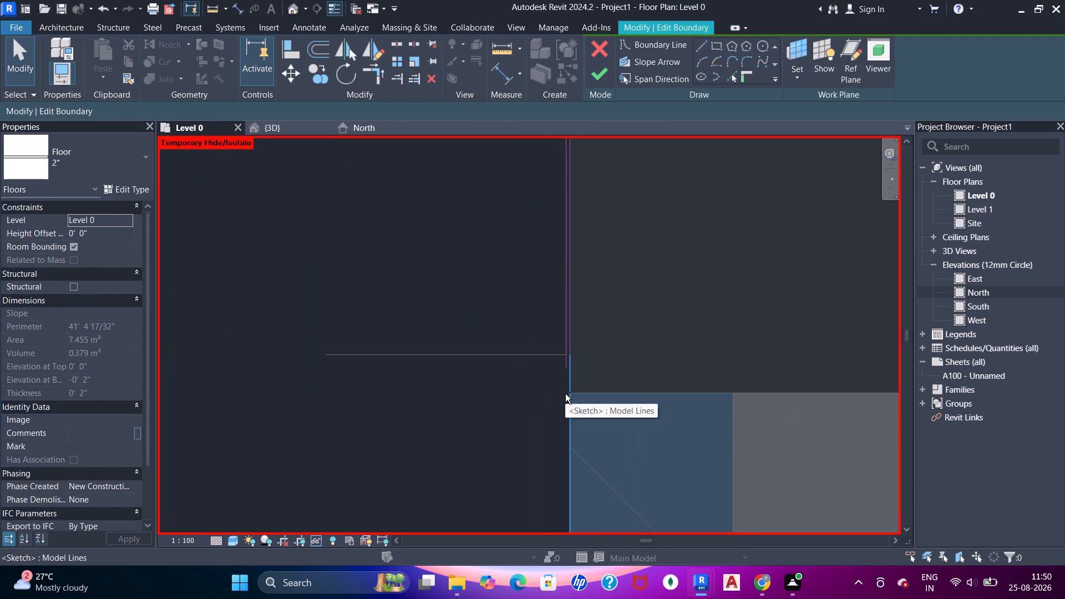
pyautogui.scroll(6, 575, 368)
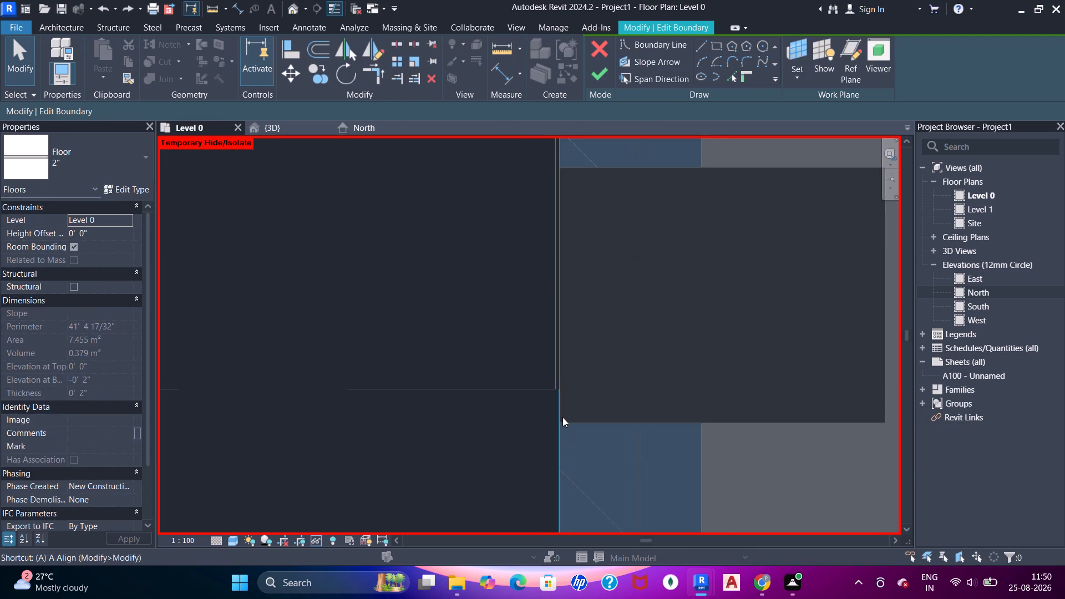
pyautogui.click(562, 418)
pyautogui.click(555, 365)
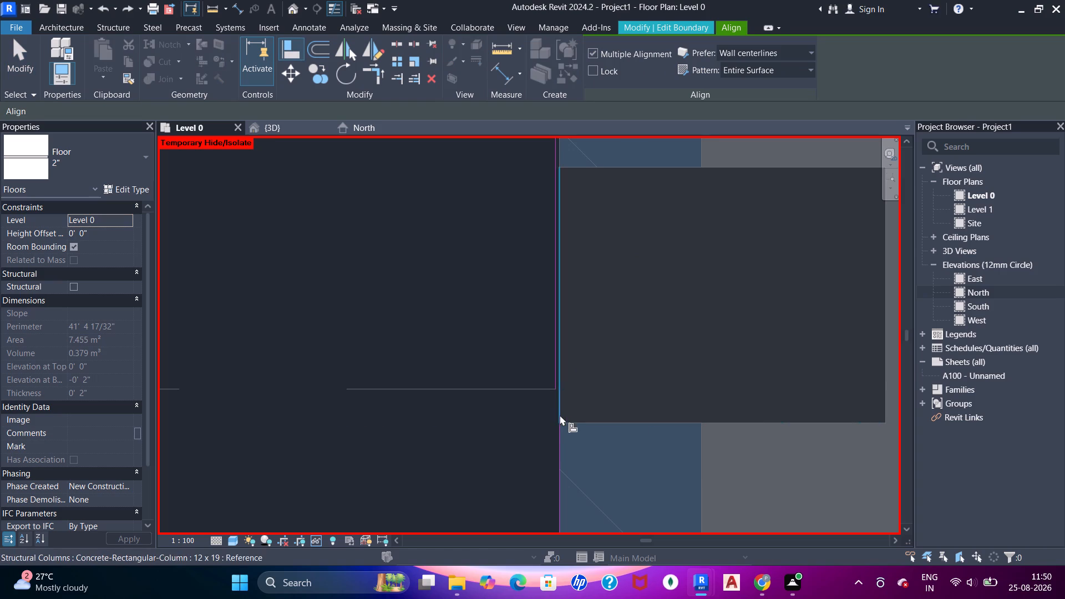
pyautogui.click(560, 415)
pyautogui.click(556, 375)
pyautogui.scroll(-7, 544, 353)
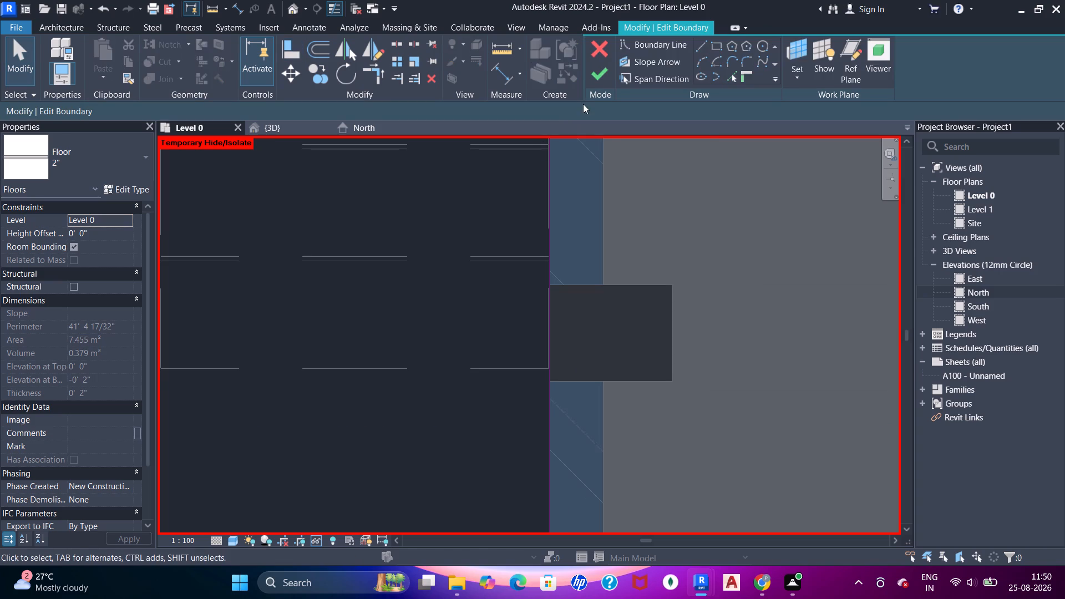
pyautogui.click(596, 78)
# Examine the floor beneath the stair in the 3D view.
pyautogui.scroll(-17, 510, 288)
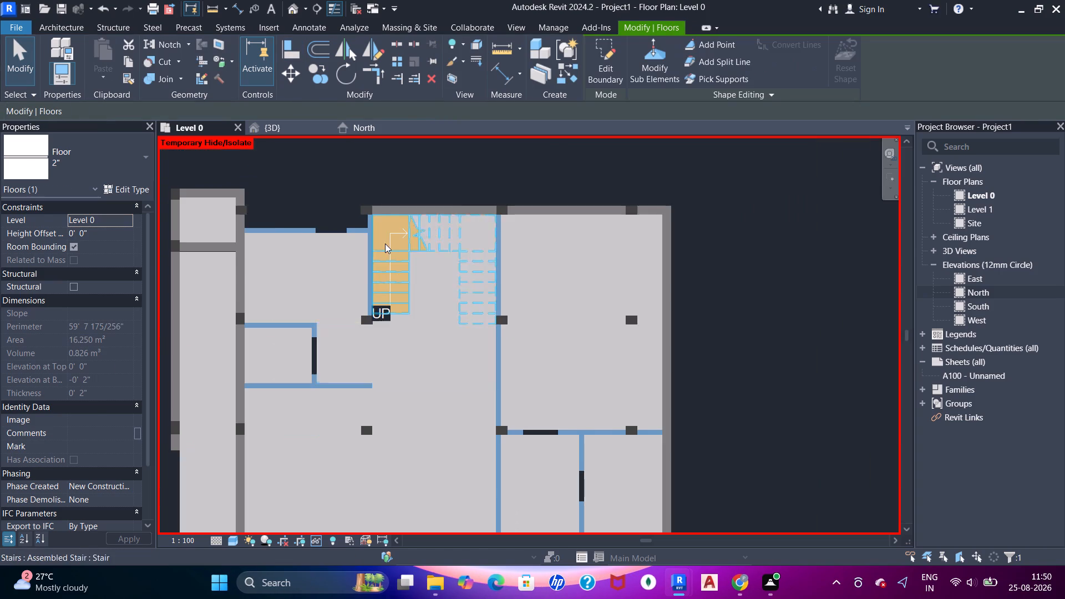
pyautogui.click(273, 127)
pyautogui.scroll(-3, 424, 356)
pyautogui.moveTo(474, 343); pyautogui.dragTo(469, 455, button='middle')
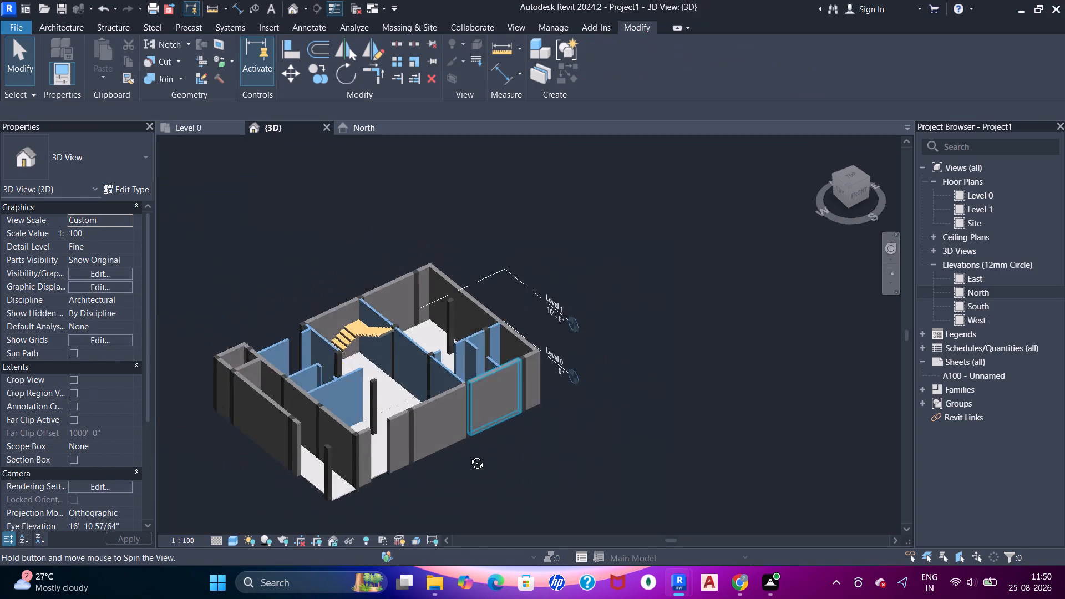
pyautogui.moveTo(469, 455); pyautogui.dragTo(417, 445, button='middle')
pyautogui.scroll(5, 395, 362)
pyautogui.moveTo(384, 399); pyautogui.dragTo(348, 374, button='middle')
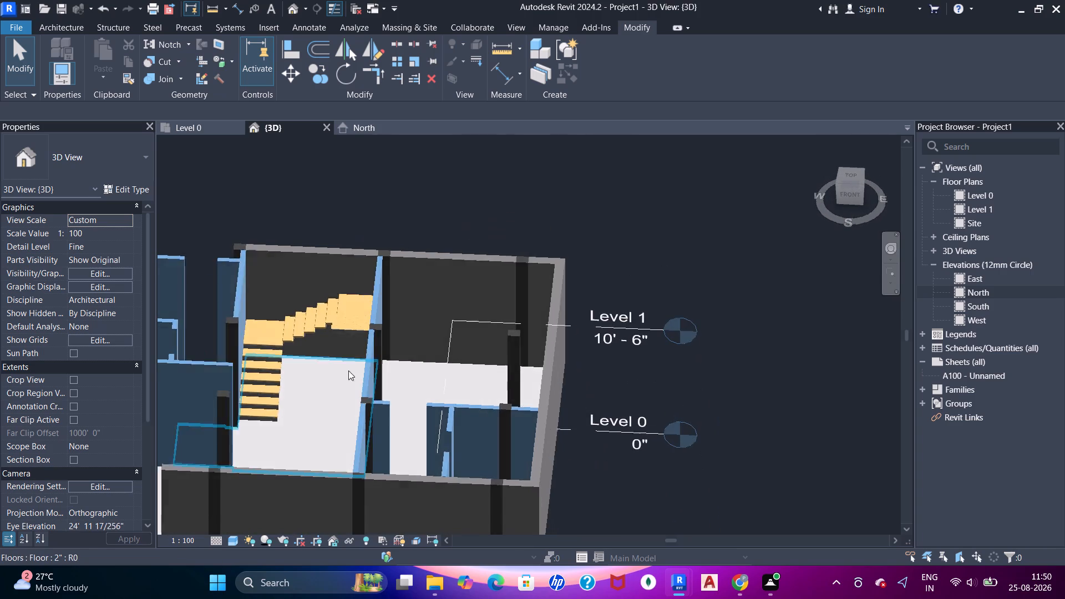
pyautogui.scroll(1, 319, 434)
pyautogui.moveTo(314, 434); pyautogui.dragTo(312, 378, button='middle')
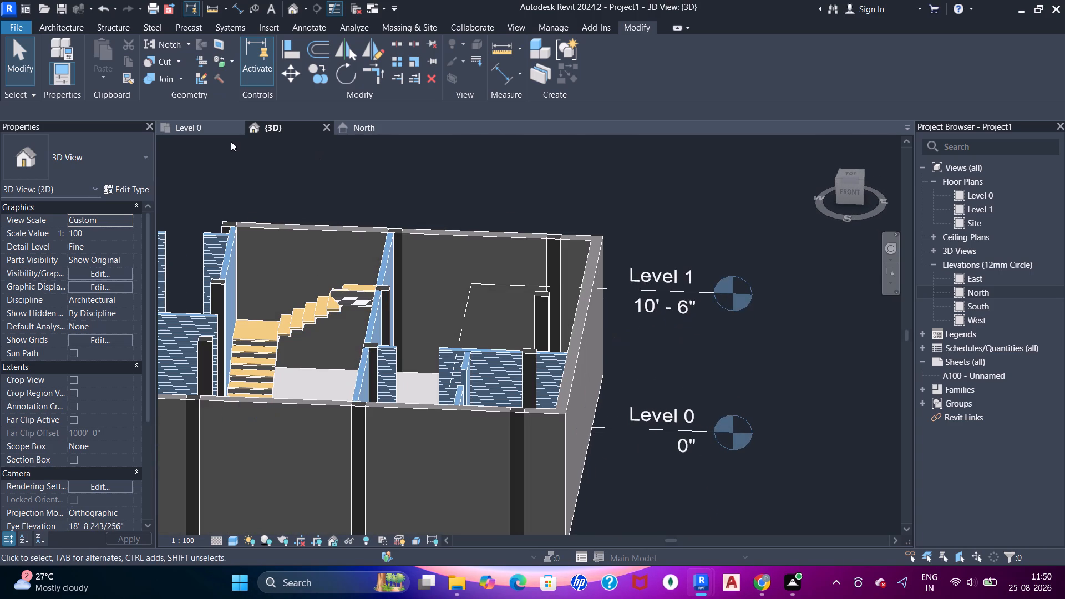
# Examine the floor coverage across the rooms and stairwell in the Level 0 plan.
pyautogui.click(194, 124)
pyautogui.scroll(-5, 398, 268)
pyautogui.scroll(5, 437, 283)
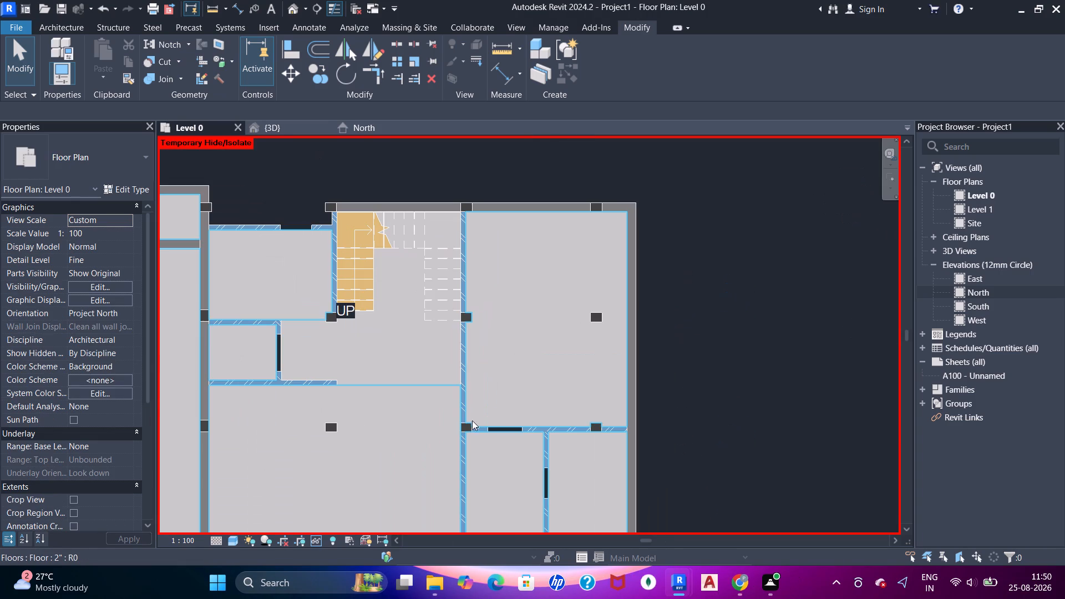
pyautogui.moveTo(436, 432); pyautogui.dragTo(502, 316, button='middle')
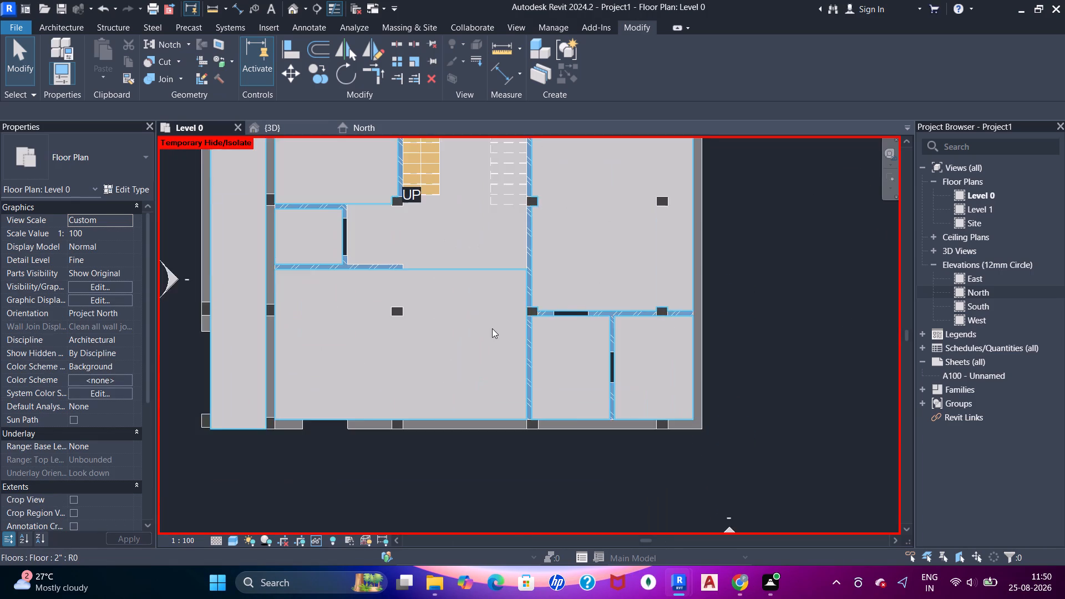
pyautogui.scroll(-2, 498, 319)
pyautogui.moveTo(494, 295); pyautogui.dragTo(484, 339, button='middle')
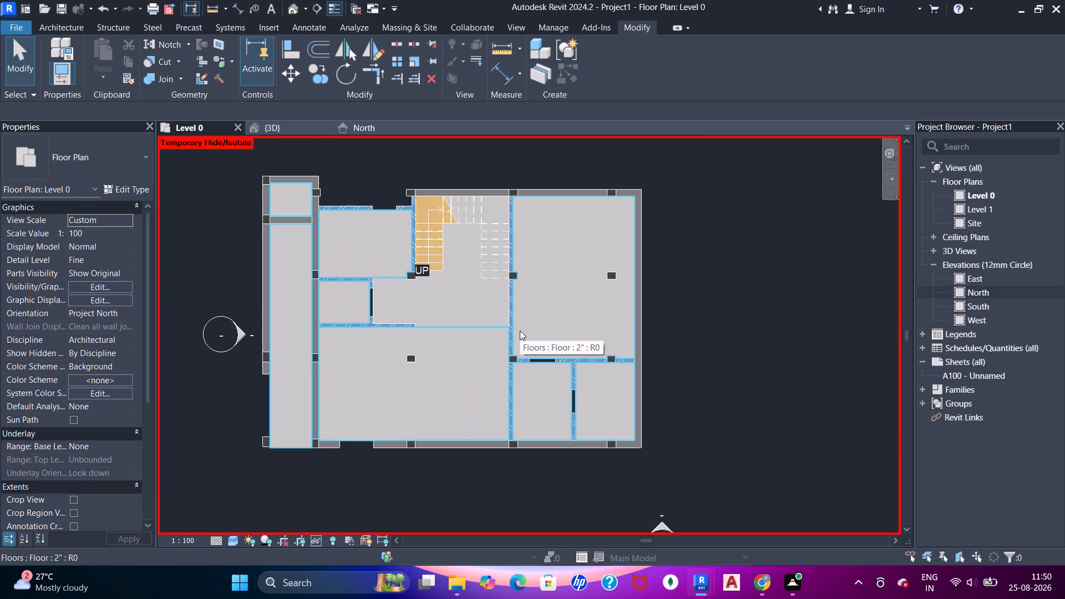
pyautogui.scroll(5, 617, 266)
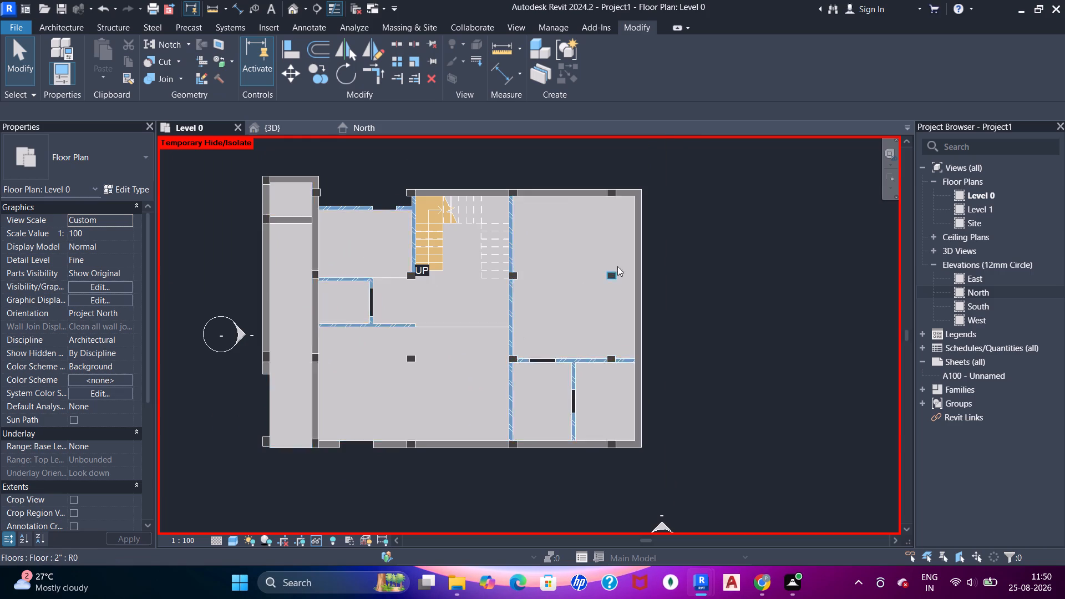
pyautogui.click(602, 291)
pyautogui.scroll(-4, 492, 315)
pyautogui.moveTo(459, 315); pyautogui.dragTo(486, 315, button='middle')
pyautogui.click(708, 282)
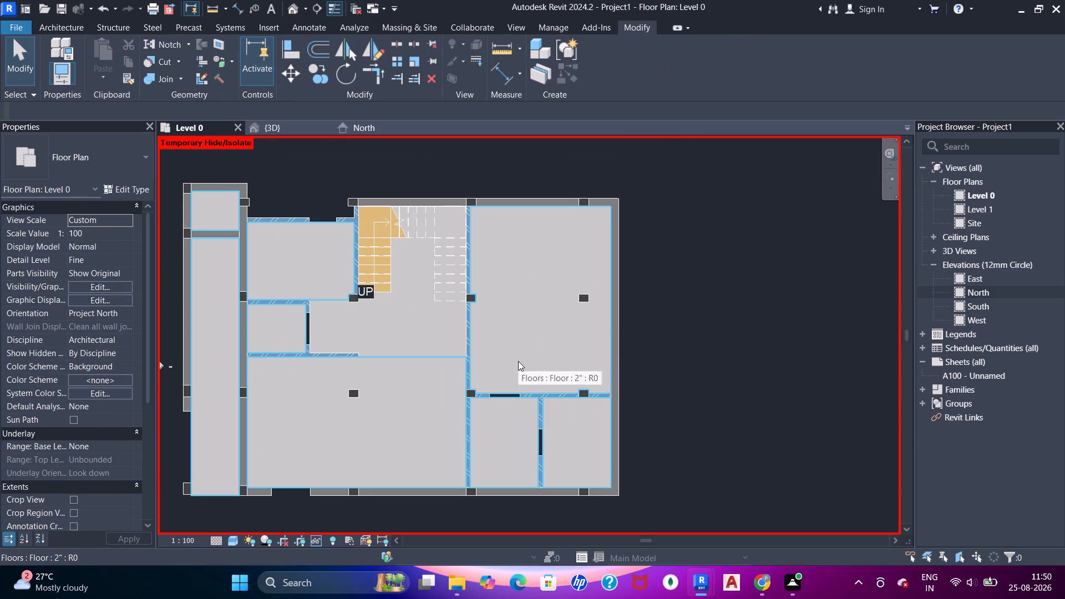
pyautogui.moveTo(281, 332); pyautogui.dragTo(429, 312, button='middle')
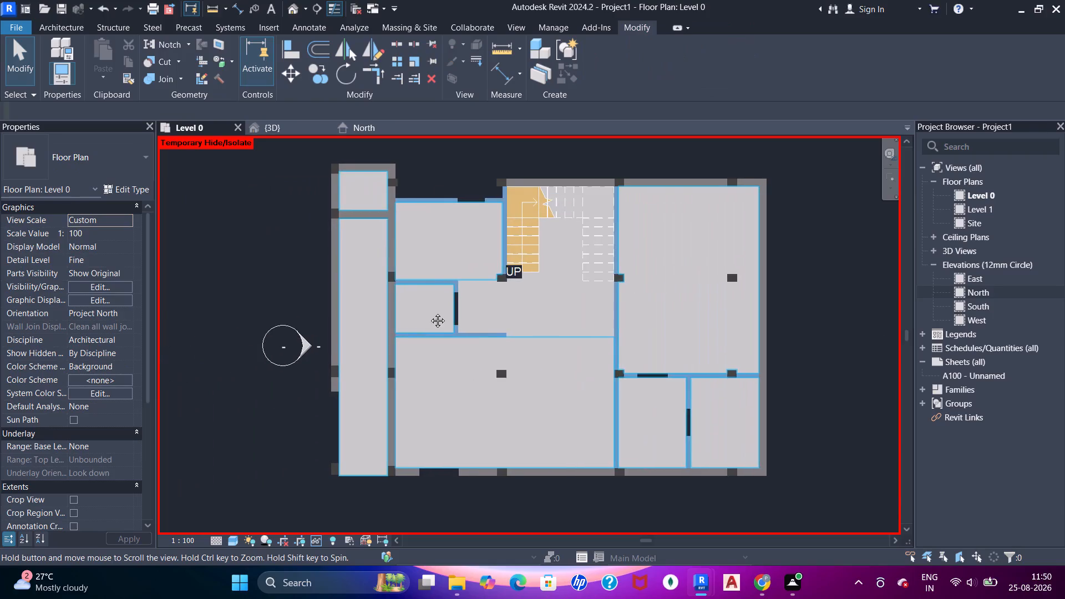
# End the temporary isolation in the Level 0 plan and turn off visibility of the Floors category.
pyautogui.scroll(-1, 359, 251)
pyautogui.scroll(5, 359, 255)
pyautogui.scroll(-6, 388, 268)
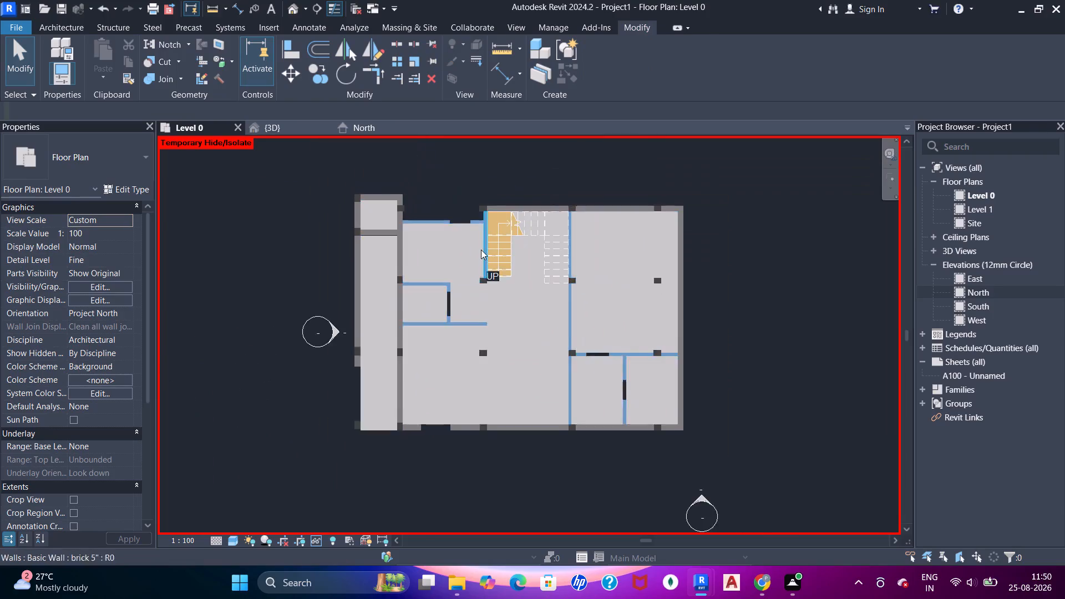
pyautogui.moveTo(481, 250); pyautogui.dragTo(447, 272, button='middle')
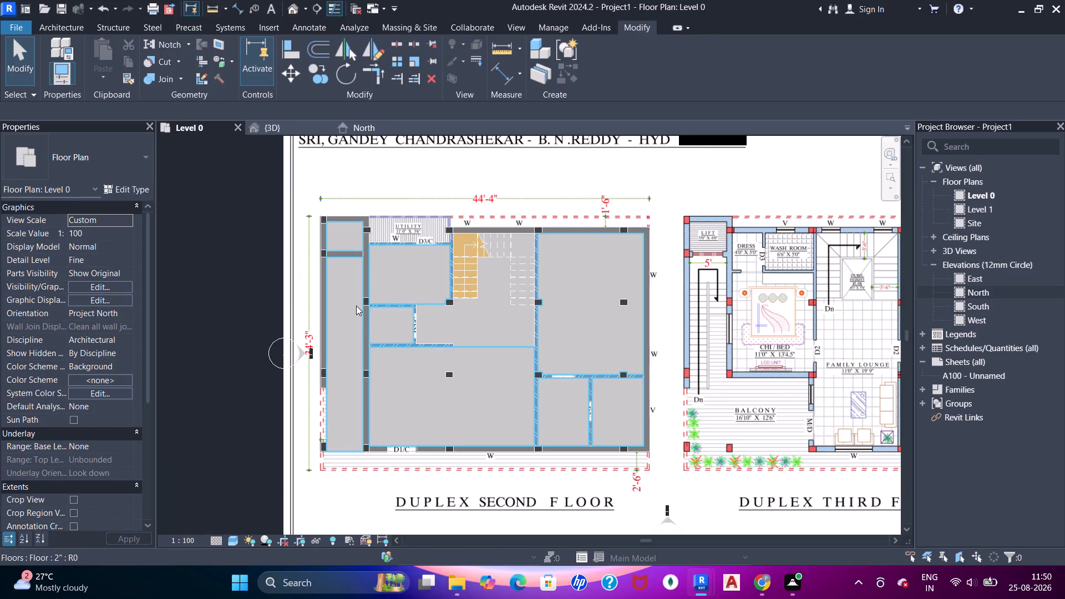
pyautogui.click(409, 143)
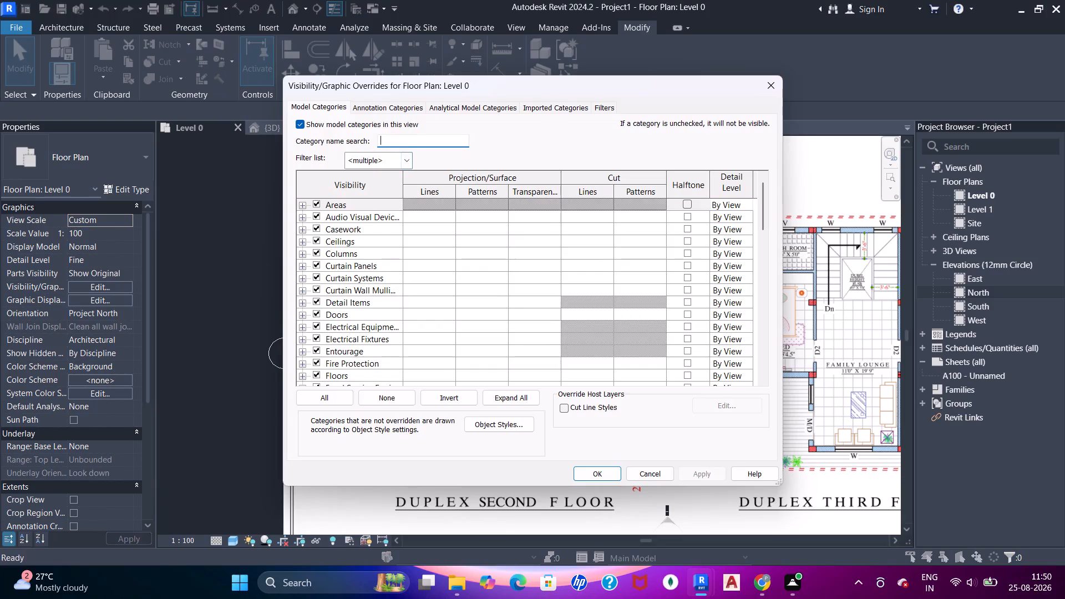
pyautogui.click(317, 205)
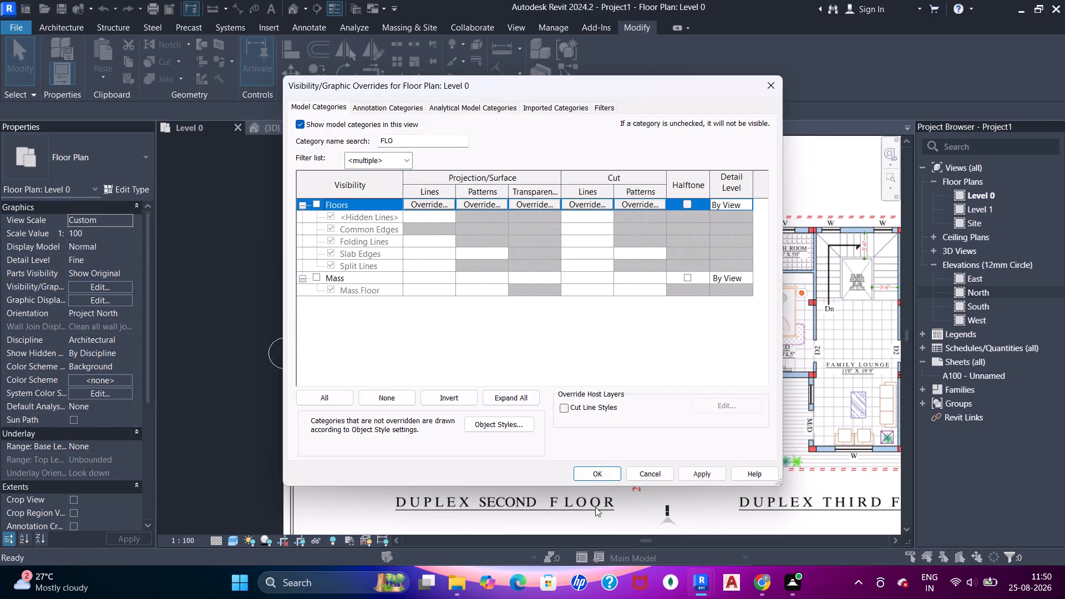
pyautogui.click(589, 479)
# Start the Window tool for the window in the wall between the pooja room and the outer staircase.
pyautogui.moveTo(296, 238); pyautogui.dragTo(297, 240, button='middle')
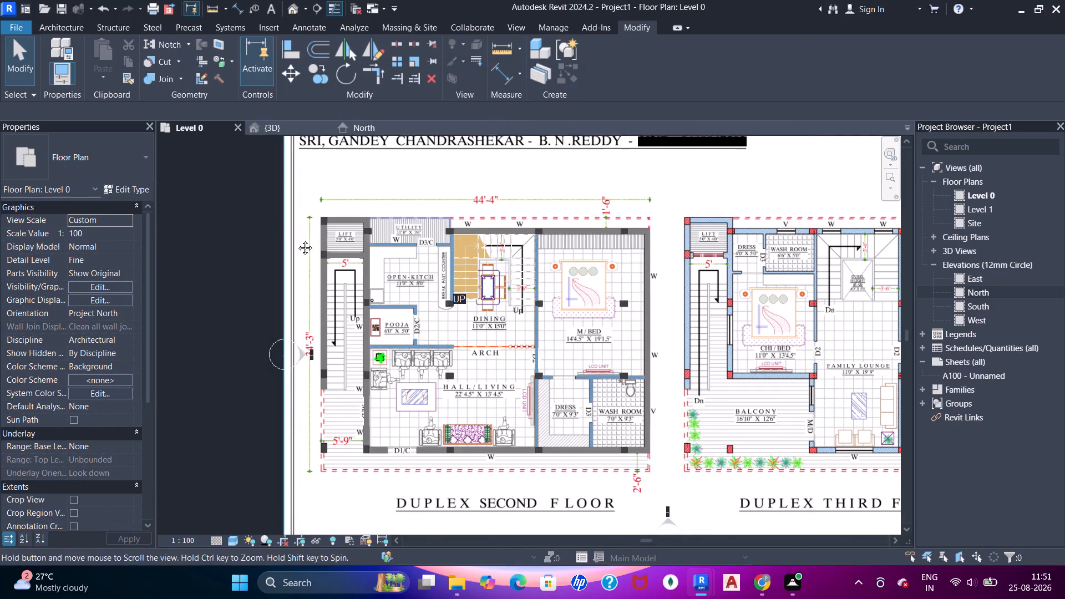
pyautogui.moveTo(297, 240); pyautogui.dragTo(303, 244, button='middle')
pyautogui.scroll(4, 372, 329)
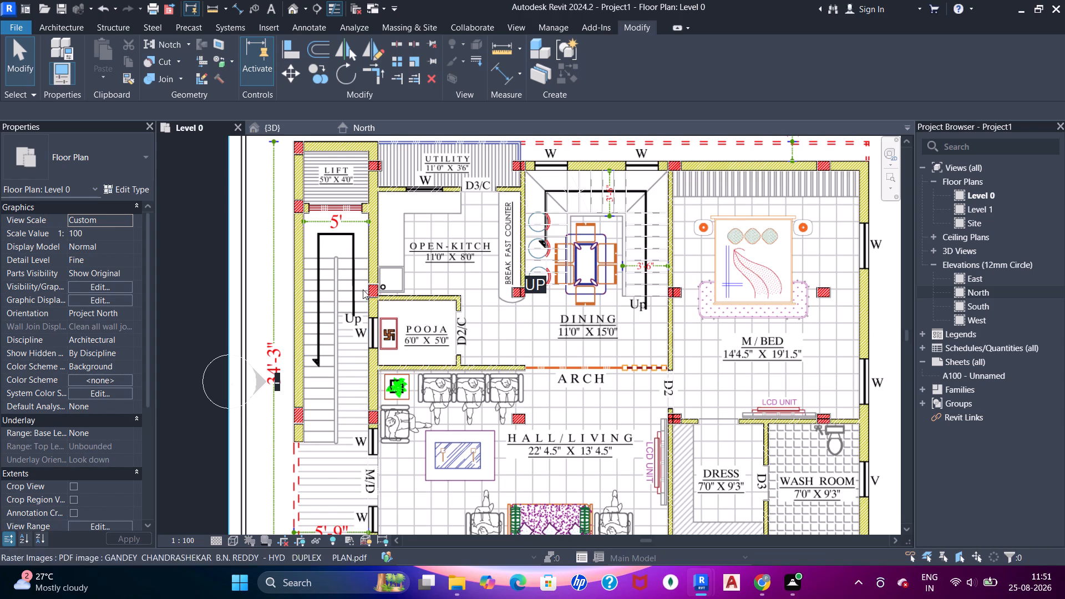
pyautogui.scroll(5, 377, 341)
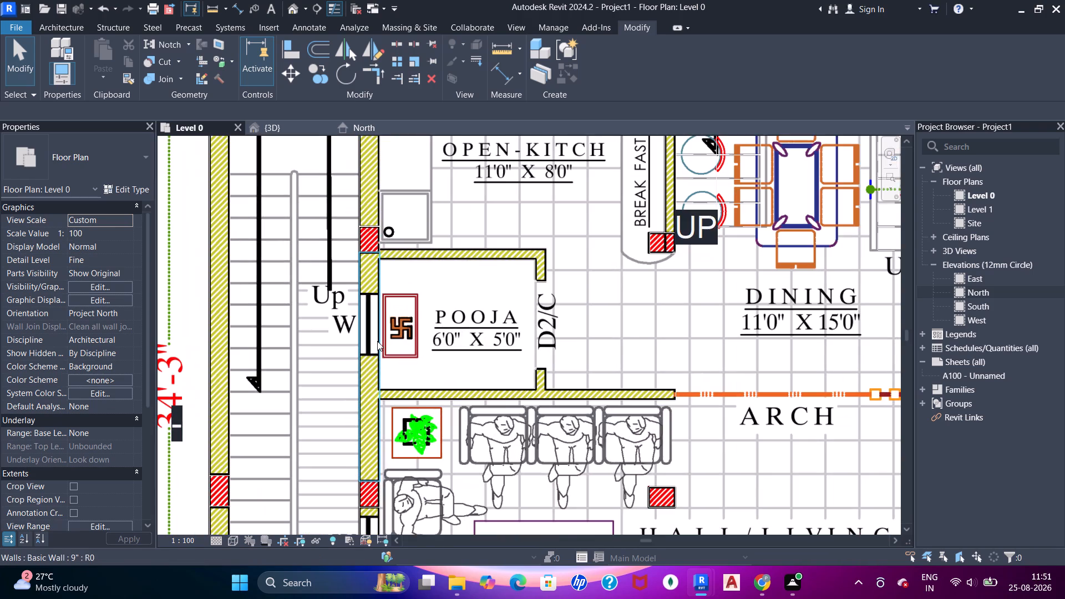
pyautogui.scroll(-4, 377, 341)
pyautogui.moveTo(376, 343); pyautogui.dragTo(377, 286, button='middle')
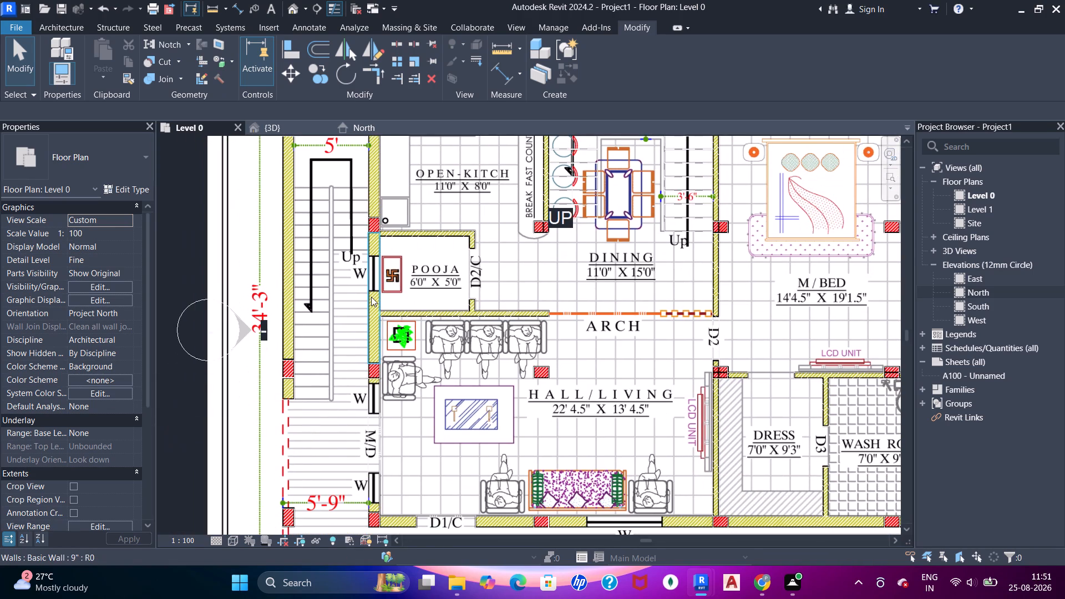
pyautogui.click(70, 26)
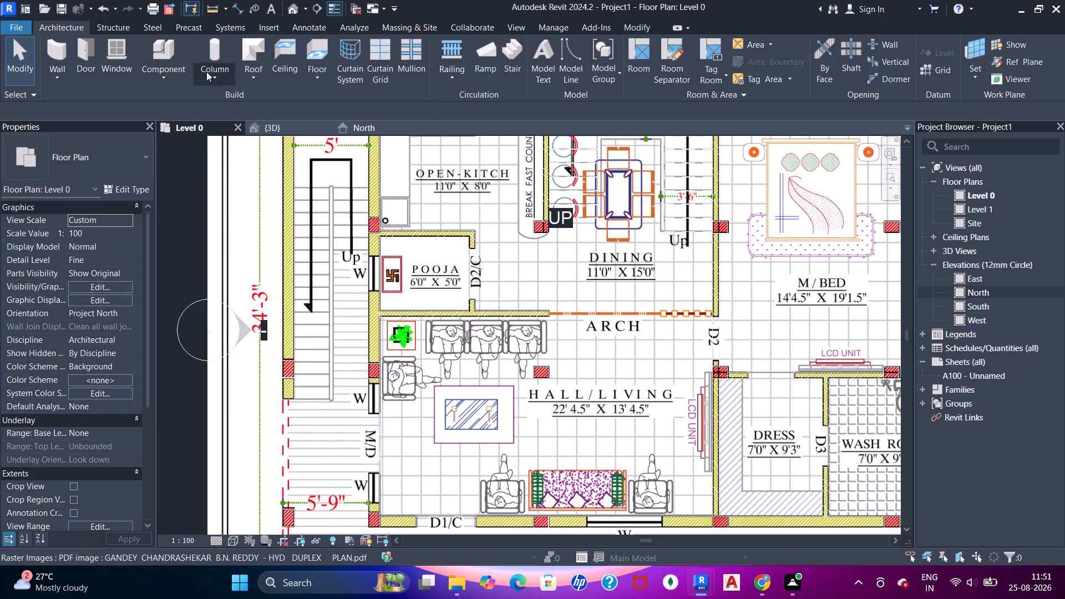
pyautogui.click(128, 54)
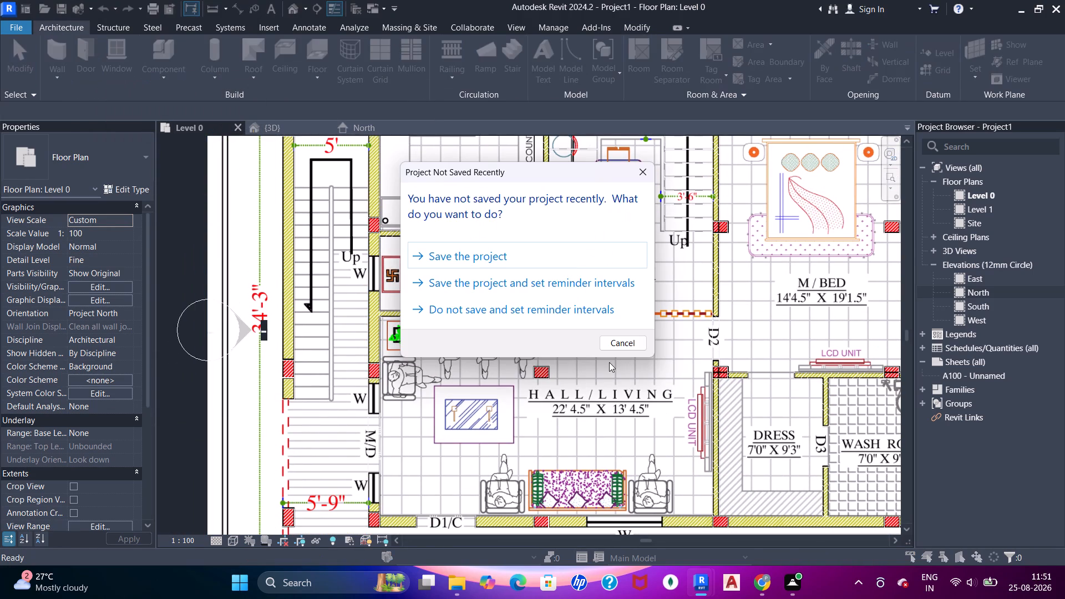
# Save the project as "dUPLEX 2ND & 3RD" in the Harsha folder on the Desktop.
pyautogui.click(522, 255)
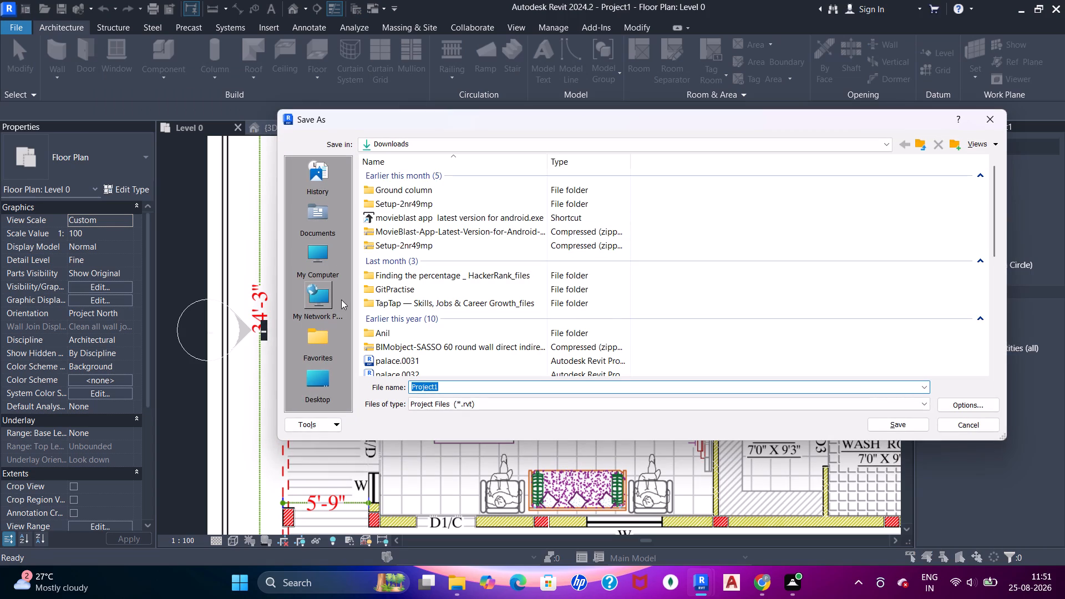
pyautogui.scroll(-4, 389, 279)
pyautogui.scroll(4, 384, 293)
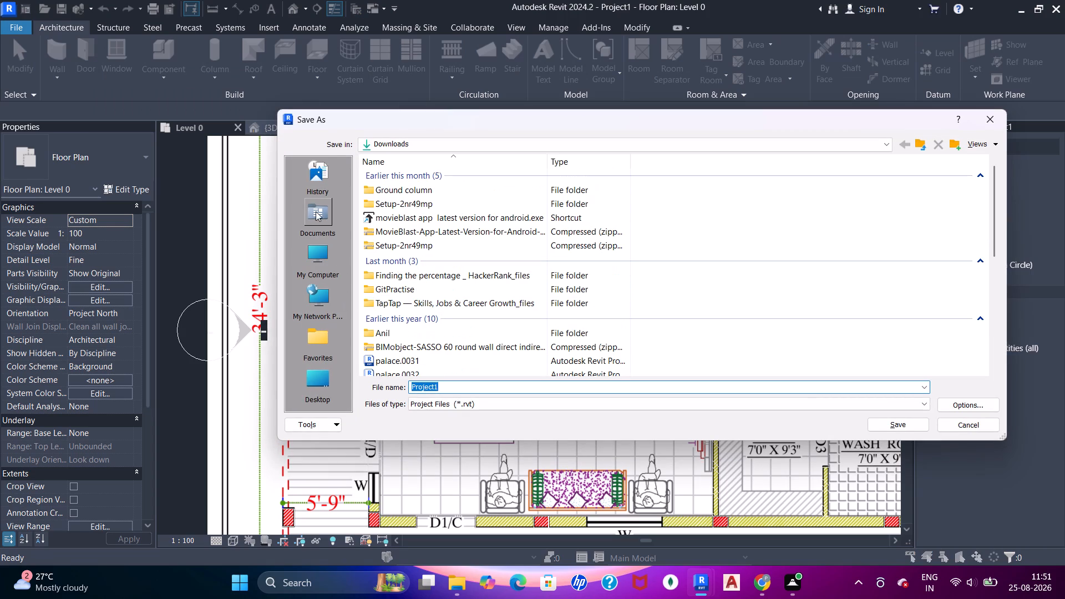
pyautogui.click(316, 211)
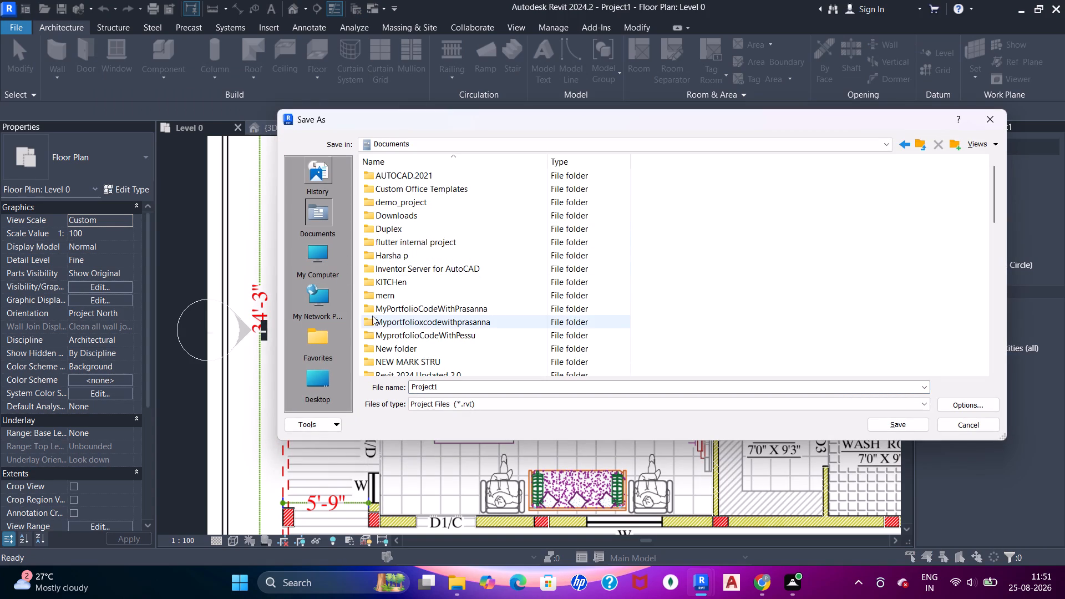
pyautogui.click(328, 388)
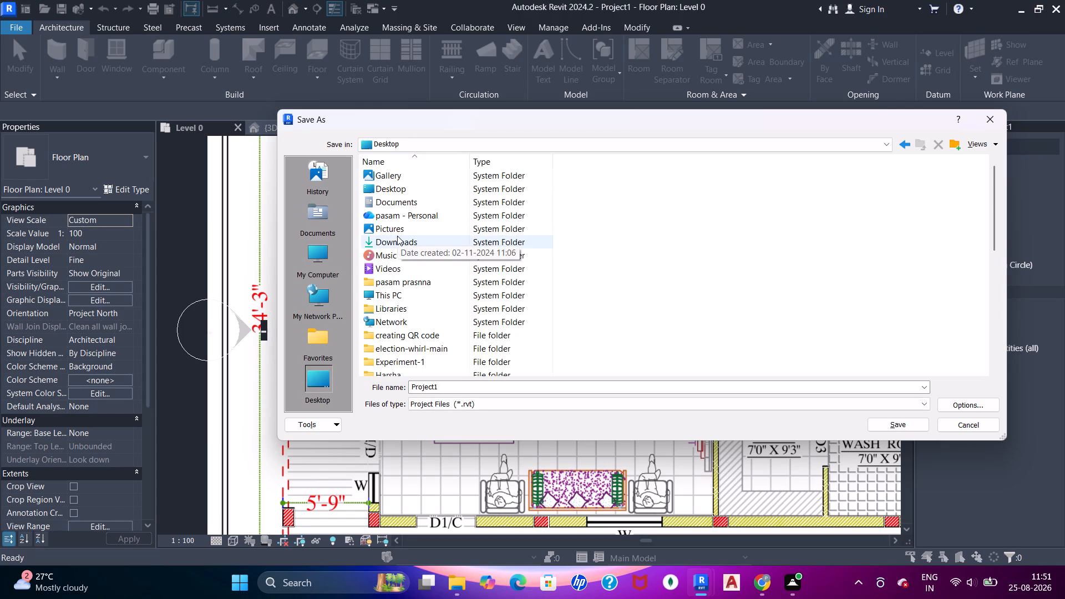
pyautogui.doubleClick(397, 236)
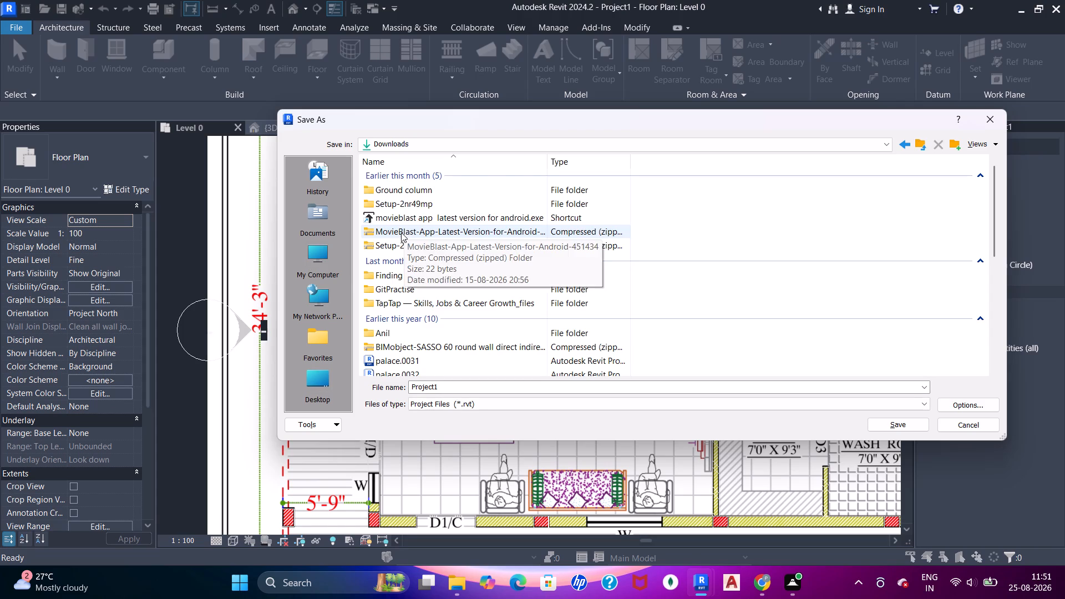
pyautogui.scroll(-4, 403, 231)
pyautogui.scroll(7, 401, 233)
pyautogui.scroll(-6, 400, 235)
pyautogui.click(919, 144)
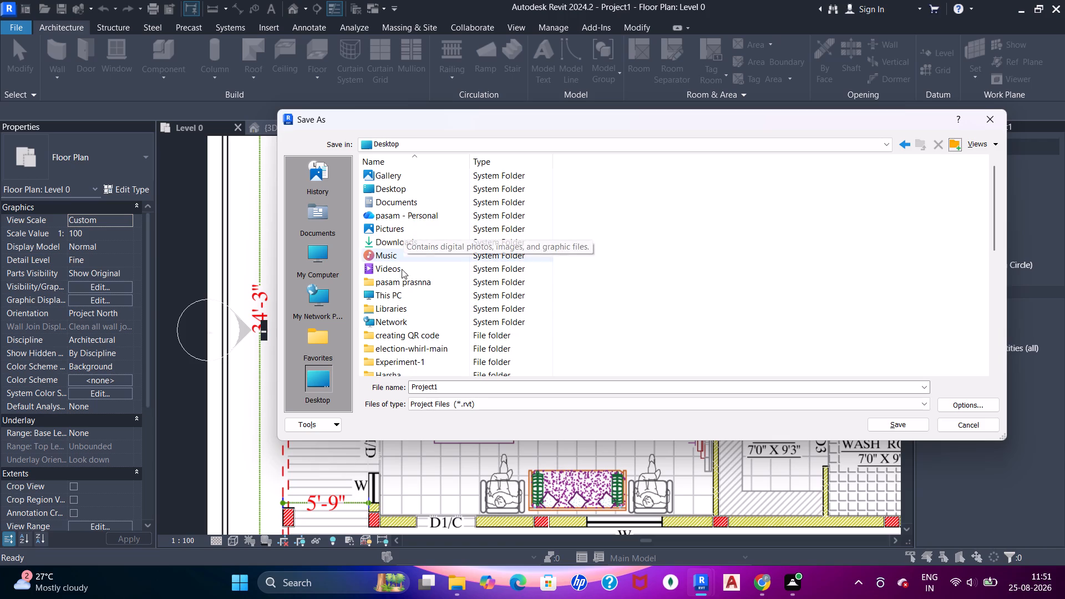
pyautogui.doubleClick(399, 193)
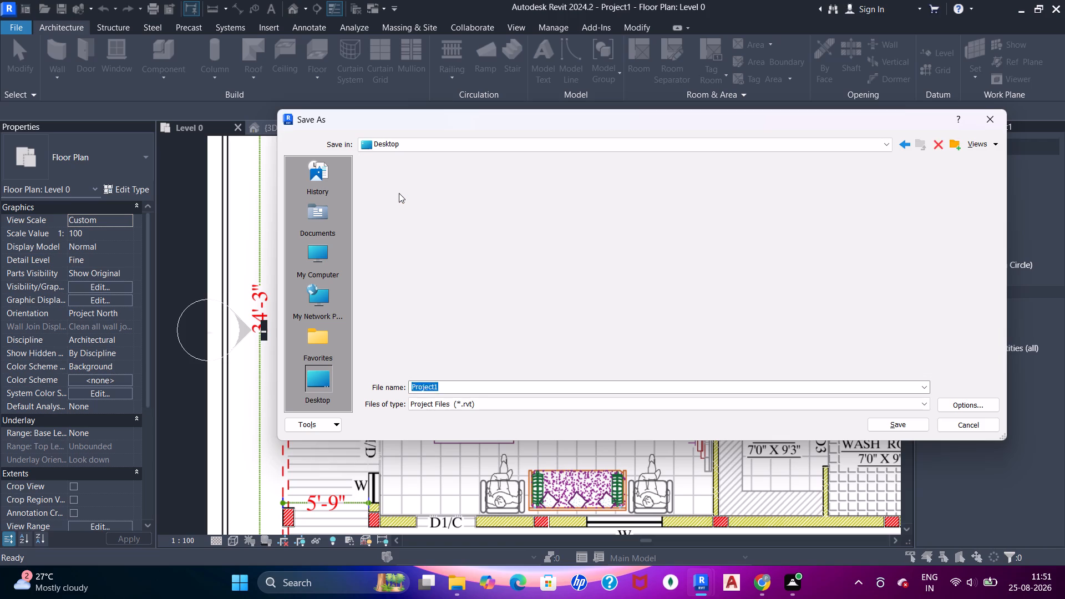
pyautogui.doubleClick(398, 211)
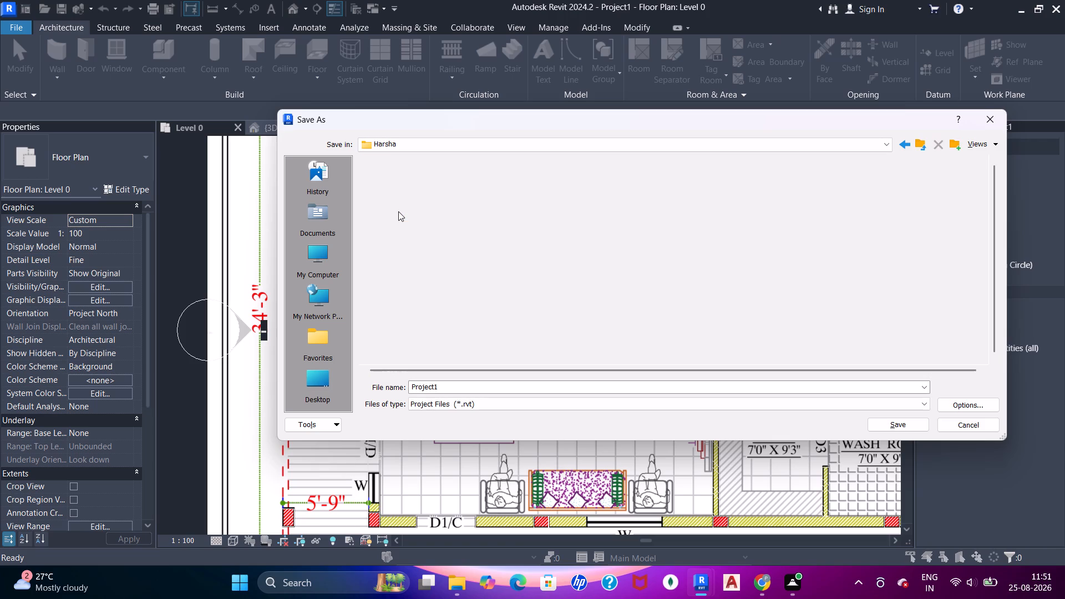
pyautogui.moveTo(454, 388); pyautogui.dragTo(415, 389)
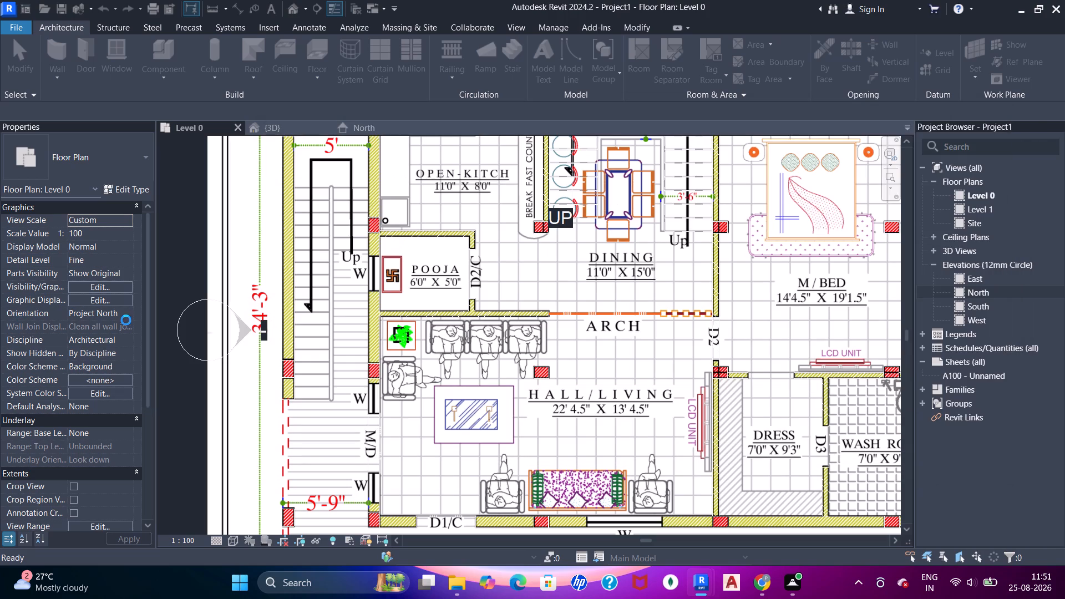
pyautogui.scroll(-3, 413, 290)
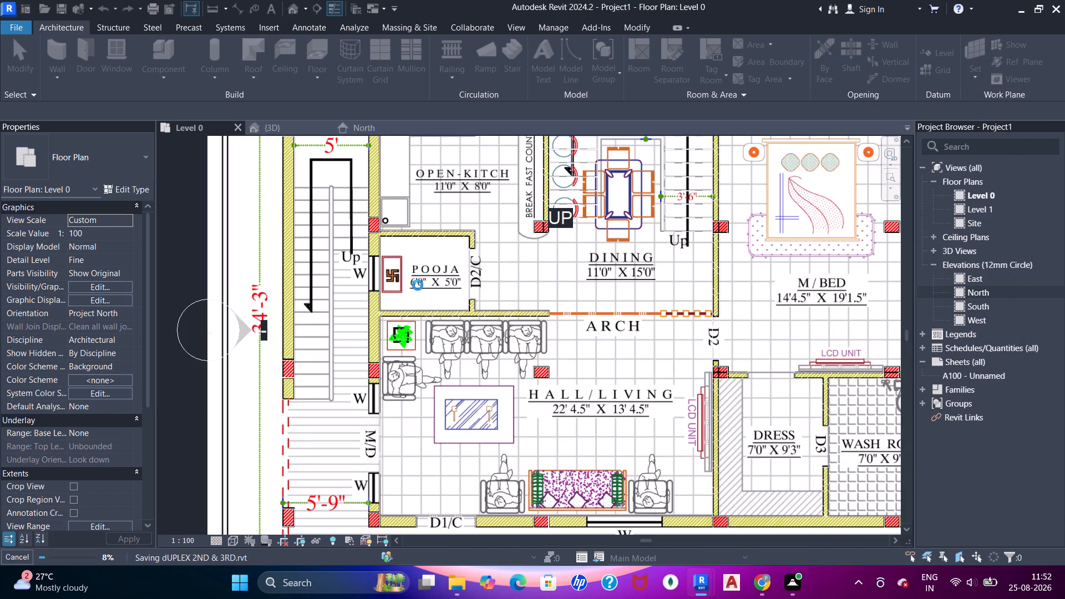
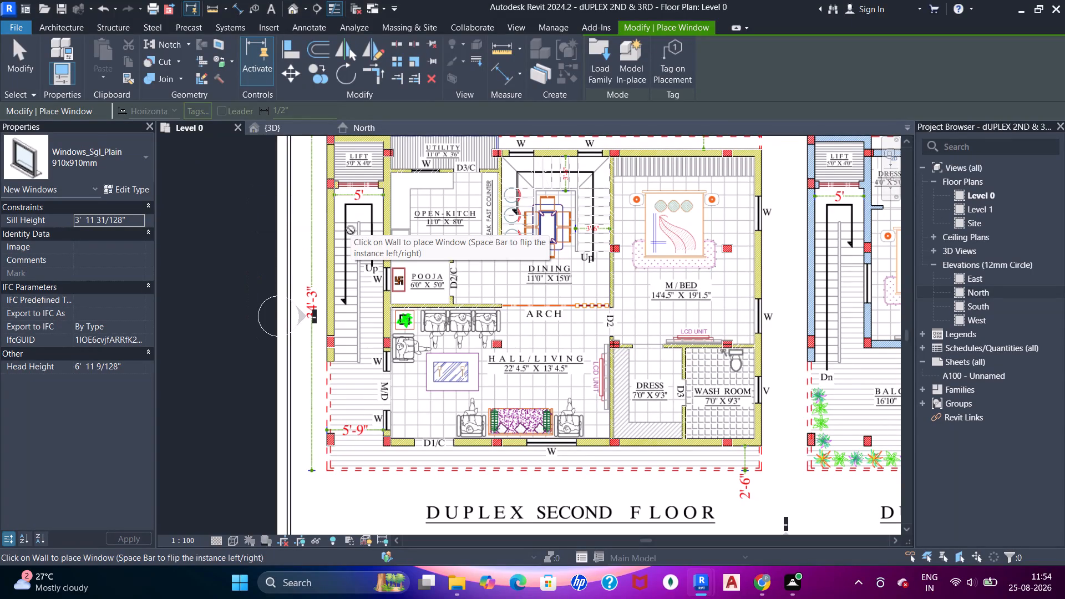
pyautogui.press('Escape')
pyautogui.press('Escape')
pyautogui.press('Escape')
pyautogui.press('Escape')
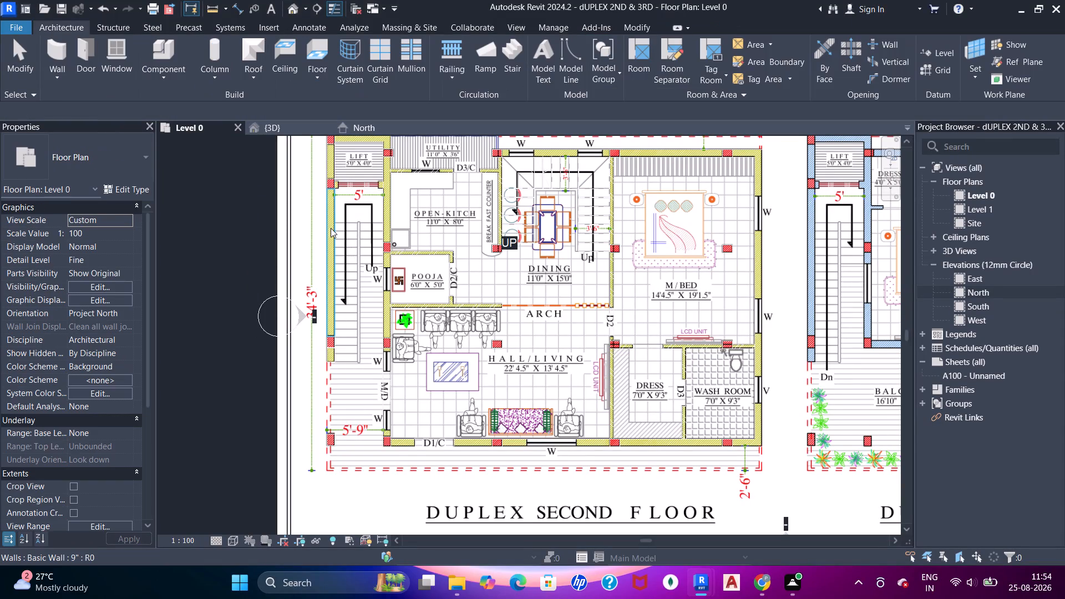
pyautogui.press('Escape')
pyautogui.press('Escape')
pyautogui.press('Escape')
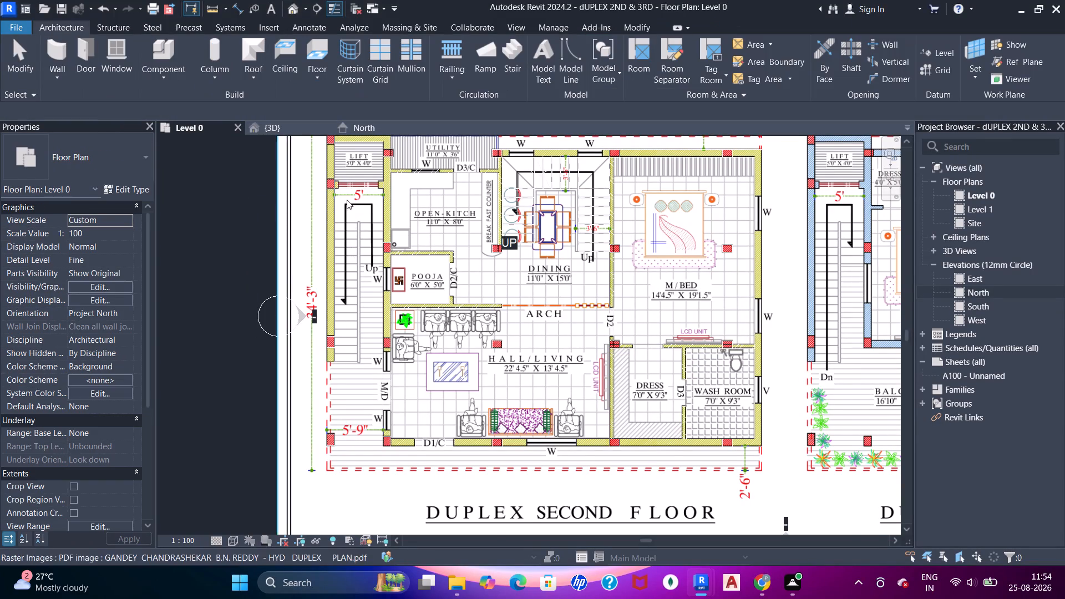
# Inspect the 9" wall between the lift and the outer staircase and its junctions with the adjoining walls.
pyautogui.scroll(8, 333, 183)
pyautogui.press('Escape')
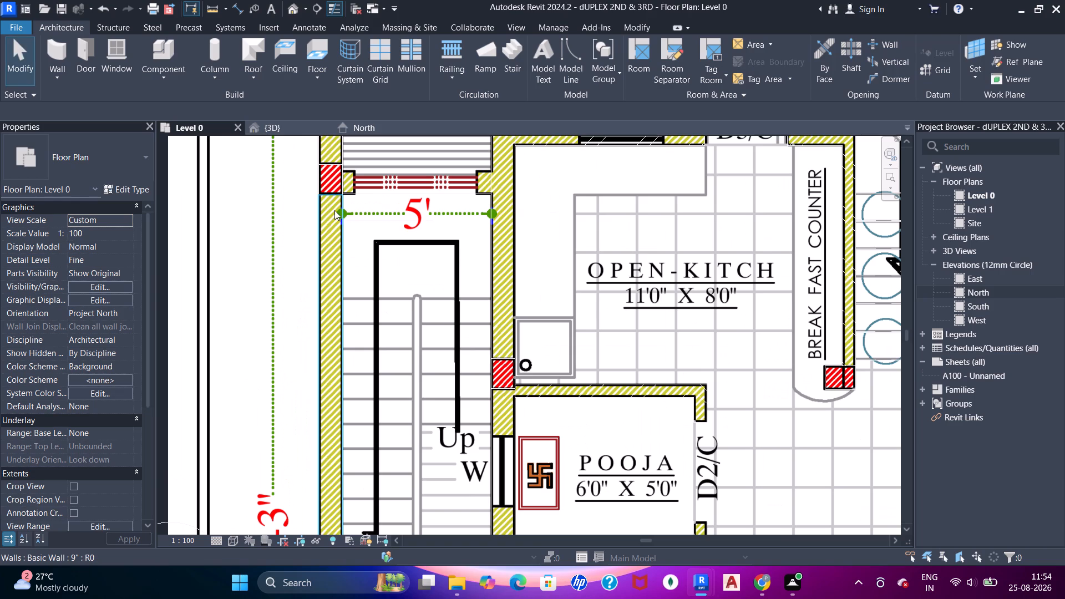
pyautogui.press('Escape')
pyautogui.press('Escape')
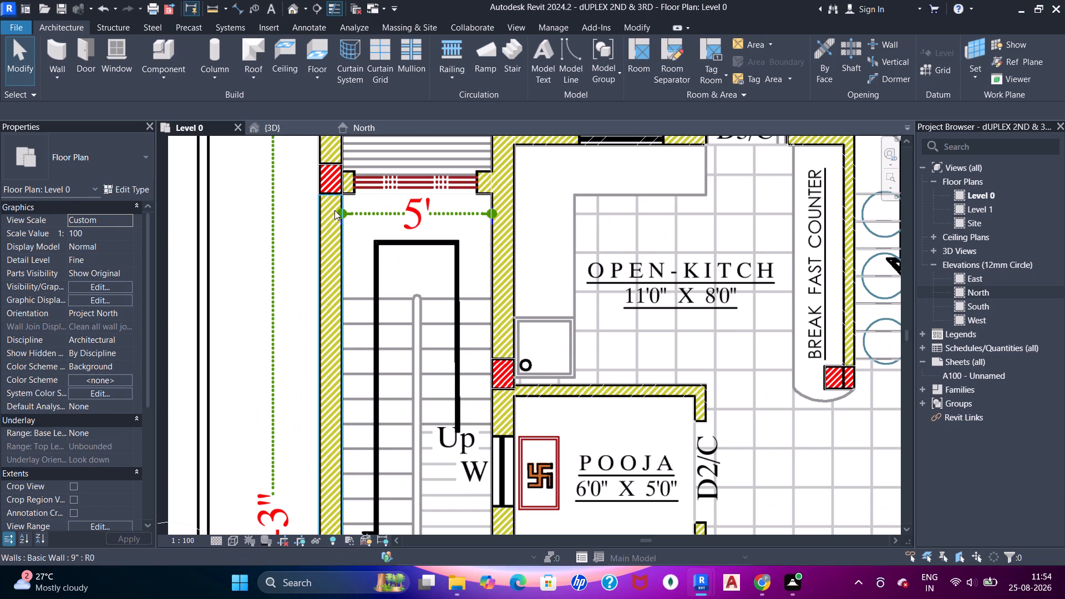
pyautogui.click(334, 210)
pyautogui.scroll(-10, 334, 210)
pyautogui.moveTo(359, 220); pyautogui.dragTo(355, 250, button='middle')
pyautogui.press('Escape')
pyautogui.press('Escape')
pyautogui.click(266, 268)
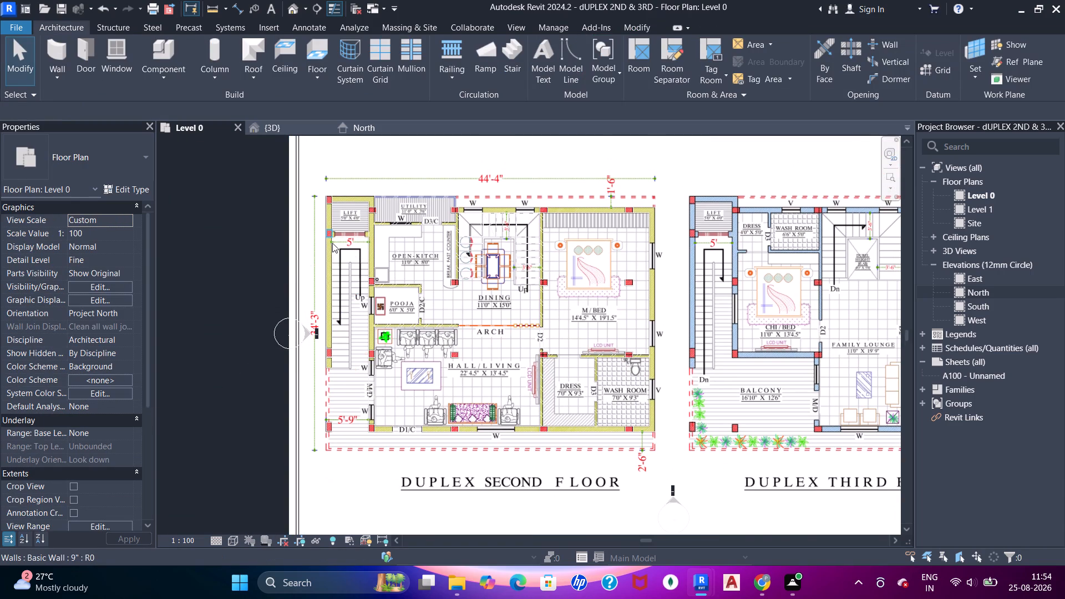
pyautogui.scroll(6, 332, 243)
pyautogui.scroll(6, 413, 226)
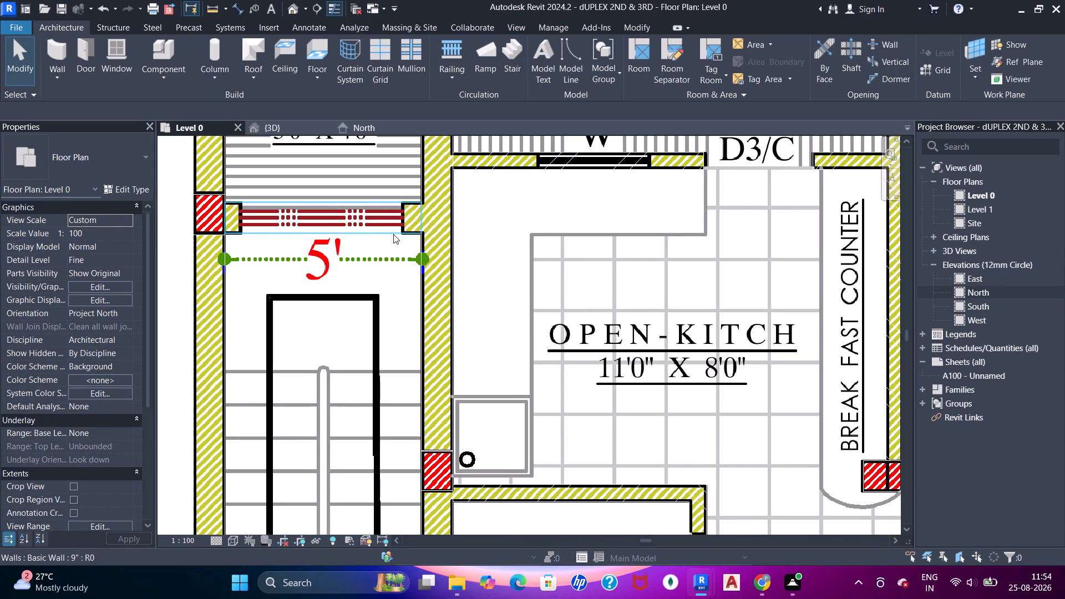
pyautogui.click(393, 234)
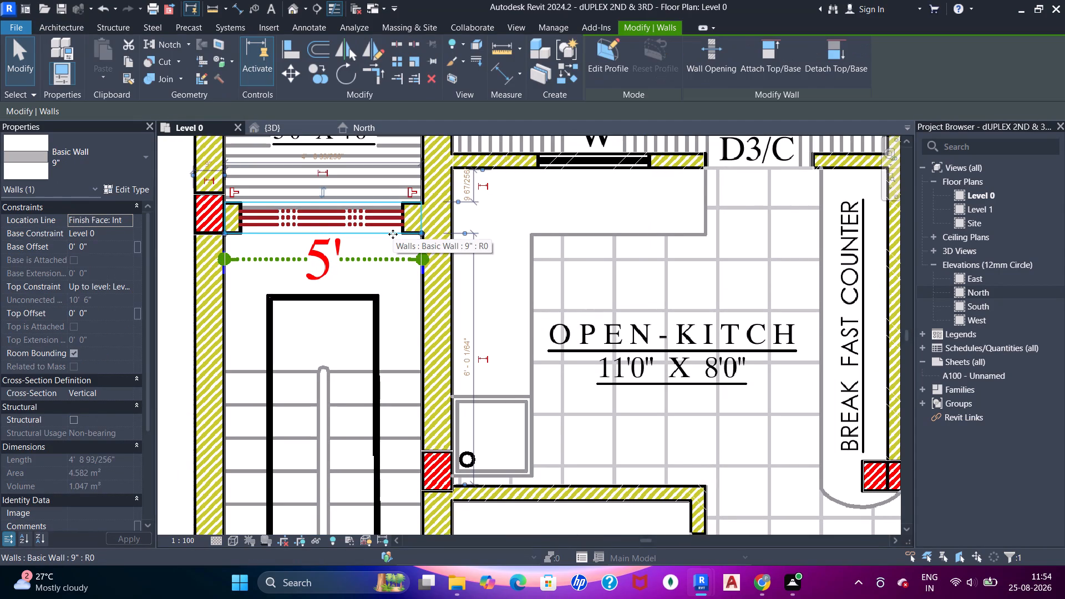
pyautogui.moveTo(356, 246); pyautogui.dragTo(392, 266, button='middle')
pyautogui.press('Escape')
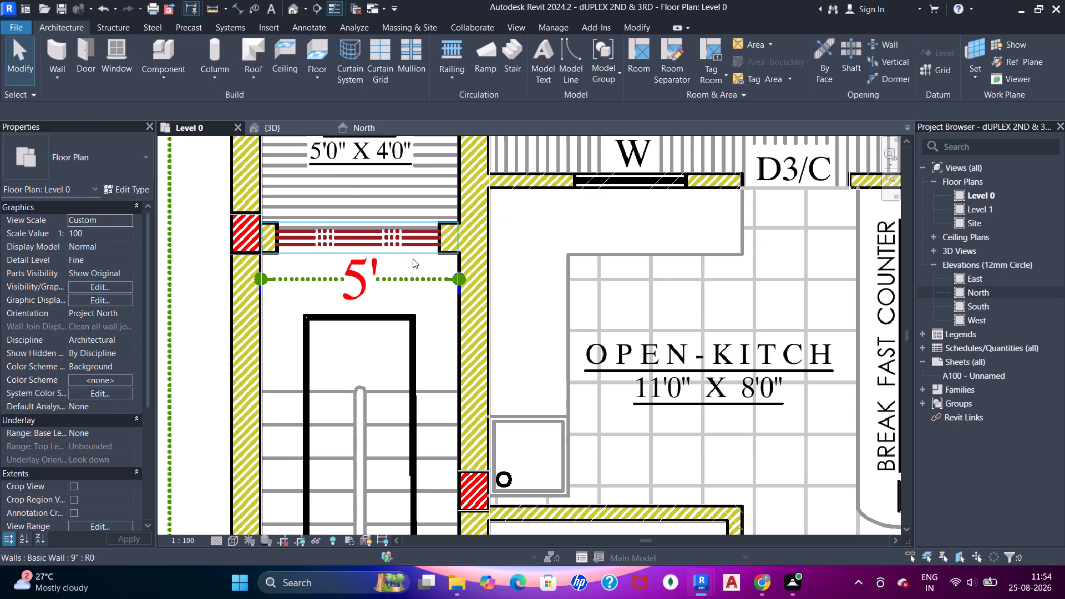
pyautogui.click(413, 258)
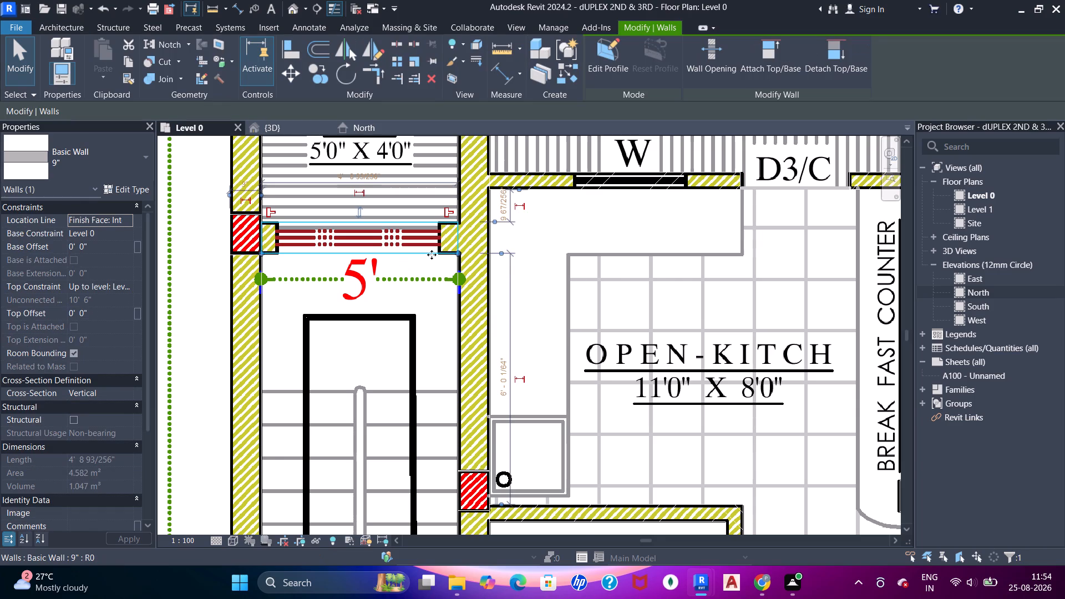
pyautogui.scroll(5, 453, 253)
pyautogui.press('Escape')
pyautogui.click(496, 244)
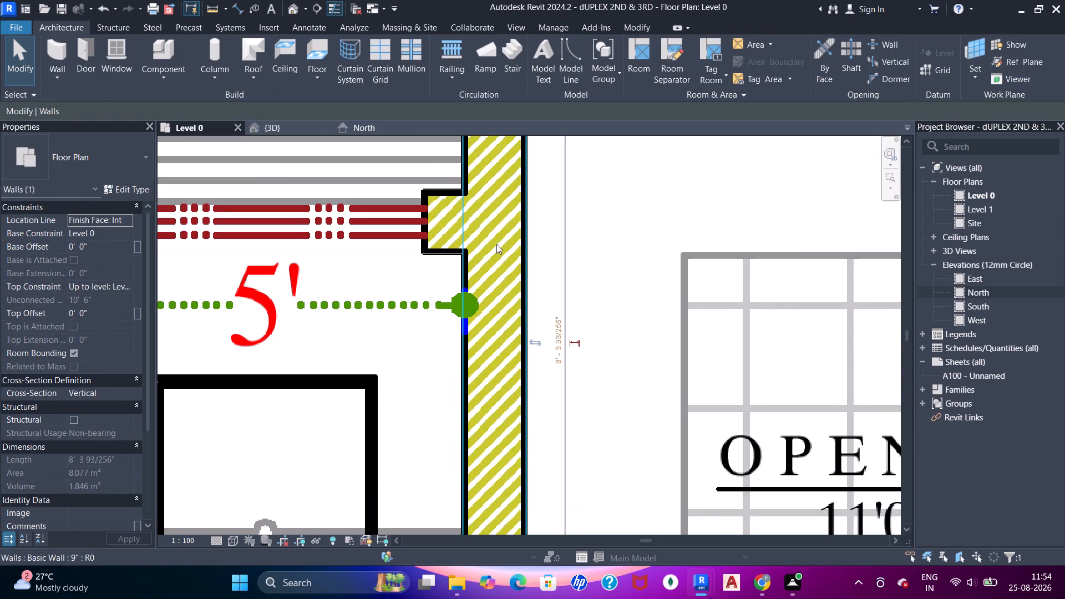
pyautogui.press('Escape')
pyautogui.click(466, 249)
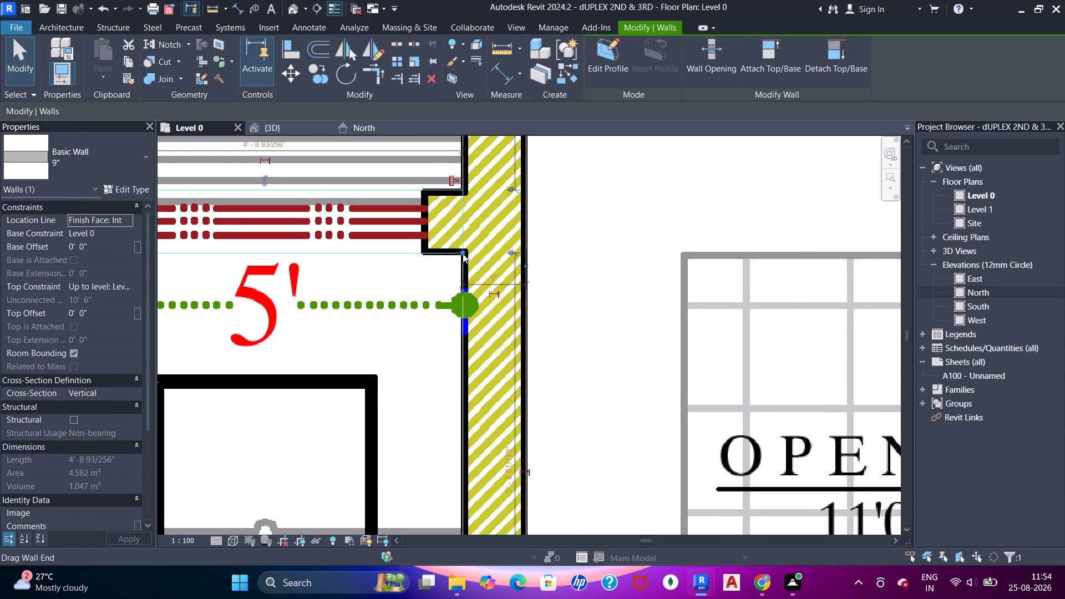
pyautogui.scroll(-6, 454, 258)
pyautogui.moveTo(406, 258); pyautogui.dragTo(434, 283, button='middle')
pyautogui.press('Escape')
pyautogui.press('Escape')
pyautogui.press('Escape')
pyautogui.press('Escape')
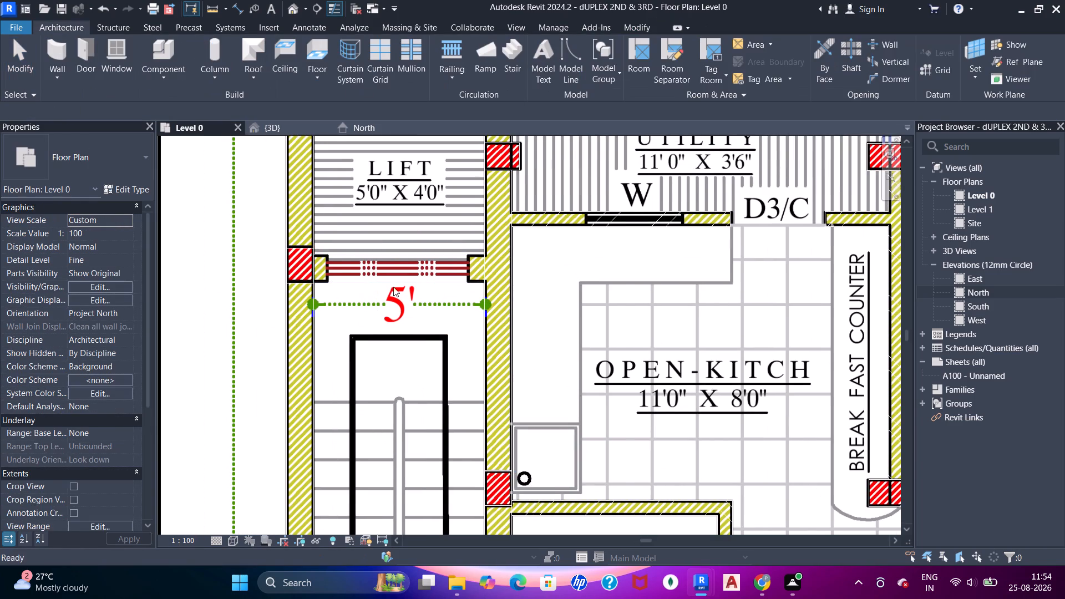
pyautogui.press('Escape')
pyautogui.press('Escape')
pyautogui.click(399, 281)
pyautogui.scroll(-4, 399, 281)
pyautogui.moveTo(453, 209); pyautogui.dragTo(450, 230, button='middle')
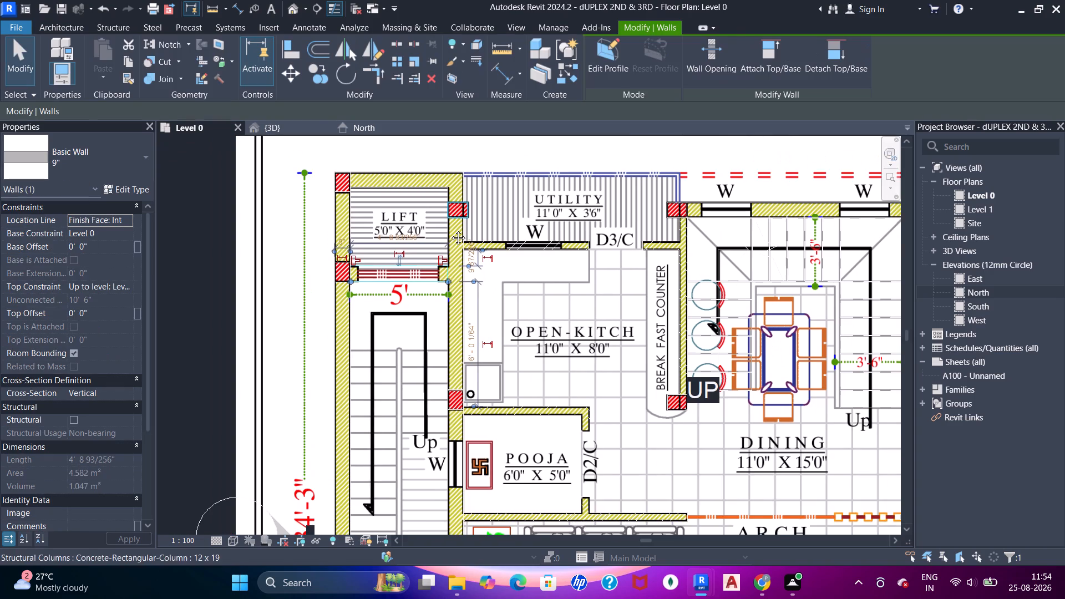
pyautogui.moveTo(450, 230); pyautogui.dragTo(450, 266, button='middle')
pyautogui.press('Escape')
pyautogui.press('Escape')
pyautogui.press('Escape')
# Examine the lift's outer wall and the outer staircase area down to the pooja room in the Level 0 plan.
pyautogui.scroll(5, 312, 231)
pyautogui.scroll(-5, 312, 231)
pyautogui.moveTo(377, 282); pyautogui.dragTo(372, 271, button='middle')
pyautogui.scroll(-1, 360, 258)
pyautogui.scroll(5, 316, 245)
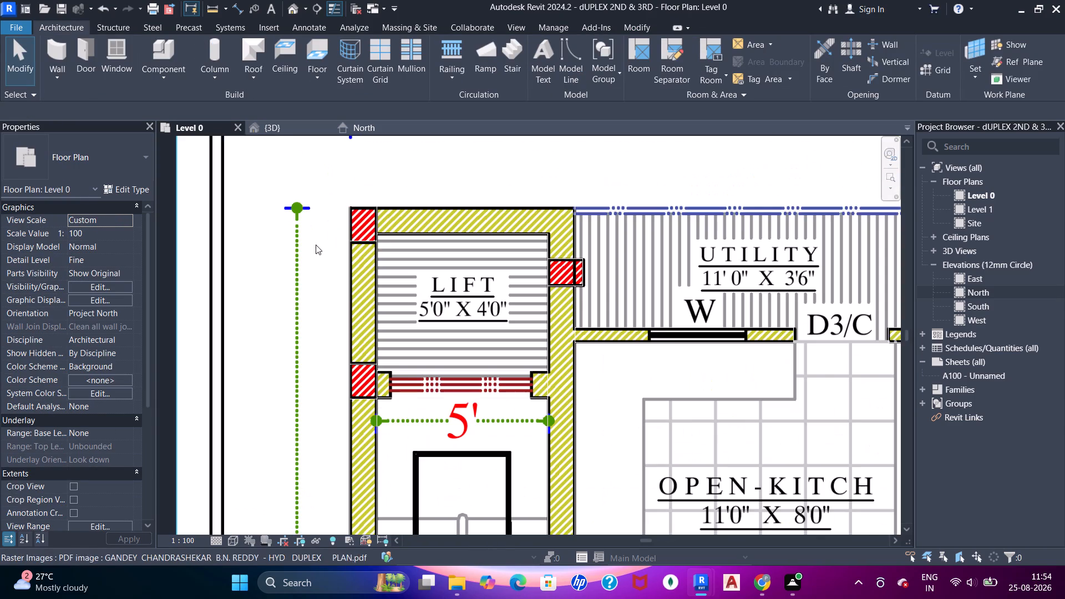
pyautogui.click(373, 263)
pyautogui.press('Escape')
pyautogui.scroll(-2, 384, 276)
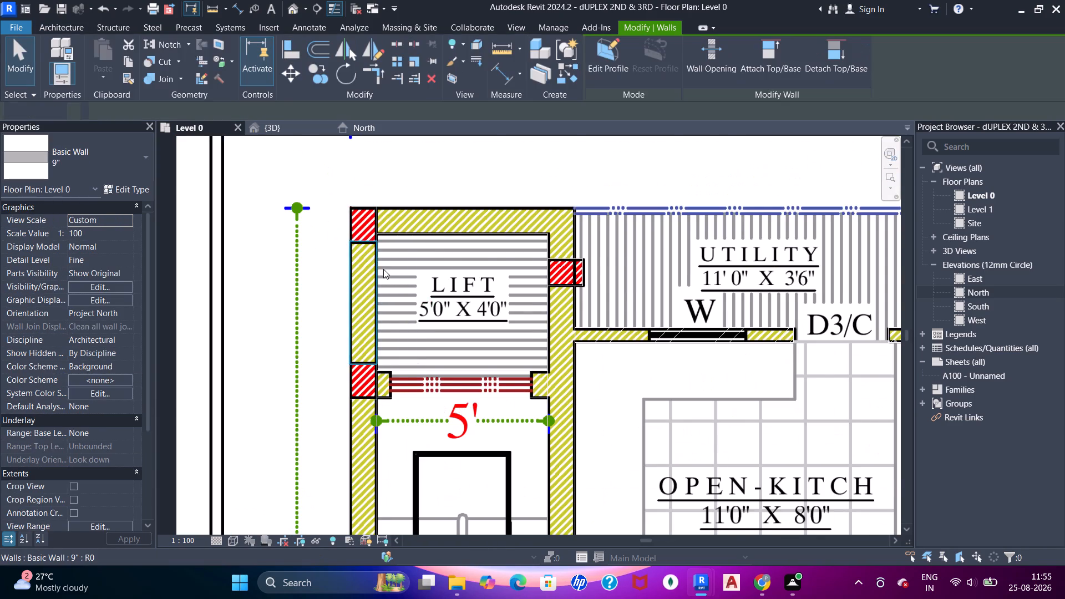
pyautogui.scroll(-2, 383, 269)
pyautogui.moveTo(394, 291); pyautogui.dragTo(412, 173, button='middle')
pyautogui.scroll(3, 466, 277)
pyautogui.scroll(-5, 459, 255)
pyautogui.moveTo(458, 273); pyautogui.dragTo(464, 255, button='middle')
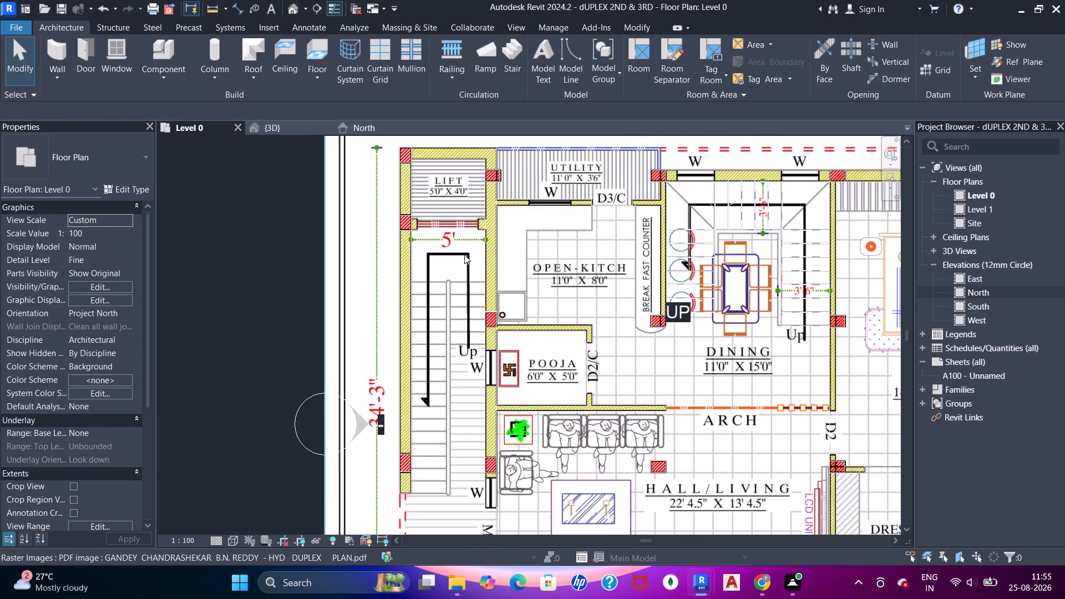
pyautogui.moveTo(464, 255); pyautogui.dragTo(452, 316, button='middle')
pyautogui.scroll(5, 451, 282)
pyautogui.scroll(-6, 442, 289)
pyautogui.moveTo(459, 323); pyautogui.dragTo(442, 245, button='middle')
pyautogui.scroll(5, 471, 337)
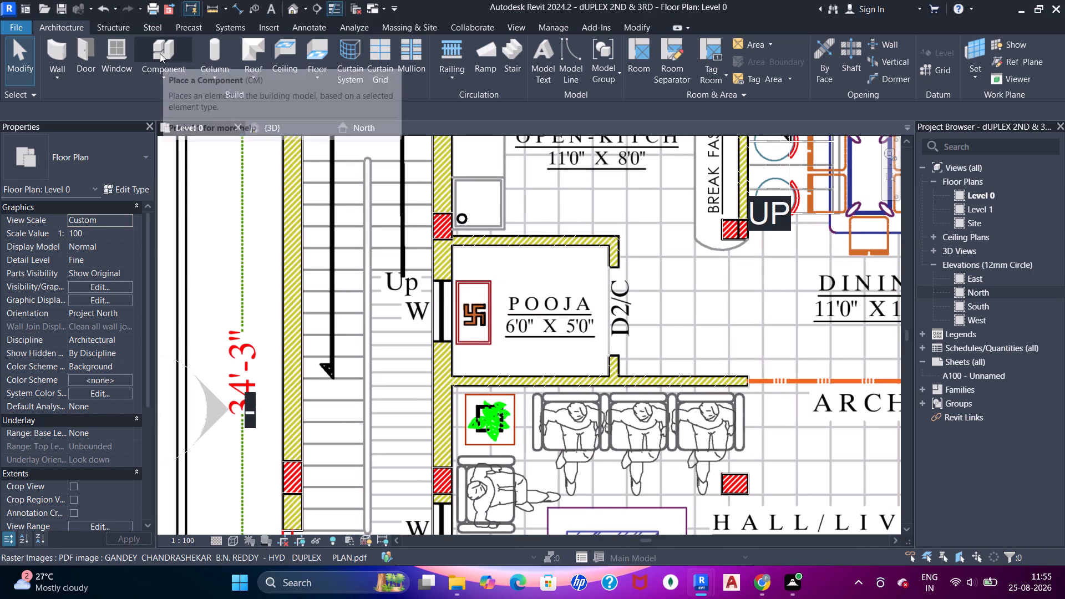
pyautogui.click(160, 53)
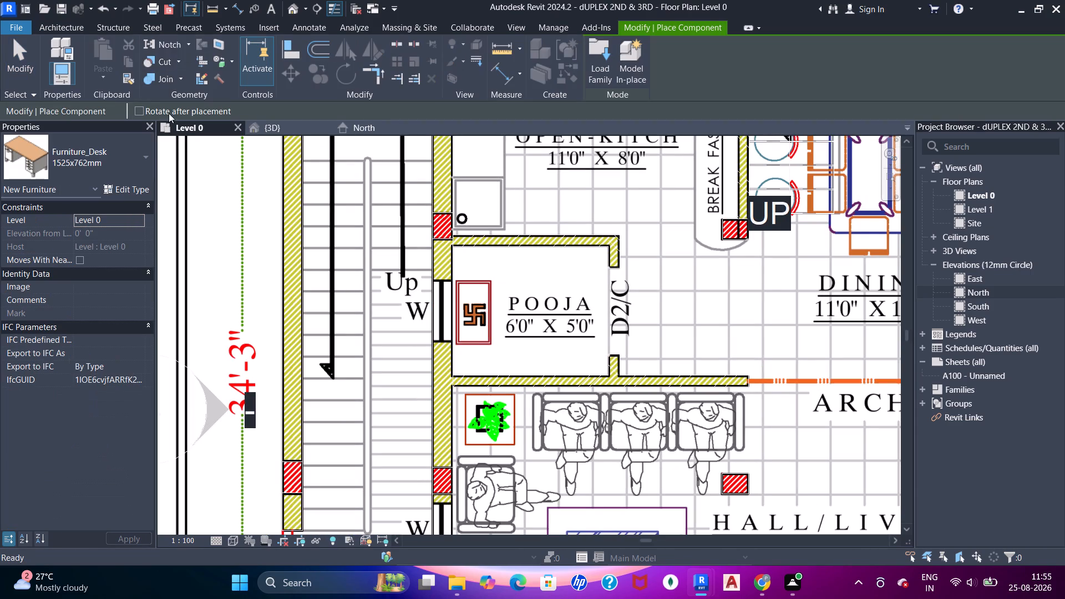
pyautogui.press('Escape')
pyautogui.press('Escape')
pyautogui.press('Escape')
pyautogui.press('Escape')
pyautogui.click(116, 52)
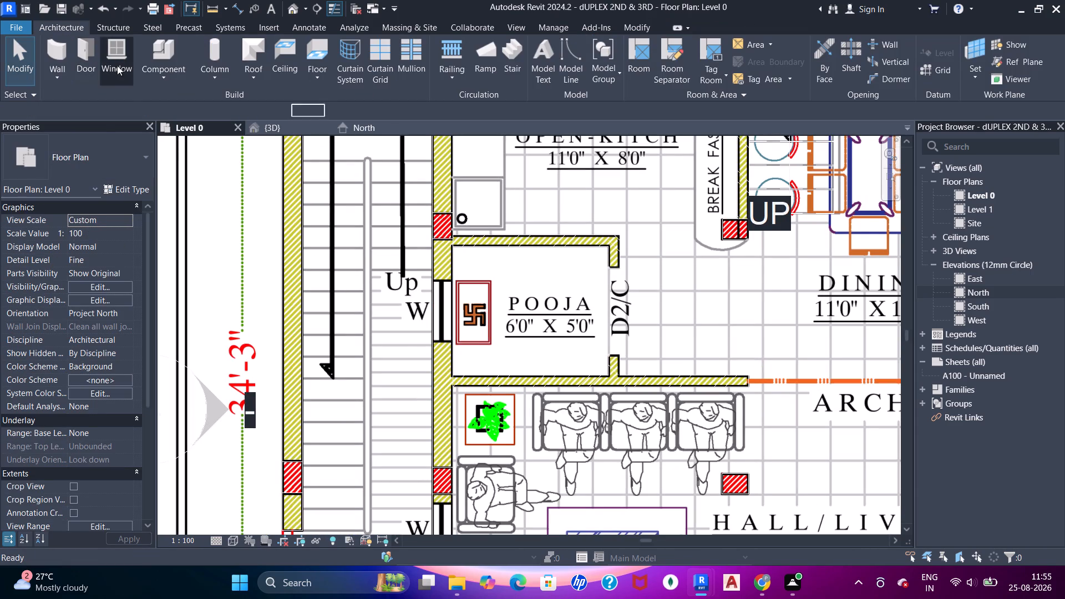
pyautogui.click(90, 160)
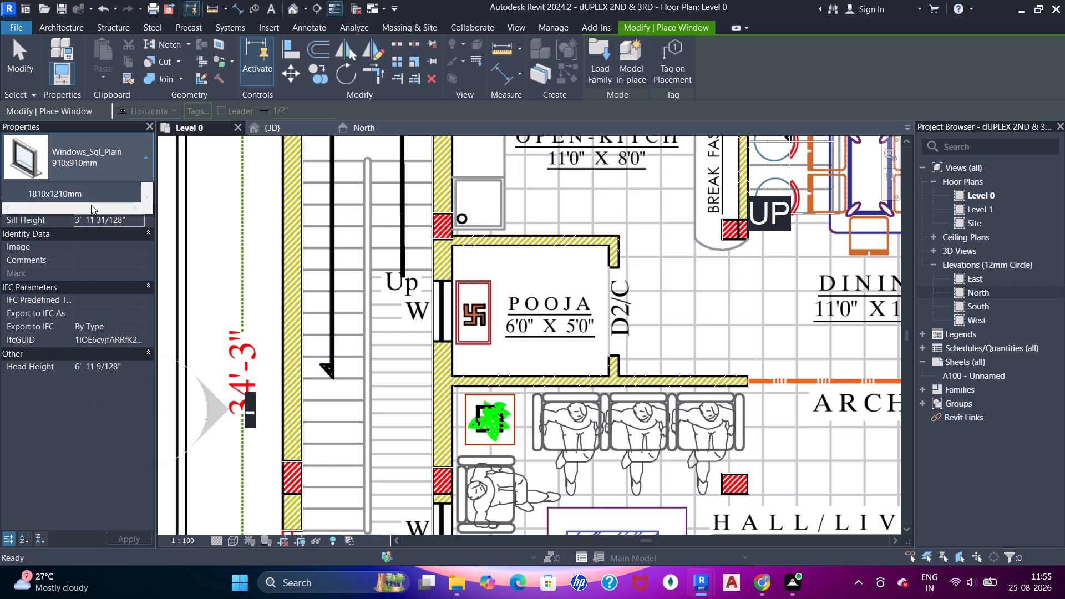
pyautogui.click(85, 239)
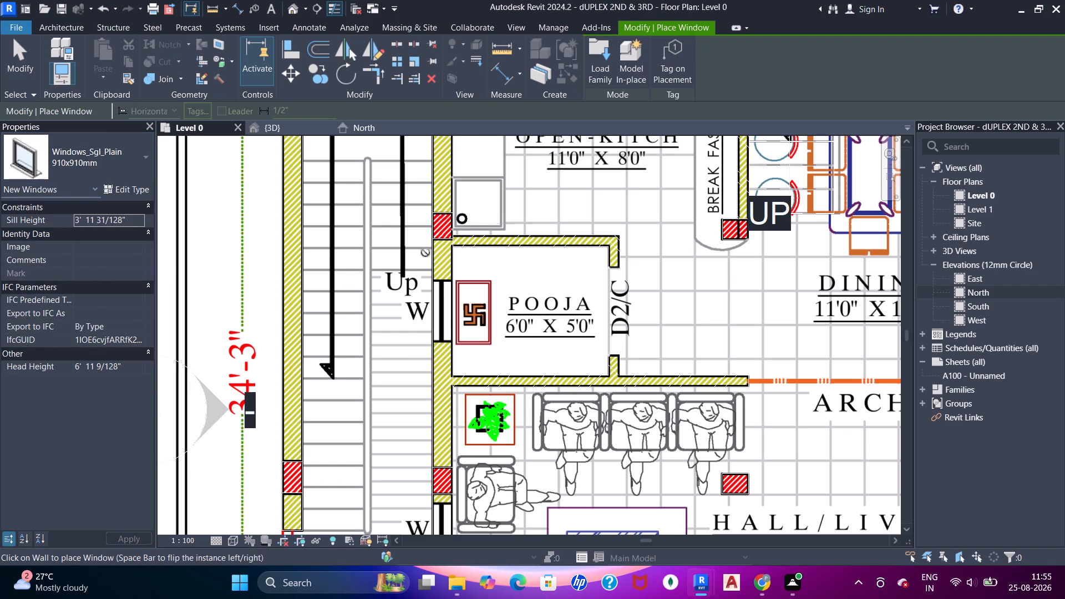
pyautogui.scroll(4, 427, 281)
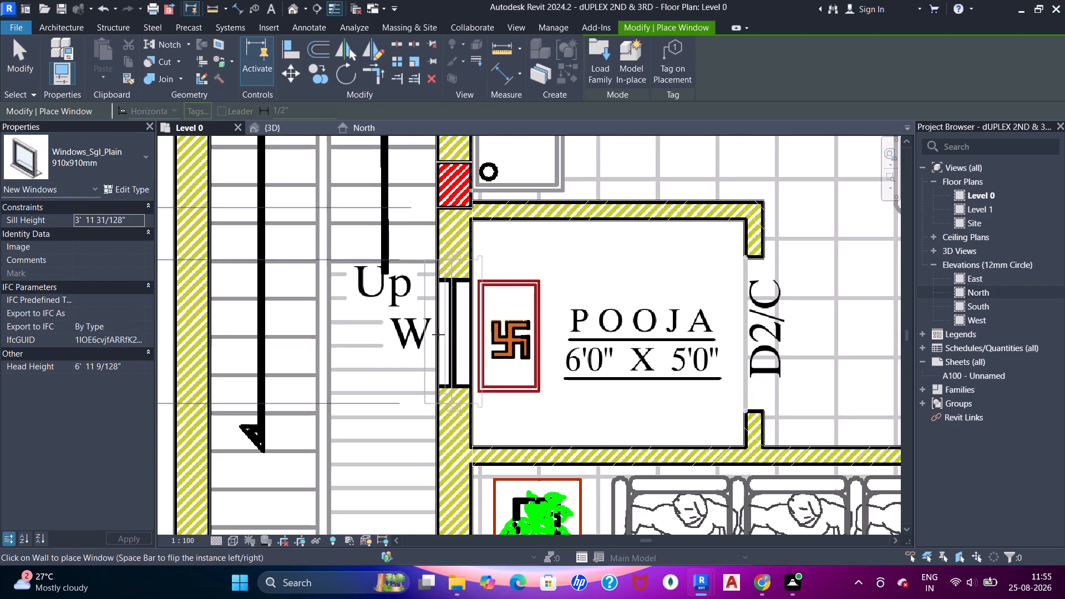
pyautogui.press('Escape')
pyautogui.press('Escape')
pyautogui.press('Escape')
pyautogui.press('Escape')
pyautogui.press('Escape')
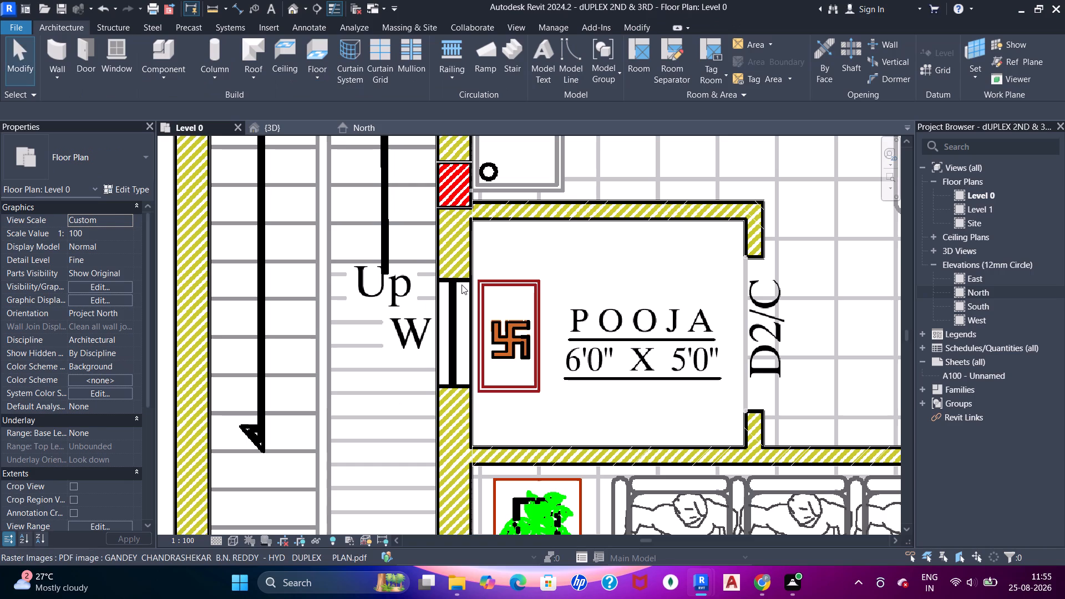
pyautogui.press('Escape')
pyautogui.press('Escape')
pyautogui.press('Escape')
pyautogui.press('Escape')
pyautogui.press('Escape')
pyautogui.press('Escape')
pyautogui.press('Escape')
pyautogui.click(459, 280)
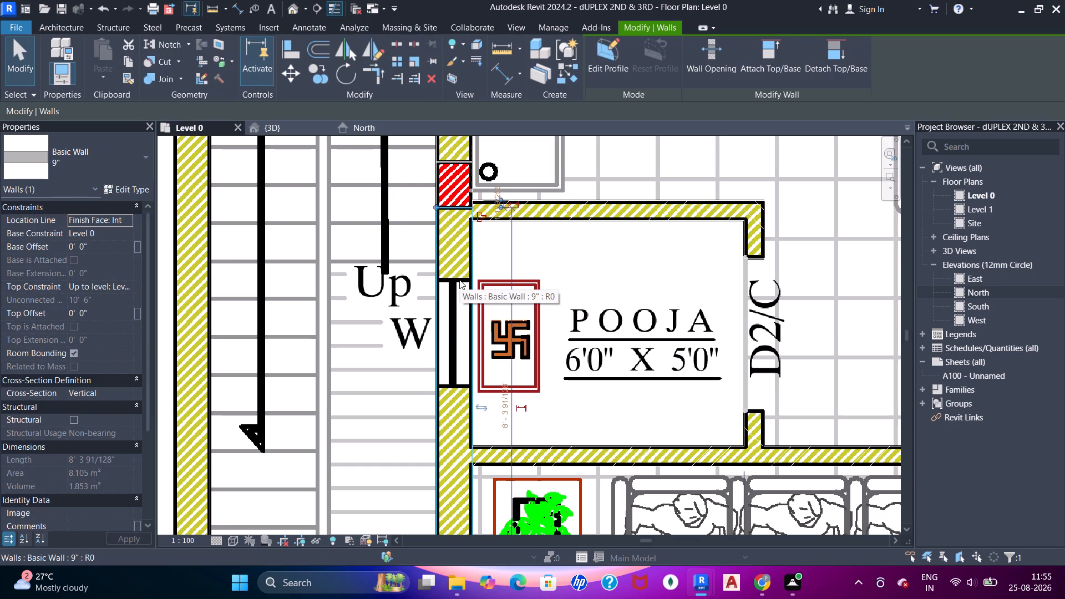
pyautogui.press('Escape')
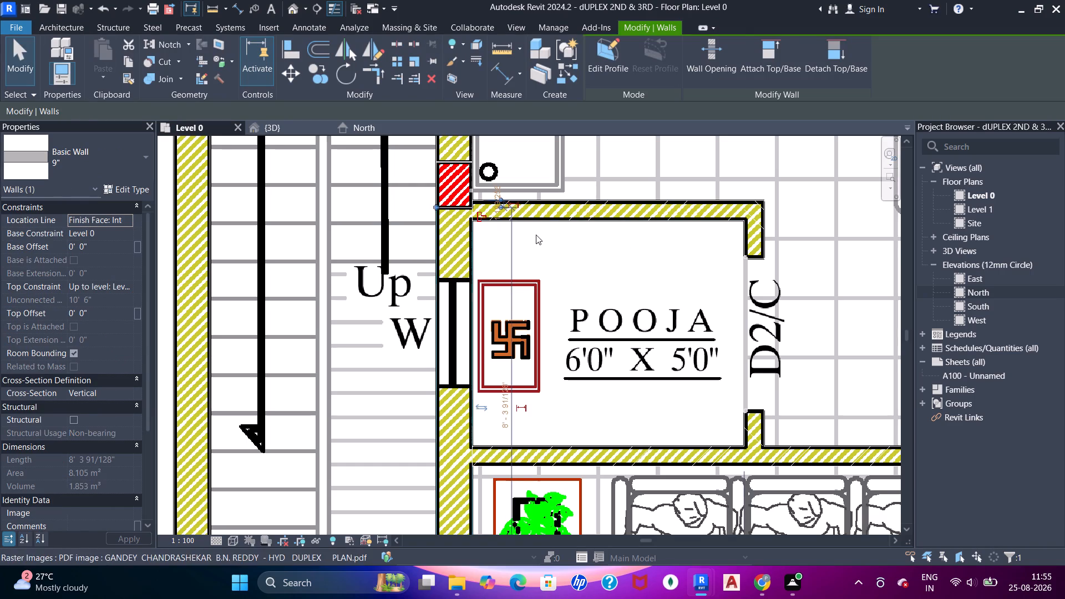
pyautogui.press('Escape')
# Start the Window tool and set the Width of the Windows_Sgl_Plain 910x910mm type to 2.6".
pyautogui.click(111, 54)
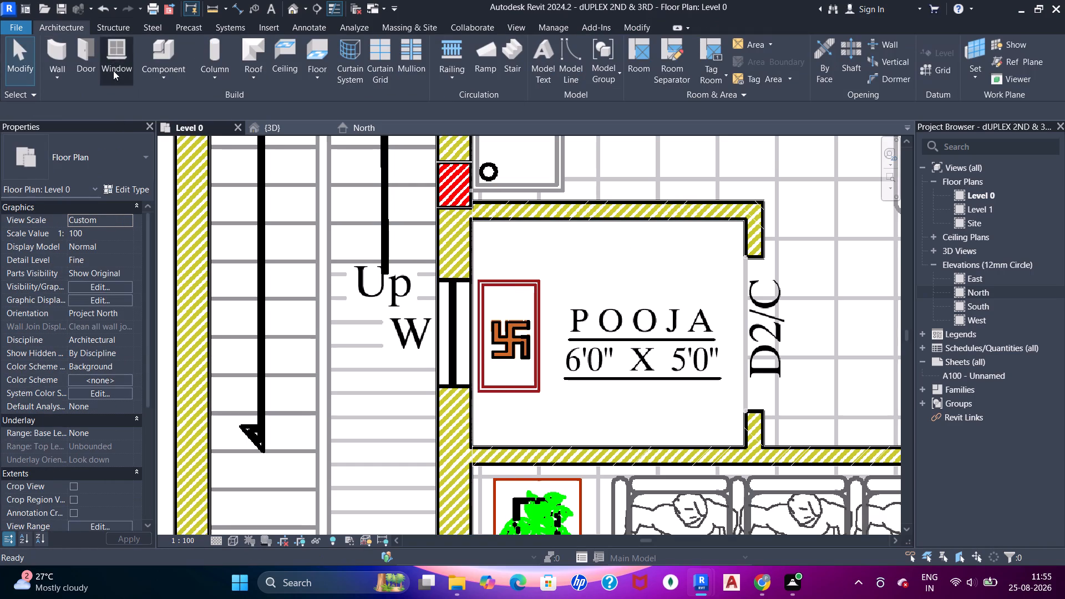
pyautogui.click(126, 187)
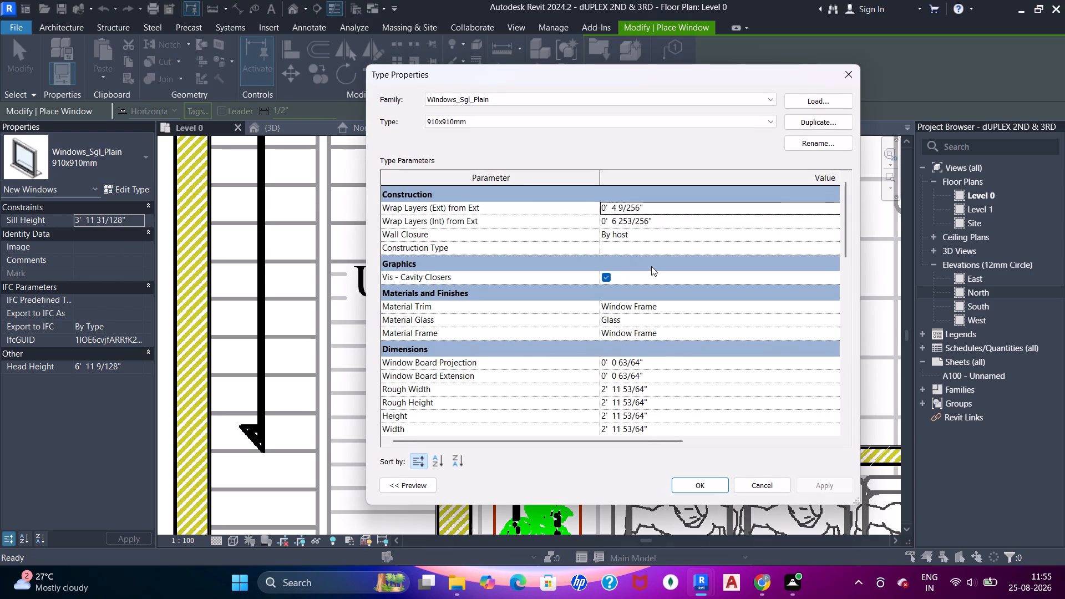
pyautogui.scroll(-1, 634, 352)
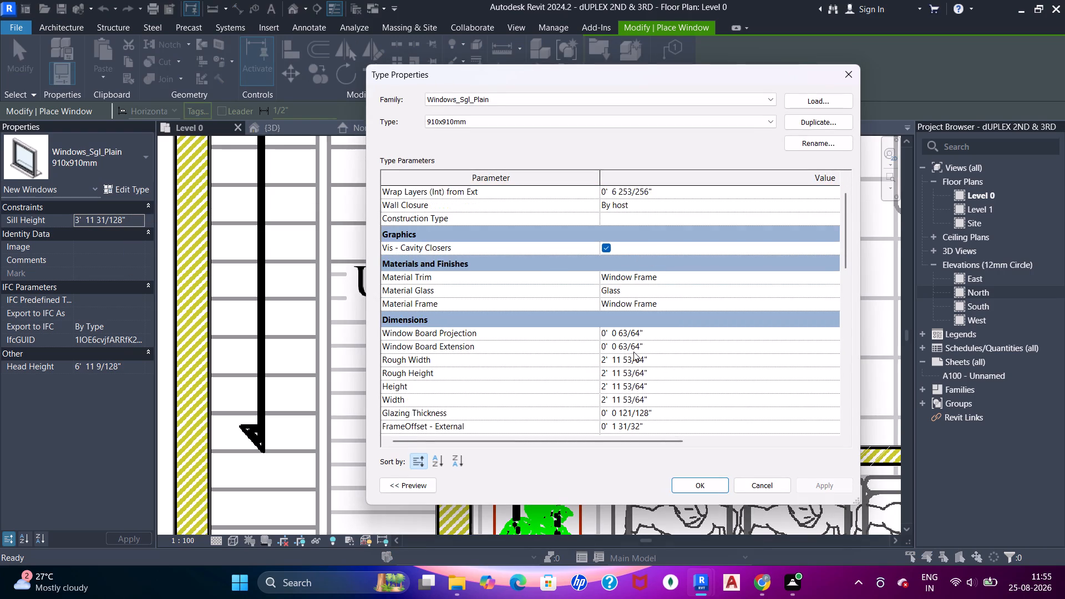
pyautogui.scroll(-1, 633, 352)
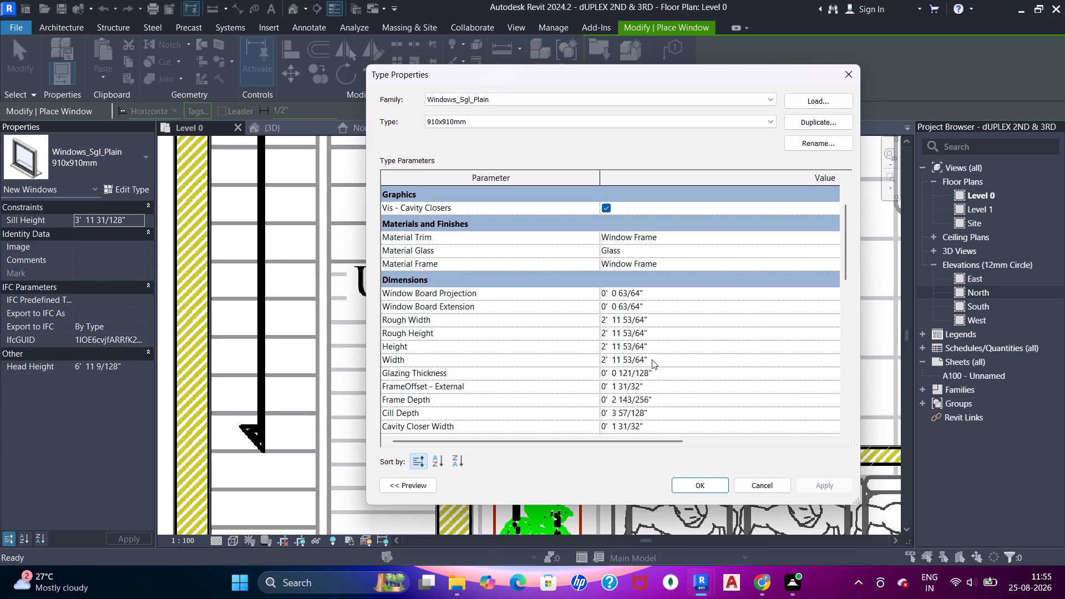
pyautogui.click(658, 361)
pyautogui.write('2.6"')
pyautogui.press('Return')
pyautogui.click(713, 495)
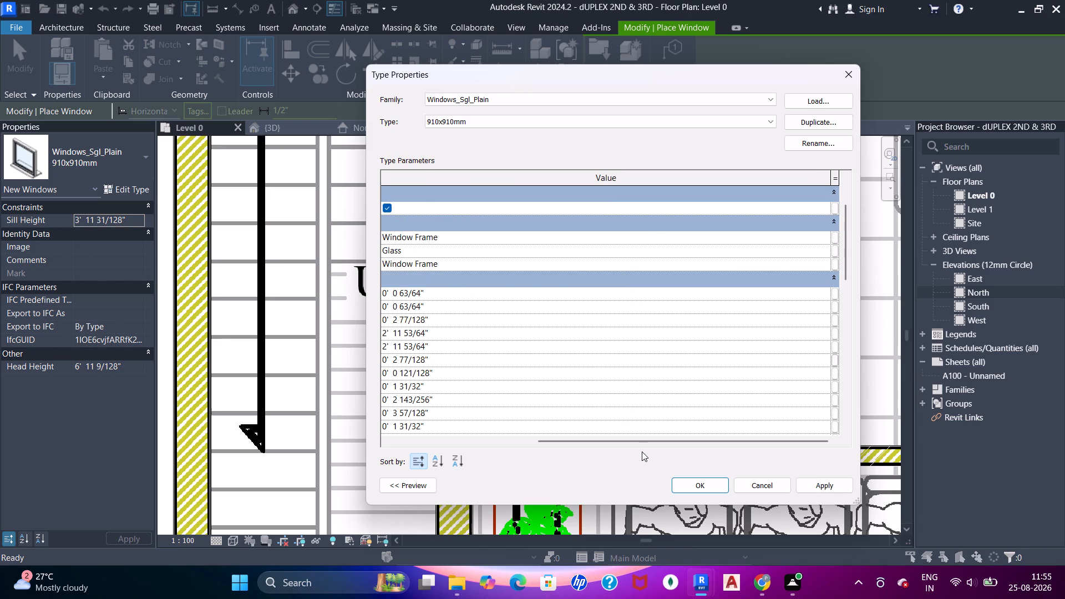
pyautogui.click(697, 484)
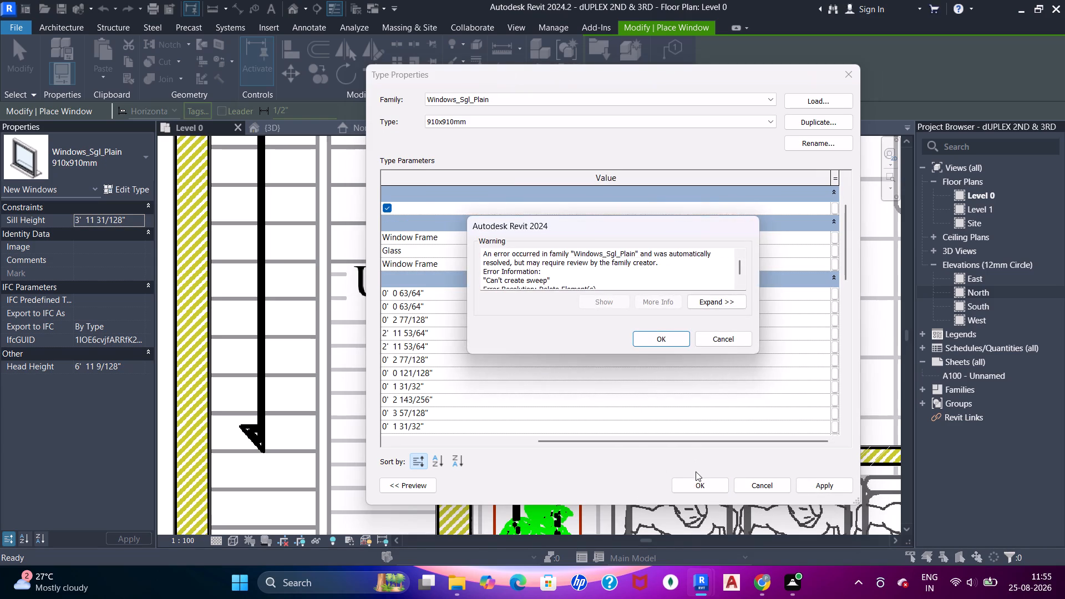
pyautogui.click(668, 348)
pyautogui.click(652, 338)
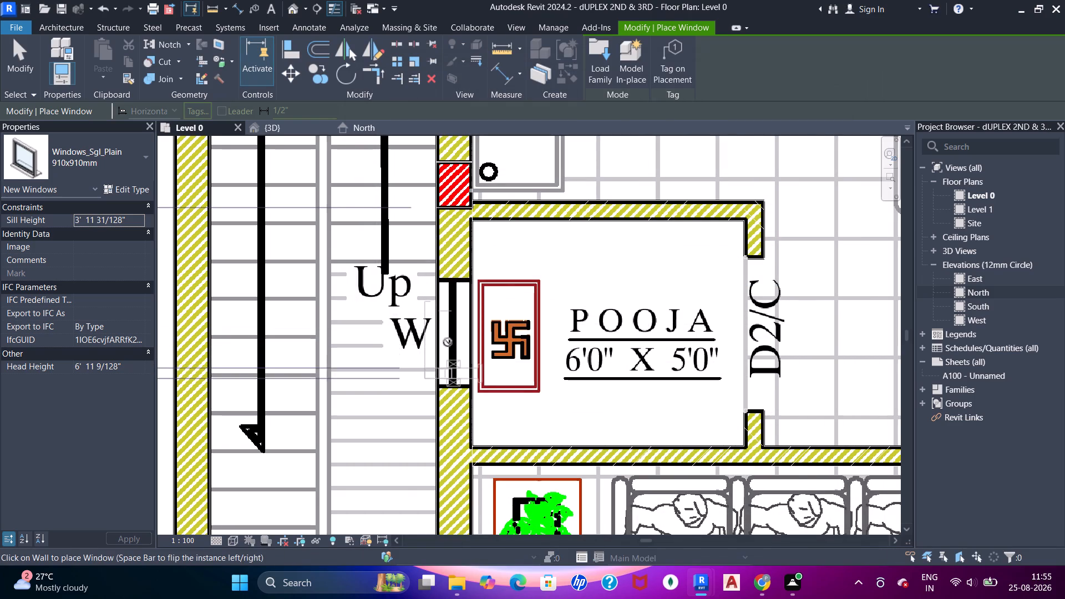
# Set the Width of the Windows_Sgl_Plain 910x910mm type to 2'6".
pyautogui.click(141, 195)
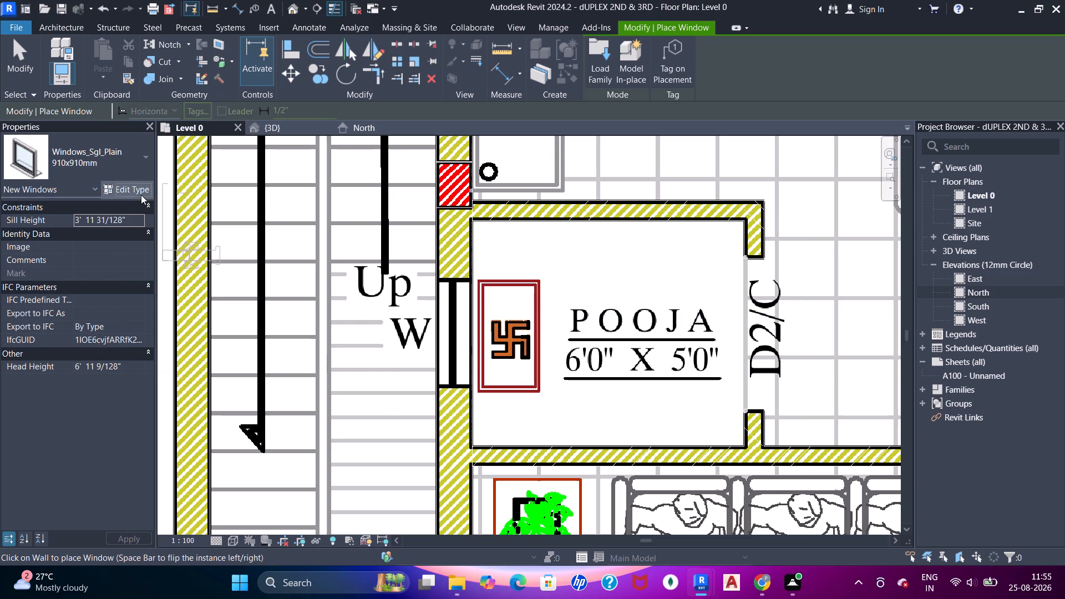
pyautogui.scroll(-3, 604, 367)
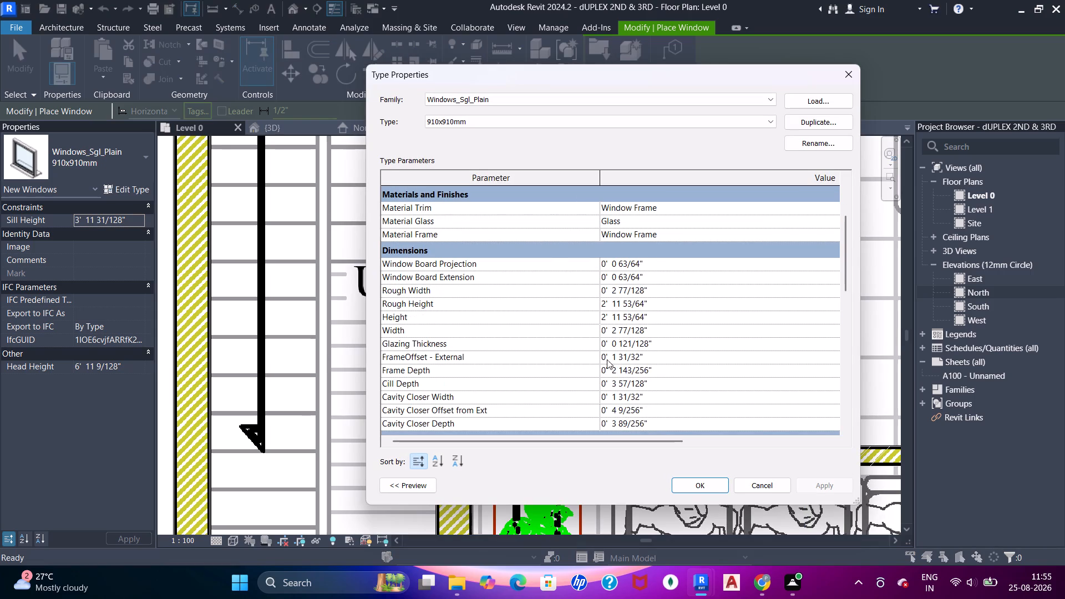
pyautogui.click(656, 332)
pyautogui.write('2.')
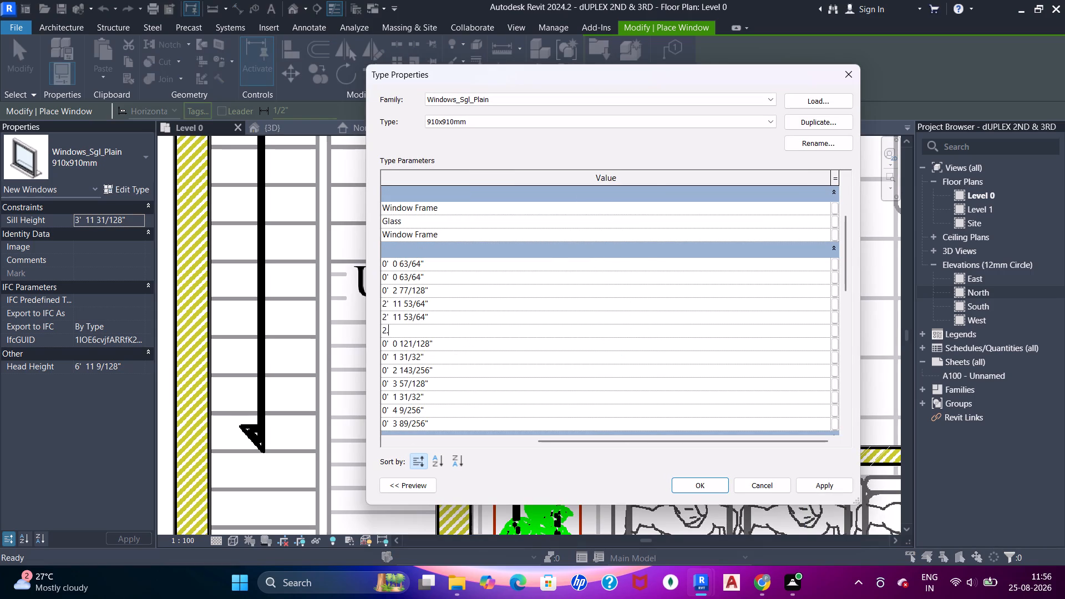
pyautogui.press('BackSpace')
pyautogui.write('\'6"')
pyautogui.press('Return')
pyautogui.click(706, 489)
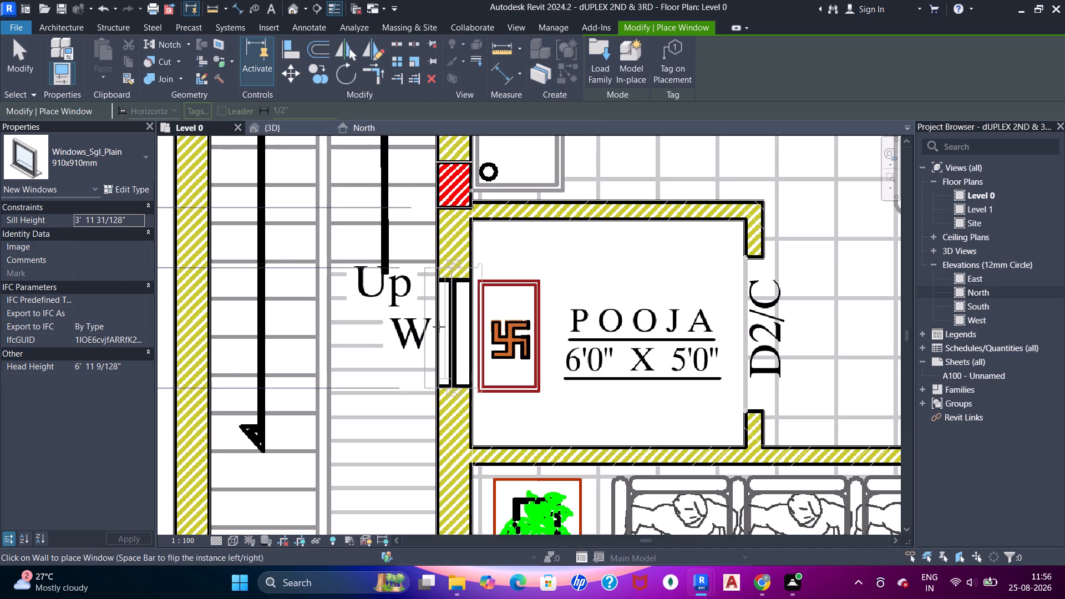
# Set the Rough Width of the Windows_Sgl_Plain 910x910mm type to 2'.
pyautogui.click(130, 186)
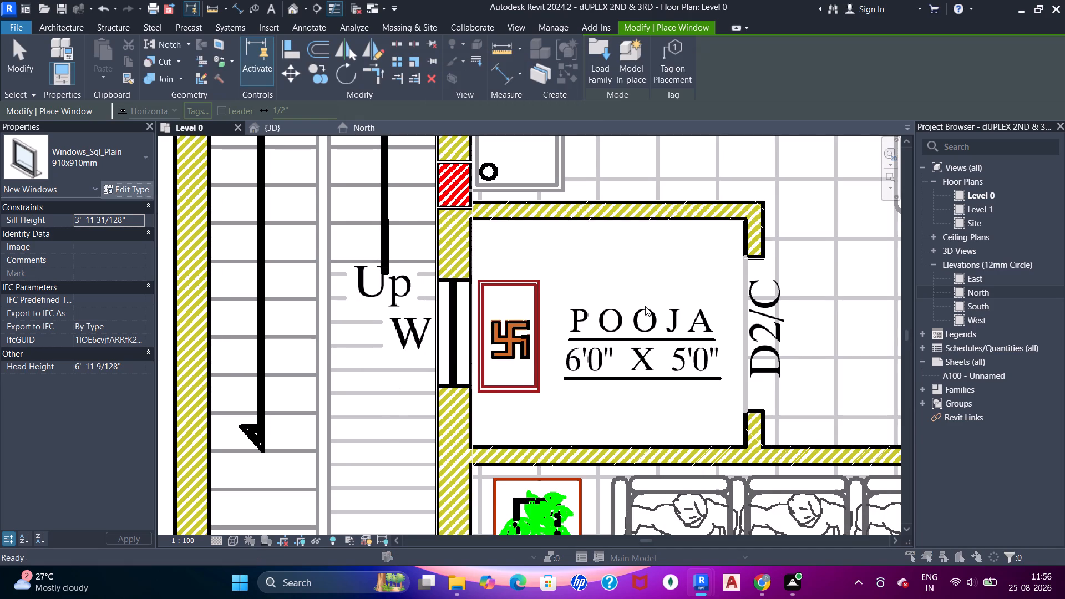
pyautogui.click(645, 395)
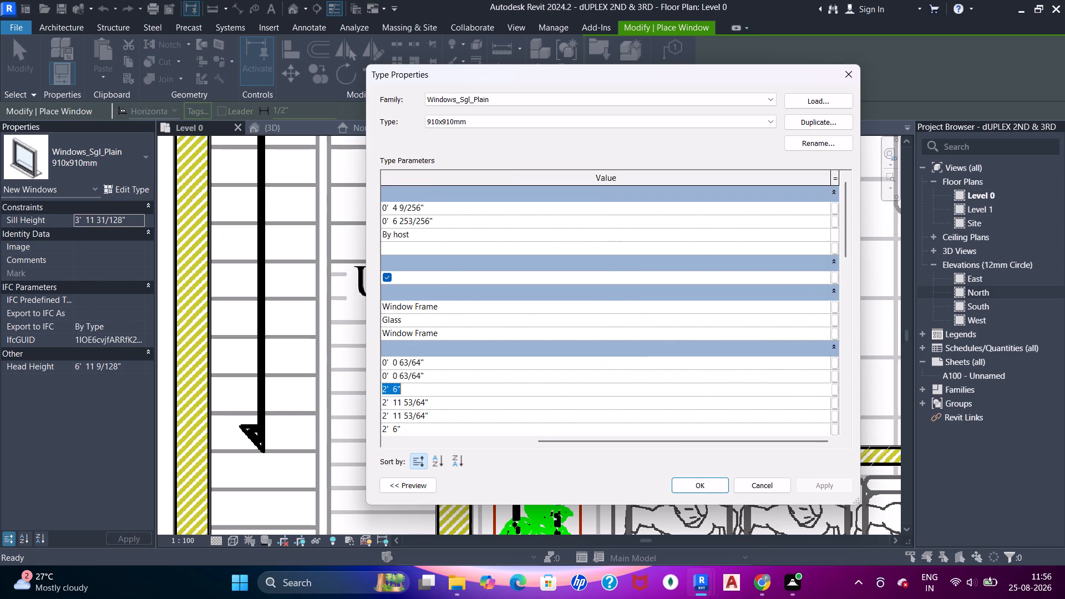
pyautogui.write("2'")
pyautogui.press('Return')
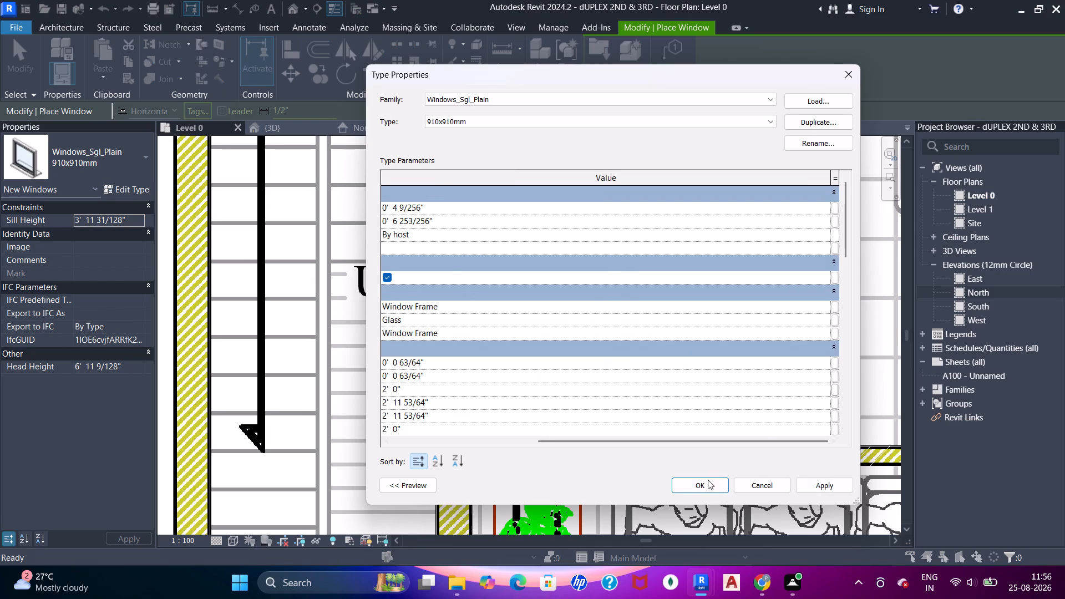
pyautogui.click(704, 483)
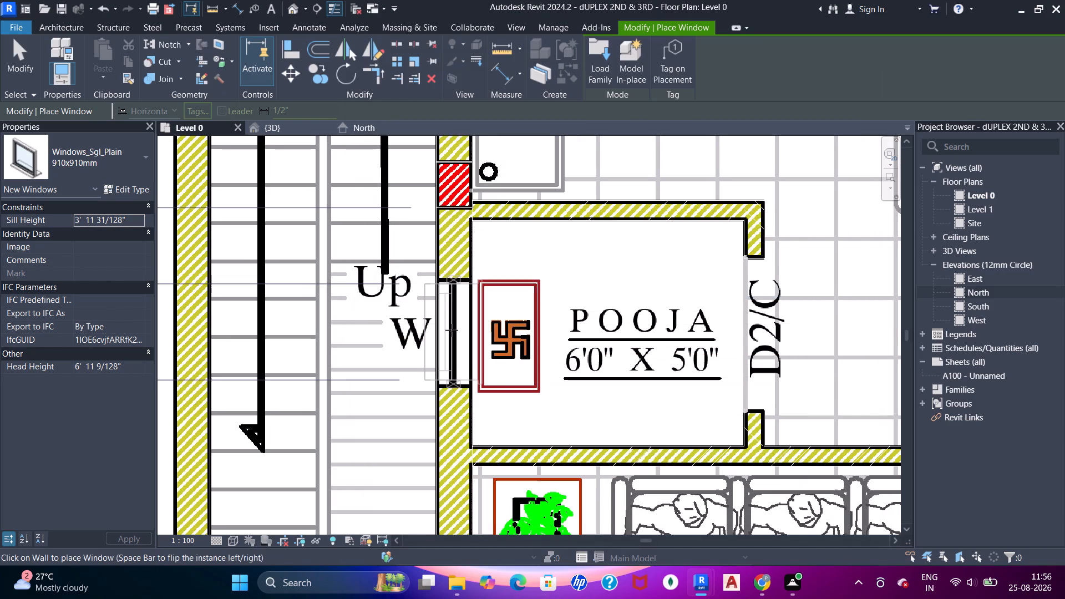
# Place the window at the W opening in the wall between the outer staircase and the pooja room.
pyautogui.click(452, 331)
pyautogui.scroll(-3, 467, 315)
pyautogui.middleClick(460, 299)
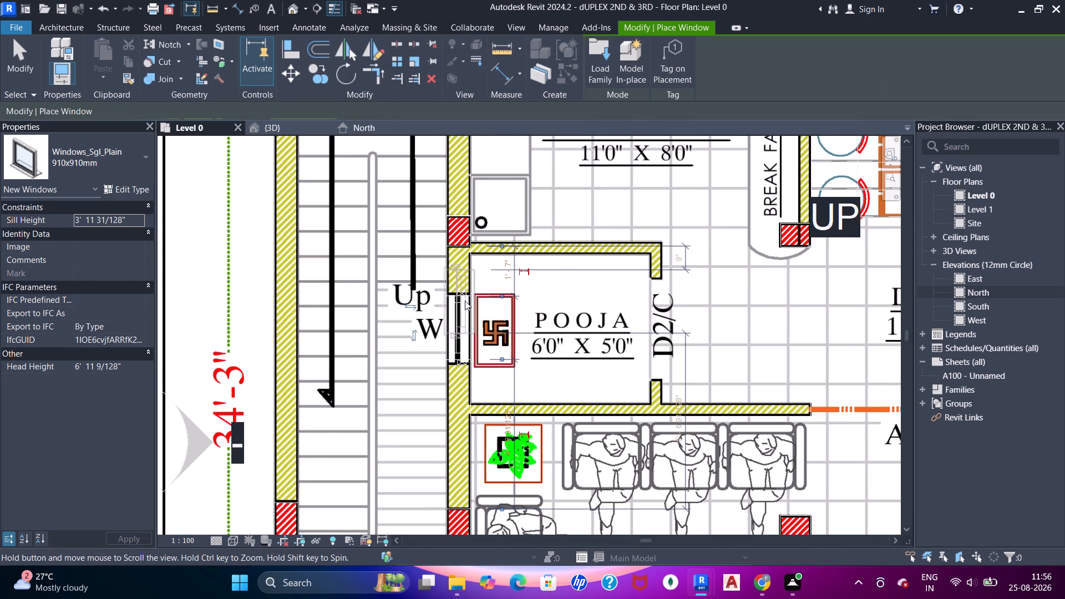
pyautogui.press('Escape')
pyautogui.press('Escape')
pyautogui.press('Escape')
pyautogui.scroll(-2, 477, 296)
# Set the Sill Height of the pooja room window to 6'.
pyautogui.click(470, 307)
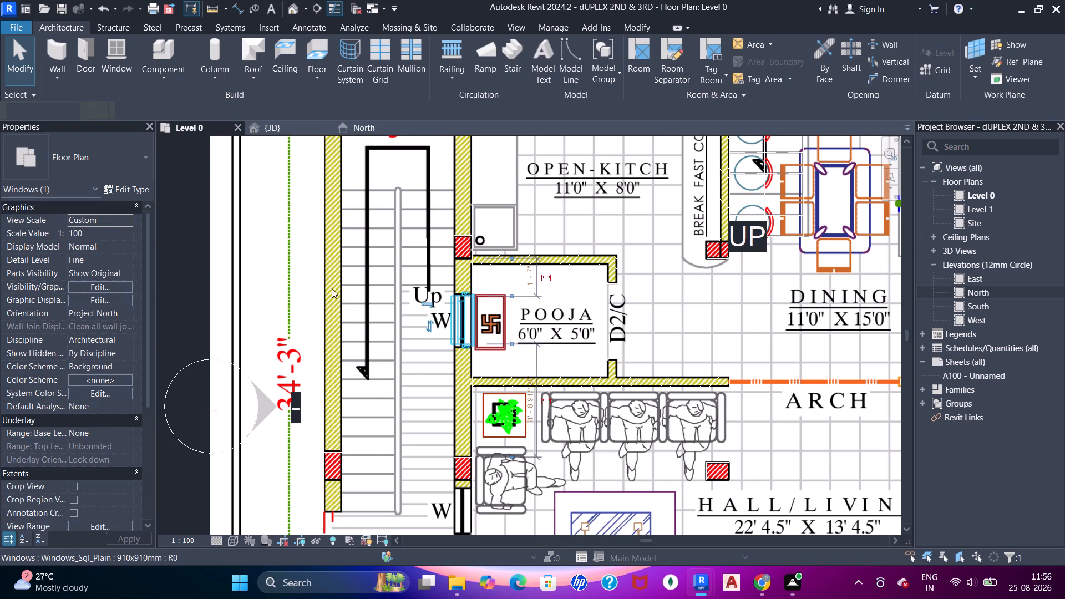
pyautogui.click(133, 234)
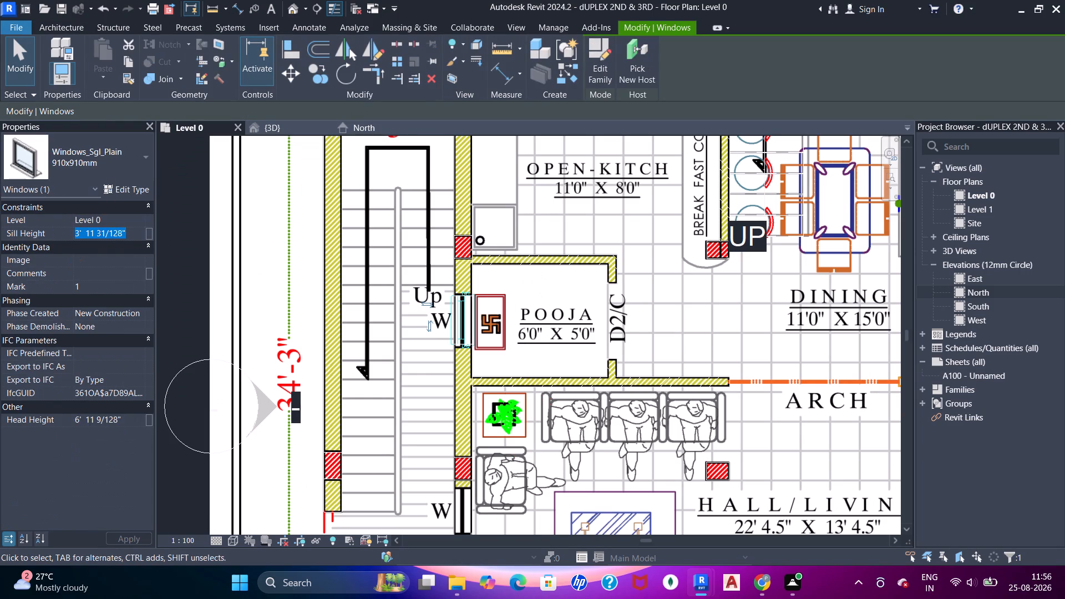
pyautogui.write("6'")
pyautogui.press('Return')
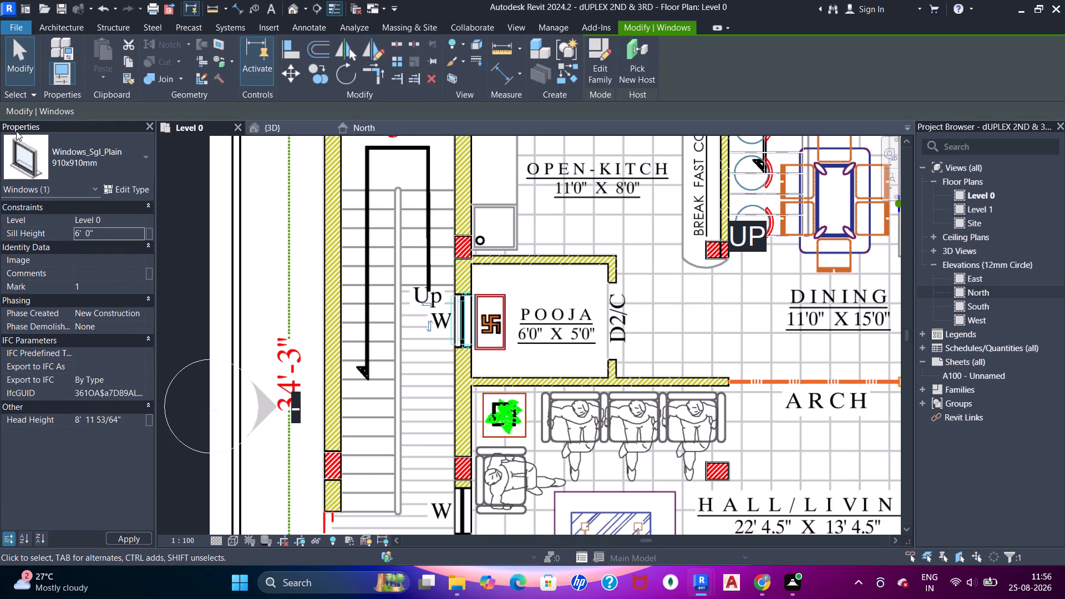
# Examine the pooja room window and its staircase-side wall in the 3D view from several angles.
pyautogui.click(262, 130)
pyautogui.scroll(-6, 468, 275)
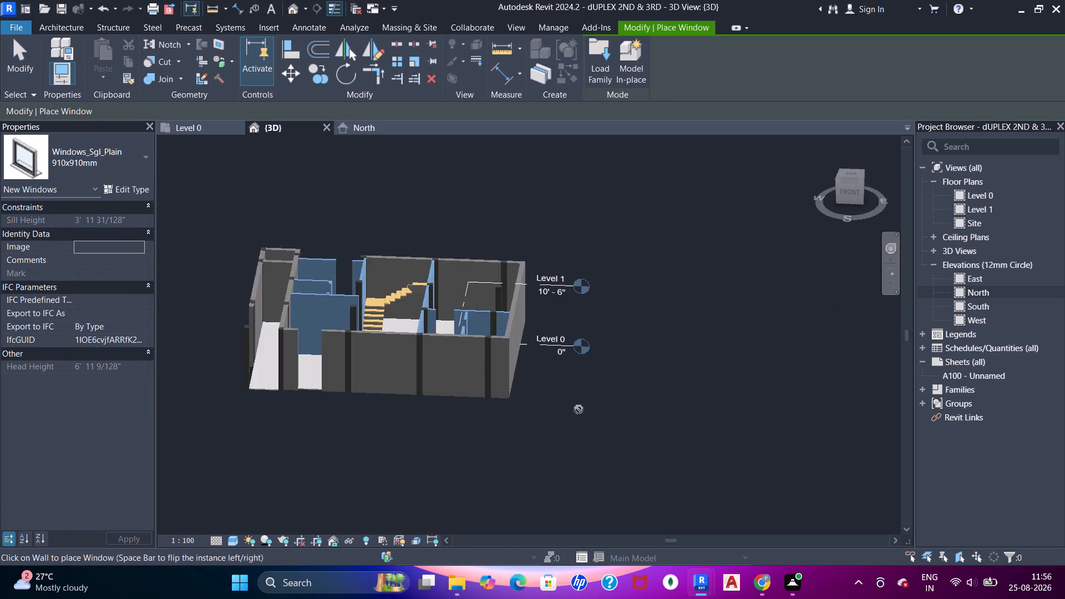
pyautogui.keyDown('shift'); pyautogui.moveTo(339, 427); pyautogui.dragTo(738, 356, button='middle'); pyautogui.keyUp('shift')
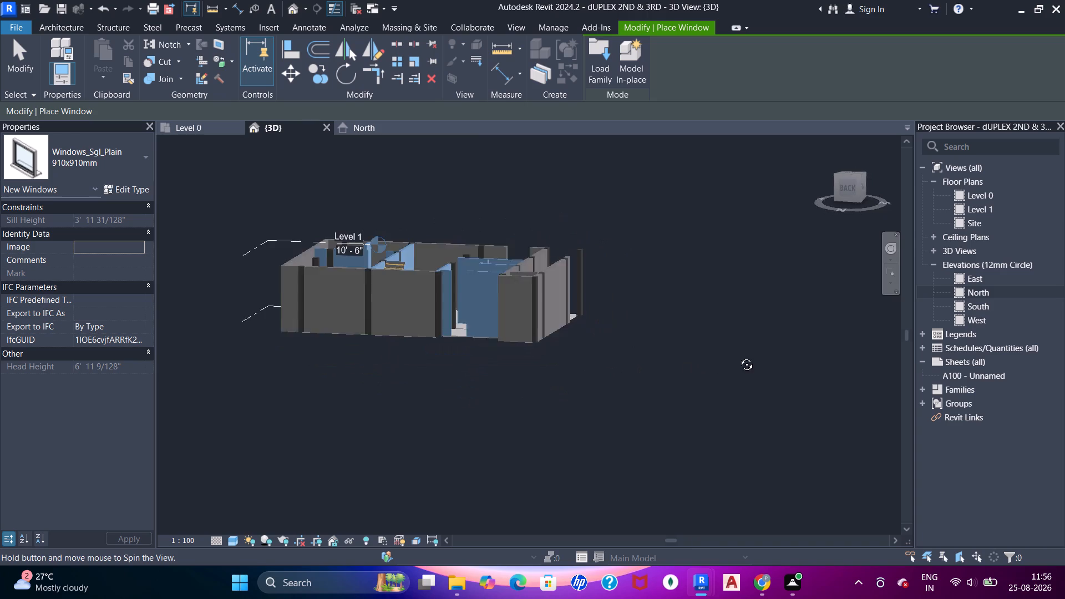
pyautogui.keyDown('shift'); pyautogui.moveTo(738, 356); pyautogui.dragTo(738, 356, button='middle'); pyautogui.keyUp('shift')
pyautogui.keyDown('shift'); pyautogui.moveTo(358, 362); pyautogui.dragTo(693, 346, button='middle'); pyautogui.keyUp('shift')
pyautogui.keyDown('shift'); pyautogui.moveTo(373, 368); pyautogui.dragTo(513, 400, button='middle'); pyautogui.keyUp('shift')
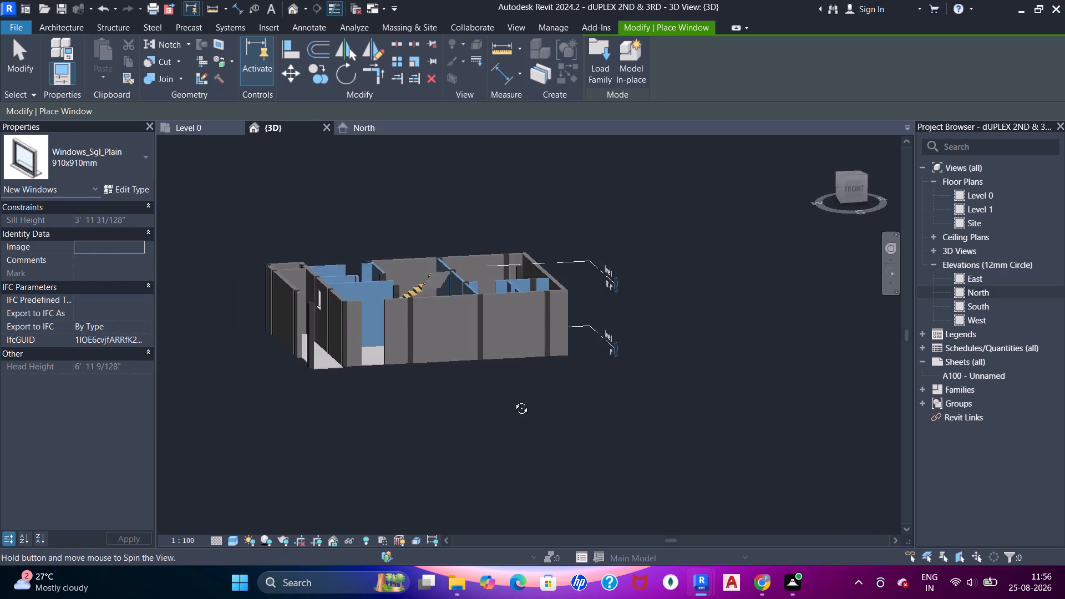
pyautogui.keyDown('shift'); pyautogui.moveTo(513, 400); pyautogui.dragTo(687, 474, button='middle'); pyautogui.keyUp('shift')
pyautogui.keyDown('shift'); pyautogui.moveTo(682, 368); pyautogui.dragTo(524, 428, button='middle'); pyautogui.keyUp('shift')
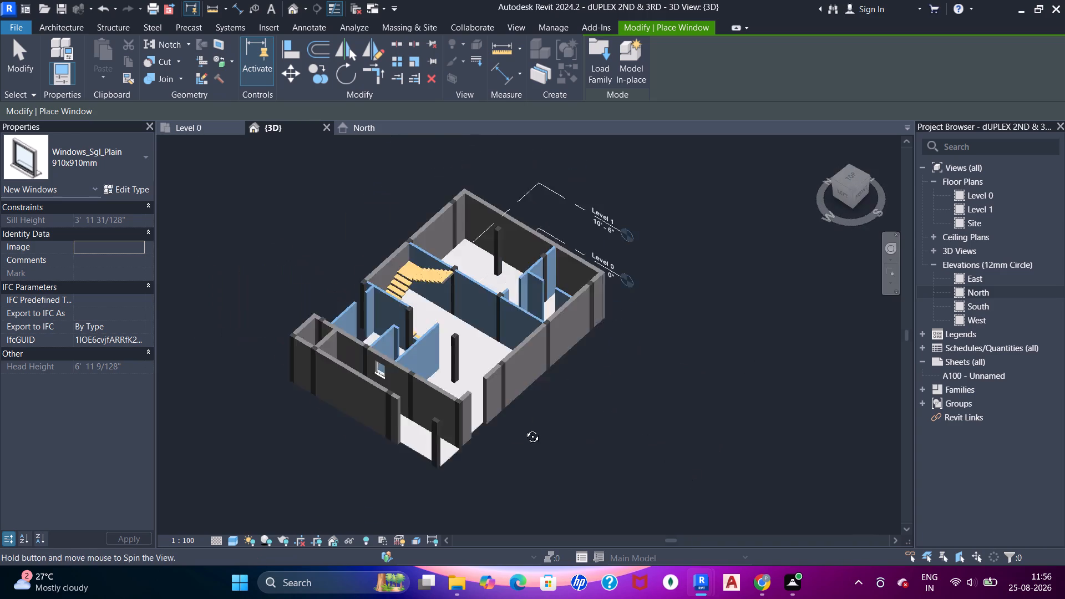
pyautogui.keyDown('shift'); pyautogui.moveTo(524, 428); pyautogui.dragTo(524, 428, button='middle'); pyautogui.keyUp('shift')
pyautogui.press('Escape')
pyautogui.press('Escape')
pyautogui.keyDown('shift'); pyautogui.moveTo(372, 402); pyautogui.dragTo(349, 352, button='middle'); pyautogui.keyUp('shift')
pyautogui.scroll(6, 312, 306)
pyautogui.keyDown('shift'); pyautogui.moveTo(300, 332); pyautogui.dragTo(317, 340, button='middle'); pyautogui.keyUp('shift')
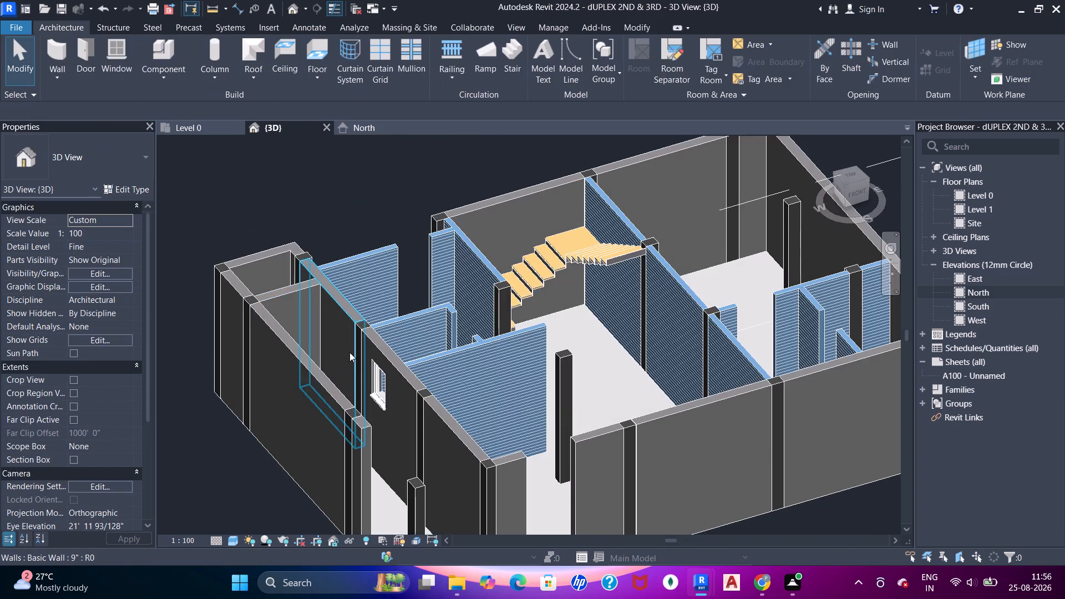
pyautogui.scroll(5, 355, 362)
# In the Level 0 plan, start the Window tool and load the Window-Square Opening family from the US library's Windows folder.
pyautogui.click(186, 127)
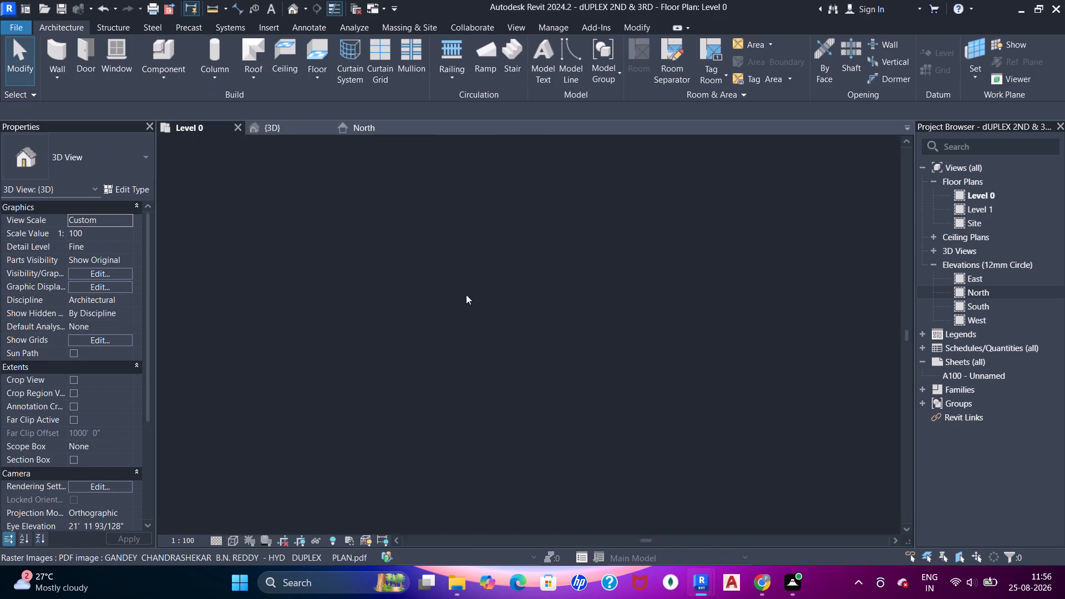
pyautogui.scroll(-5, 488, 304)
pyautogui.moveTo(515, 189); pyautogui.dragTo(400, 220, button='middle')
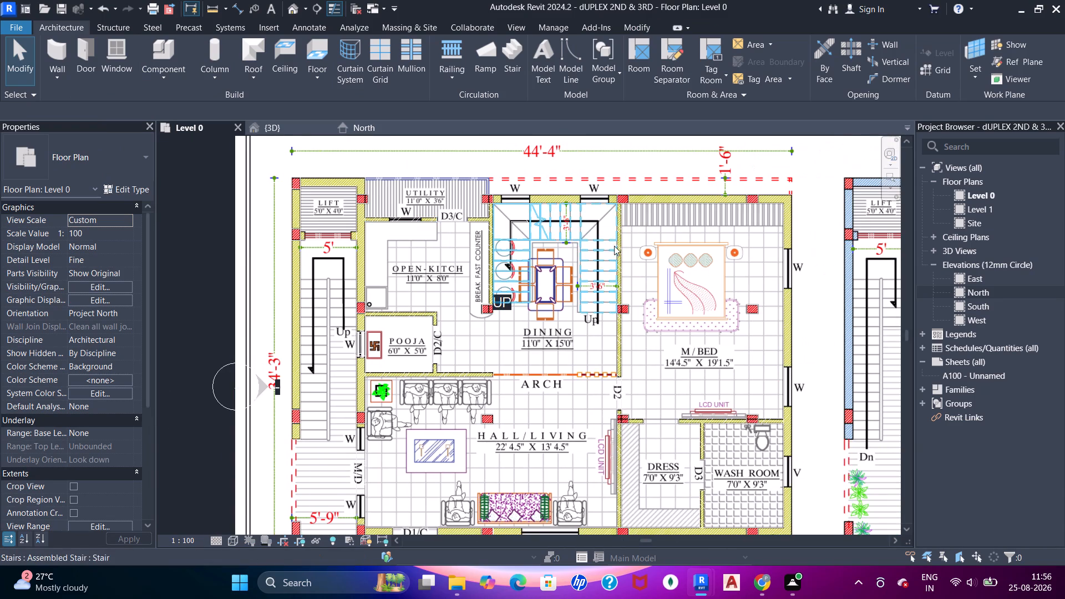
pyautogui.scroll(12, 393, 211)
pyautogui.scroll(-6, 415, 235)
pyautogui.moveTo(437, 221); pyautogui.dragTo(418, 266, button='middle')
pyautogui.scroll(1, 414, 261)
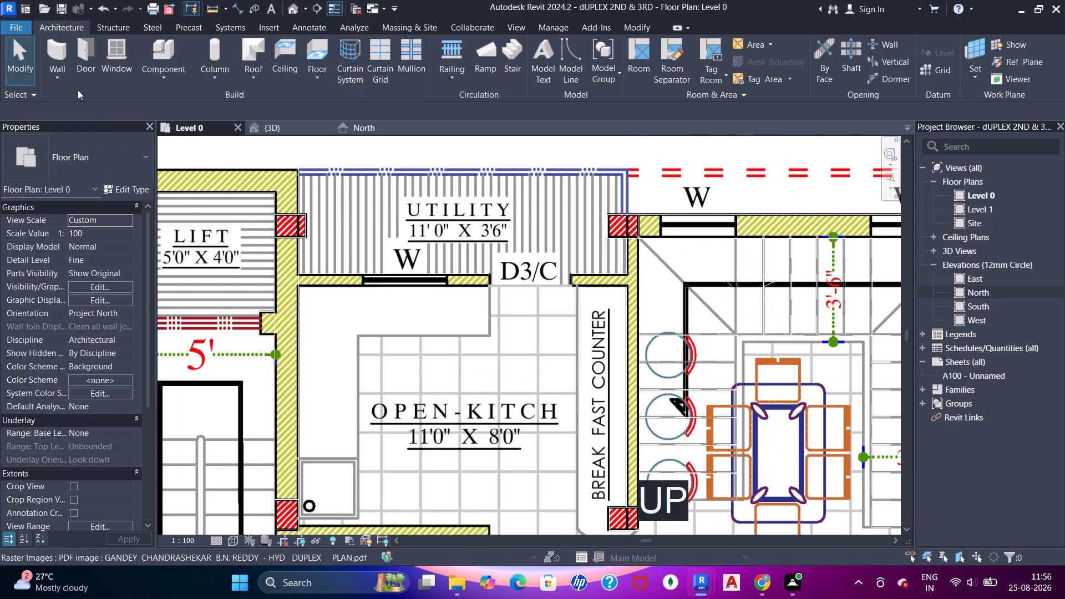
pyautogui.click(128, 58)
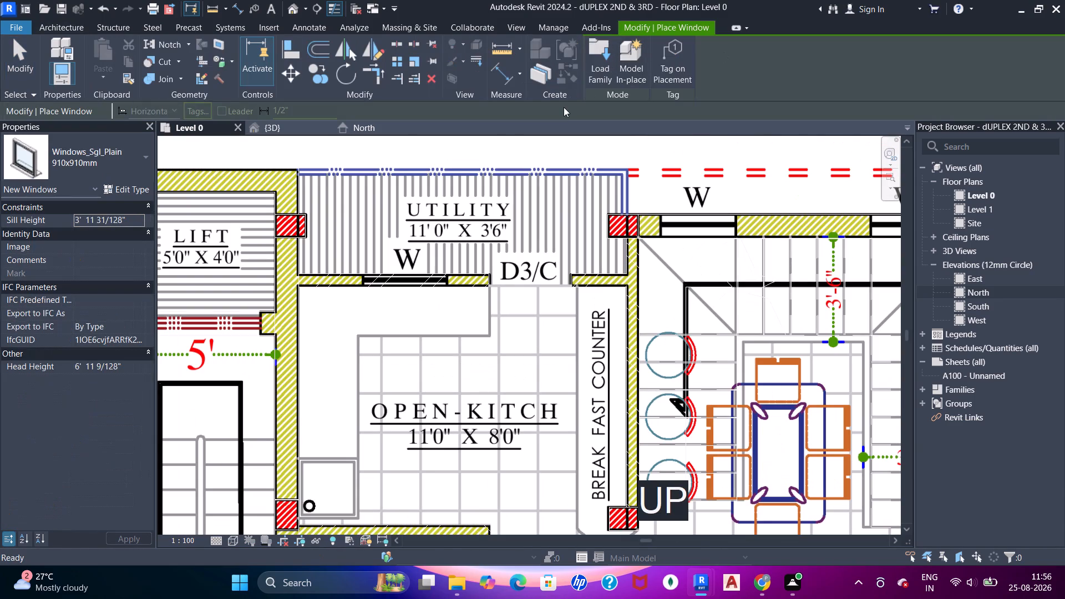
pyautogui.click(606, 66)
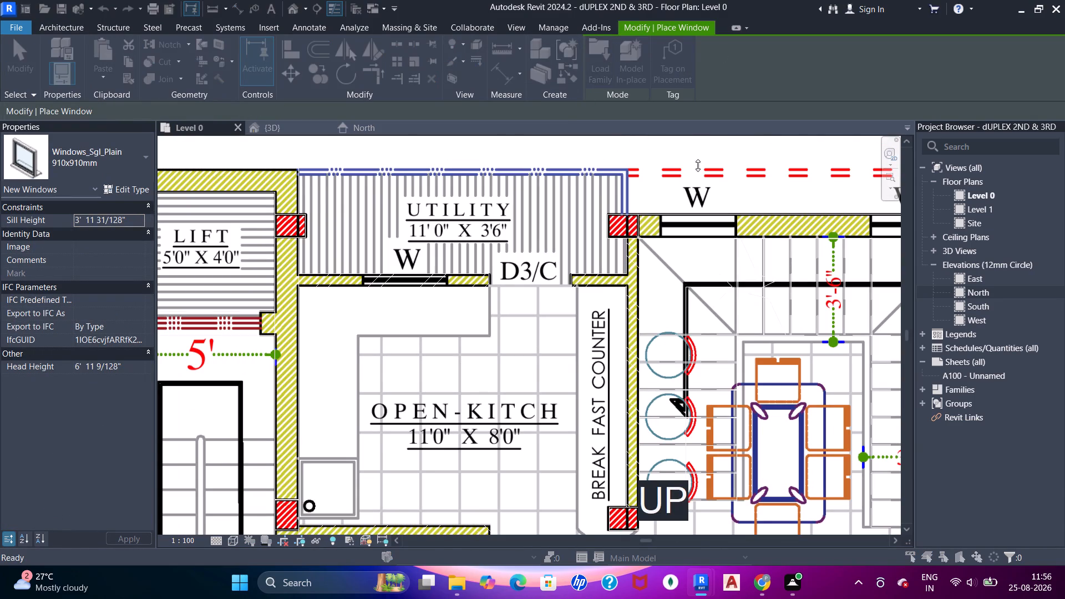
pyautogui.click(728, 200)
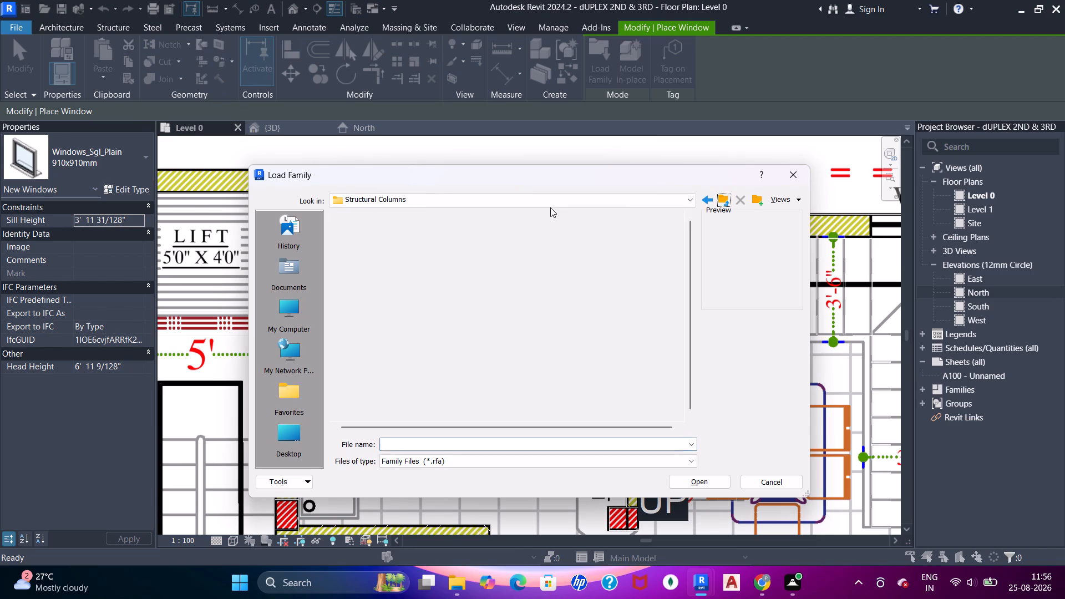
pyautogui.click(711, 198)
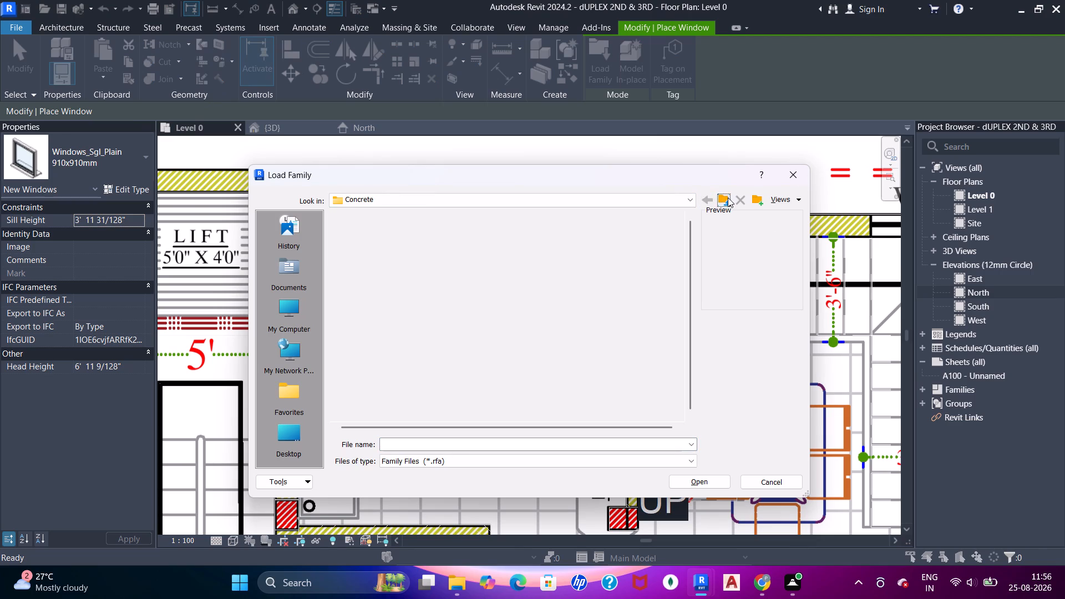
pyautogui.click(728, 197)
pyautogui.click(724, 199)
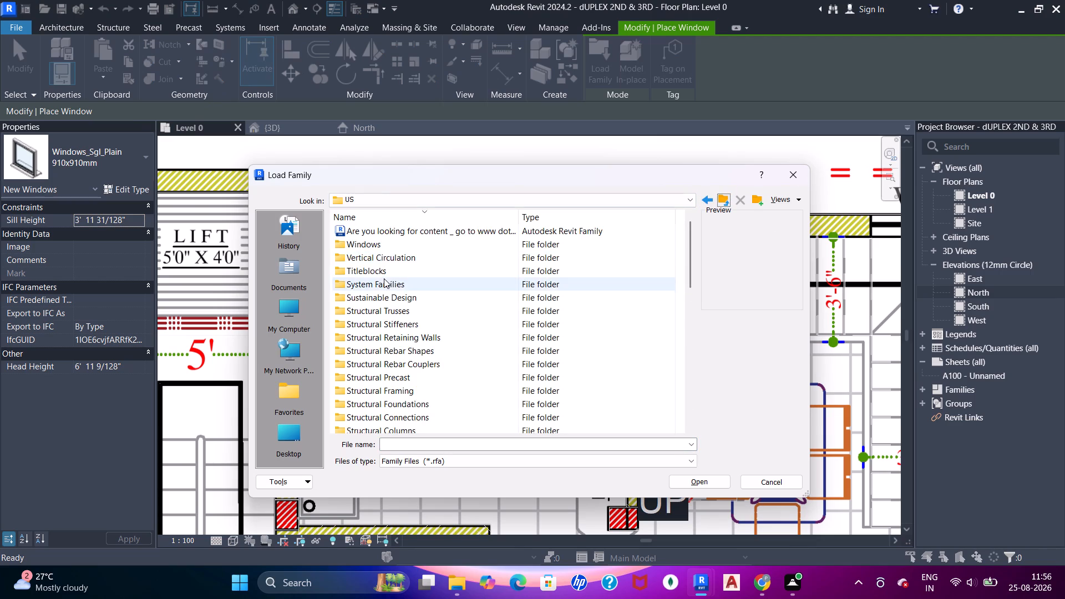
pyautogui.scroll(-2, 384, 280)
pyautogui.scroll(2, 384, 283)
pyautogui.doubleClick(386, 243)
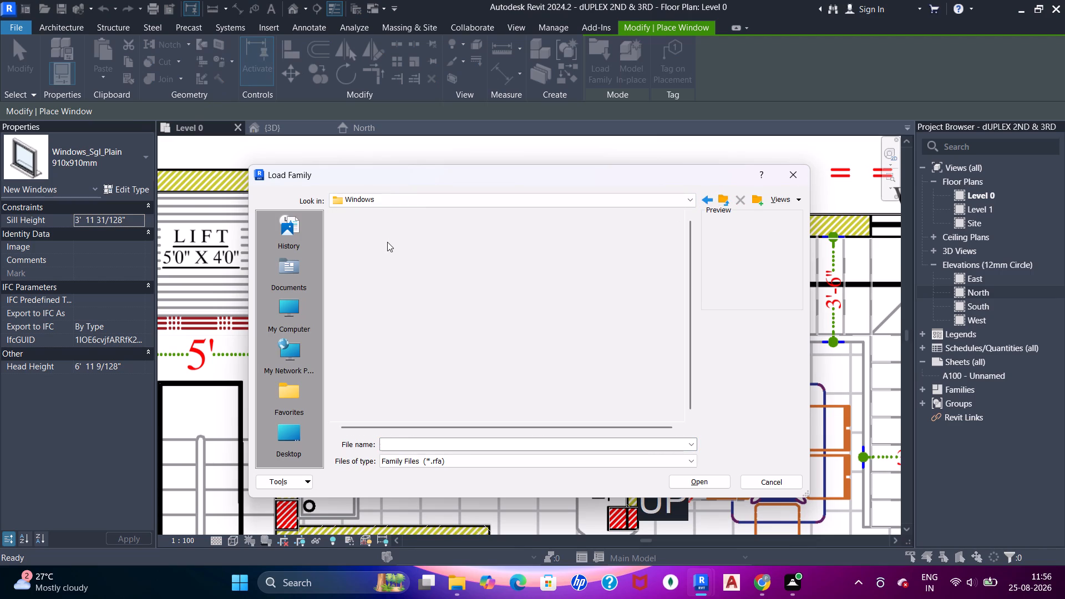
pyautogui.click(387, 242)
pyautogui.click(404, 228)
pyautogui.click(402, 260)
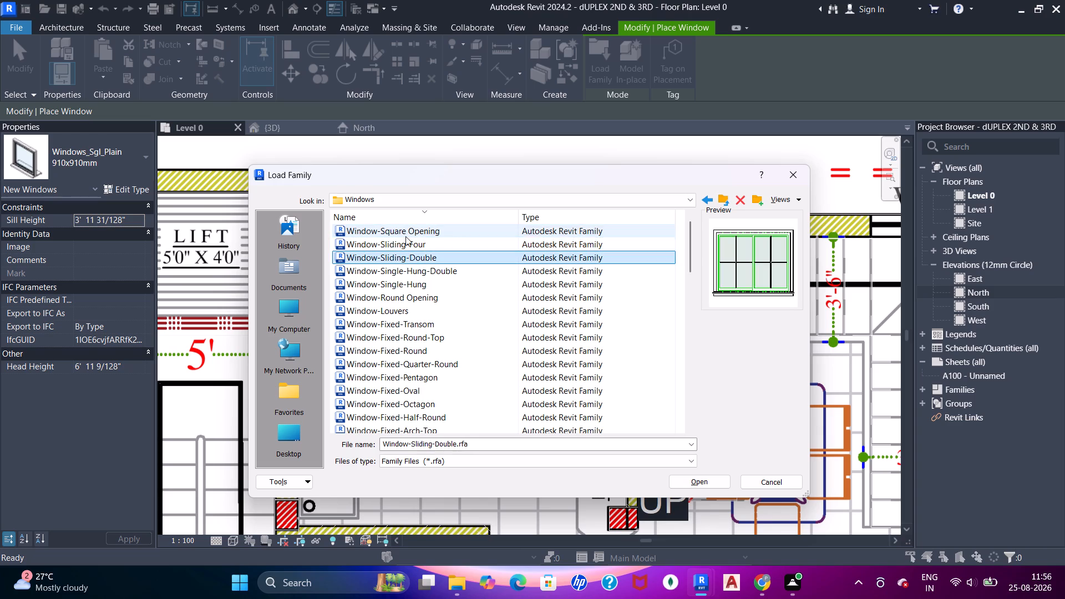
pyautogui.doubleClick(405, 236)
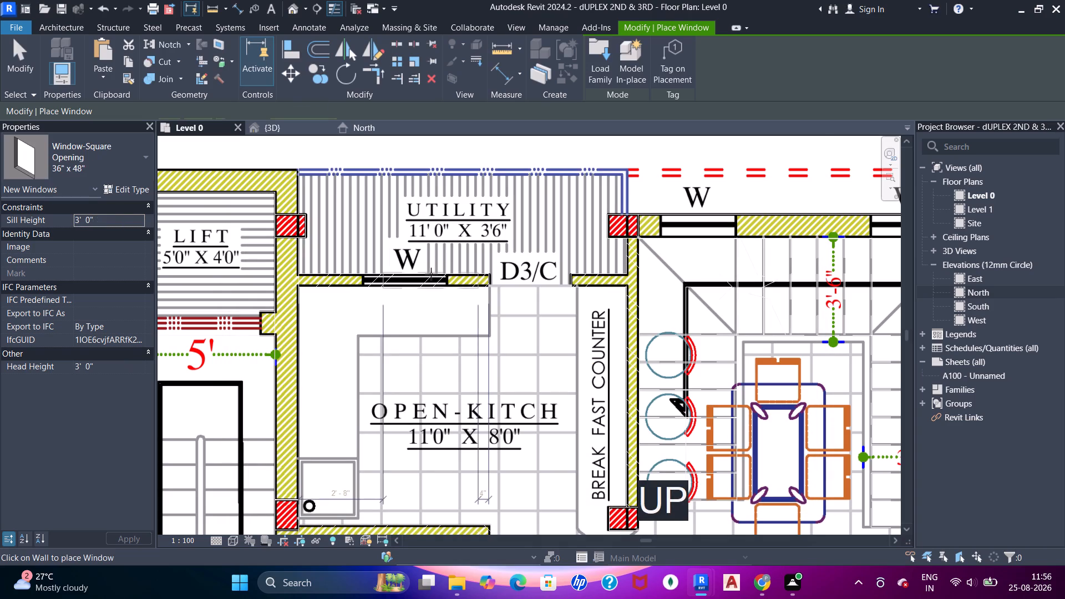
# Set the Rough Width of the Window-Square Opening 36" x 48" type to 2'6".
pyautogui.scroll(6, 405, 287)
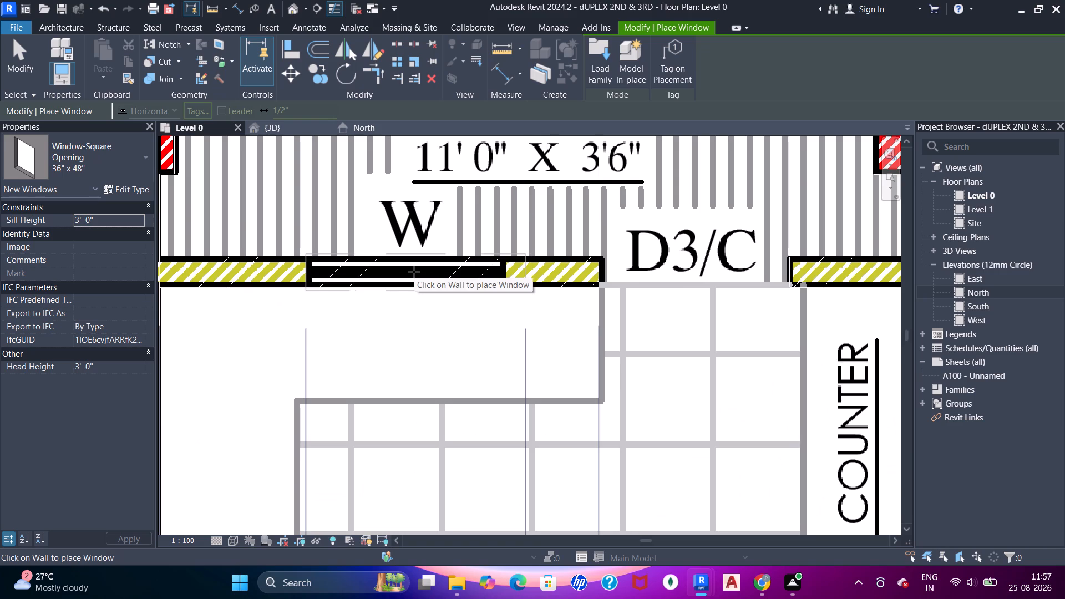
pyautogui.click(131, 195)
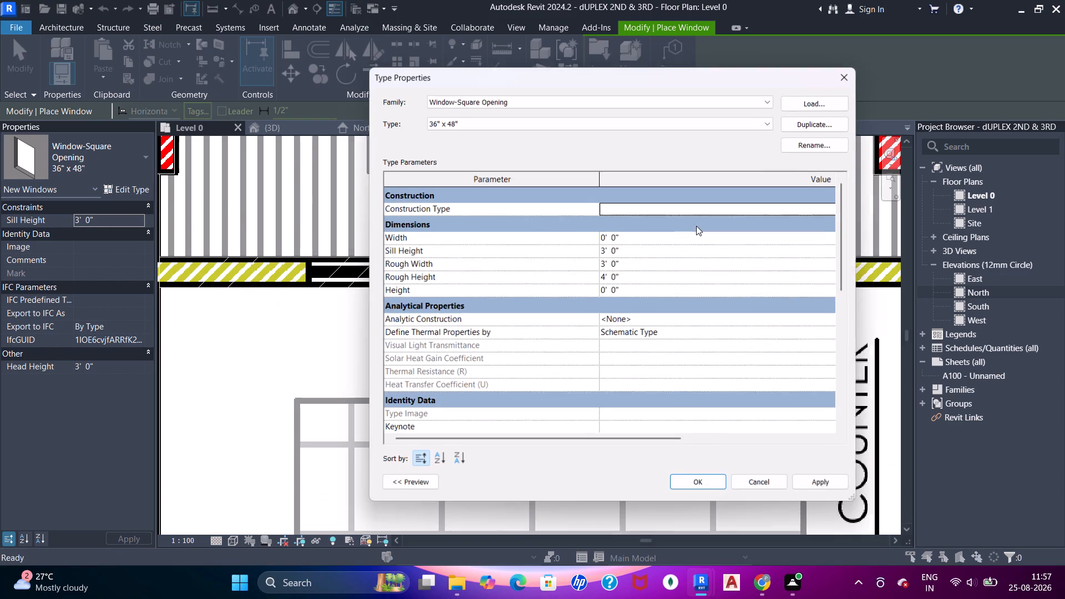
pyautogui.click(646, 266)
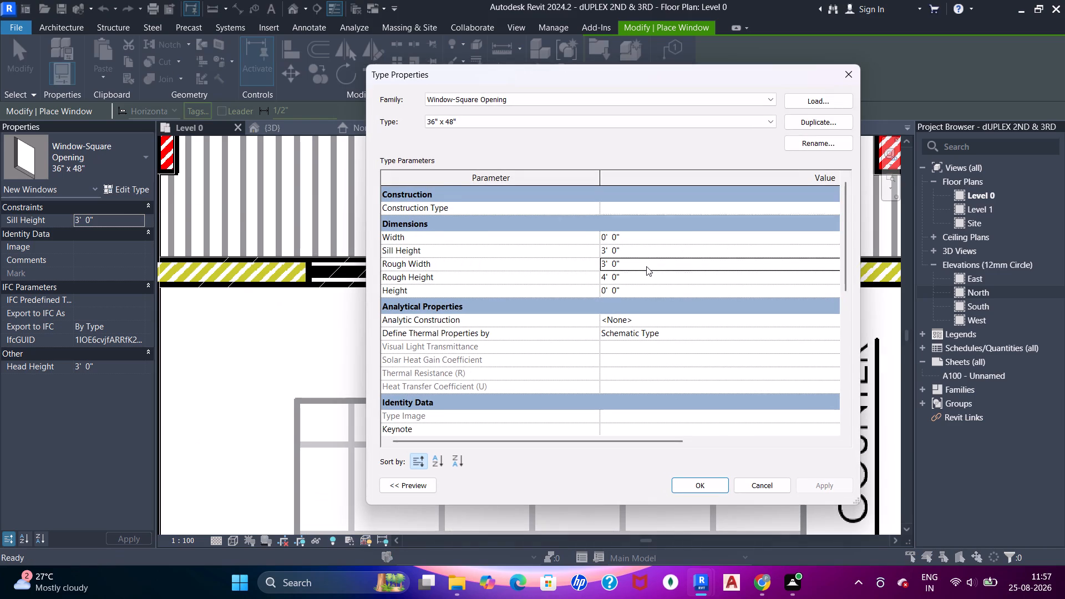
pyautogui.write('2\'6"')
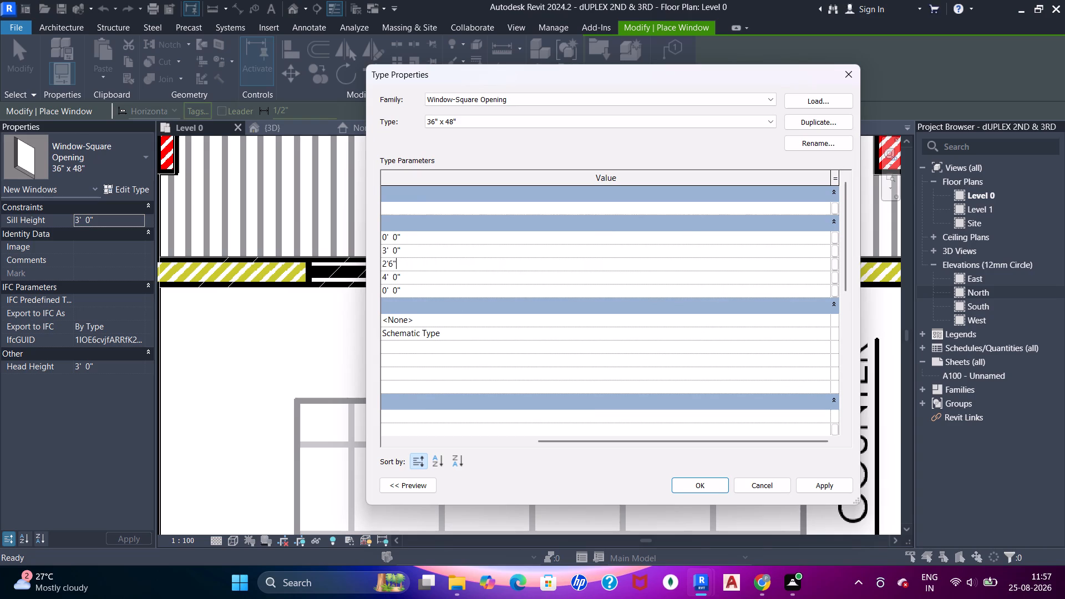
pyautogui.press('Return')
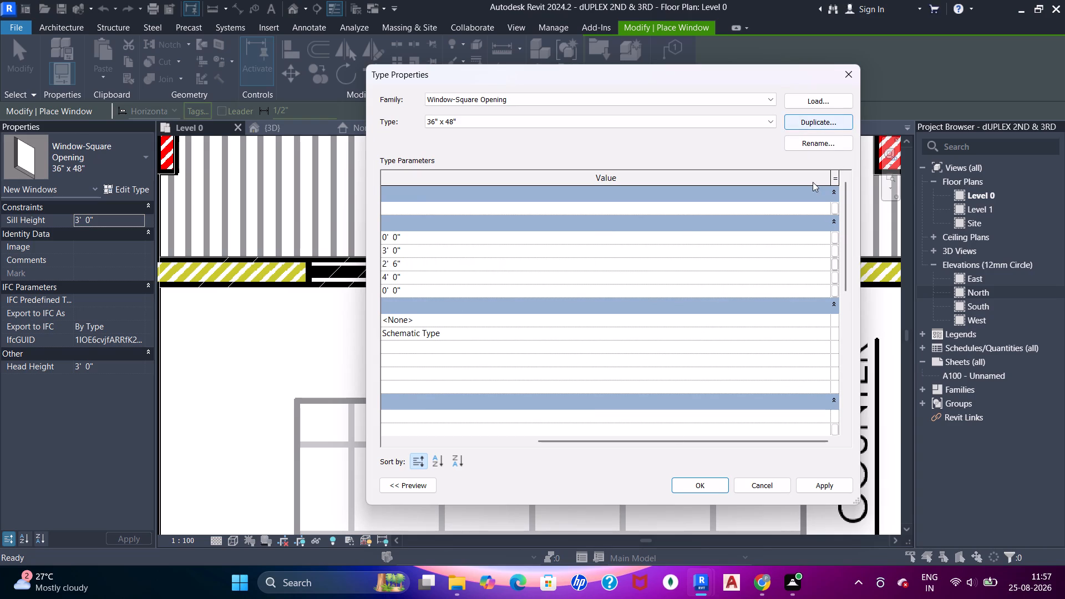
# Duplicate the Window-Square Opening 36" x 48" type as a new type named w.
pyautogui.click(800, 126)
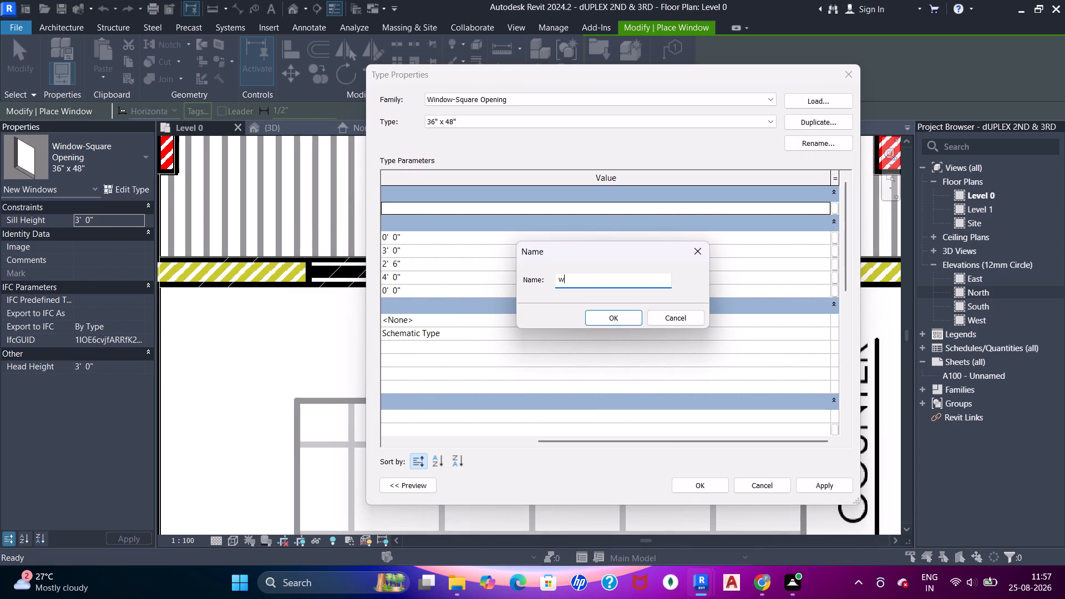
pyautogui.press('w')
pyautogui.press('Return')
pyautogui.click(683, 481)
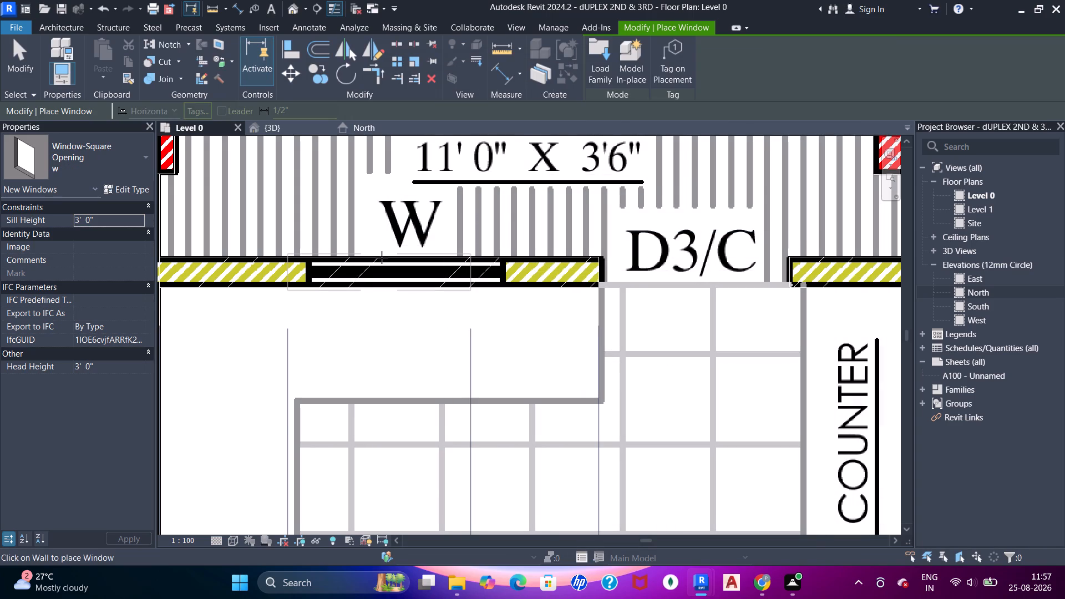
# Place a w window in the kitchen-utility wall at the opening marked W on the plan.
pyautogui.scroll(5, 383, 260)
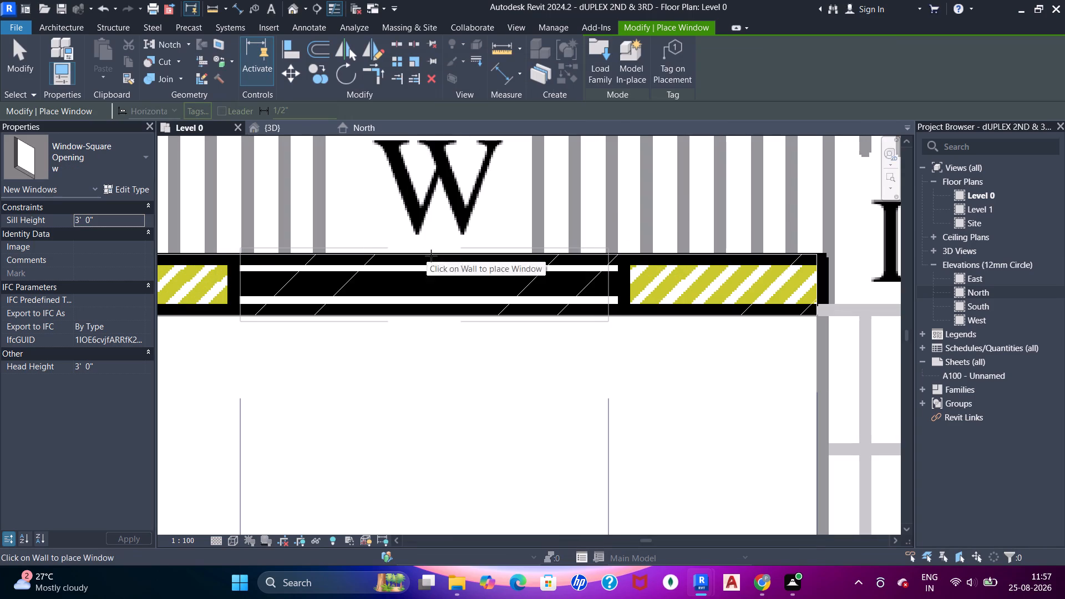
pyautogui.scroll(-5, 431, 256)
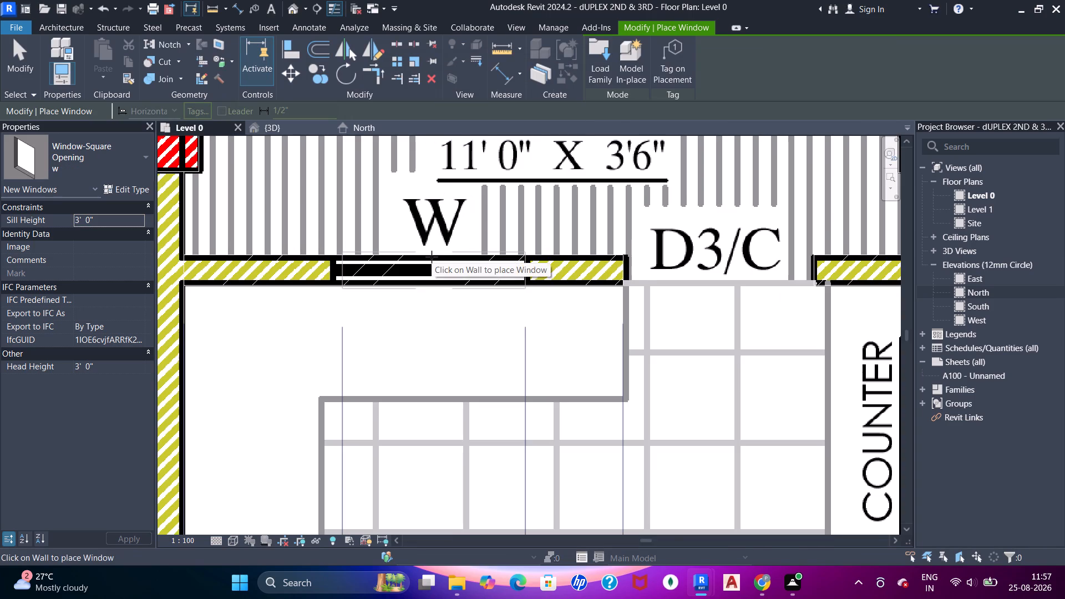
pyautogui.scroll(1, 432, 257)
pyautogui.click(431, 257)
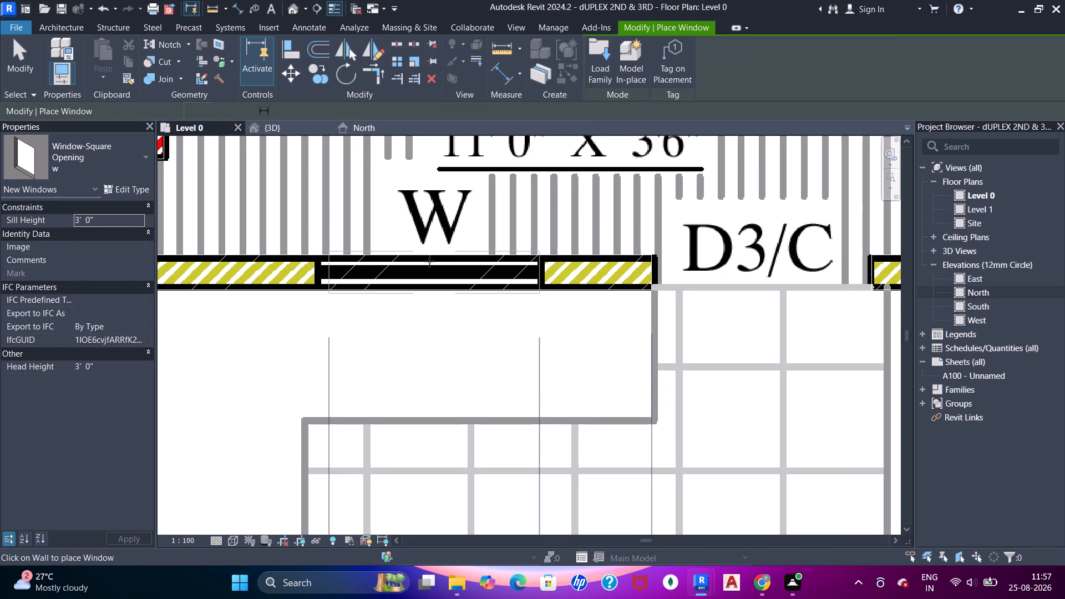
pyautogui.press('Escape')
pyautogui.press('Escape')
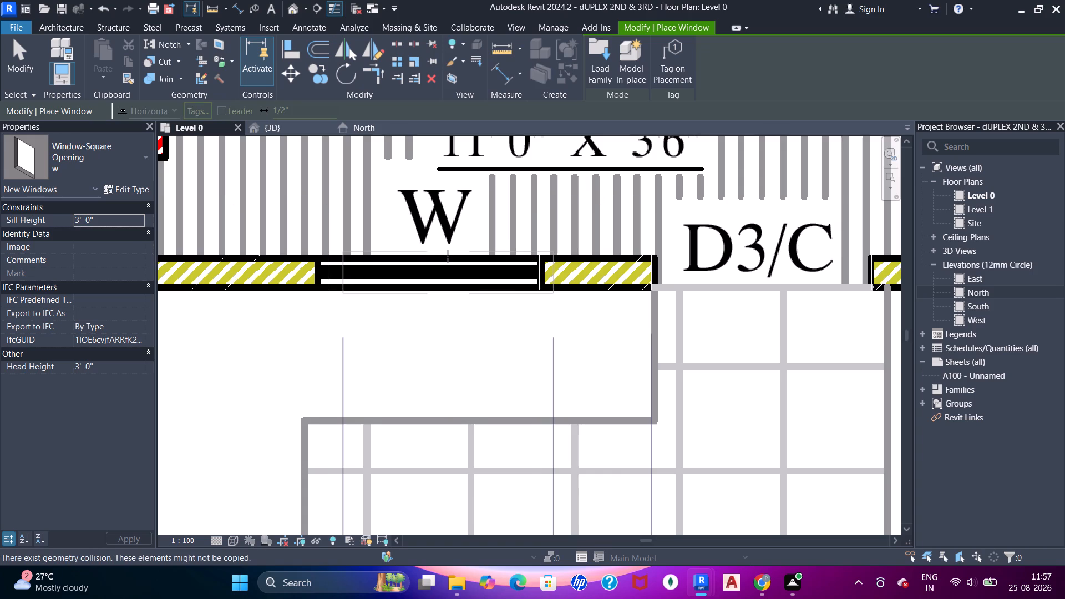
pyautogui.press('Escape')
pyautogui.click(448, 256)
pyautogui.press('Escape')
pyautogui.press('Escape')
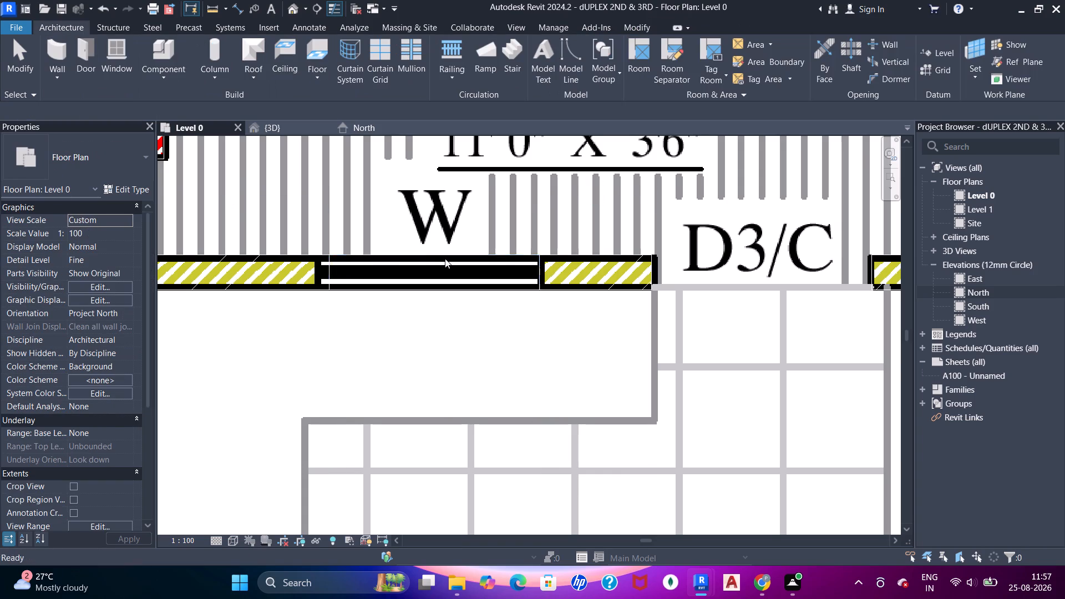
pyautogui.press('Escape')
pyautogui.press('Escape')
# Nudge the kitchen-utility window slightly toward the plan's W opening, away from door D3/C.
pyautogui.click(445, 258)
pyautogui.press('Escape')
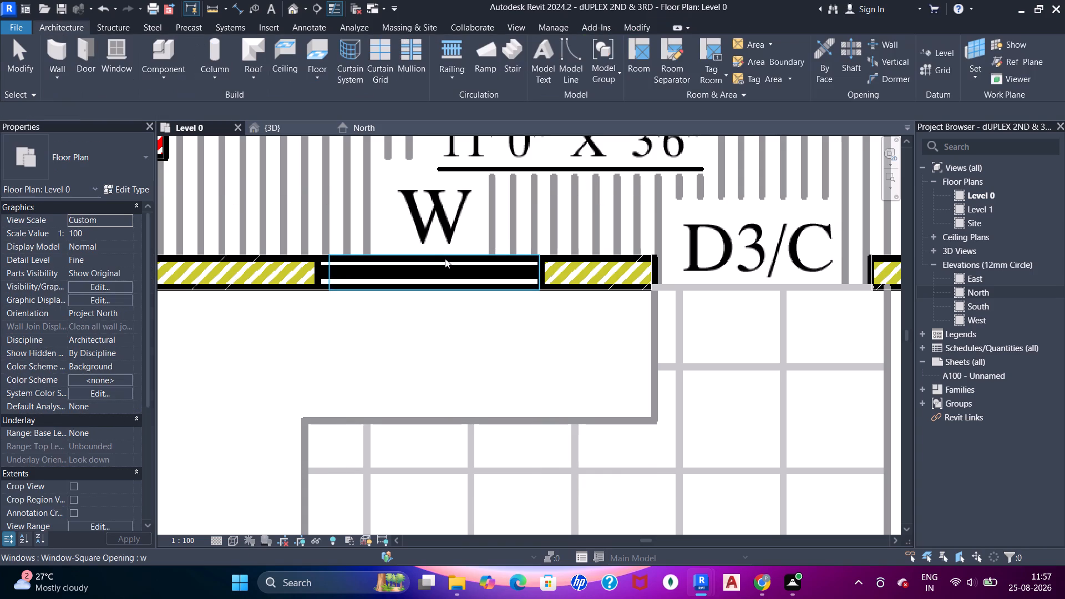
pyautogui.press('Left')
pyautogui.press('Left')
pyautogui.press('Left')
pyautogui.press('Left')
pyautogui.press('Left')
pyautogui.press('Left')
pyautogui.click(445, 251)
pyautogui.press('Left')
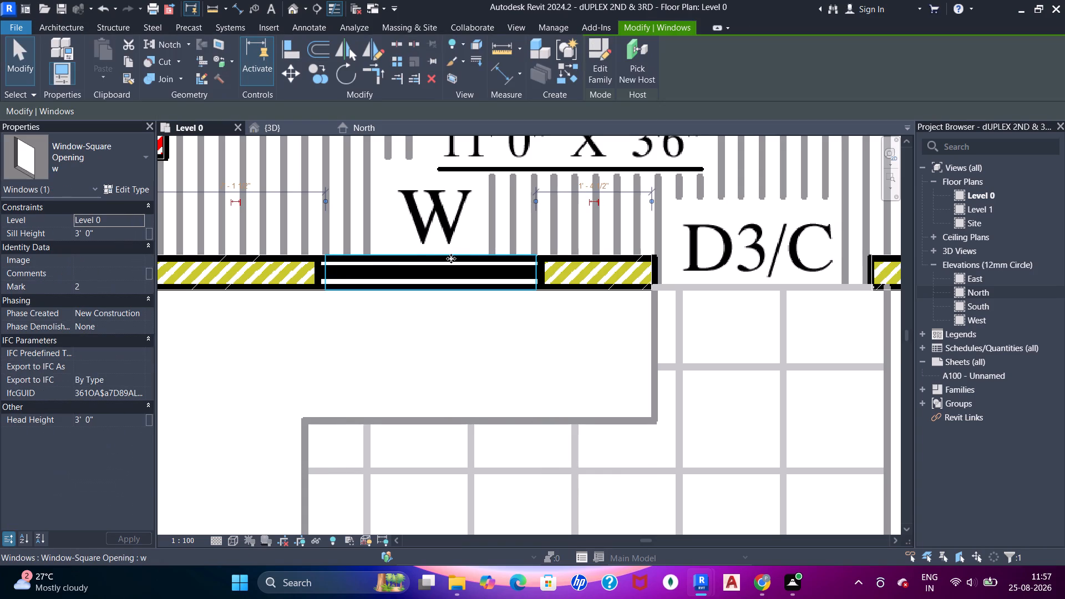
pyautogui.press('Escape')
# Examine the W window openings in the exterior wall behind the staircase, beside the utility.
pyautogui.scroll(-6, 511, 277)
pyautogui.moveTo(559, 241); pyautogui.dragTo(479, 247, button='middle')
pyautogui.press('Escape')
pyautogui.press('Escape')
pyautogui.moveTo(557, 280); pyautogui.dragTo(523, 281, button='middle')
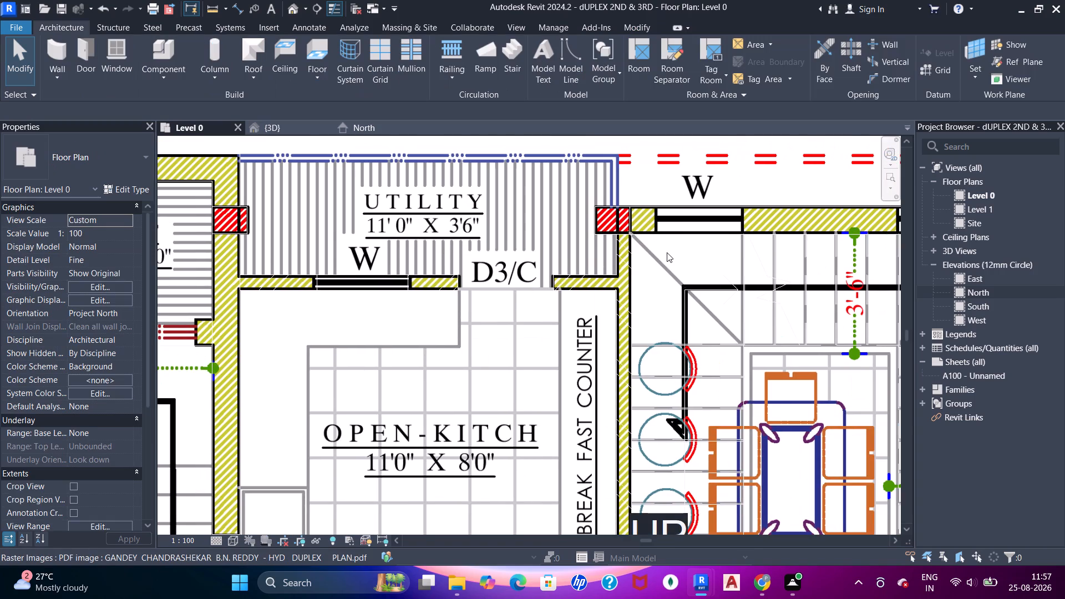
pyautogui.moveTo(628, 271); pyautogui.dragTo(462, 305, button='middle')
pyautogui.scroll(3, 502, 263)
pyautogui.scroll(-4, 505, 259)
pyautogui.moveTo(522, 250); pyautogui.dragTo(450, 252, button='middle')
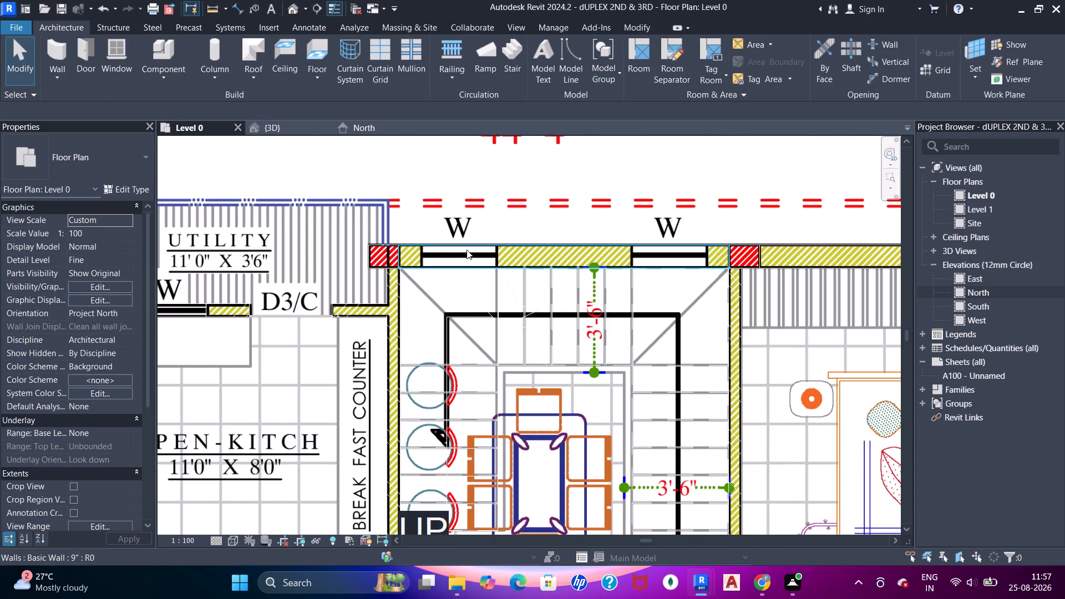
pyautogui.scroll(-5, 466, 250)
pyautogui.moveTo(476, 257); pyautogui.dragTo(497, 214, button='middle')
pyautogui.scroll(5, 497, 213)
pyautogui.moveTo(484, 209); pyautogui.dragTo(484, 220, button='middle')
pyautogui.press('Escape')
pyautogui.press('Escape')
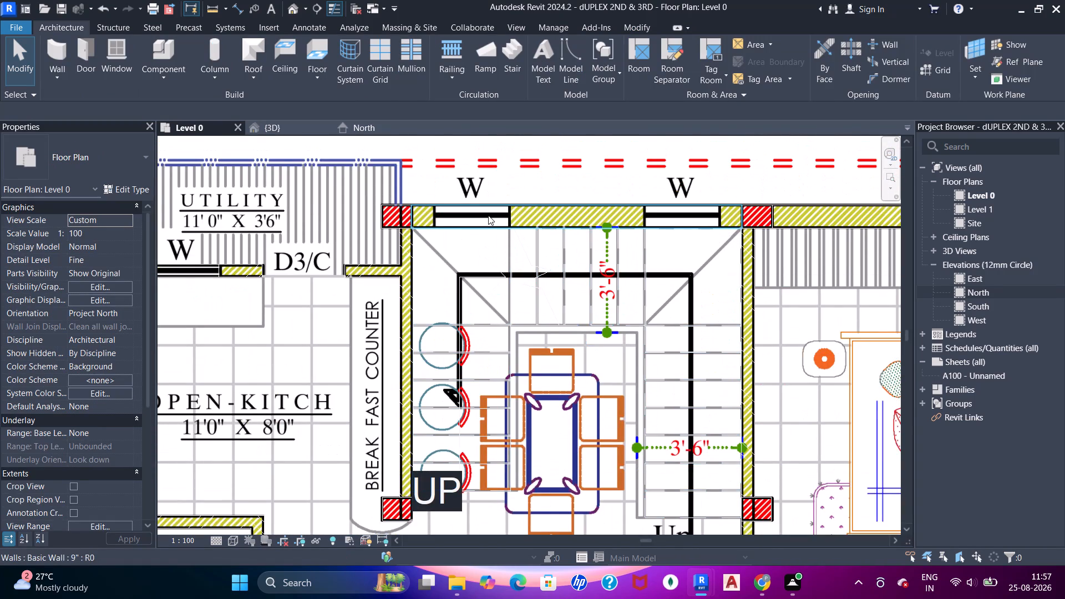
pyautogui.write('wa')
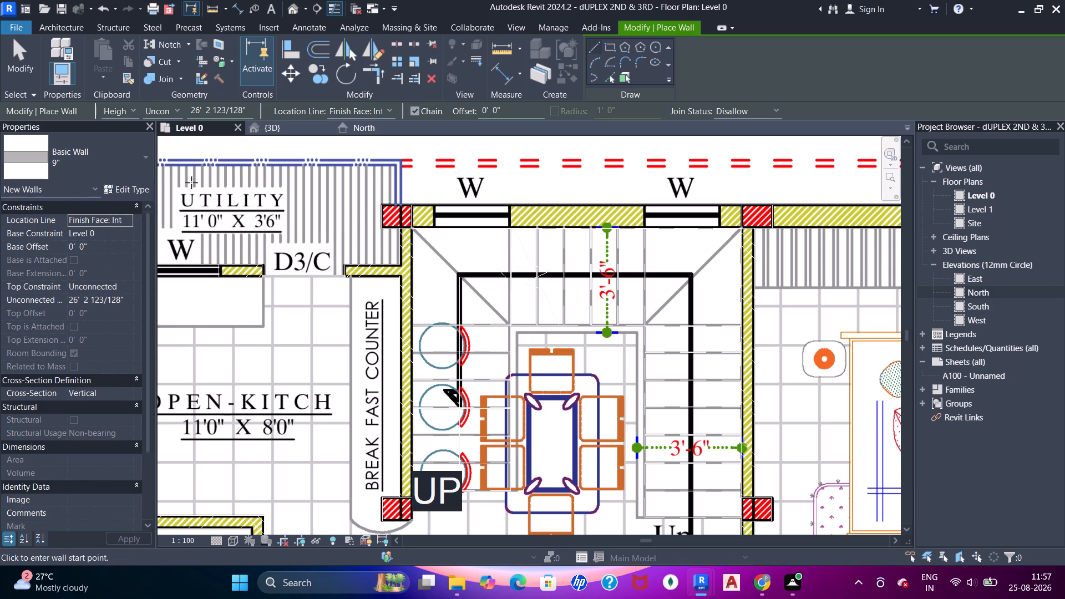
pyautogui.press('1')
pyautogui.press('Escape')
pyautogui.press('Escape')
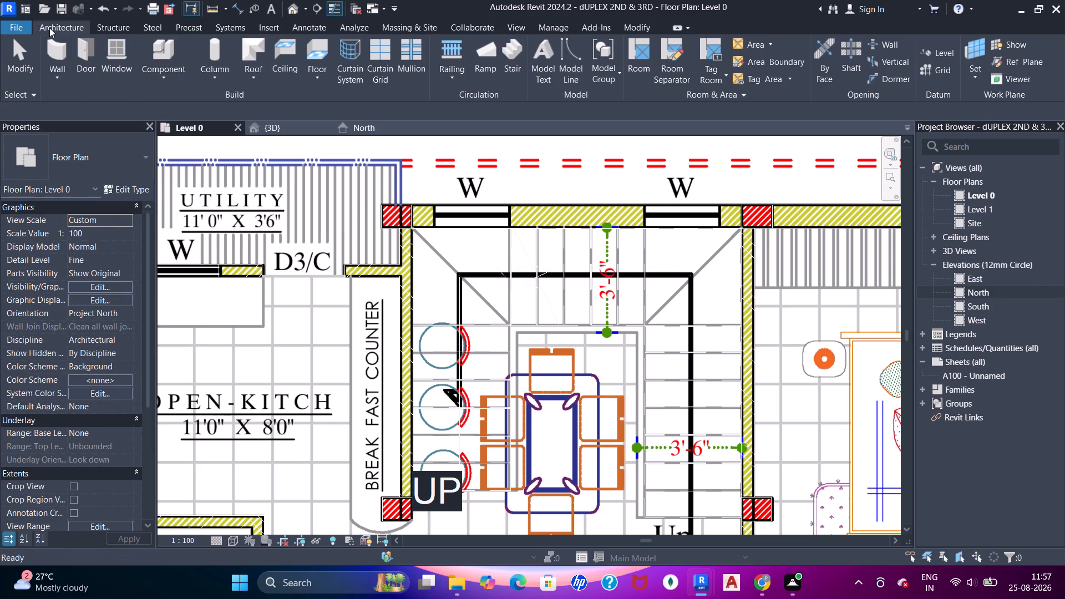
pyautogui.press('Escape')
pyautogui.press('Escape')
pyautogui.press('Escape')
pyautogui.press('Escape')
# Start the Window tool and duplicate the Window-Square Opening w type as w1.
pyautogui.click(124, 63)
pyautogui.click(117, 189)
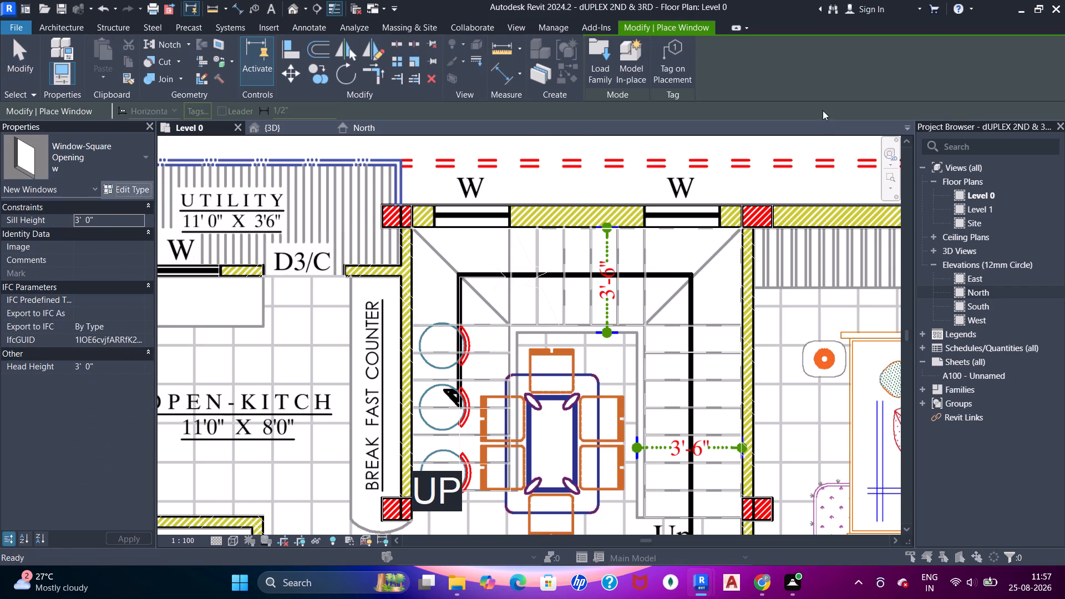
pyautogui.click(820, 119)
pyautogui.write('w11')
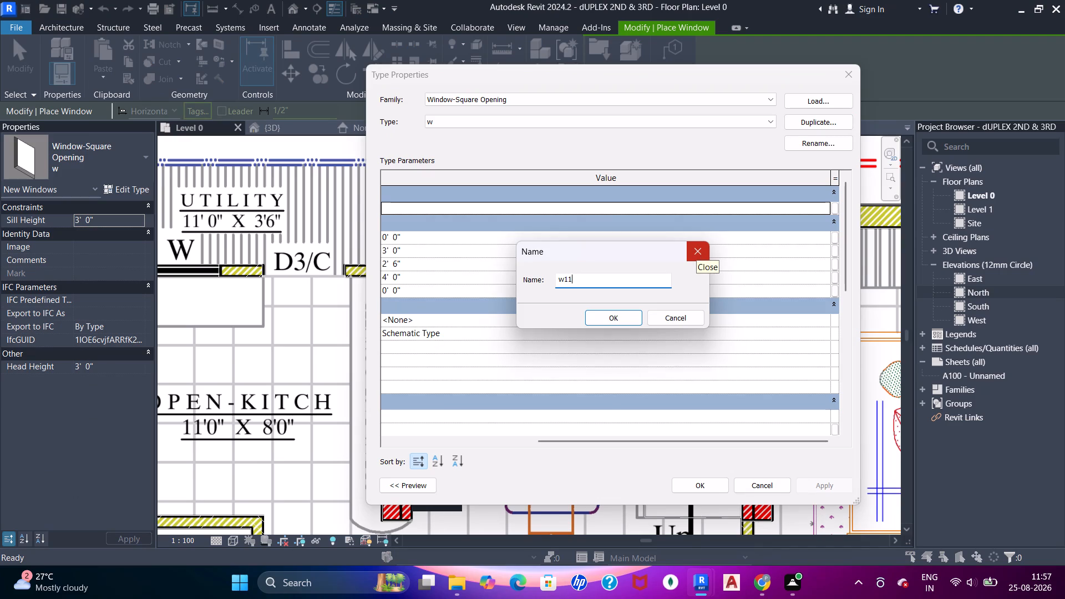
pyautogui.press('BackSpace')
pyautogui.press('Return')
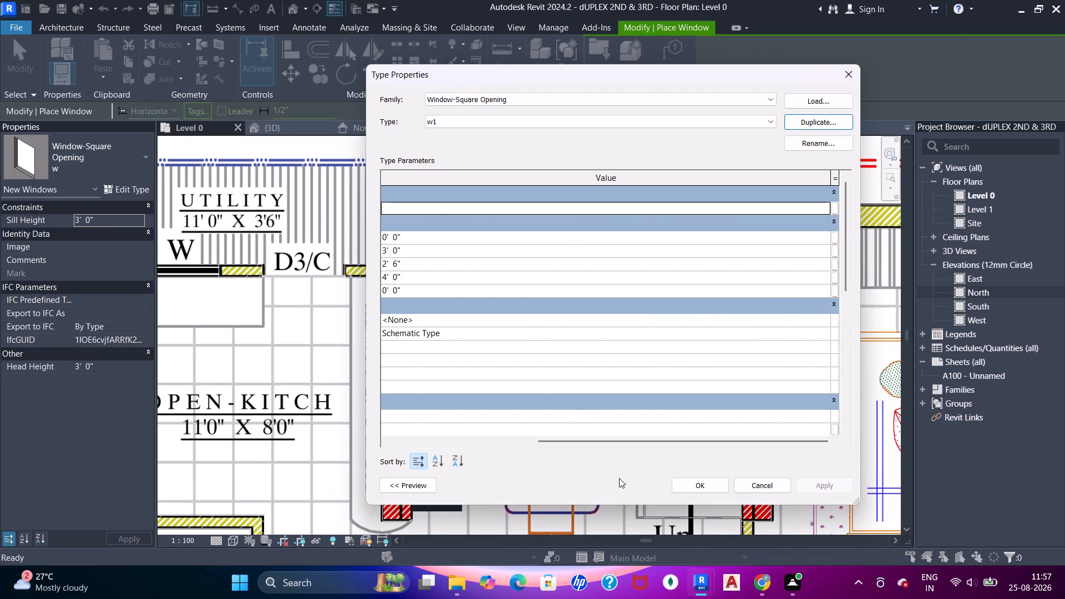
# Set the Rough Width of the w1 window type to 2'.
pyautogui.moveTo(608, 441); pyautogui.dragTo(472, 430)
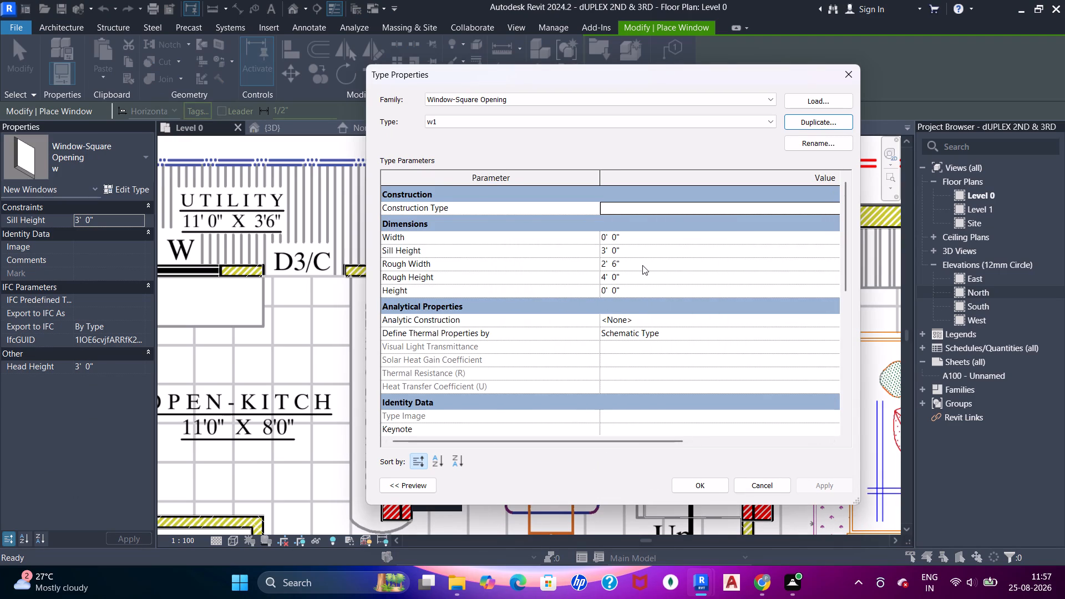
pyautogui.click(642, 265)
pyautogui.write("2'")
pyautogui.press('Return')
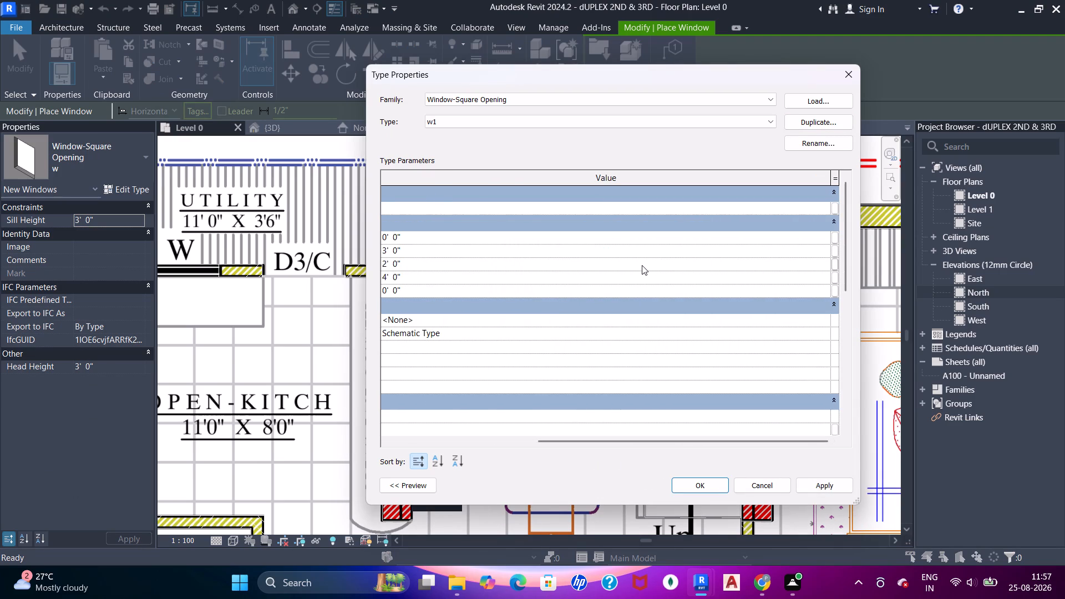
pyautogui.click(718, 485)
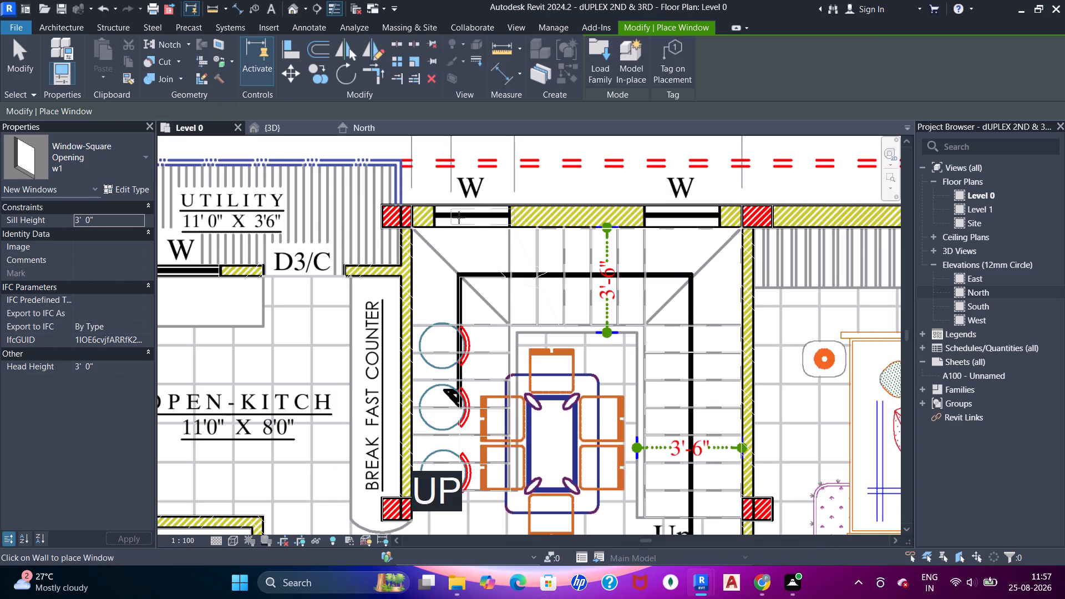
# Set the Rough Width of the w1 window type to 2'6" to suit the staircase wall's W opening.
pyautogui.scroll(6, 451, 217)
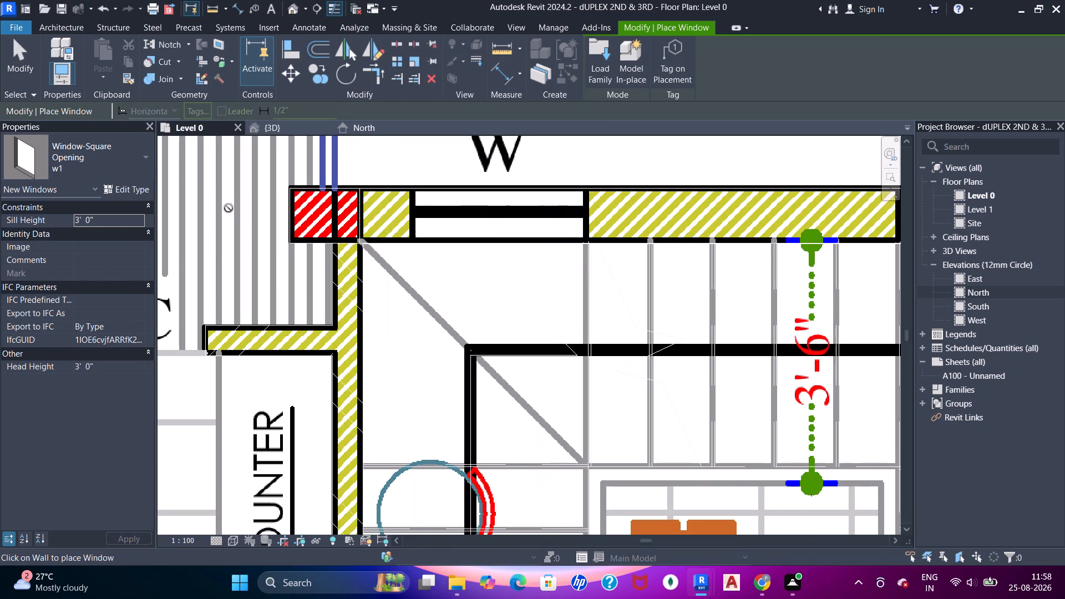
pyautogui.click(116, 191)
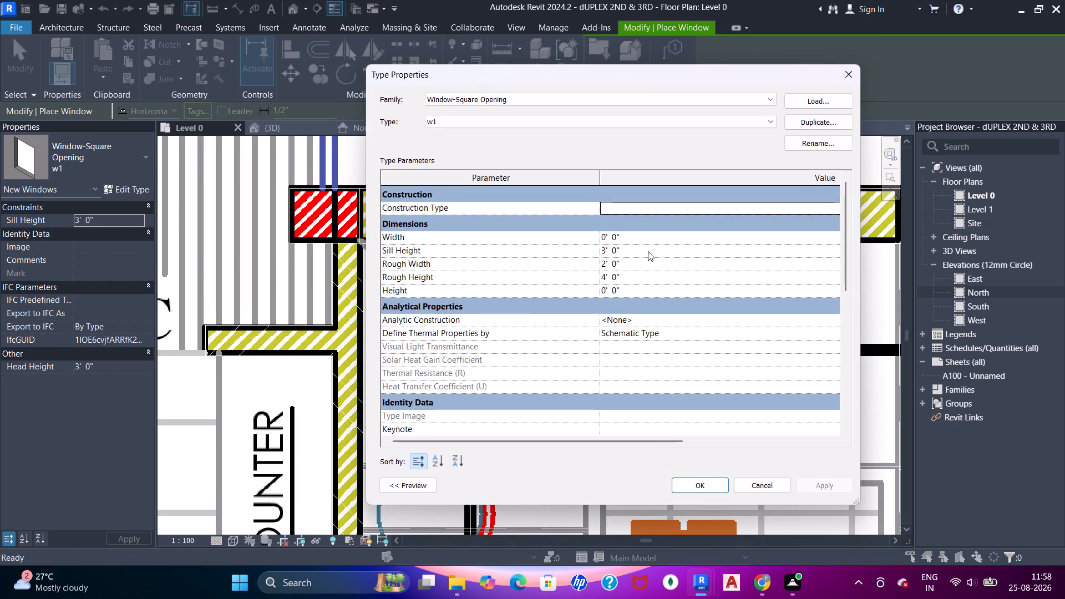
pyautogui.click(646, 267)
pyautogui.write('2\'6"')
pyautogui.press('Return')
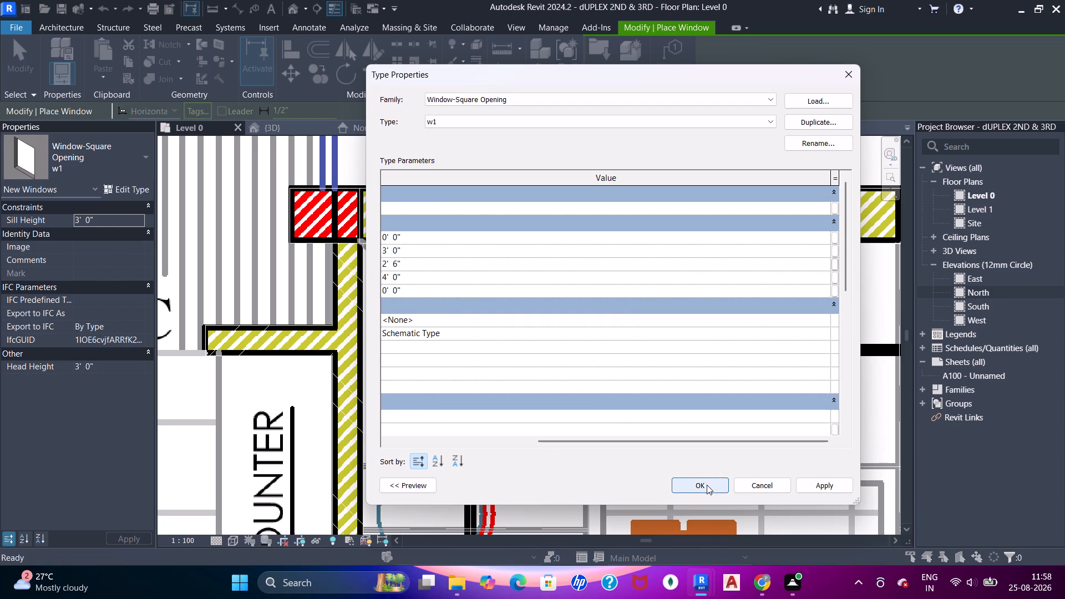
pyautogui.click(707, 485)
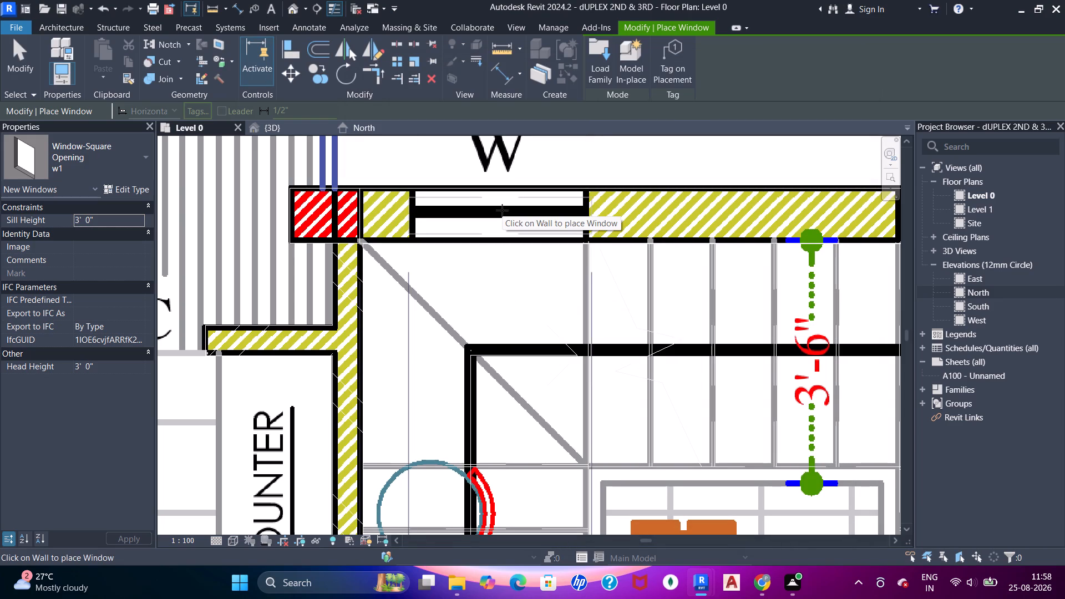
# Place a w1 window in the exterior staircase wall at the W opening nearest the utility.
pyautogui.click(502, 210)
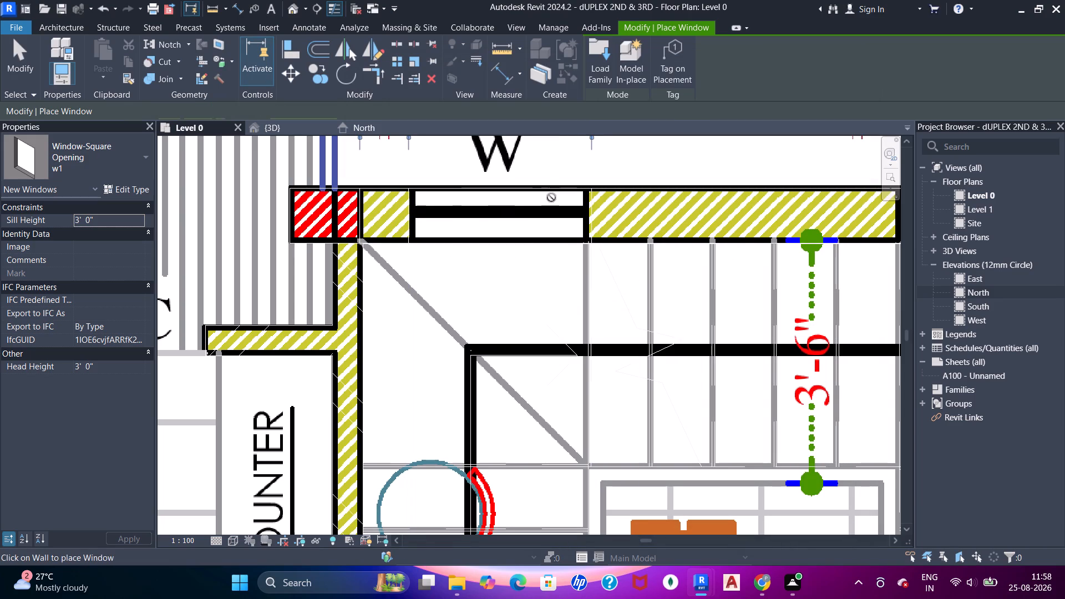
pyautogui.press('Escape')
pyautogui.press('Escape')
pyautogui.press('Escape')
pyautogui.press('Escape')
pyautogui.press('Escape')
pyautogui.press('Escape')
pyautogui.press('Escape')
# Set the Sill Height of the staircase wall's w1 window to 4'.
pyautogui.click(443, 187)
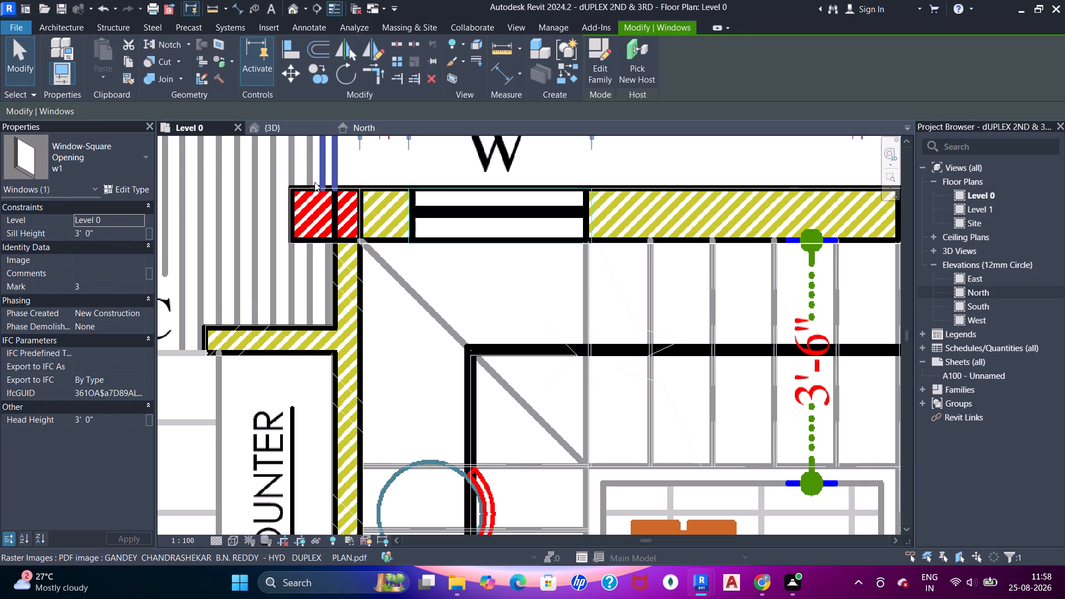
pyautogui.click(118, 185)
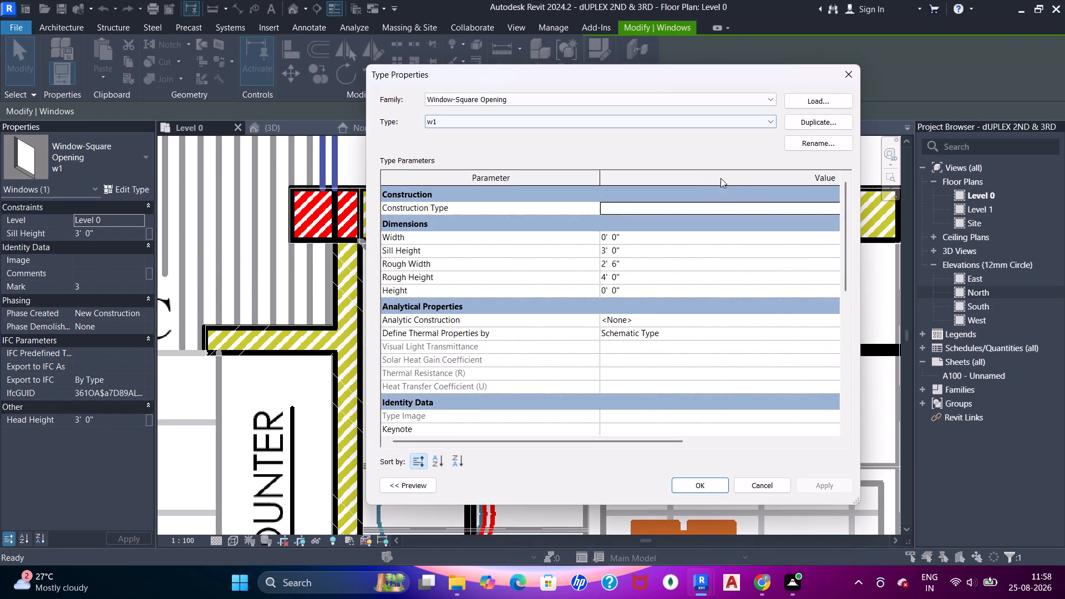
pyautogui.press('Escape')
pyautogui.click(106, 236)
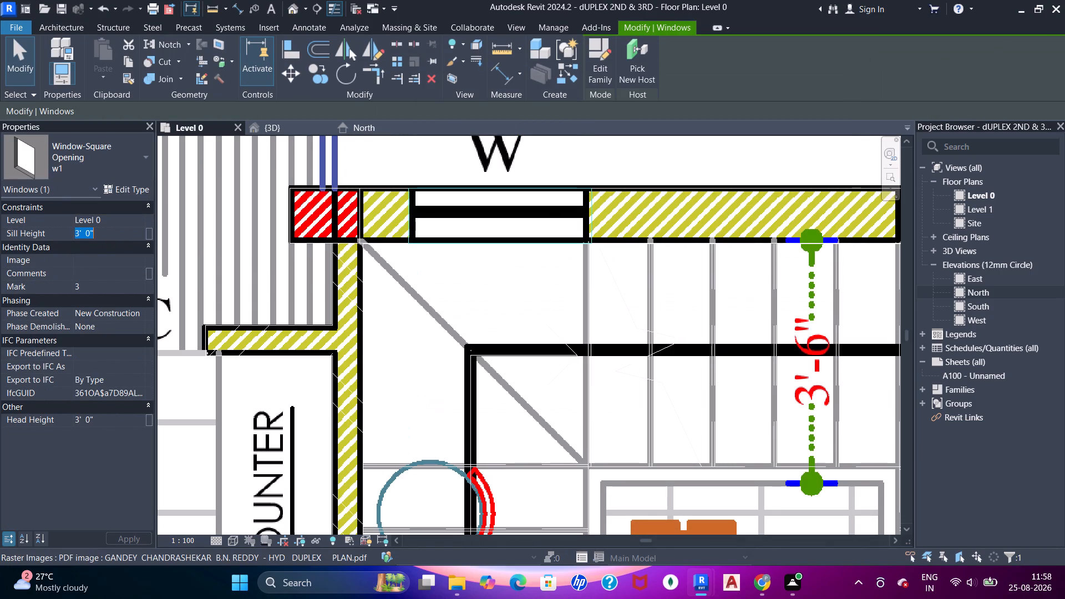
pyautogui.write("4'")
pyautogui.press('Return')
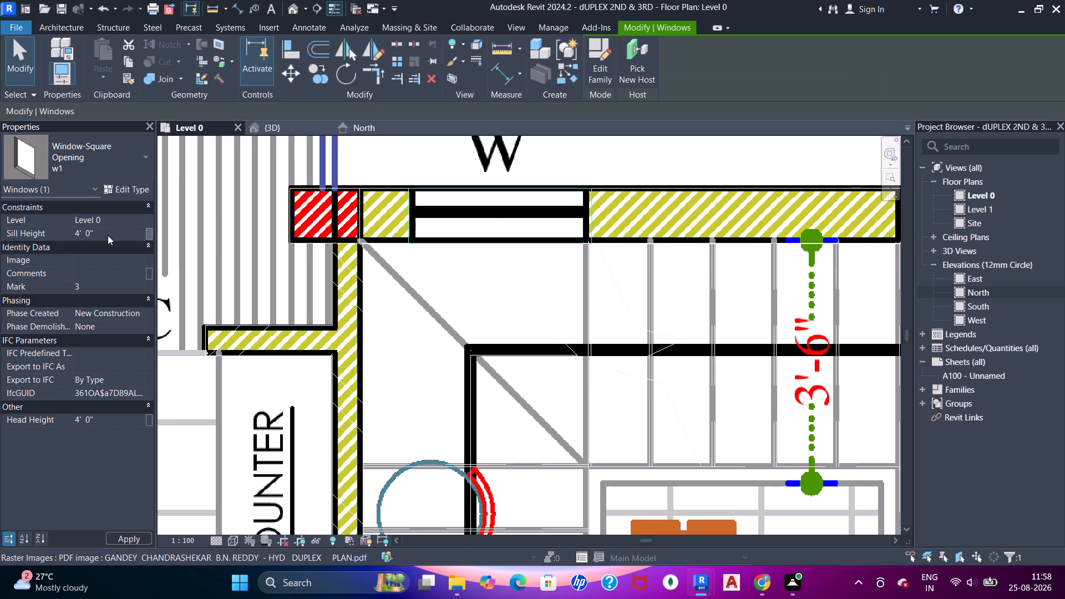
# Examine the staircase window and the kitchen-utility window from the rear in the 3D view.
pyautogui.scroll(-4, 505, 232)
pyautogui.click(256, 129)
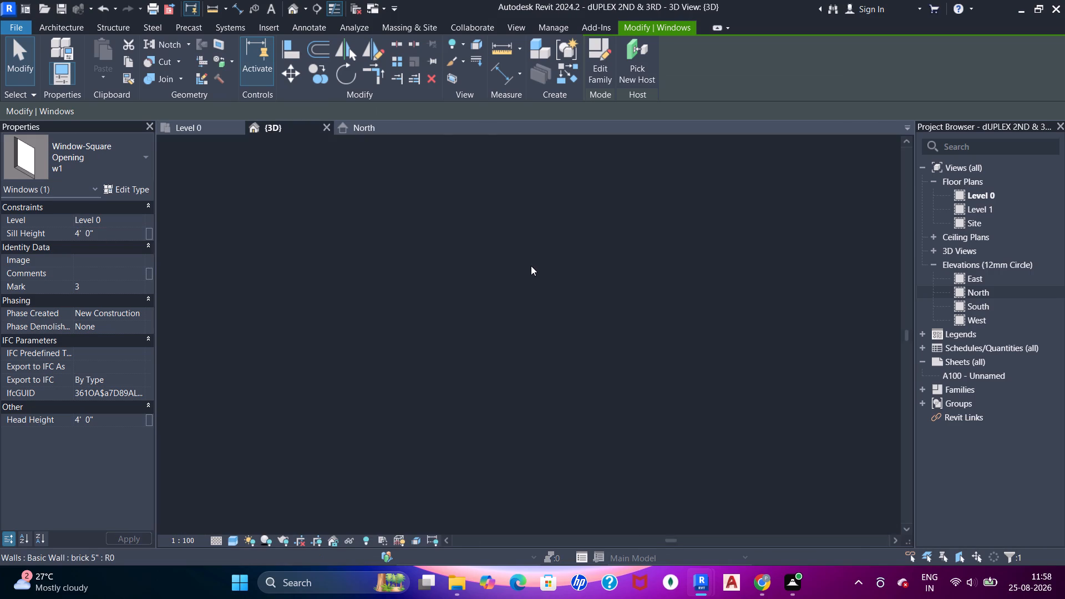
pyautogui.scroll(-7, 531, 266)
pyautogui.keyDown('shift'); pyautogui.moveTo(466, 396); pyautogui.dragTo(745, 337, button='middle'); pyautogui.keyUp('shift')
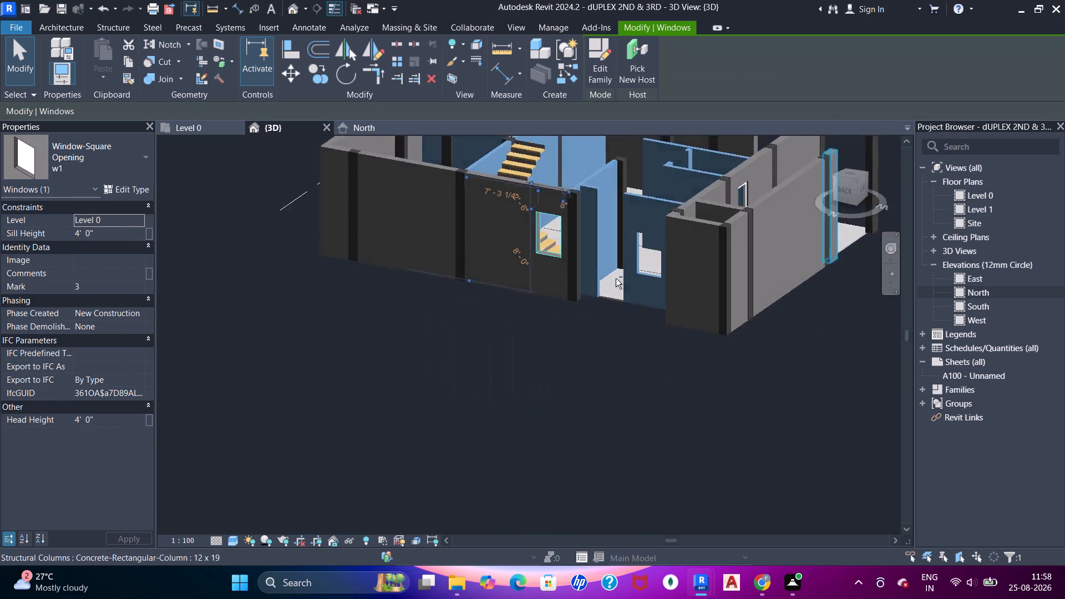
pyautogui.keyDown('shift'); pyautogui.moveTo(582, 267); pyautogui.dragTo(612, 238, button='middle'); pyautogui.keyUp('shift')
pyautogui.scroll(3, 569, 256)
pyautogui.keyDown('shift'); pyautogui.moveTo(563, 269); pyautogui.dragTo(569, 269, button='middle'); pyautogui.keyUp('shift')
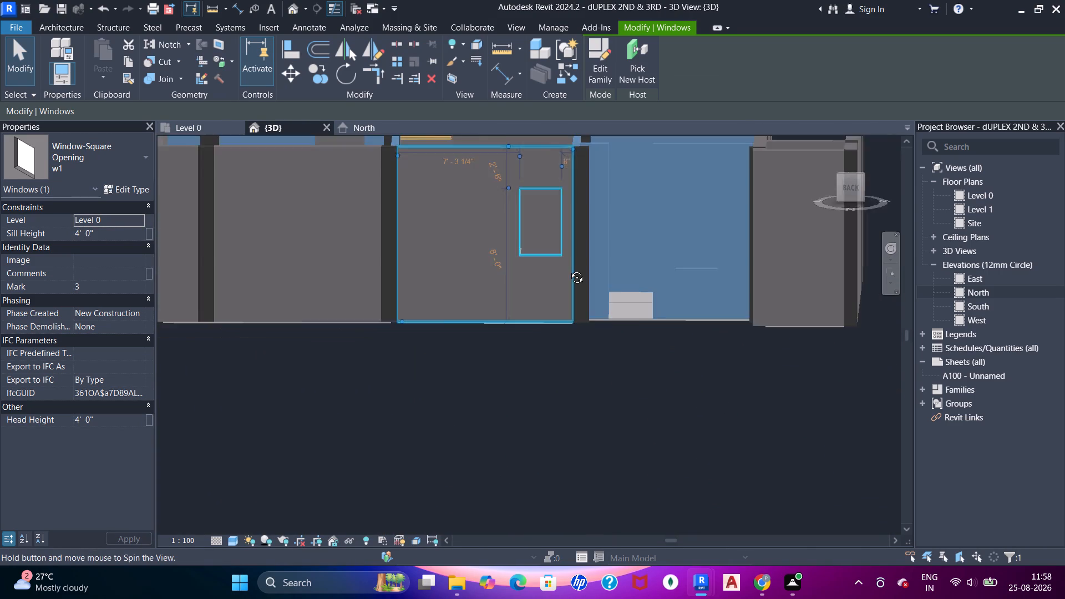
pyautogui.keyDown('shift'); pyautogui.moveTo(569, 269); pyautogui.dragTo(528, 299, button='middle'); pyautogui.keyUp('shift')
pyautogui.scroll(1, 498, 272)
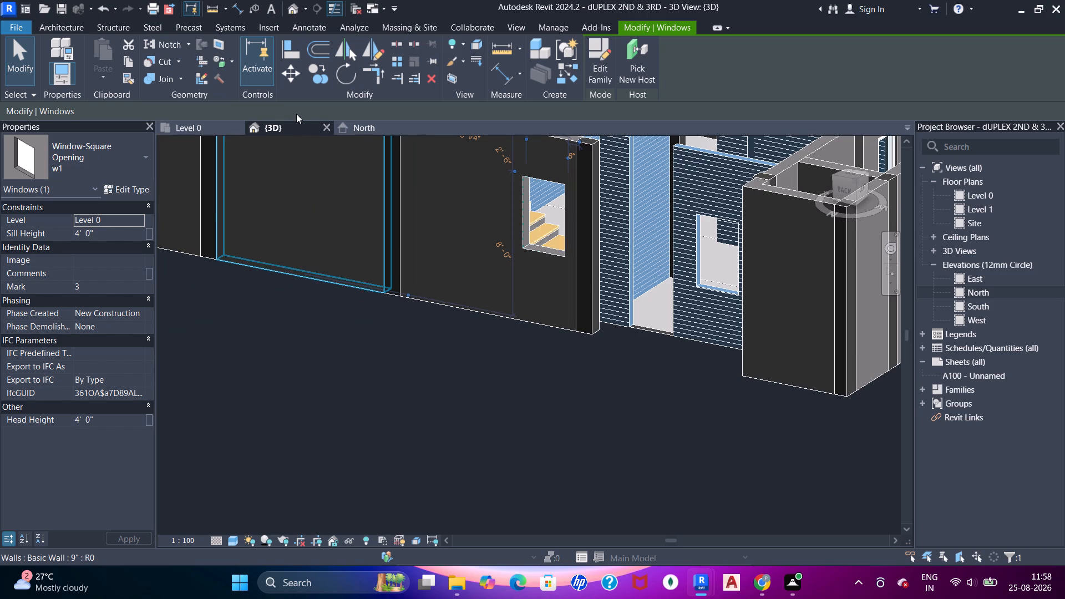
# Set the Rough Height of the w1 window type to 3'.
pyautogui.click(131, 187)
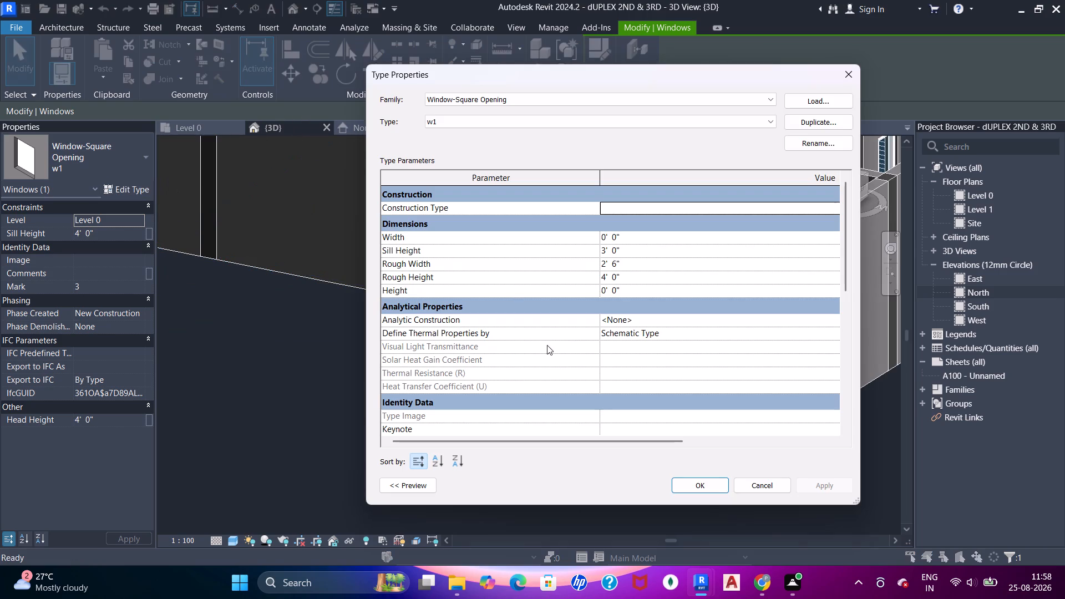
pyautogui.click(659, 275)
pyautogui.write("3'")
pyautogui.press('Return')
pyautogui.click(682, 501)
pyautogui.click(686, 490)
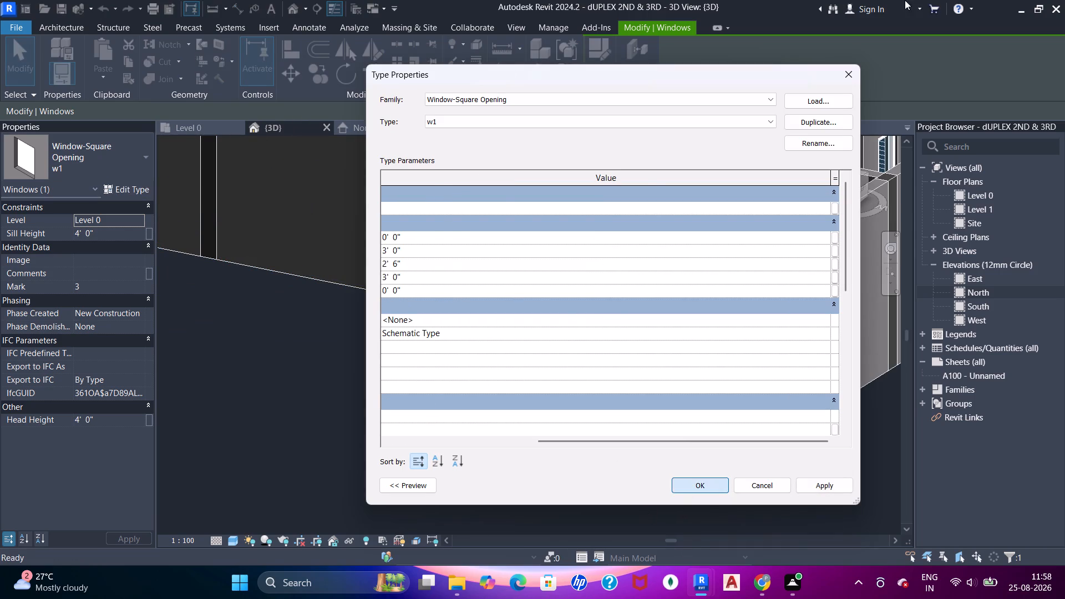
# Set the Sill Height of the staircase wall's w1 window to 5' and check it in the 3D view.
pyautogui.scroll(-3, 518, 263)
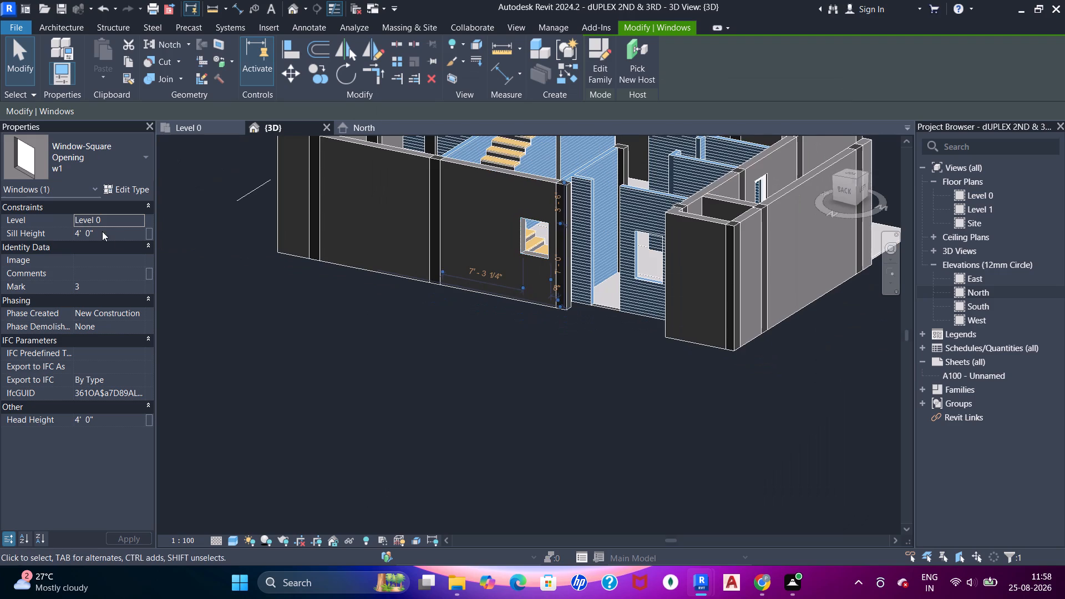
pyautogui.click(121, 237)
pyautogui.write("5'")
pyautogui.press('Return')
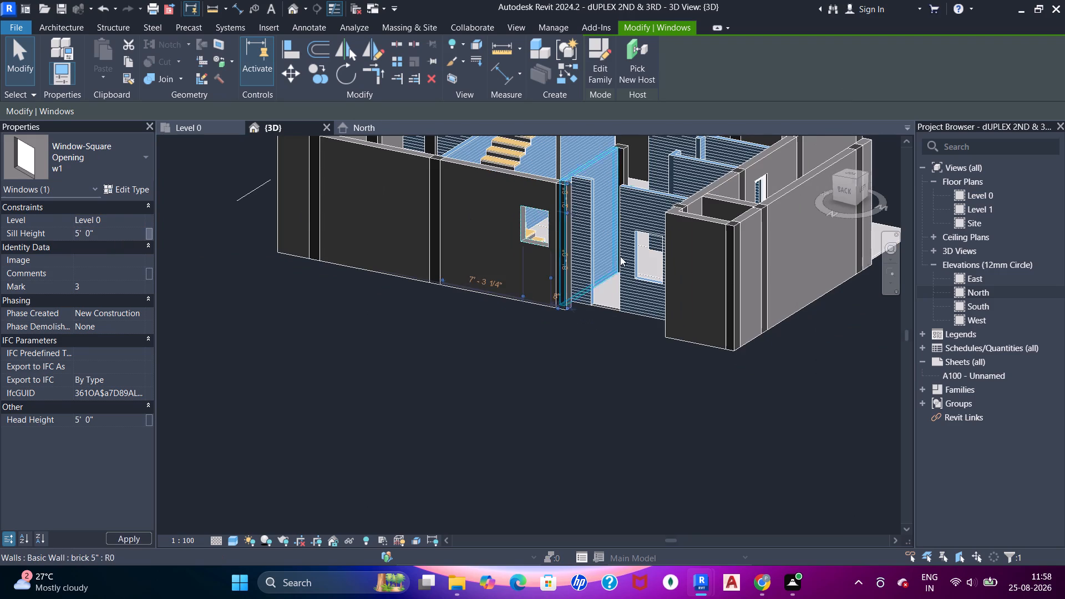
pyautogui.press('Escape')
pyautogui.scroll(-7, 559, 250)
pyautogui.keyDown('shift'); pyautogui.scroll(1, 579, 270); pyautogui.keyUp('shift')
pyautogui.keyDown('shift'); pyautogui.moveTo(579, 270); pyautogui.dragTo(516, 308, button='middle'); pyautogui.keyUp('shift')
pyautogui.scroll(5, 428, 269)
pyautogui.moveTo(444, 275); pyautogui.dragTo(473, 266, button='middle')
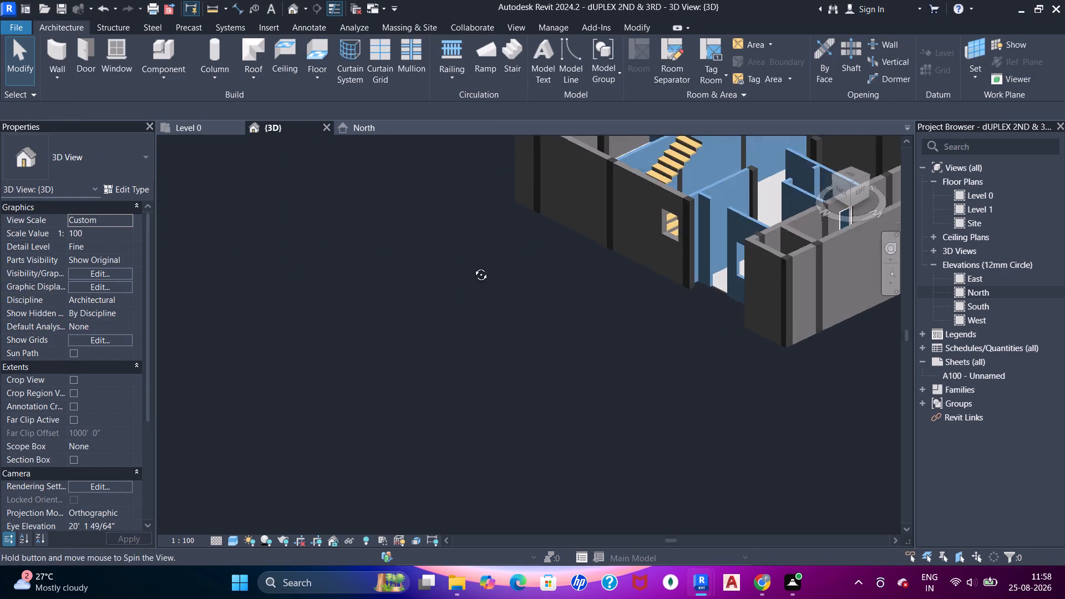
pyautogui.moveTo(473, 266); pyautogui.dragTo(473, 268, button='middle')
# On the Level 0 plan, copy the staircase wall's w1 window to the other W opening in the same wall.
pyautogui.click(190, 130)
pyautogui.scroll(-4, 525, 244)
pyautogui.scroll(4, 530, 232)
pyautogui.click(529, 232)
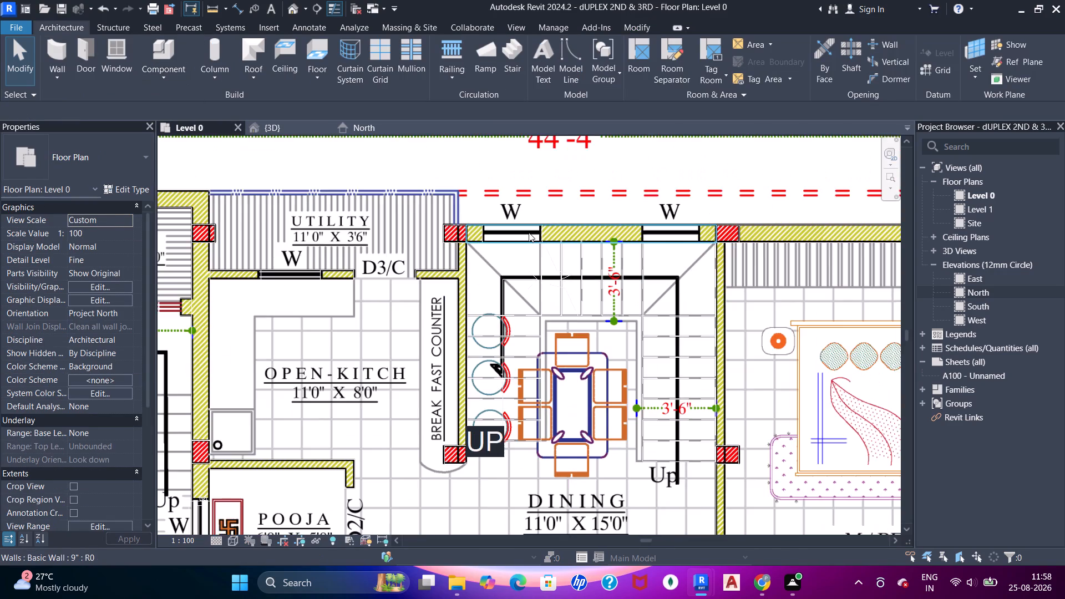
pyautogui.scroll(5, 557, 238)
pyautogui.moveTo(559, 238); pyautogui.dragTo(525, 250, button='middle')
pyautogui.press('Escape')
pyautogui.click(475, 224)
pyautogui.press('Escape')
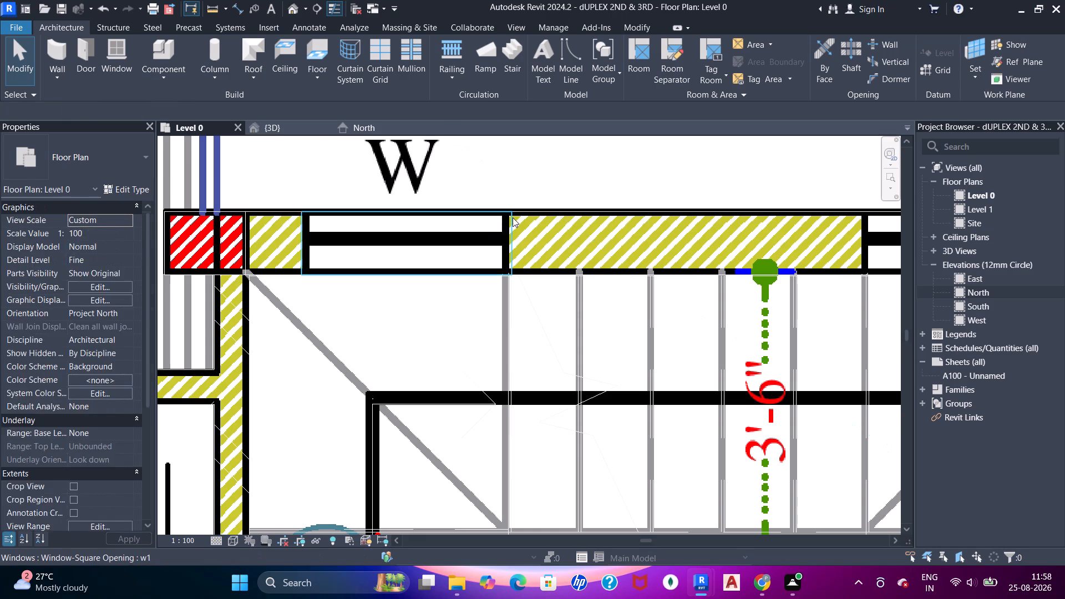
pyautogui.click(513, 217)
pyautogui.moveTo(551, 246); pyautogui.dragTo(373, 275, button='middle')
pyautogui.press('c')
pyautogui.press('o')
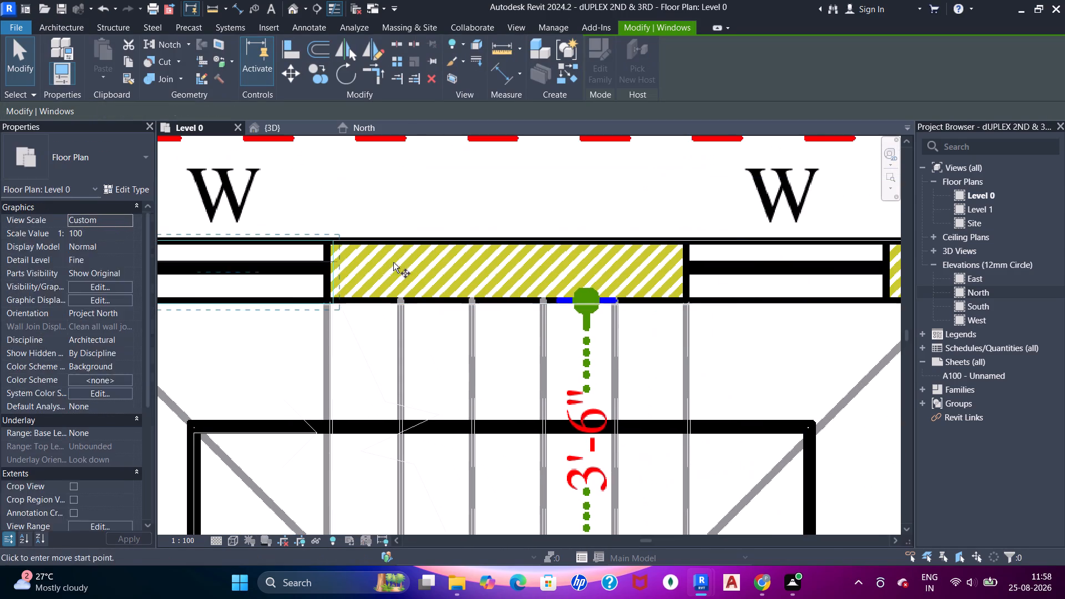
pyautogui.click(335, 301)
pyautogui.moveTo(608, 329); pyautogui.dragTo(294, 330, button='middle')
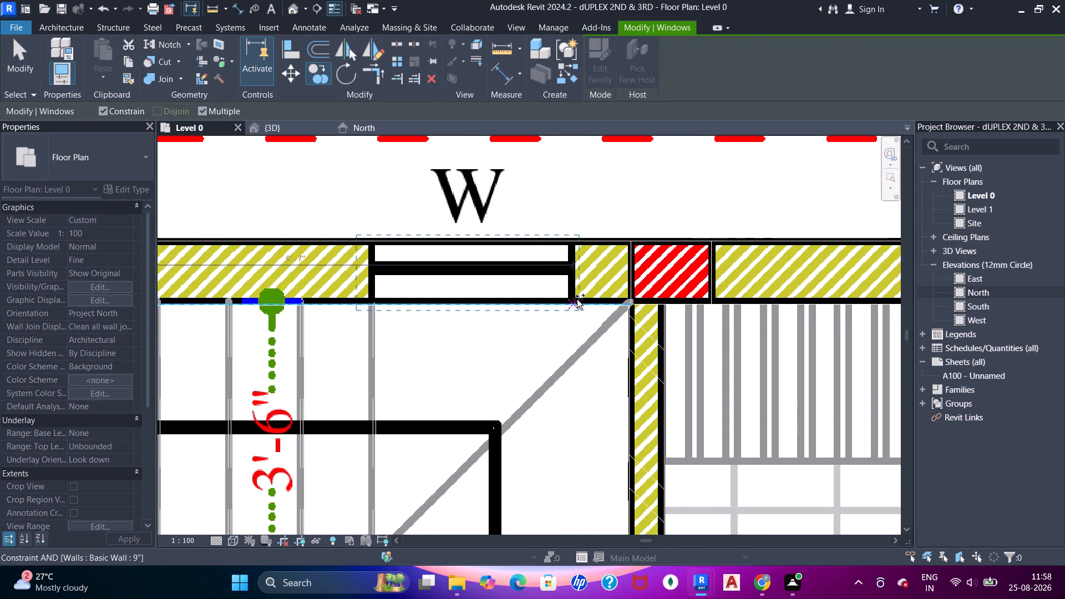
pyautogui.click(575, 299)
pyautogui.press('Escape')
pyautogui.press('Escape')
pyautogui.press('Escape')
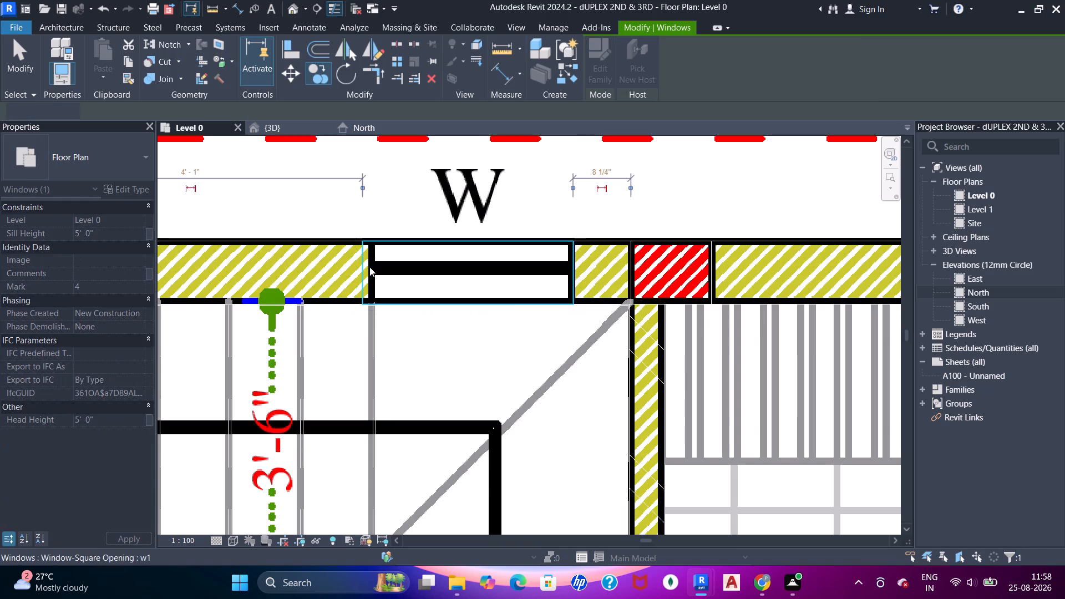
pyautogui.press('Escape')
pyautogui.press('Escape')
# Nudge the copied w1 window about 1/2" toward the adjacent column to match the W opening on the plan.
pyautogui.click(366, 264)
pyautogui.scroll(1, 381, 257)
pyautogui.press('Right')
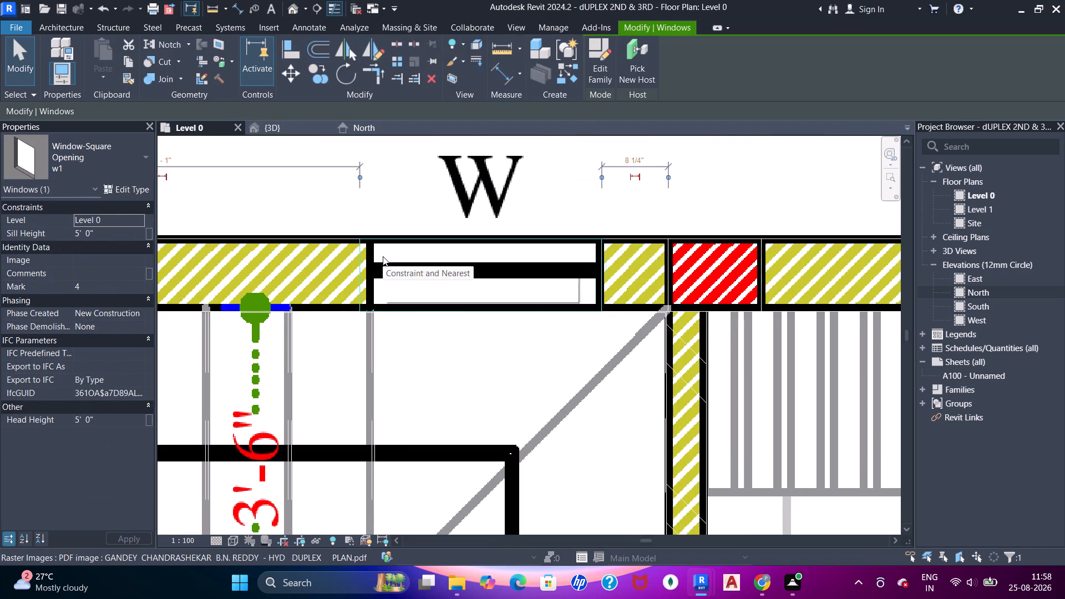
# Examine both w1 windows in the staircase wall from the rear in the 3D view.
pyautogui.click(280, 130)
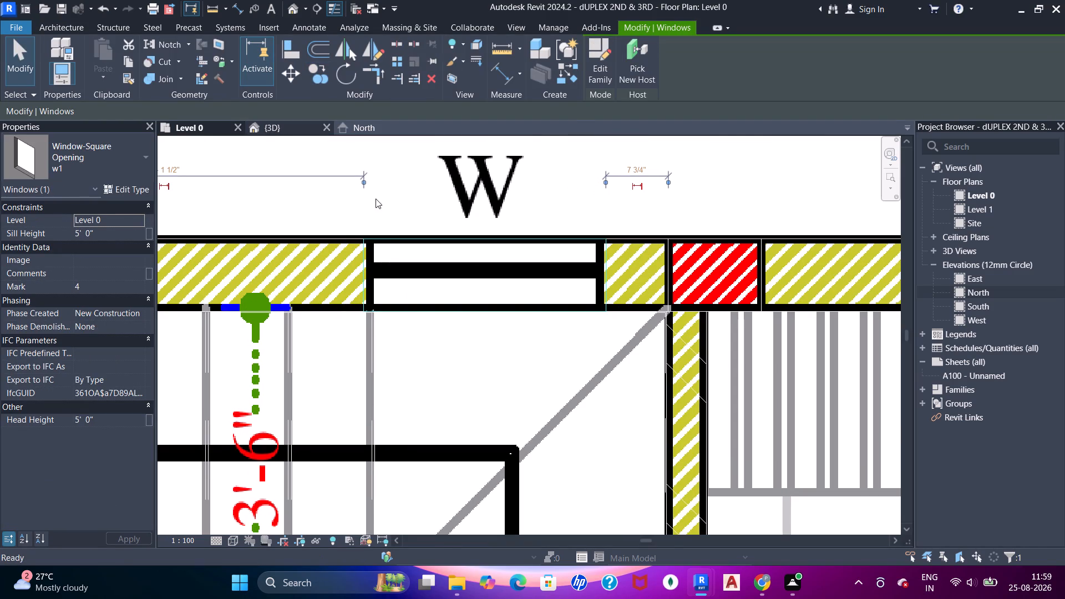
pyautogui.scroll(-5, 489, 248)
pyautogui.keyDown('shift'); pyautogui.moveTo(489, 260); pyautogui.dragTo(569, 229, button='middle'); pyautogui.keyUp('shift')
pyautogui.scroll(6, 559, 227)
pyautogui.press('Escape')
pyautogui.keyDown('shift'); pyautogui.moveTo(582, 243); pyautogui.dragTo(596, 233, button='middle'); pyautogui.keyUp('shift')
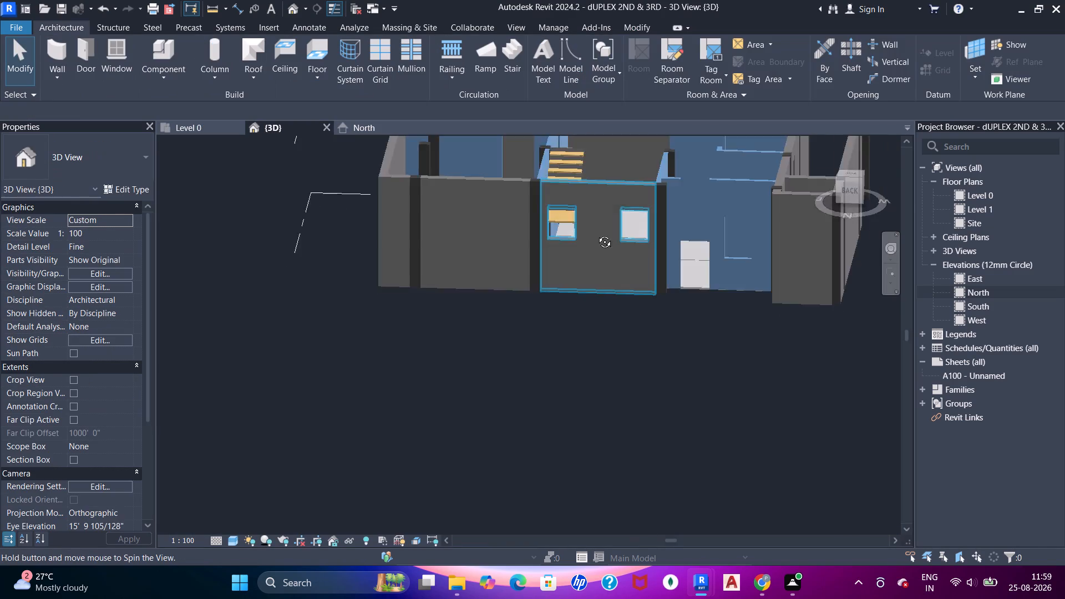
pyautogui.keyDown('shift'); pyautogui.moveTo(596, 233); pyautogui.dragTo(500, 210, button='middle'); pyautogui.keyUp('shift')
pyautogui.scroll(4, 542, 222)
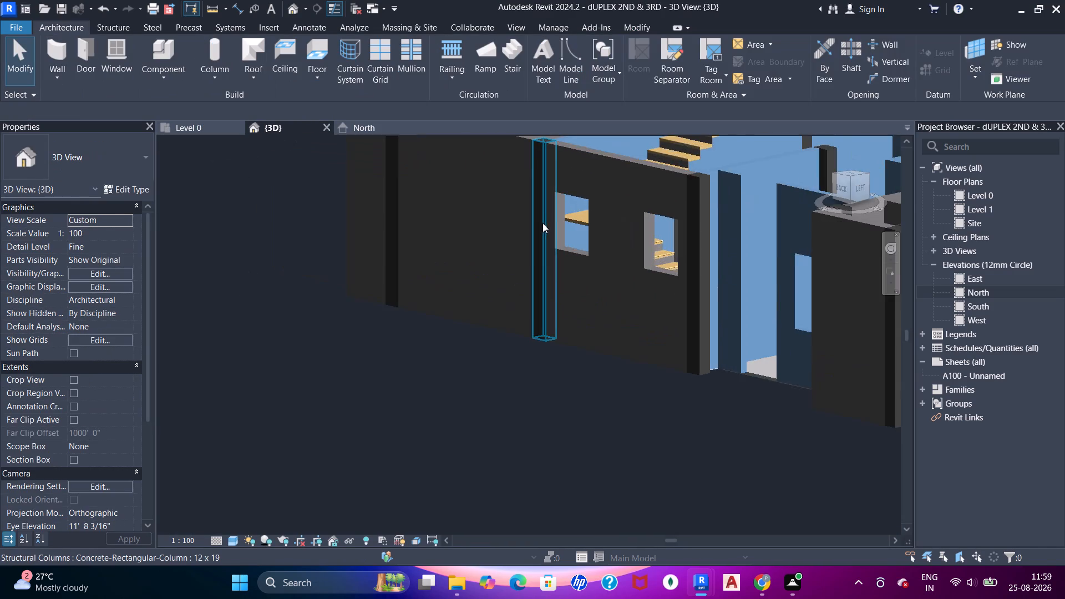
pyautogui.scroll(-4, 542, 224)
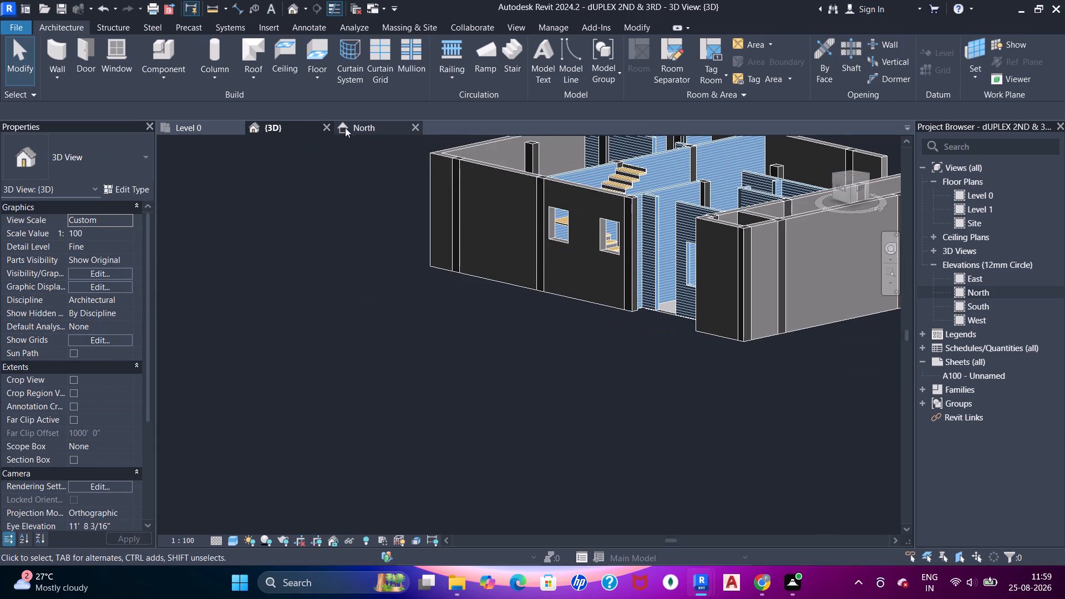
# Look along the Level 0 plan to the W opening beside the bed in the master bedroom's exterior wall.
pyautogui.click(194, 127)
pyautogui.scroll(-5, 638, 166)
pyautogui.moveTo(709, 261); pyautogui.dragTo(415, 245, button='middle')
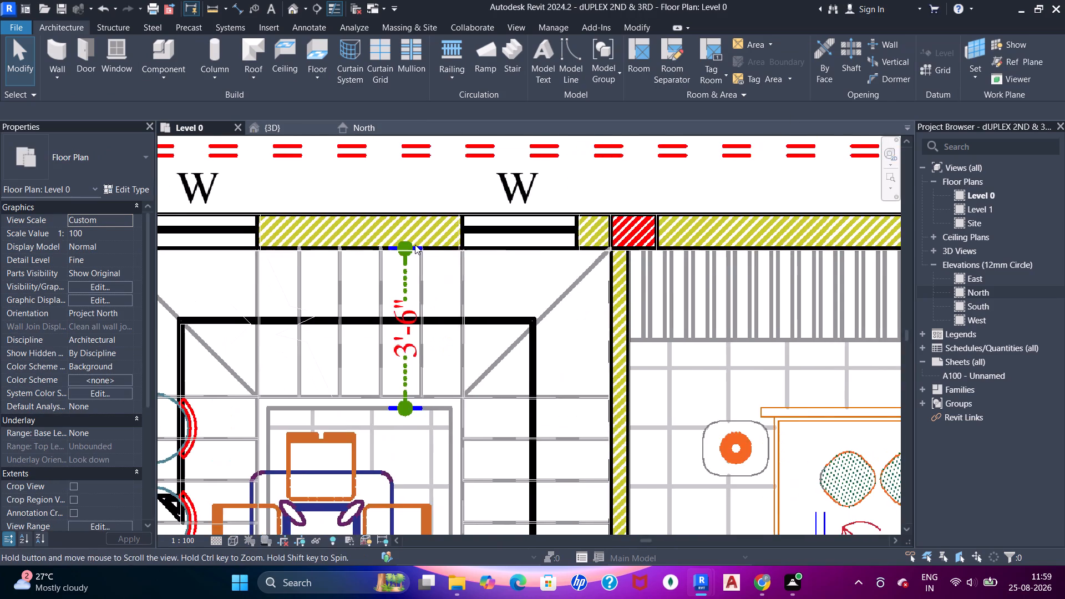
pyautogui.moveTo(415, 245); pyautogui.dragTo(387, 255, button='middle')
pyautogui.scroll(-5, 552, 206)
pyautogui.moveTo(616, 209); pyautogui.dragTo(432, 237, button='middle')
pyautogui.scroll(1, 577, 287)
pyautogui.moveTo(575, 289); pyautogui.dragTo(606, 157, button='middle')
pyautogui.scroll(3, 639, 291)
pyautogui.moveTo(639, 291); pyautogui.dragTo(633, 262, button='middle')
pyautogui.press('Escape')
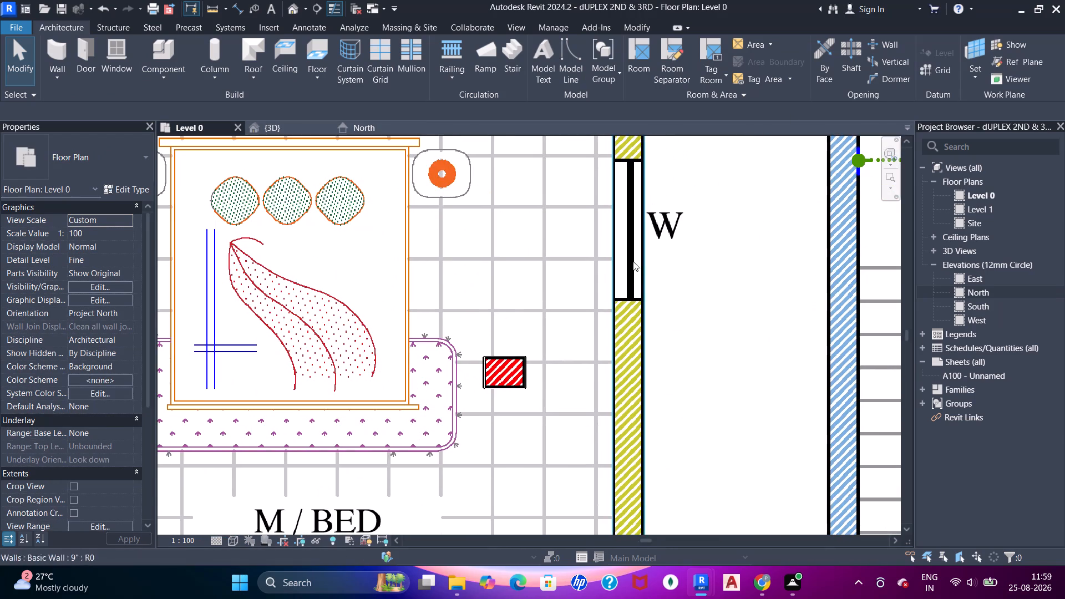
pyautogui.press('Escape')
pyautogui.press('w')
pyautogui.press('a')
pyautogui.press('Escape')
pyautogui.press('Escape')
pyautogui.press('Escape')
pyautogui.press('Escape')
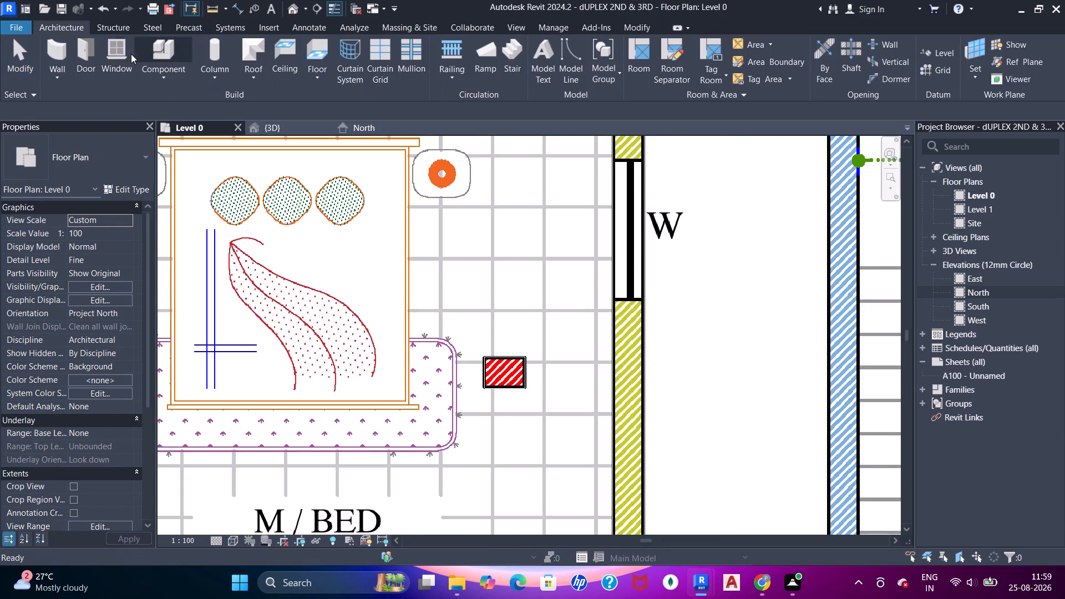
# Select the Window-Square Opening type w for new windows and check its type parameters.
pyautogui.click(120, 56)
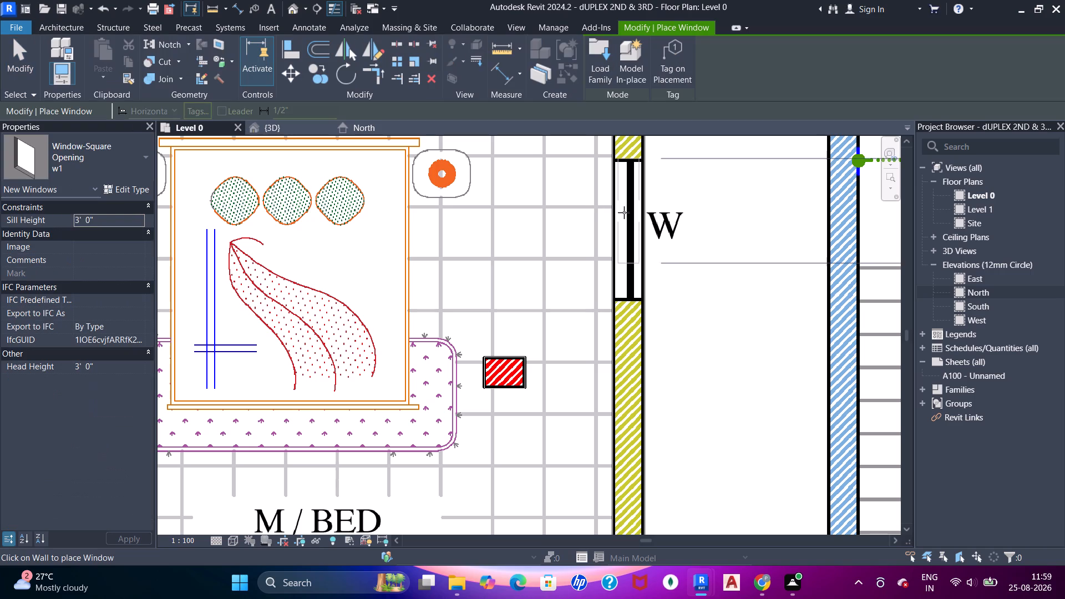
pyautogui.click(82, 169)
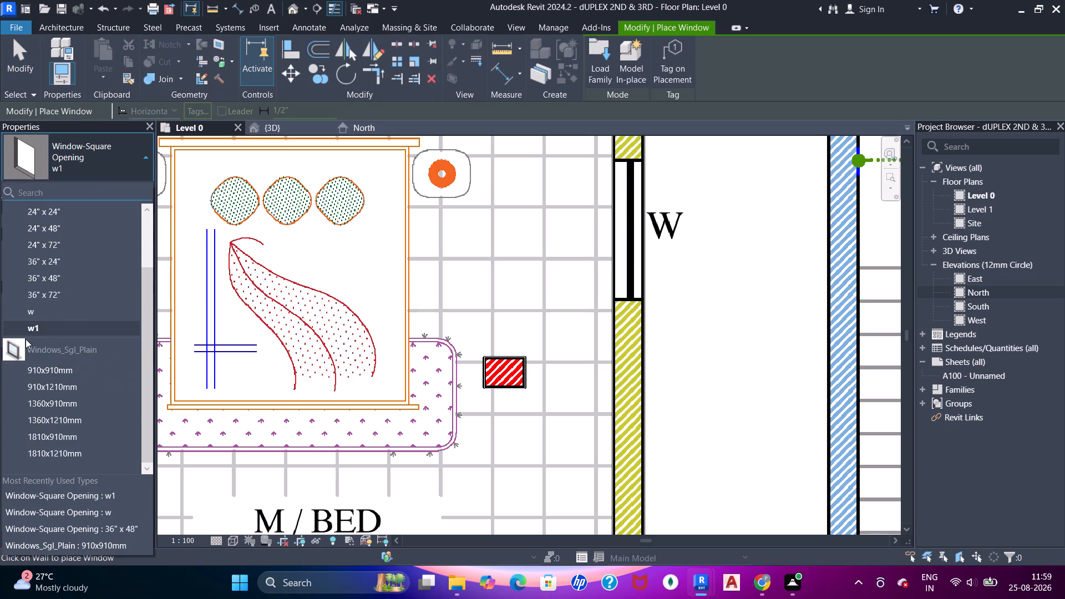
pyautogui.click(33, 307)
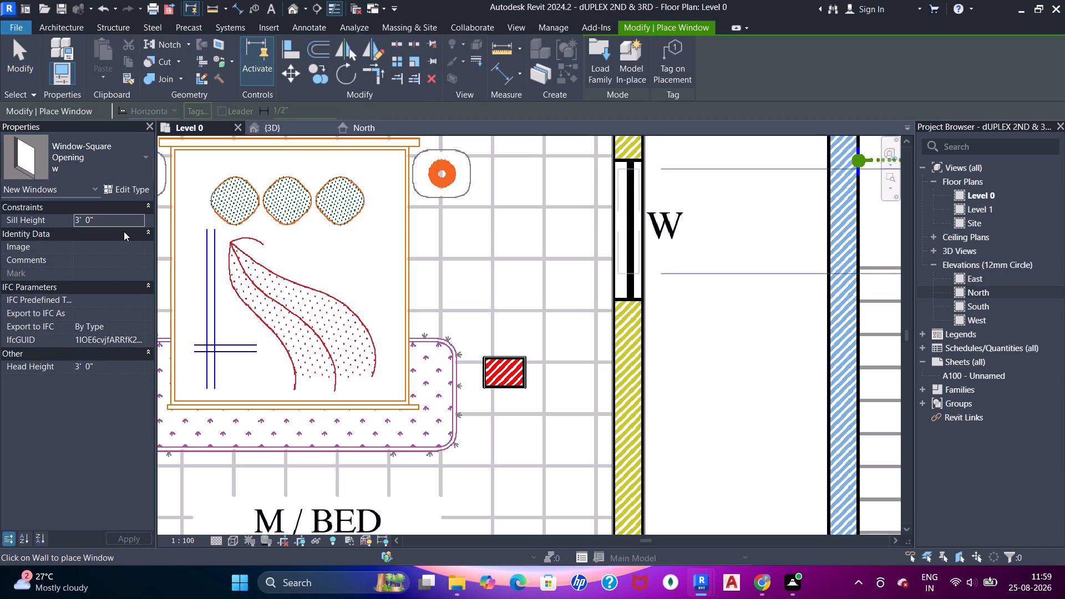
pyautogui.click(126, 189)
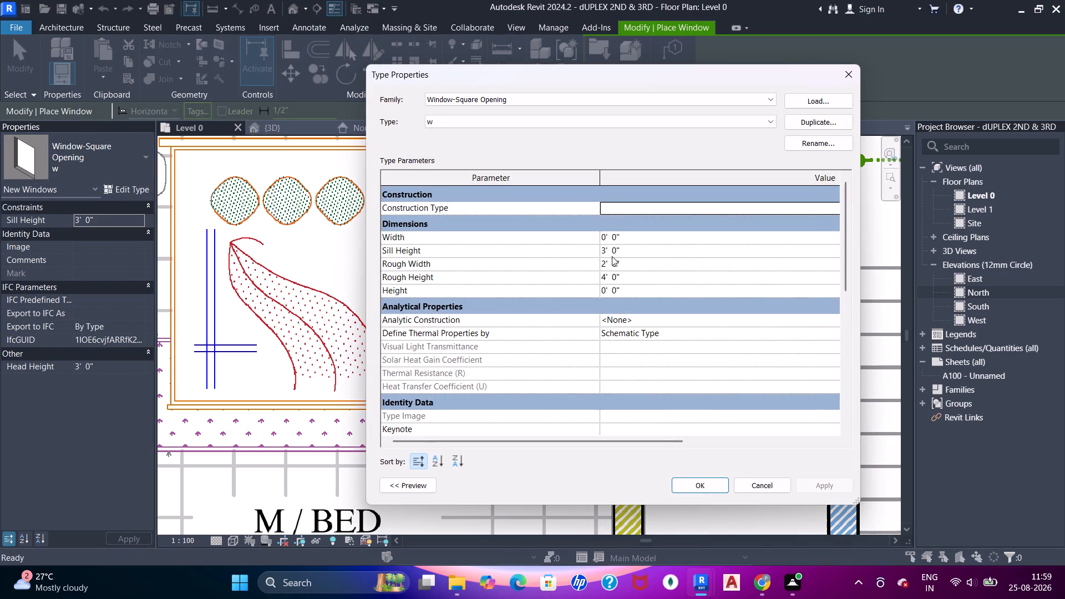
pyautogui.press('Escape')
pyautogui.press('Escape')
pyautogui.press('Escape')
pyautogui.press('Escape')
pyautogui.press('Escape')
pyautogui.press('Escape')
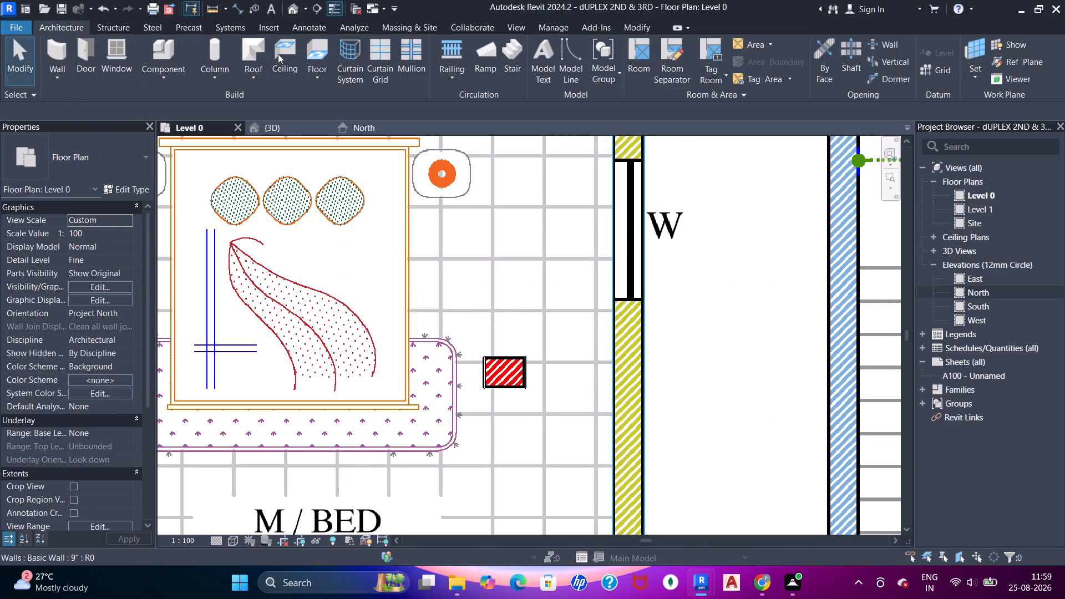
# Duplicate window type w as w2 and set its Rough Width to 3'.
pyautogui.click(122, 63)
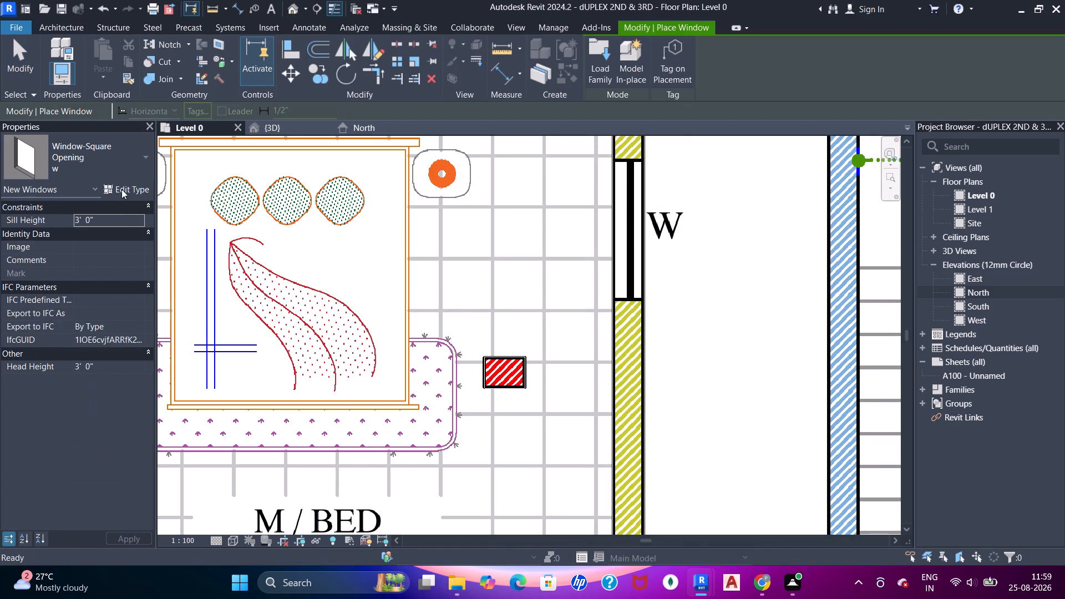
pyautogui.click(120, 193)
pyautogui.click(831, 127)
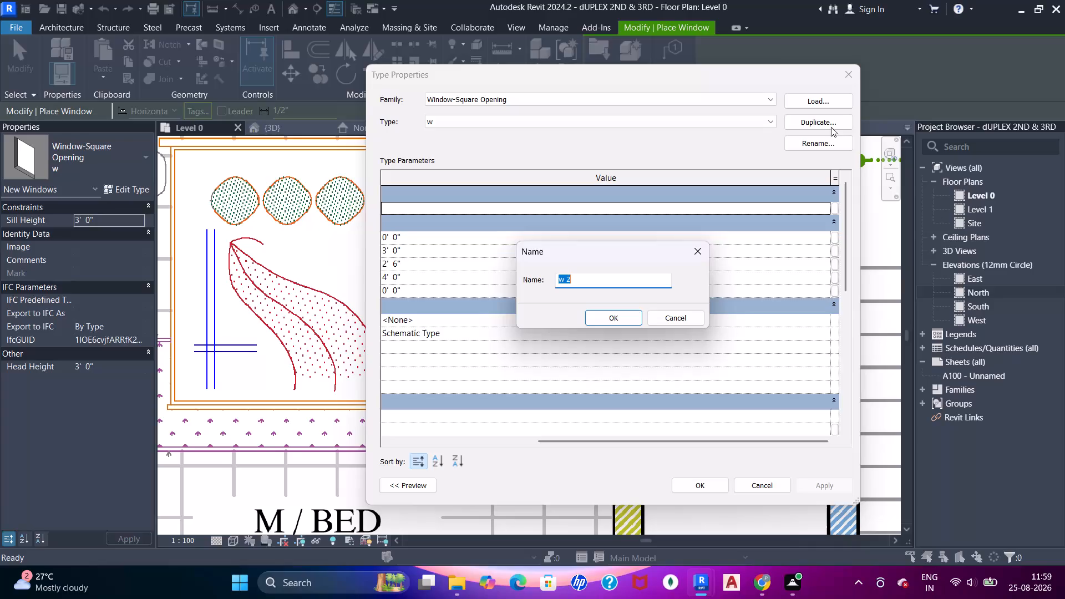
pyautogui.write('w2')
pyautogui.press('Return')
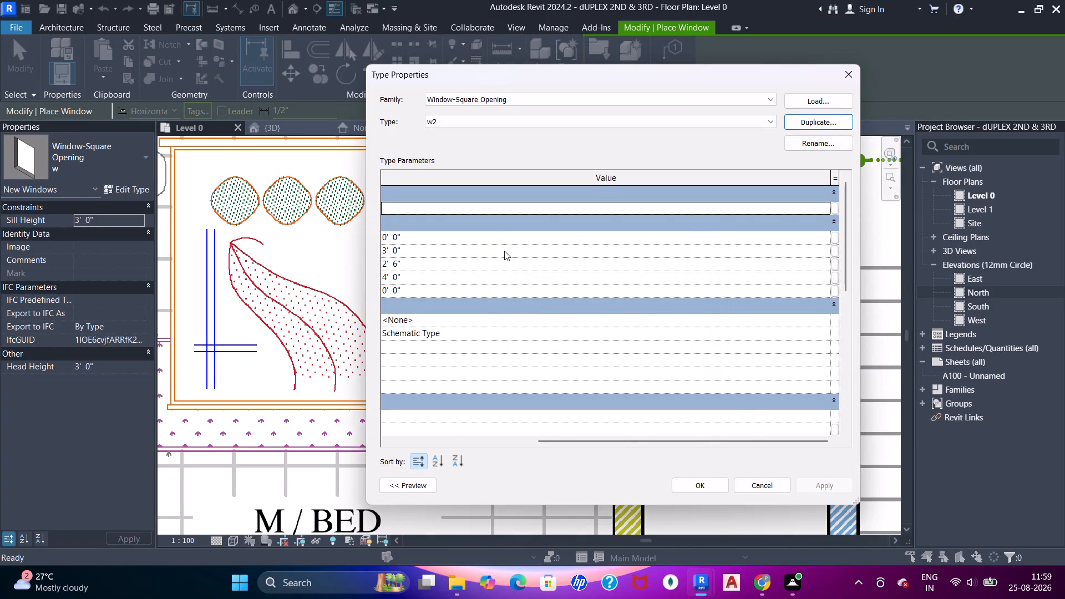
pyautogui.moveTo(567, 439); pyautogui.dragTo(409, 434)
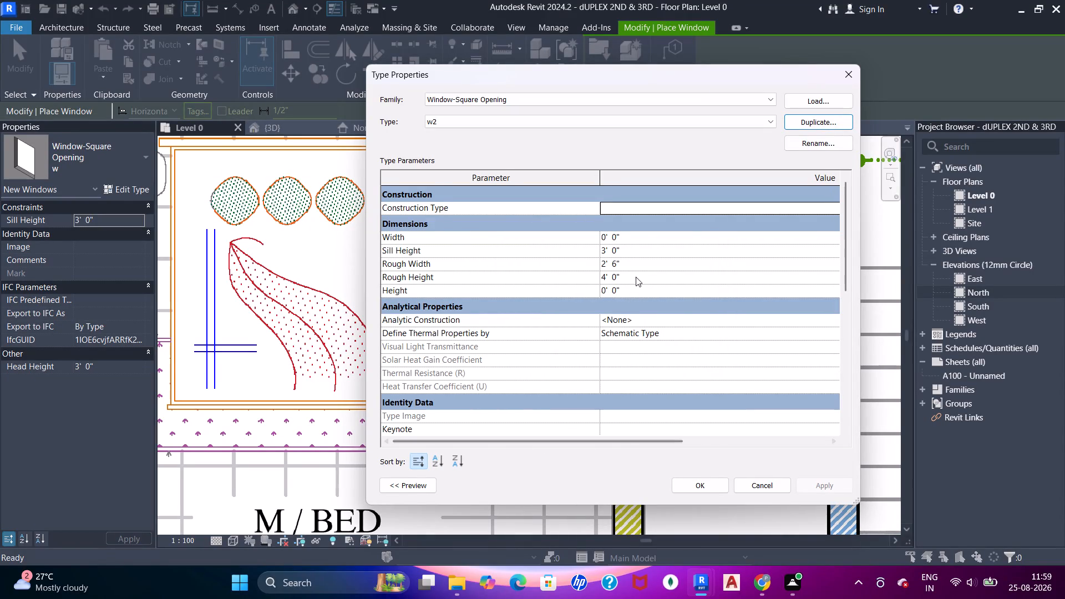
pyautogui.click(643, 270)
pyautogui.write("3'")
pyautogui.press('Return')
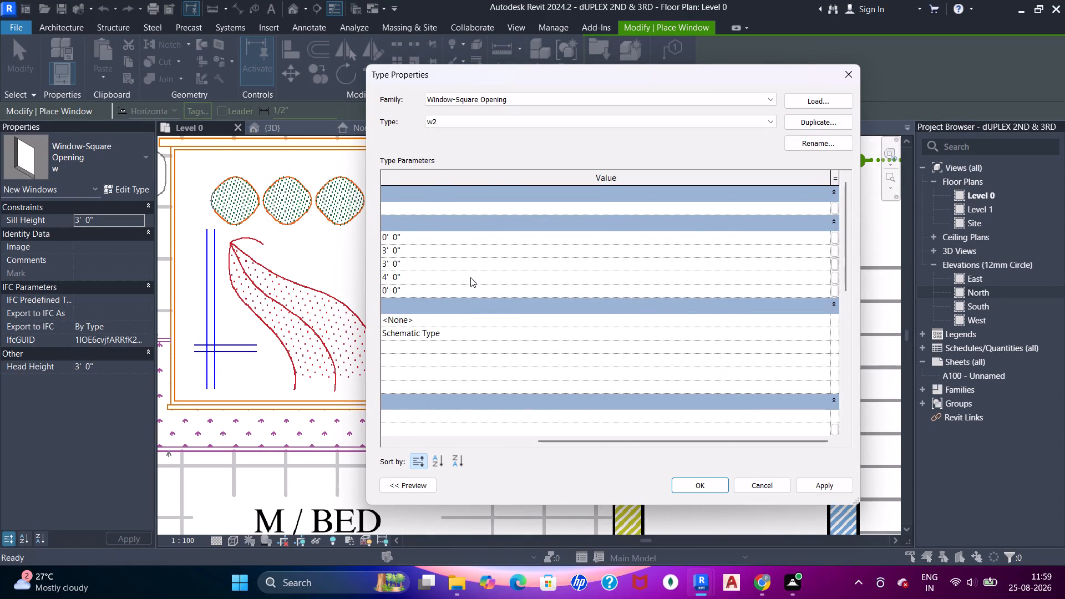
pyautogui.click(687, 480)
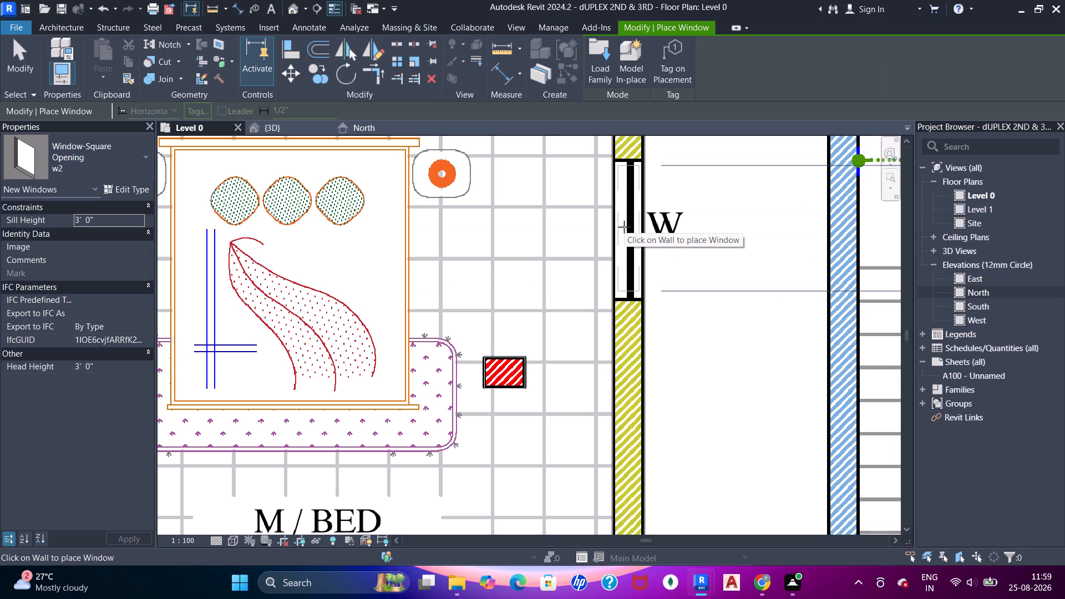
# Place a w2 window at the W opening beside the bed in the master bedroom's exterior wall and check it in 3D.
pyautogui.click(624, 227)
pyautogui.scroll(-4, 652, 244)
pyautogui.moveTo(650, 250); pyautogui.dragTo(641, 220, button='middle')
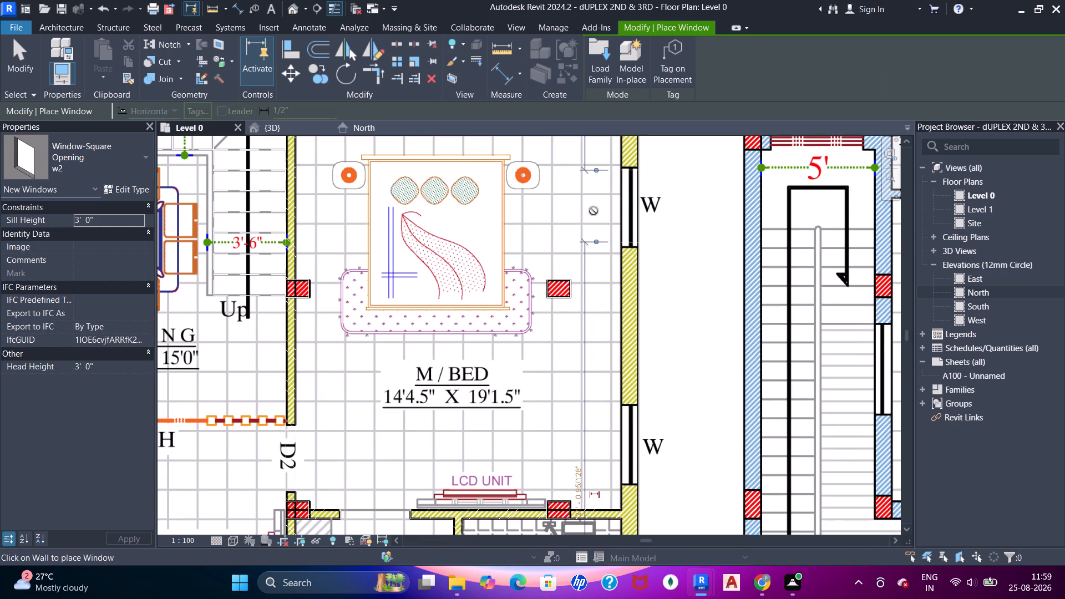
pyautogui.click(270, 129)
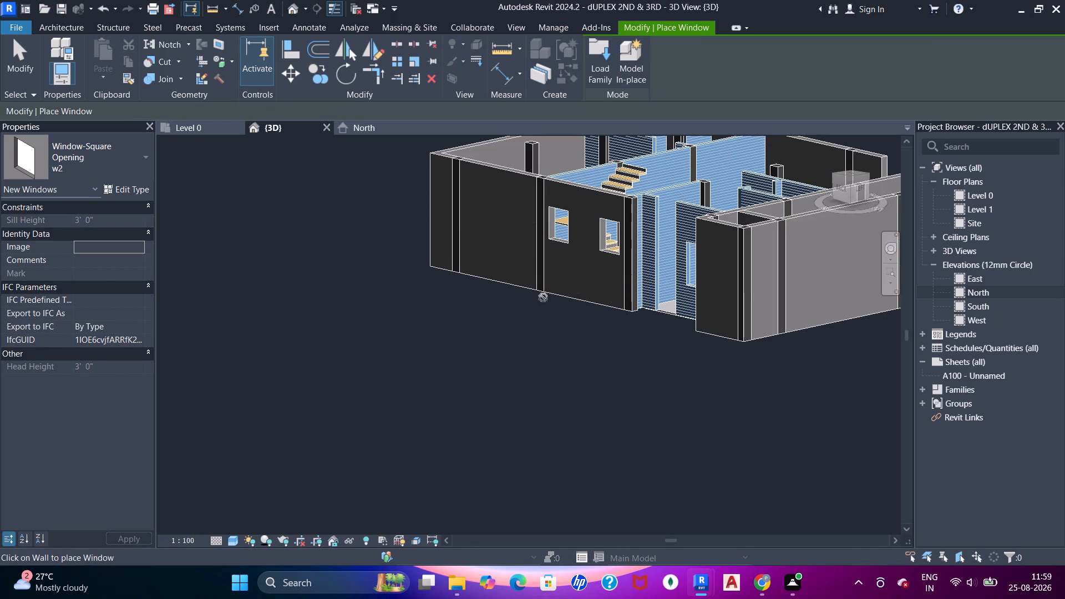
pyautogui.scroll(-5, 563, 291)
pyautogui.keyDown('shift'); pyautogui.moveTo(465, 301); pyautogui.dragTo(714, 292, button='middle'); pyautogui.keyUp('shift')
pyautogui.scroll(5, 524, 292)
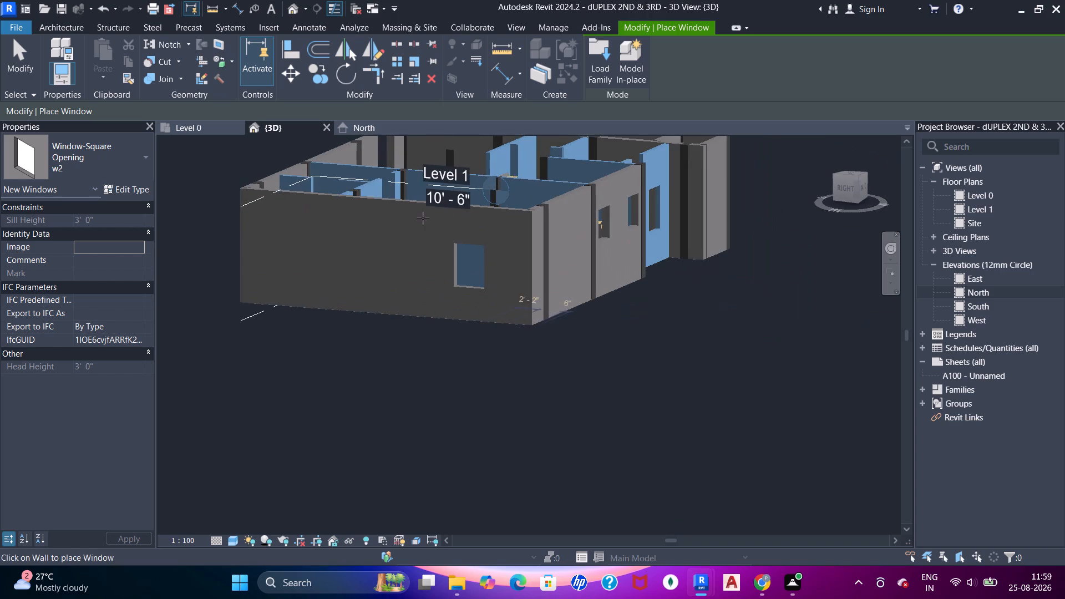
# Place a second w2 window at the master bedroom's W opening near the LCD unit, in the same exterior wall.
pyautogui.click(209, 133)
pyautogui.scroll(-3, 557, 308)
pyautogui.moveTo(564, 402); pyautogui.dragTo(563, 291, button='middle')
pyautogui.scroll(6, 620, 298)
pyautogui.scroll(5, 572, 294)
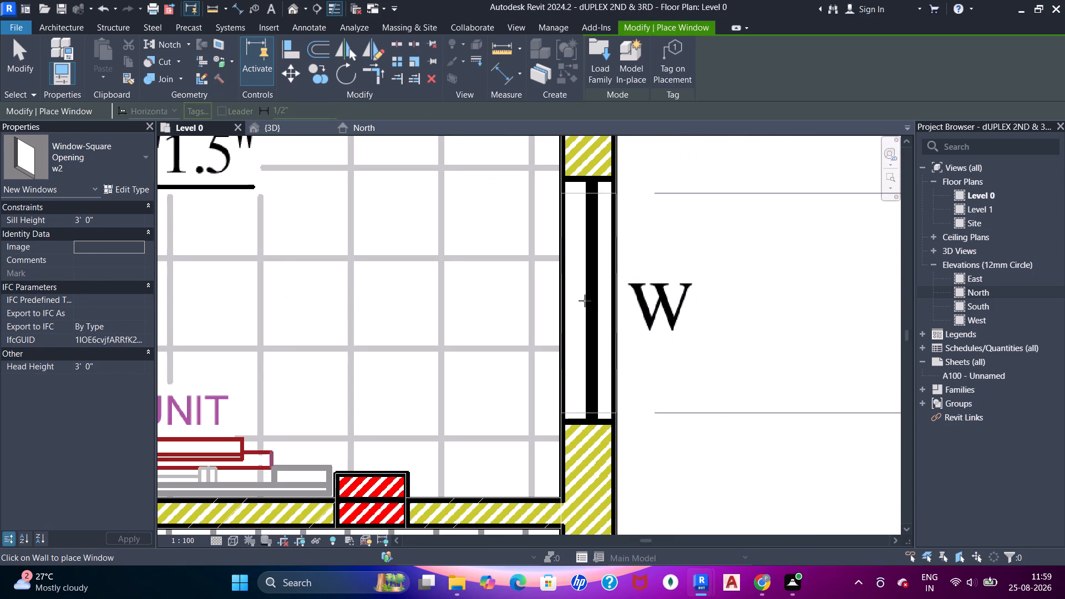
pyautogui.click(585, 297)
pyautogui.scroll(-6, 585, 296)
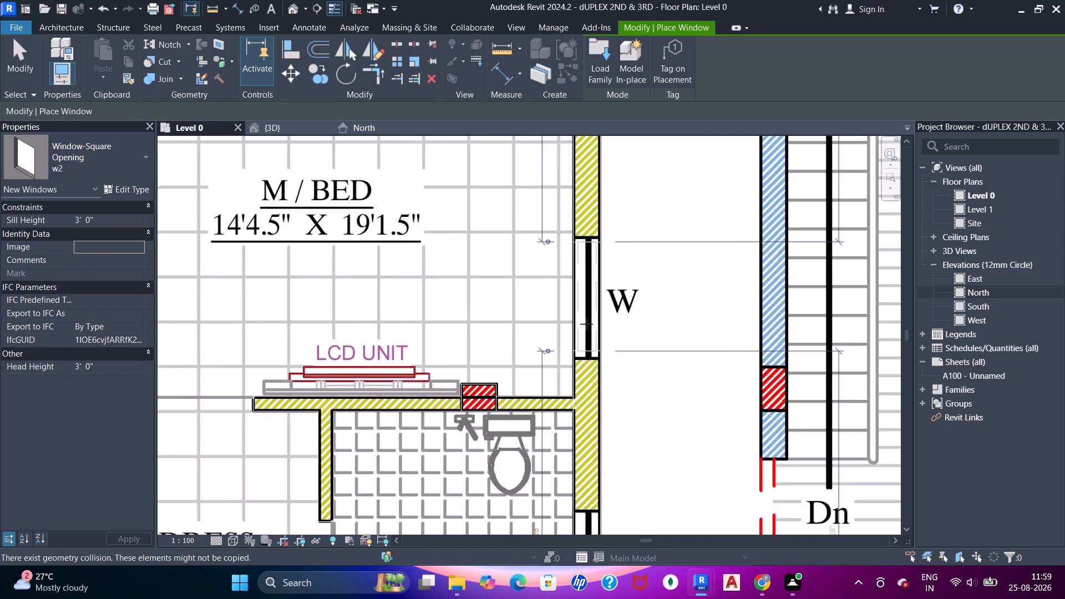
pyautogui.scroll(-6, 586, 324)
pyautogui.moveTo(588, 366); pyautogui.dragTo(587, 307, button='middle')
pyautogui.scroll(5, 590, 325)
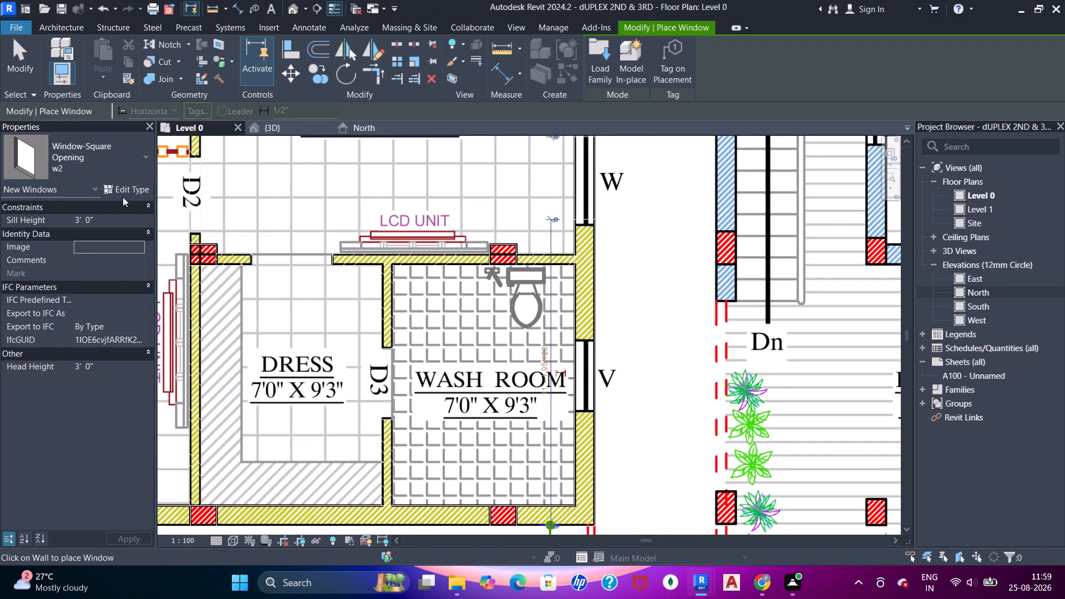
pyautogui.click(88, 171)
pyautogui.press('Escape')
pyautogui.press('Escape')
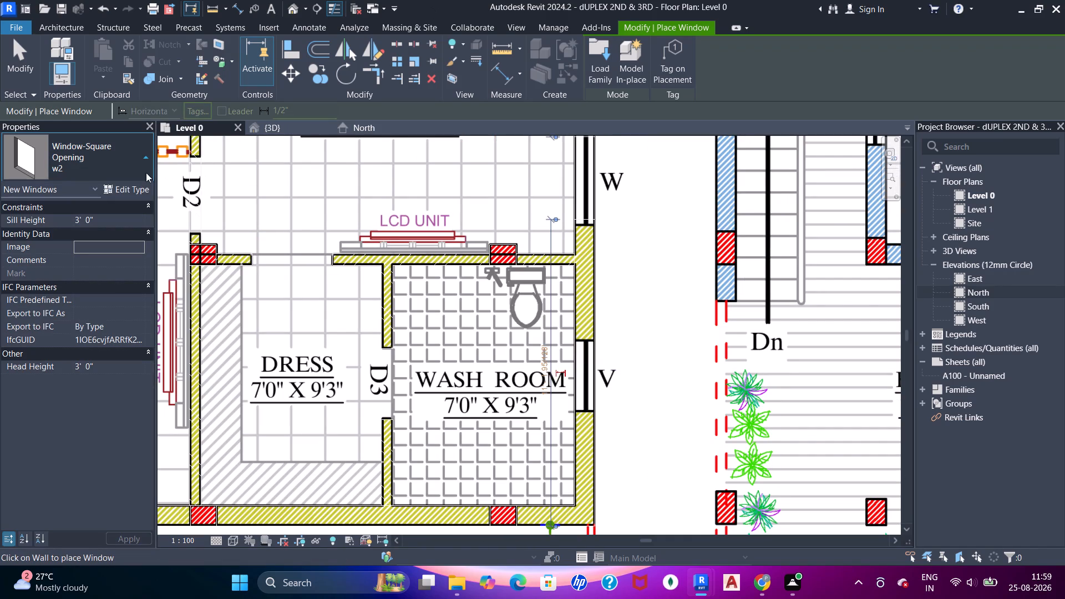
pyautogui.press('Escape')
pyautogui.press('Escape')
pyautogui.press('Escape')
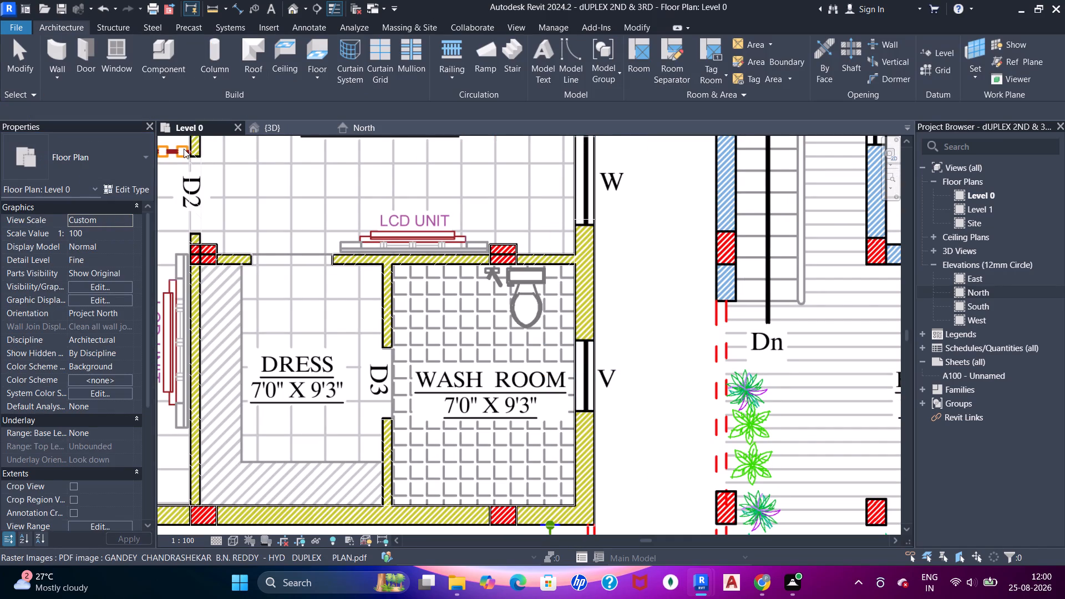
# Place a Windows_Sgl_Plain 910x910mm window at the V opening in the wash room's exterior wall, checking its type parameters first.
pyautogui.press('Escape')
pyautogui.click(123, 55)
pyautogui.press('Escape')
pyautogui.click(108, 154)
pyautogui.press('Escape')
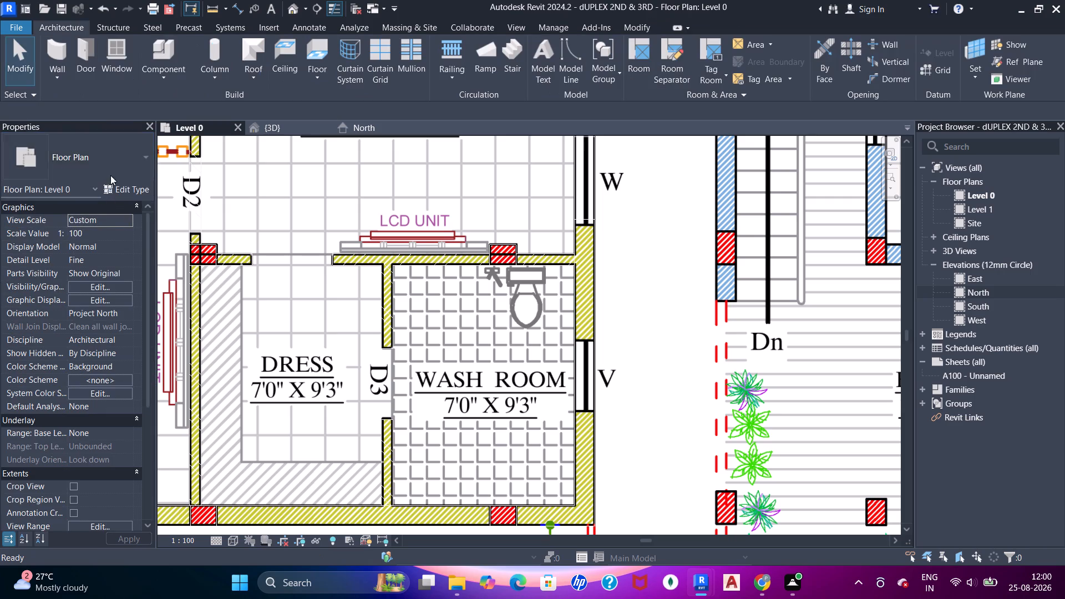
pyautogui.press('Escape')
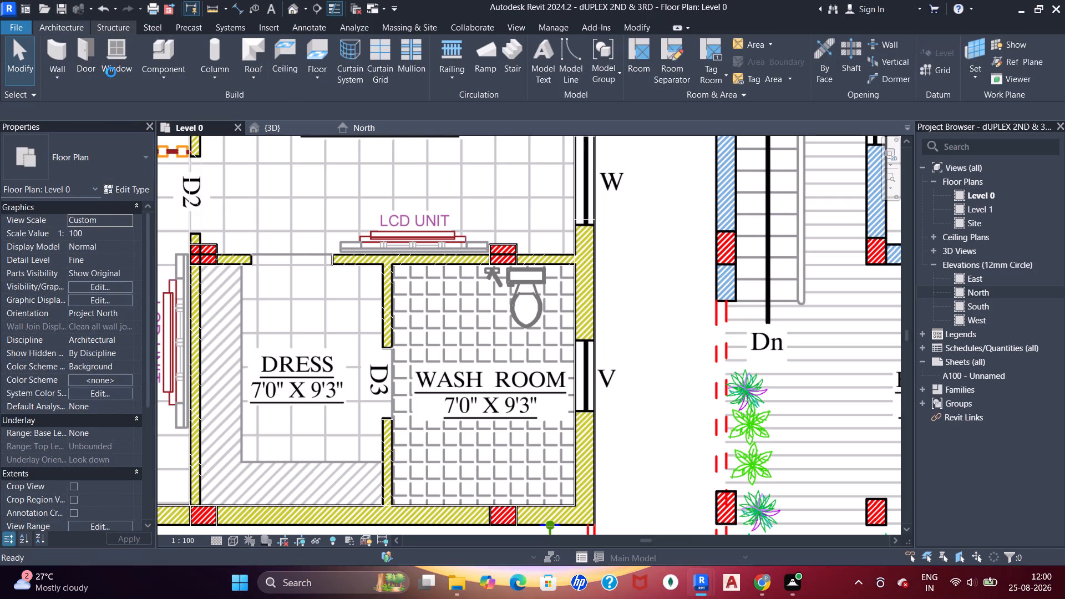
pyautogui.click(69, 31)
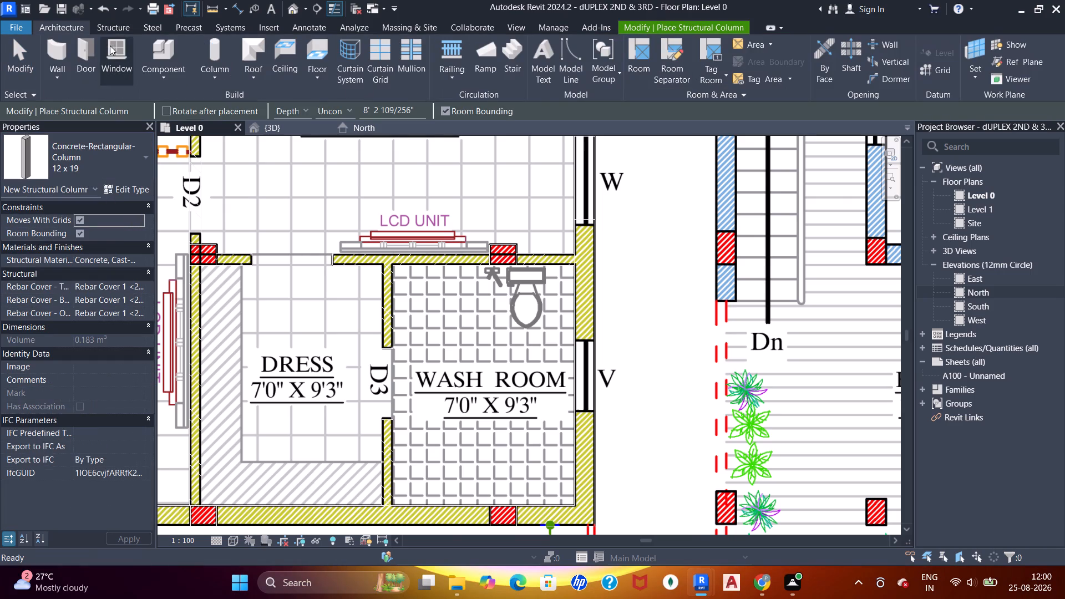
pyautogui.click(113, 49)
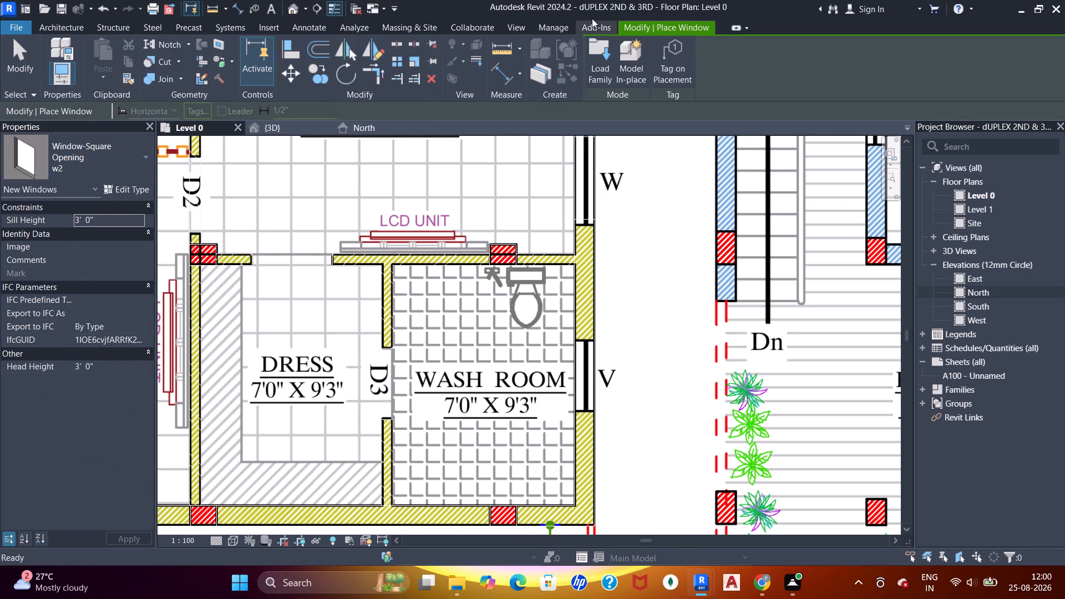
pyautogui.click(643, 28)
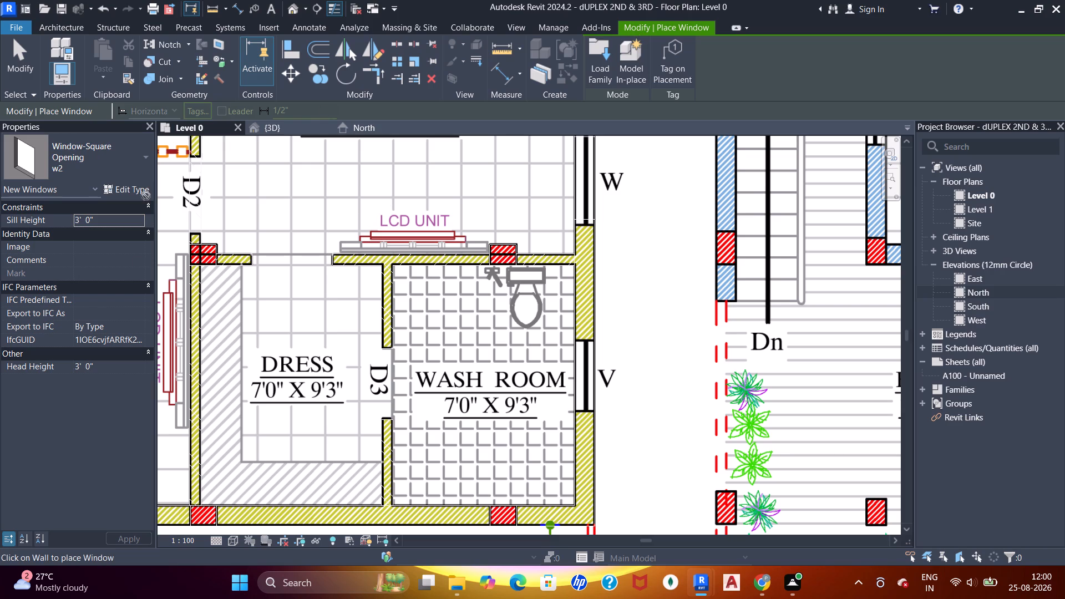
pyautogui.click(131, 185)
pyautogui.click(111, 165)
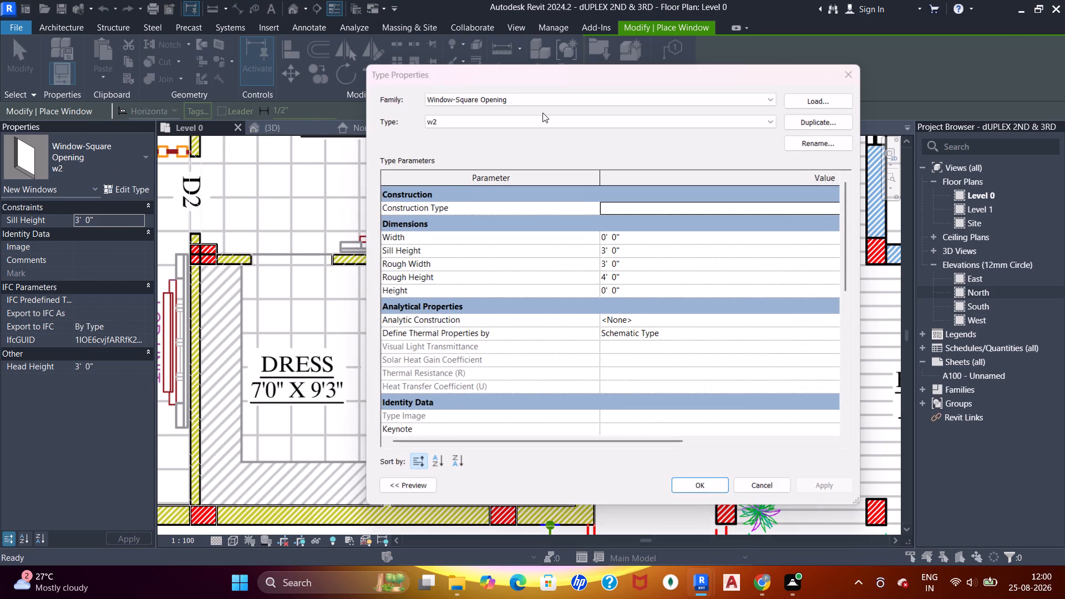
pyautogui.moveTo(844, 77); pyautogui.dragTo(836, 76)
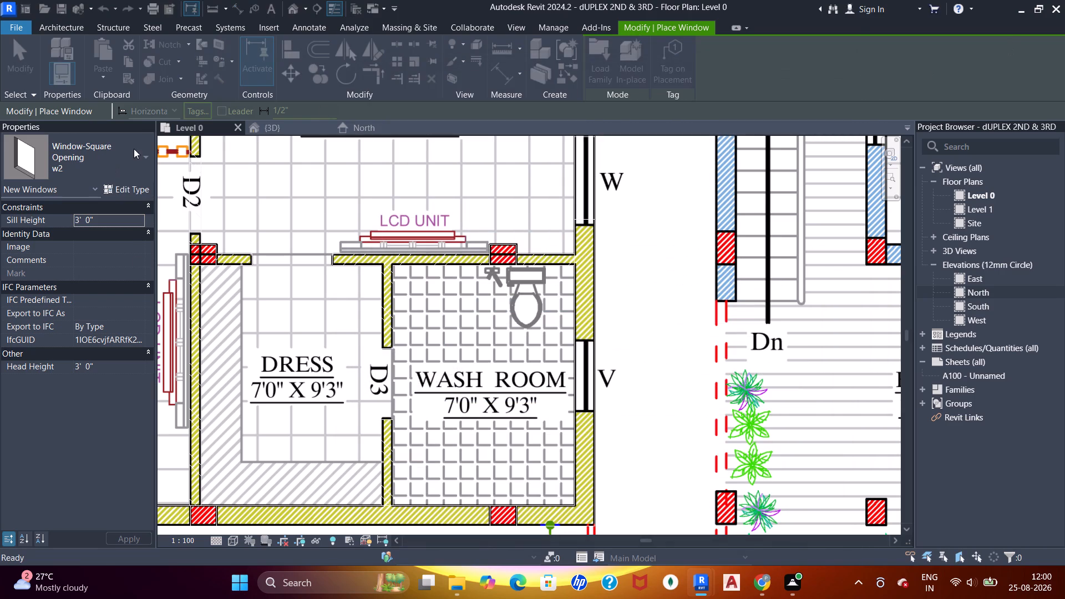
pyautogui.moveTo(106, 159); pyautogui.dragTo(115, 156)
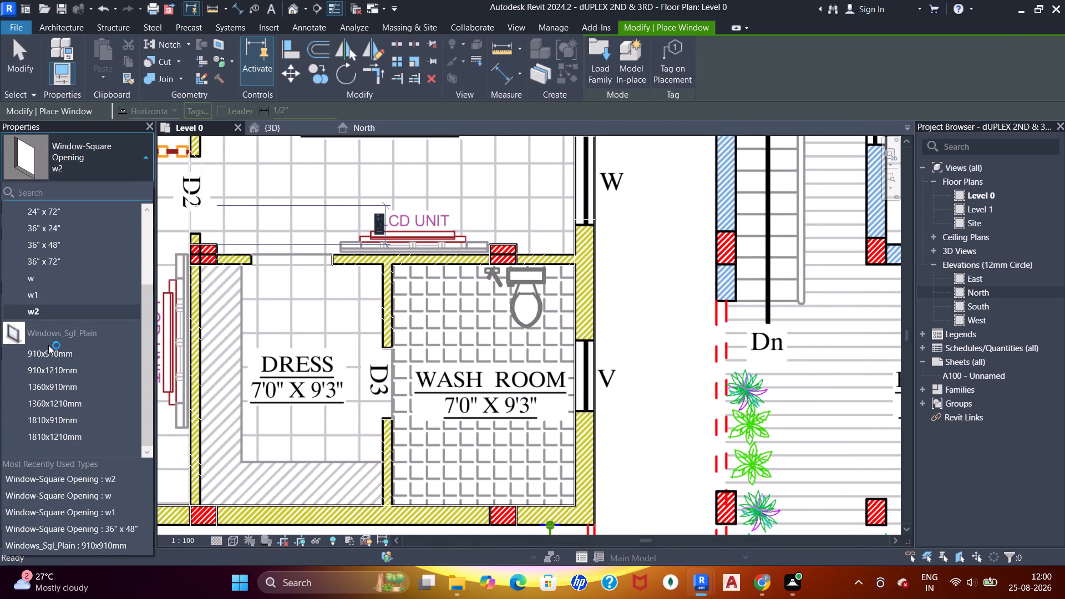
pyautogui.click(47, 353)
pyautogui.scroll(6, 584, 366)
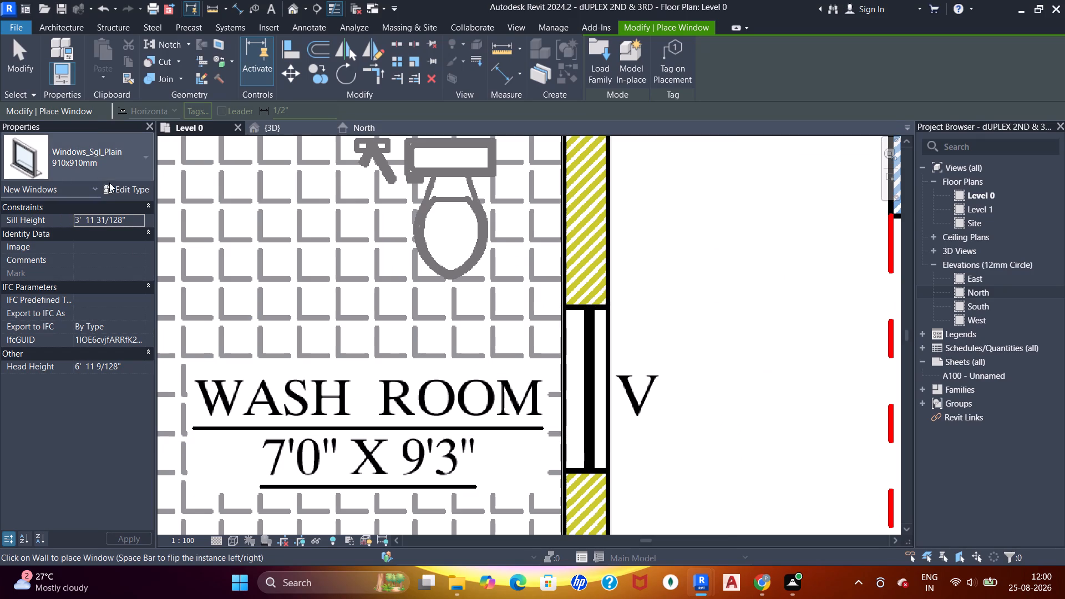
pyautogui.click(126, 186)
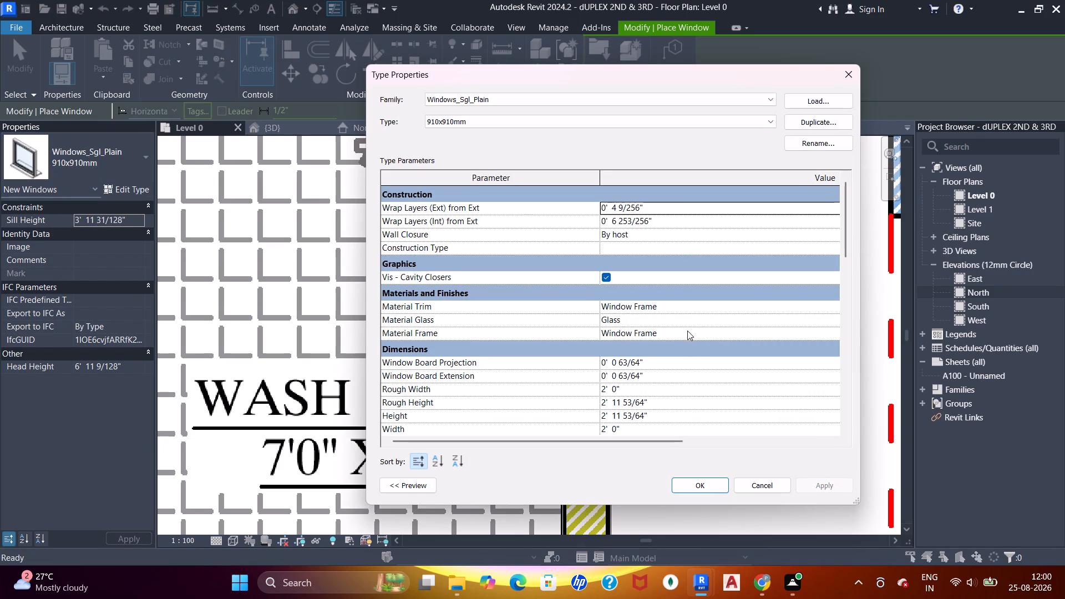
pyautogui.click(696, 485)
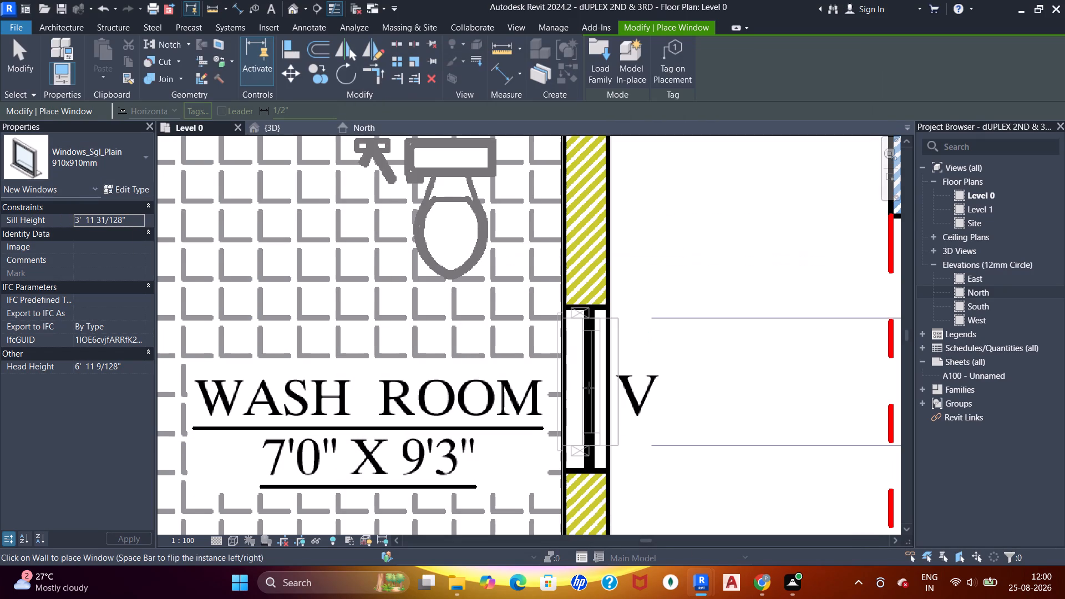
pyautogui.click(589, 388)
# Set the Sill Height for new Windows_Sgl_Plain windows to 6' and end window placement.
pyautogui.click(136, 221)
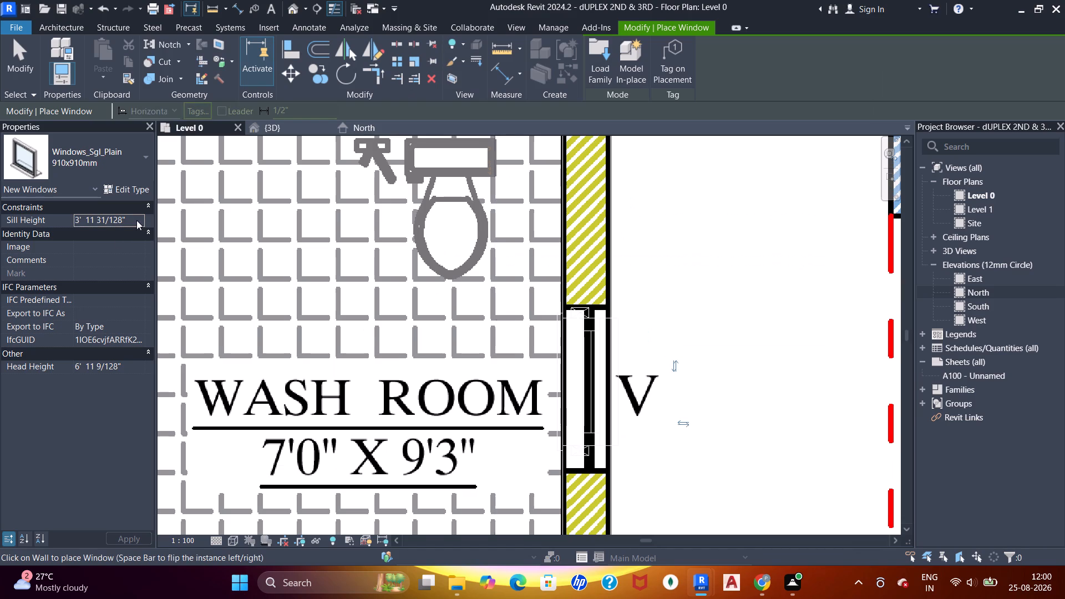
pyautogui.write("6'")
pyautogui.press('Return')
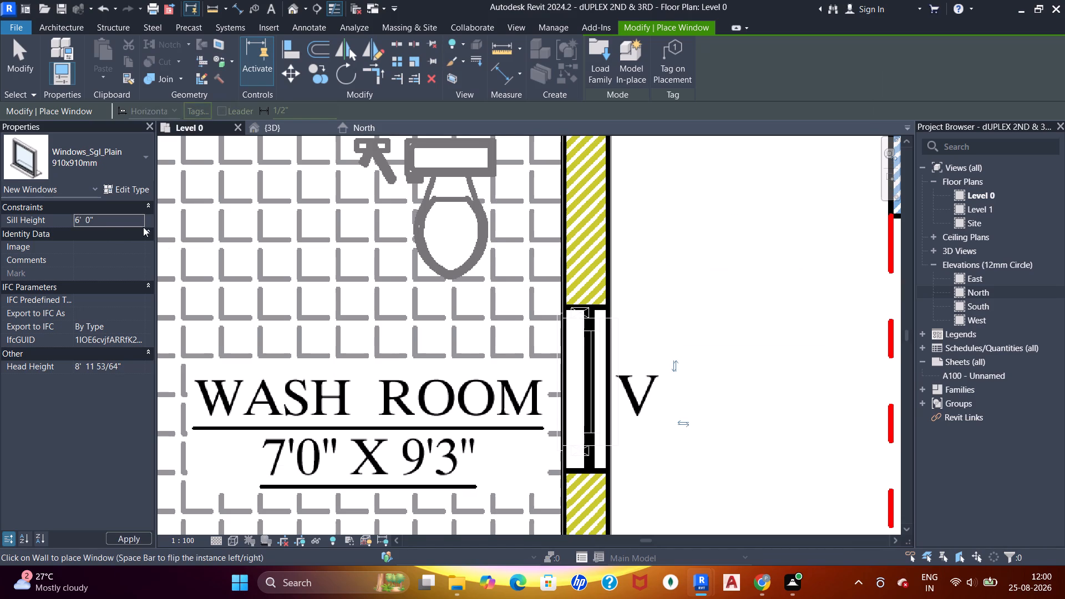
pyautogui.press('Escape')
pyautogui.press('Escape')
pyautogui.press('Escape')
pyautogui.press('Escape')
# Nudge the wash room window along its wall toward the middle of the V opening and check it in 3D.
pyautogui.click(597, 324)
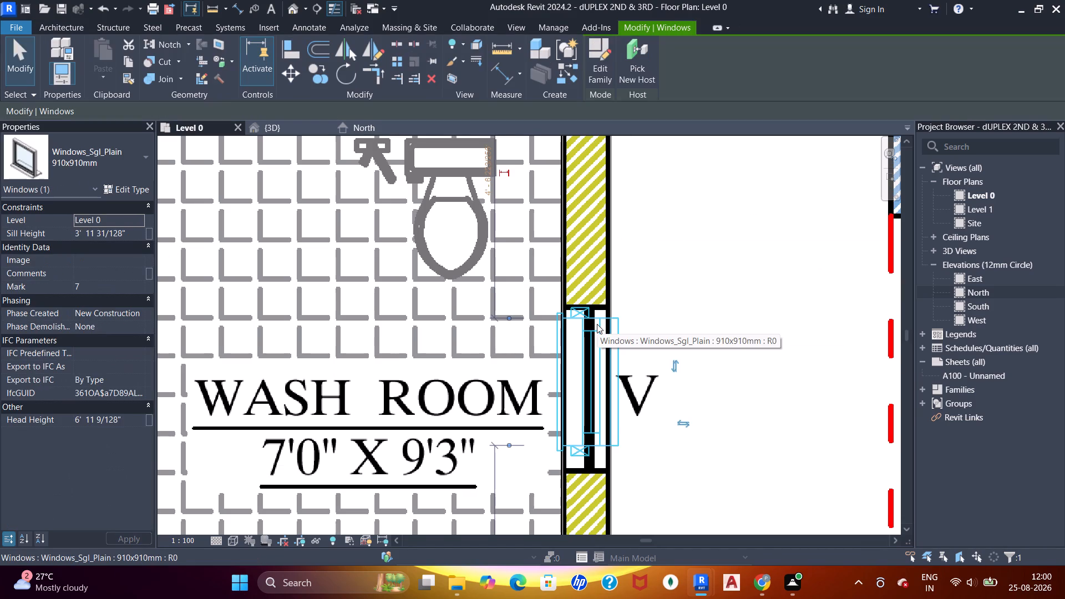
pyautogui.press('Down')
pyautogui.press('Down')
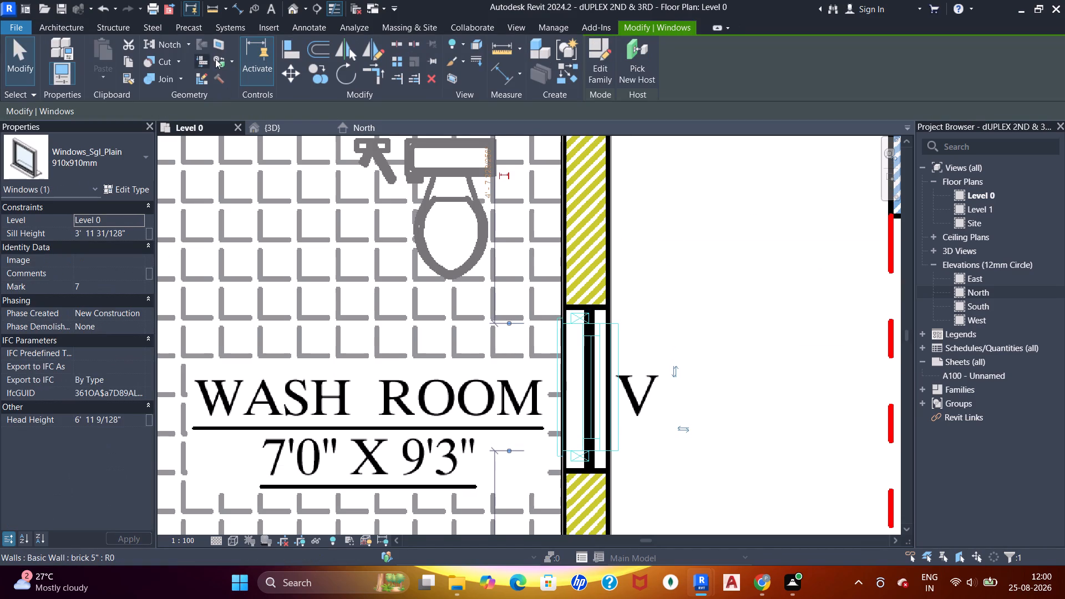
pyautogui.click(262, 133)
pyautogui.scroll(-2, 435, 297)
pyautogui.keyDown('shift'); pyautogui.moveTo(388, 305); pyautogui.dragTo(533, 344, button='middle'); pyautogui.keyUp('shift')
pyautogui.press('Escape')
pyautogui.press('Escape')
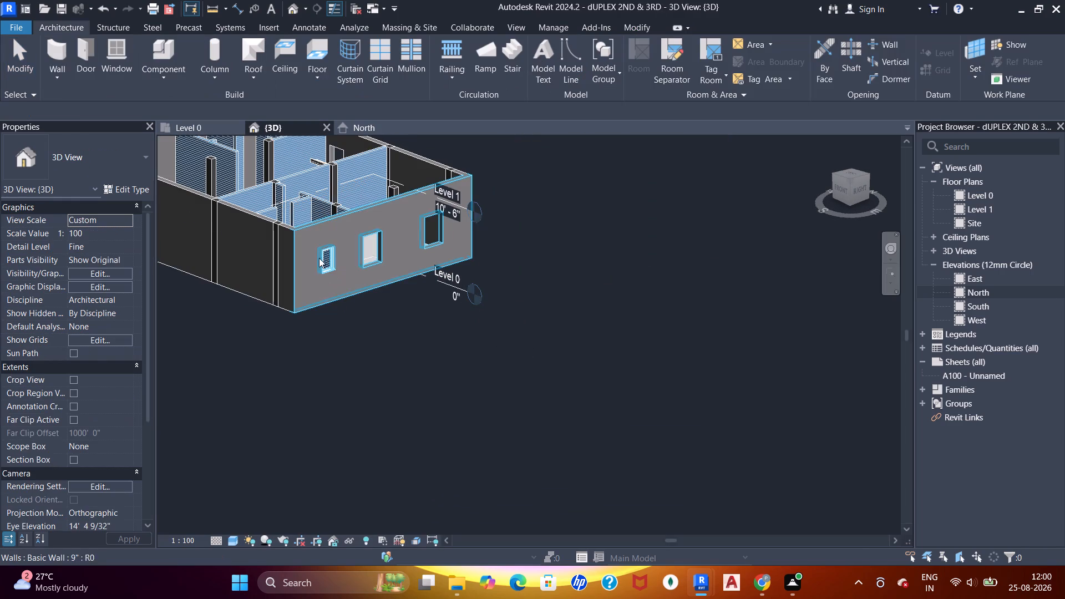
# Duplicate window type w2 as w3 for the hall's W opening behind the sofa and set its Rough Width to 4'.
pyautogui.click(186, 124)
pyautogui.scroll(-6, 526, 352)
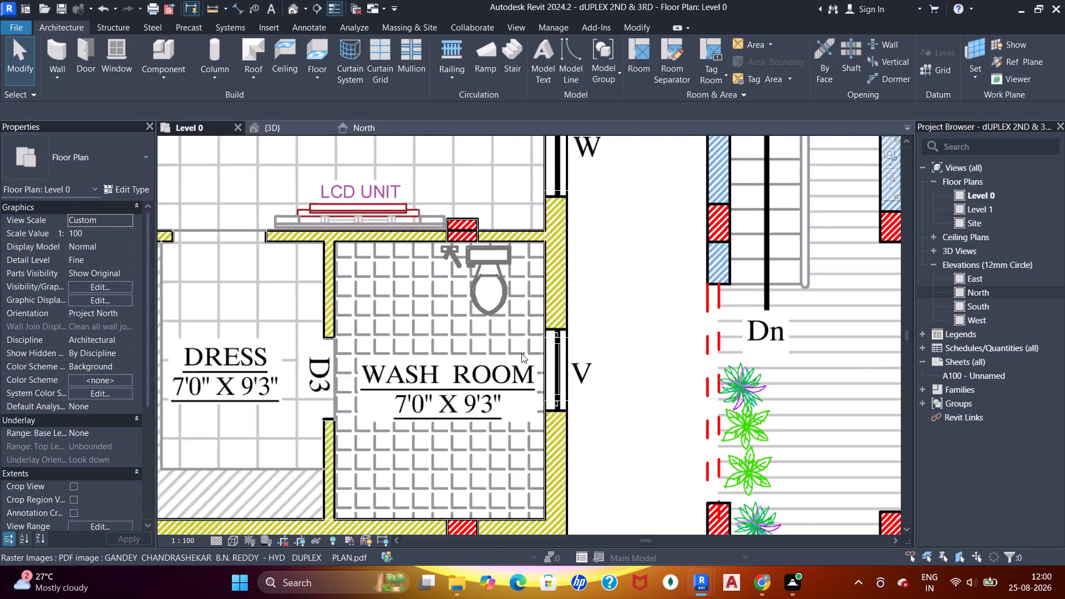
pyautogui.moveTo(521, 374); pyautogui.dragTo(589, 238, button='middle')
pyautogui.moveTo(616, 382); pyautogui.dragTo(718, 317, button='middle')
pyautogui.moveTo(364, 299); pyautogui.dragTo(532, 343, button='middle')
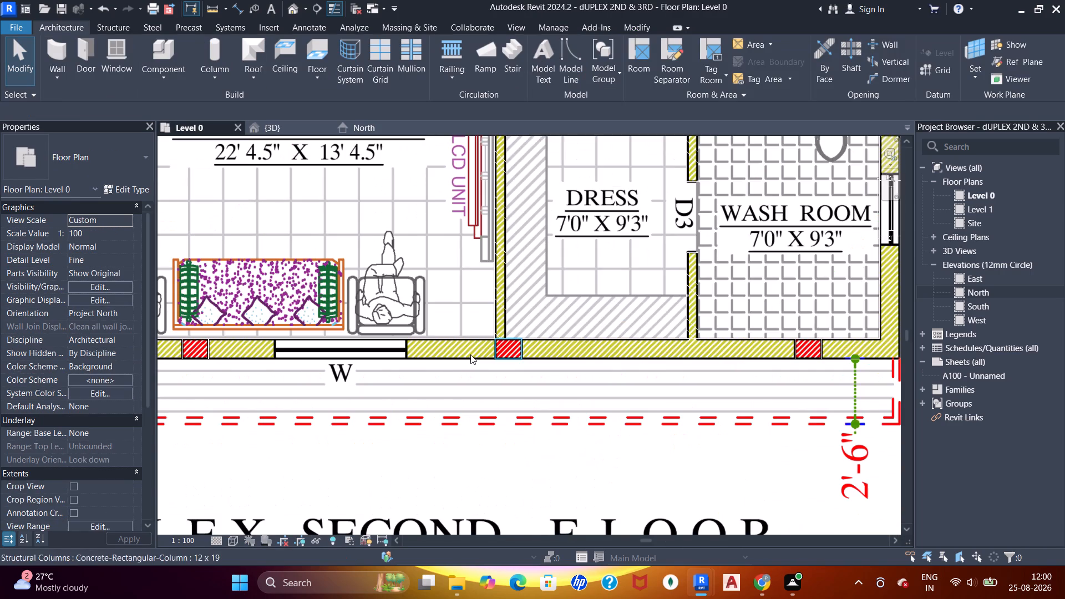
pyautogui.moveTo(353, 358); pyautogui.dragTo(483, 358, button='middle')
pyautogui.scroll(2, 476, 352)
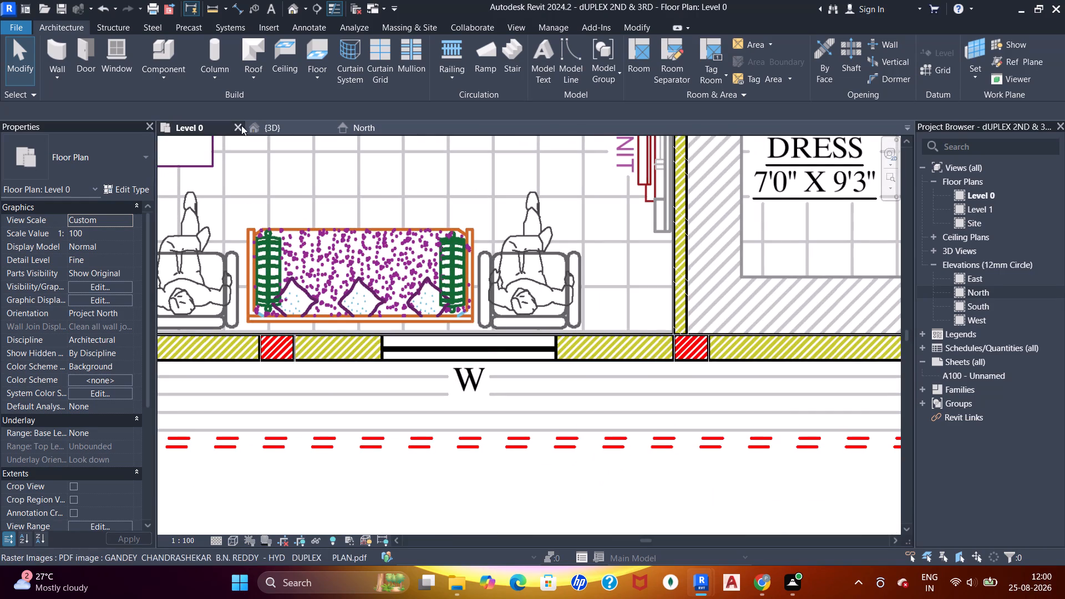
pyautogui.click(103, 54)
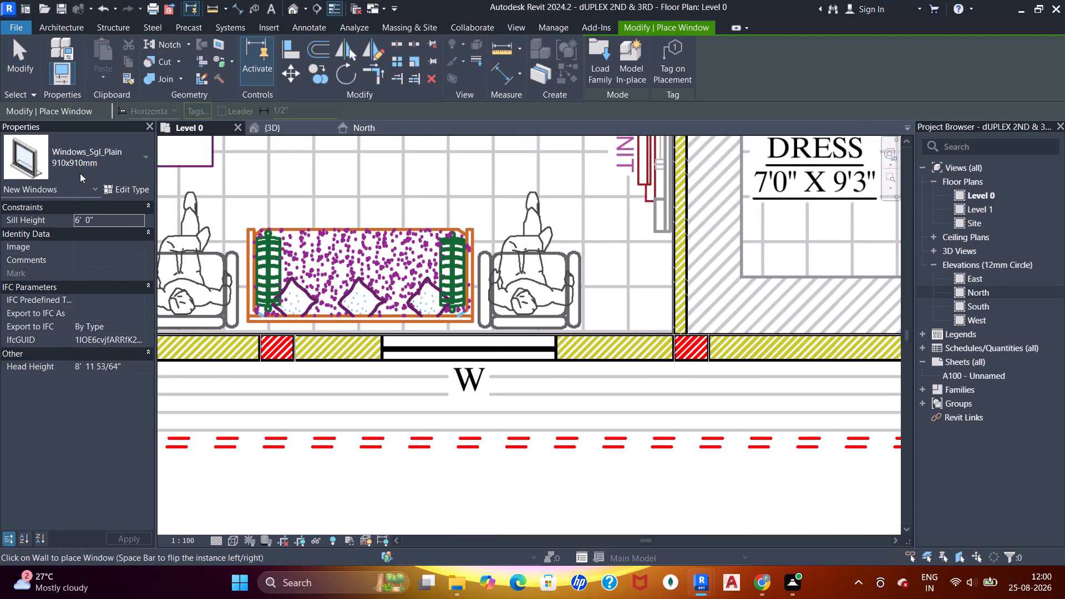
pyautogui.click(60, 154)
pyautogui.click(51, 314)
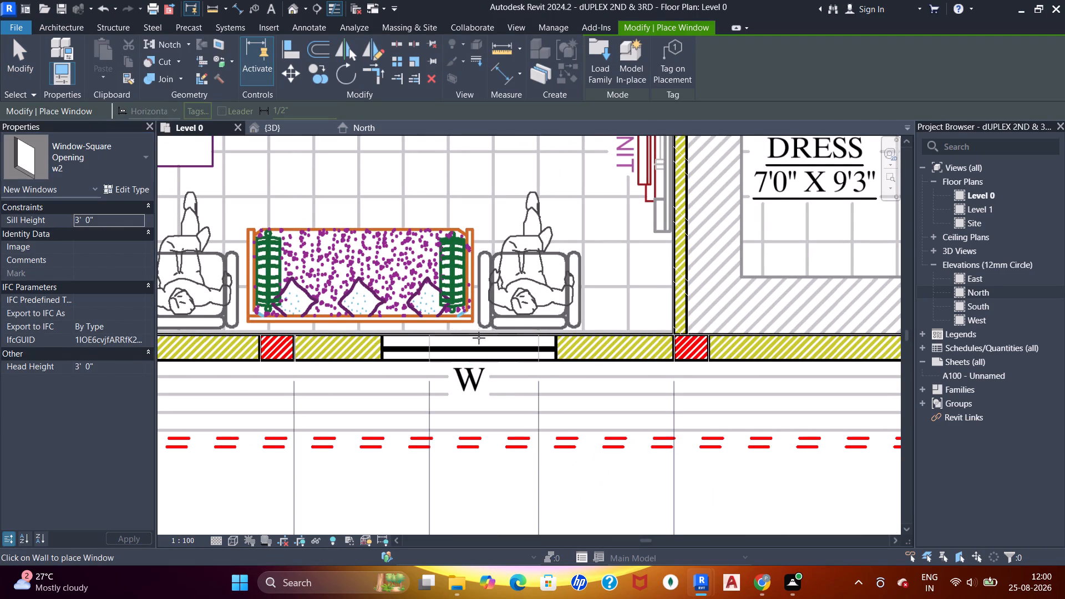
pyautogui.click(111, 191)
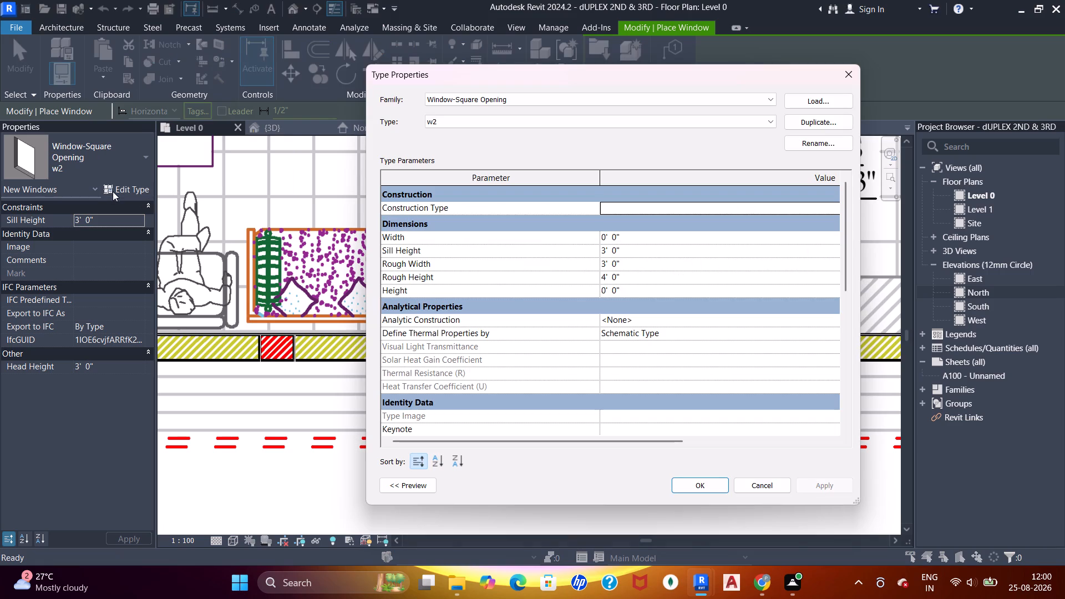
pyautogui.click(812, 120)
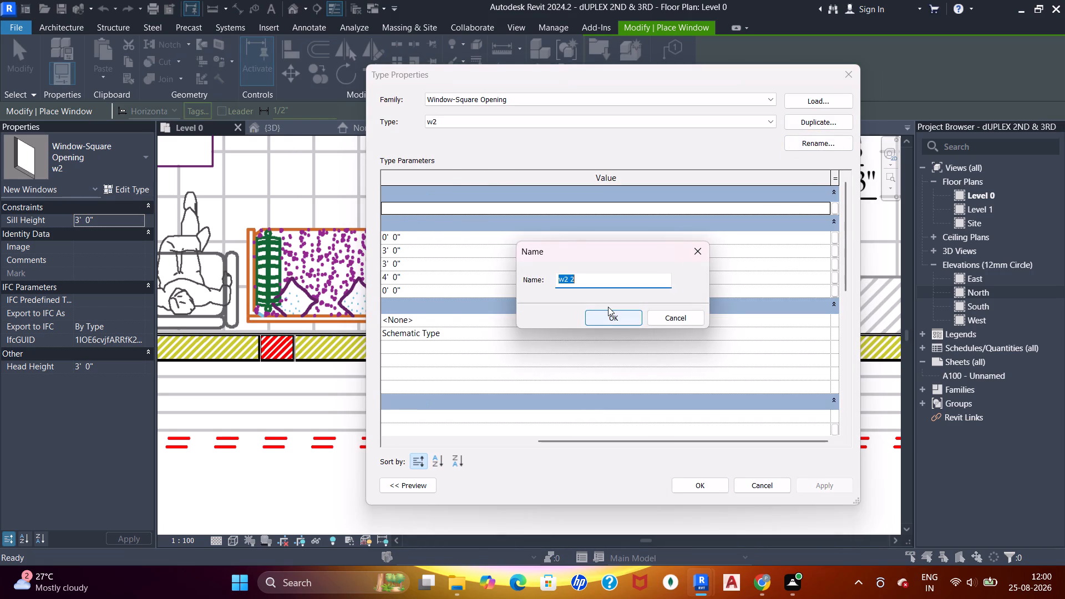
pyautogui.write('w3')
pyautogui.press('Return')
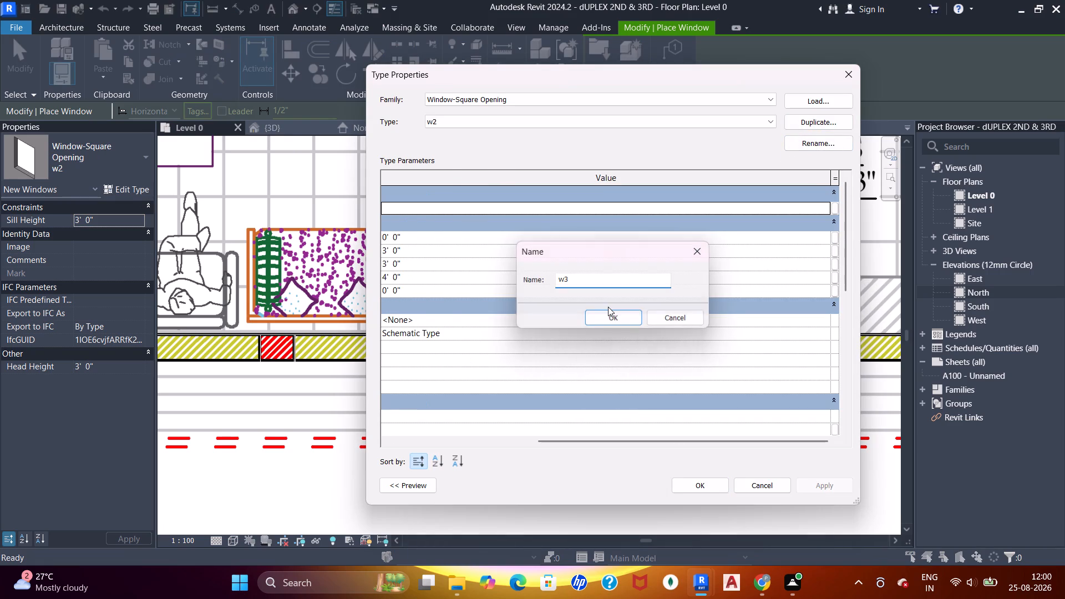
pyautogui.click(427, 268)
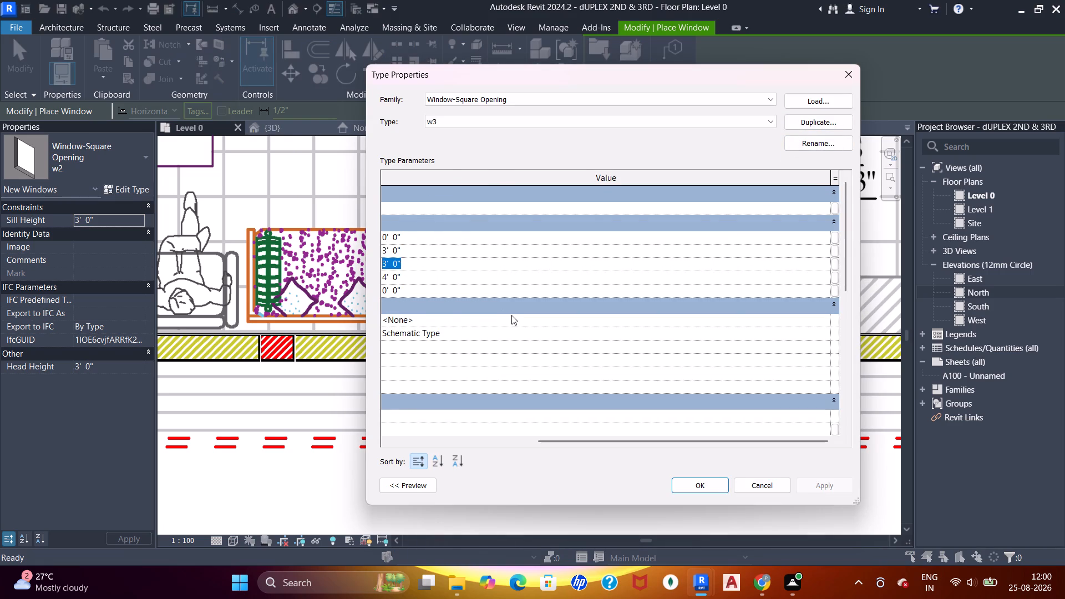
pyautogui.press('4')
pyautogui.press('Return')
pyautogui.press("'")
pyautogui.press('Return')
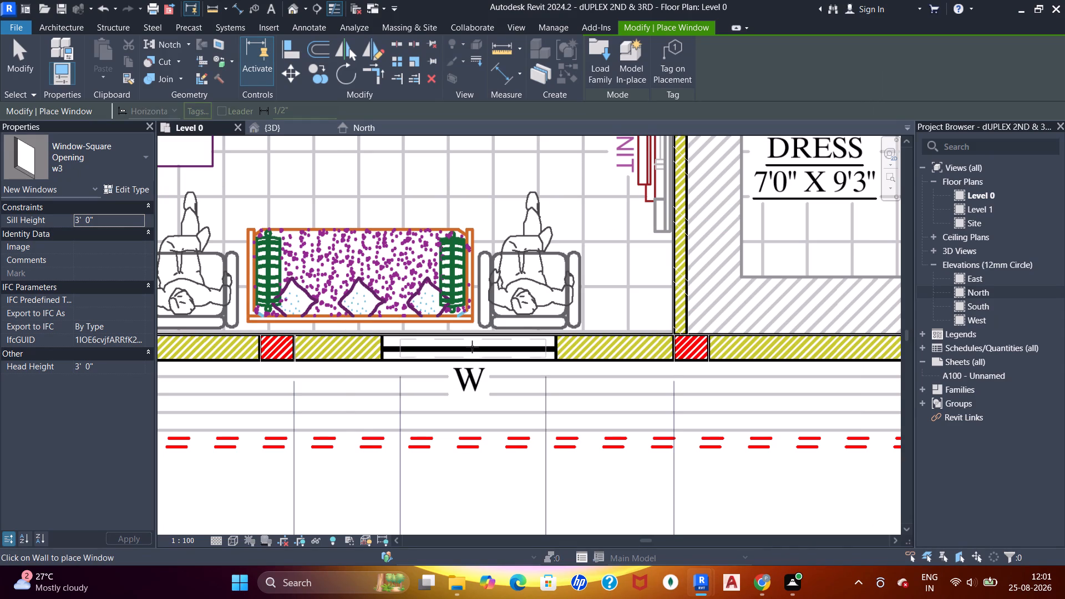
# Set the Rough Width of window type w3 to 4' 6".
pyautogui.click(136, 191)
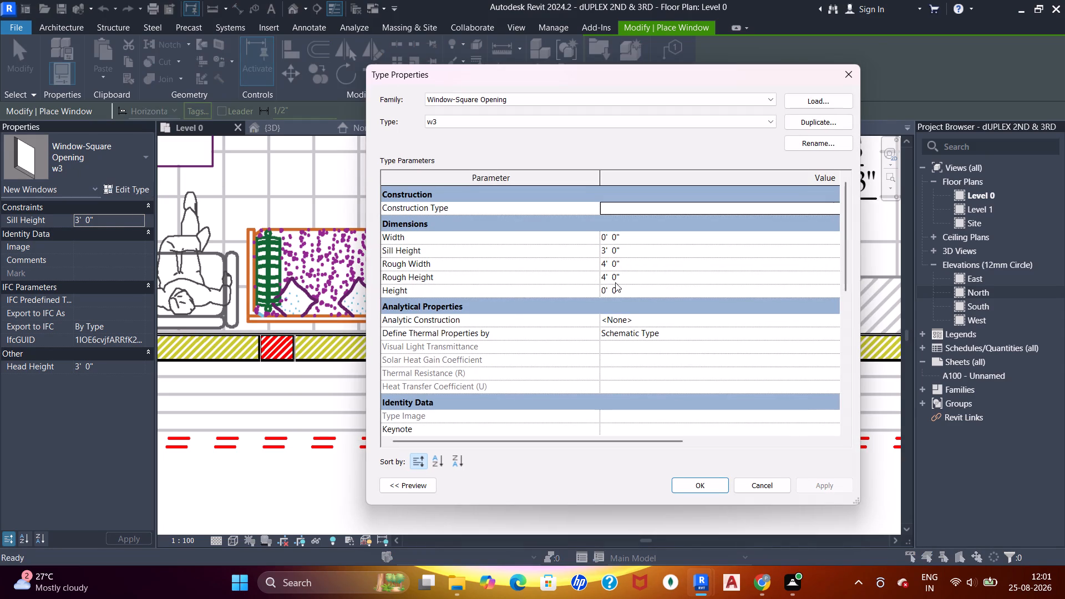
pyautogui.click(648, 265)
pyautogui.press('4')
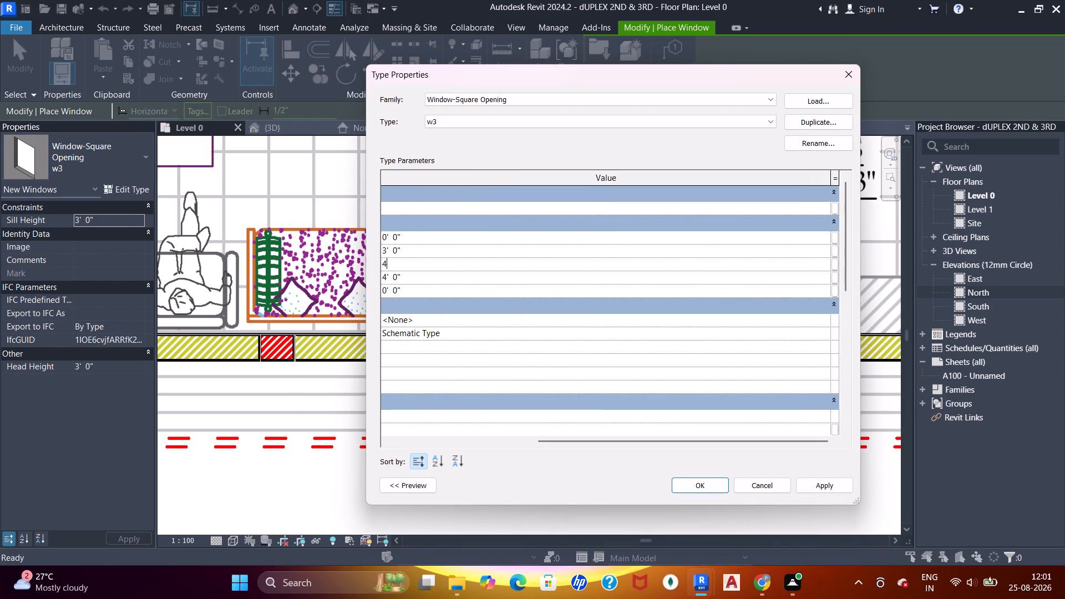
pyautogui.write('\'6"')
pyautogui.press('Return')
pyautogui.click(713, 492)
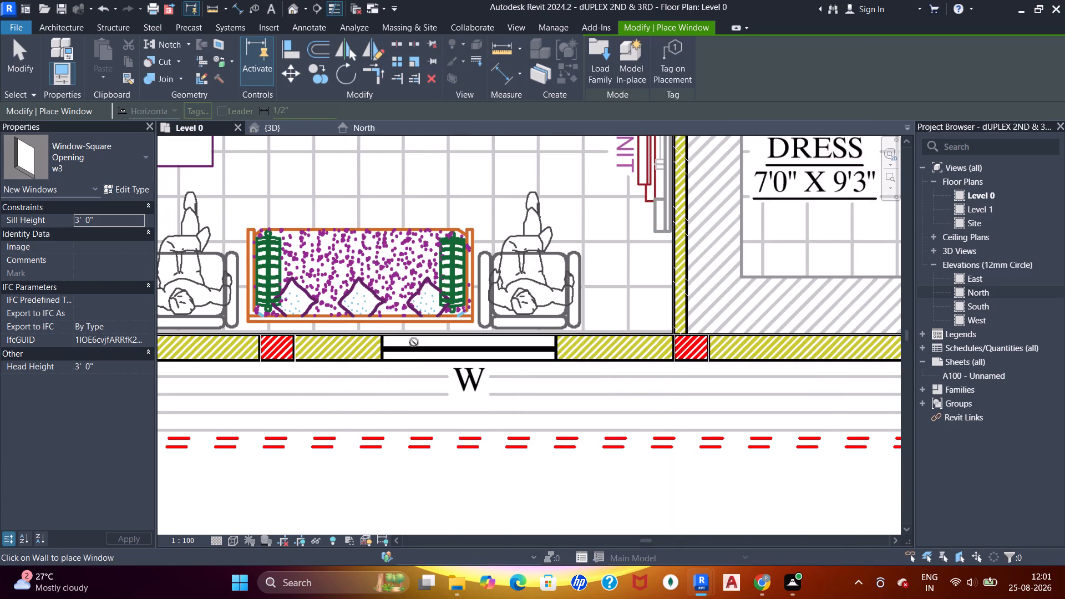
# Place a w3 window at the W opening behind the sofa in the hall/living room's exterior wall.
pyautogui.scroll(5, 414, 342)
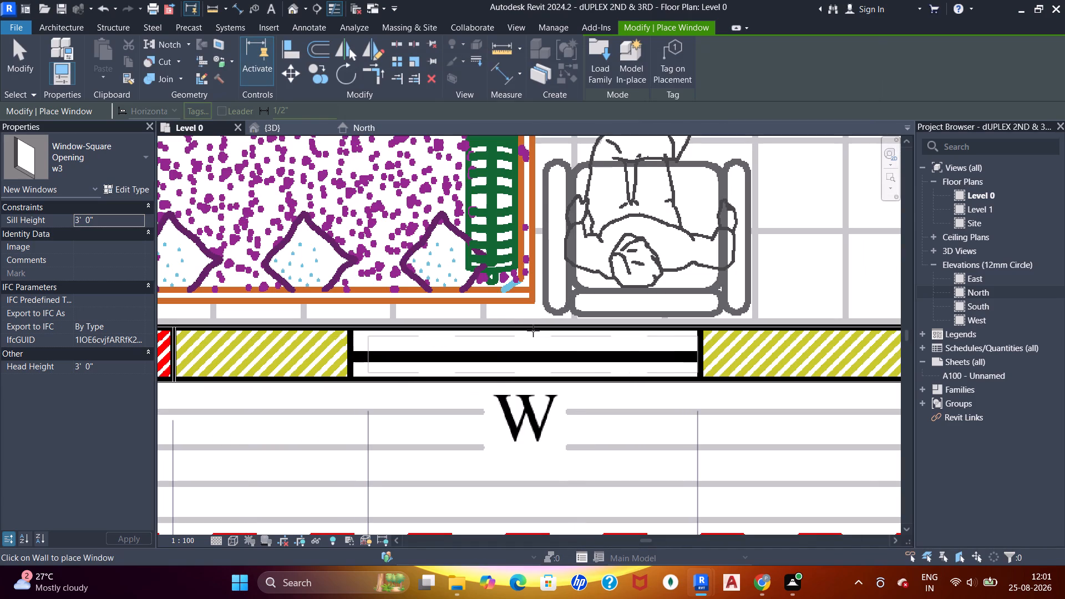
pyautogui.click(529, 331)
pyautogui.scroll(-6, 524, 331)
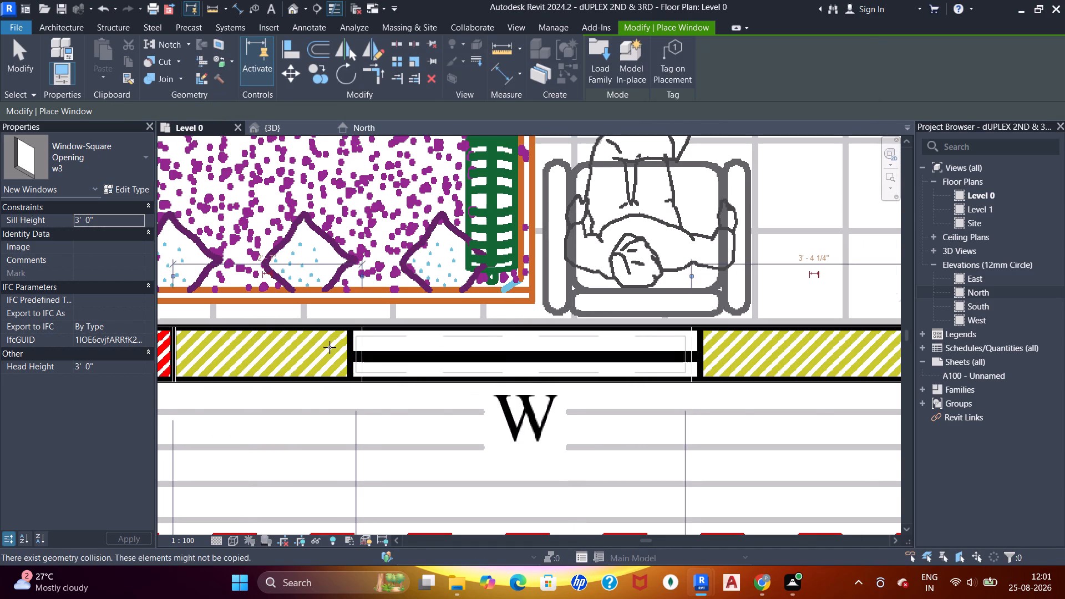
pyautogui.moveTo(329, 347); pyautogui.dragTo(554, 347, button='middle')
pyautogui.scroll(-4, 455, 351)
pyautogui.moveTo(428, 351); pyautogui.dragTo(645, 366, button='middle')
pyautogui.scroll(-3, 615, 343)
pyautogui.moveTo(613, 307); pyautogui.dragTo(601, 358, button='middle')
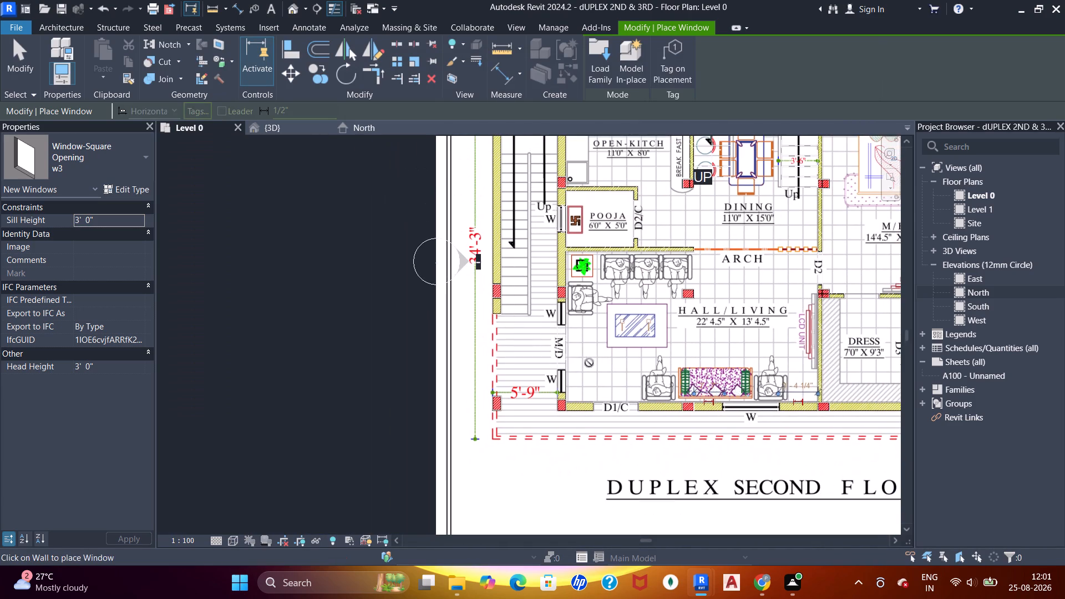
pyautogui.press('Escape')
pyautogui.press('Escape')
pyautogui.press('Escape')
pyautogui.press('Escape')
# Examine the hall's main-door wall with its W openings in plan, and inspect the exterior walls and windows in 3D.
pyautogui.scroll(6, 559, 379)
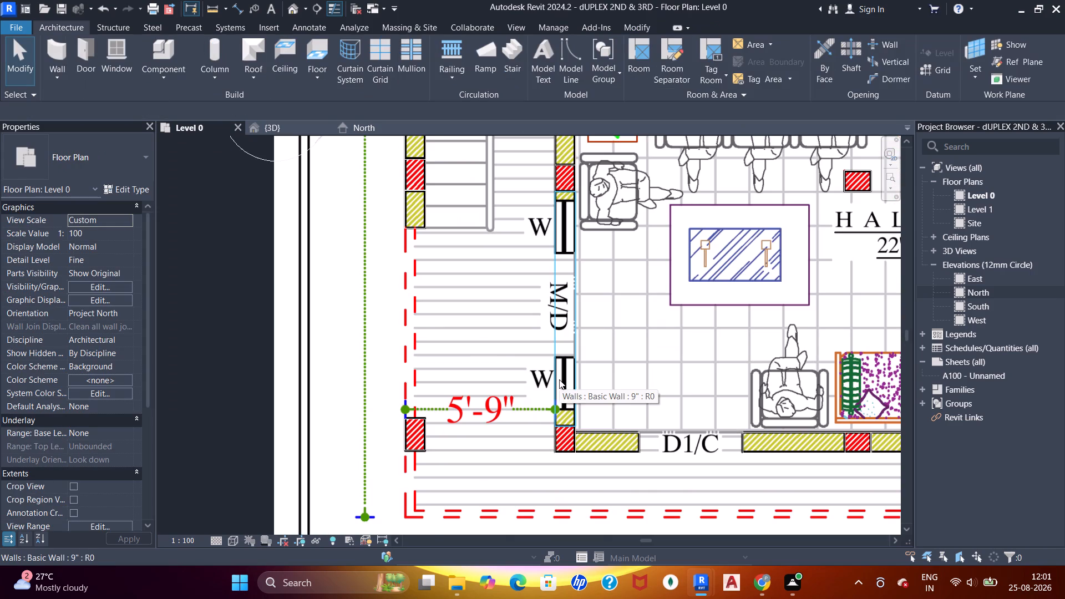
pyautogui.scroll(-6, 559, 379)
pyautogui.moveTo(651, 390); pyautogui.dragTo(646, 390, button='middle')
pyautogui.click(562, 344)
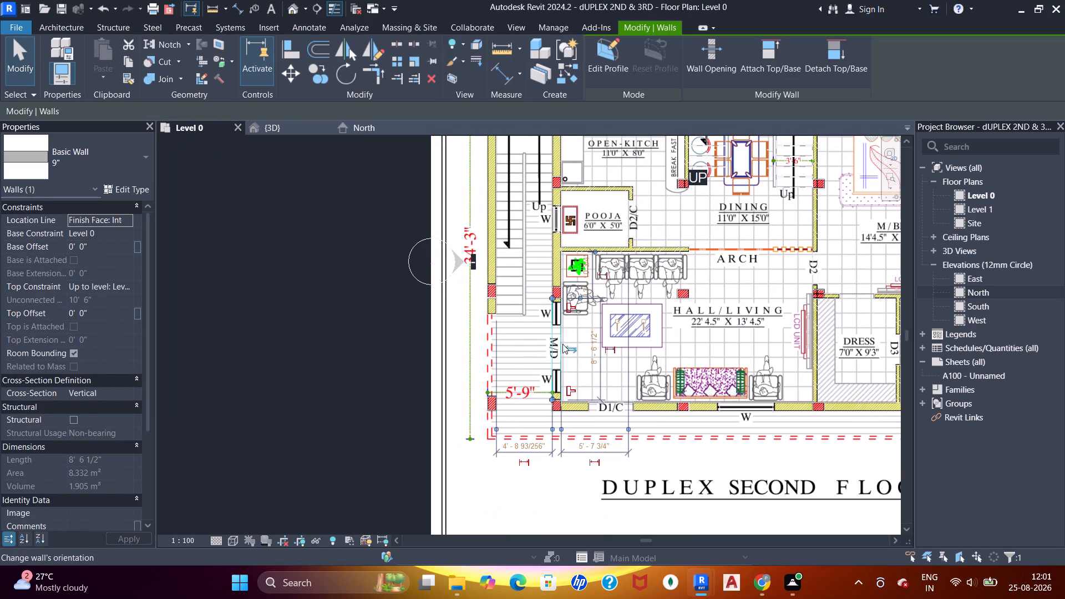
pyautogui.press('Escape')
pyautogui.moveTo(651, 393); pyautogui.dragTo(452, 365, button='middle')
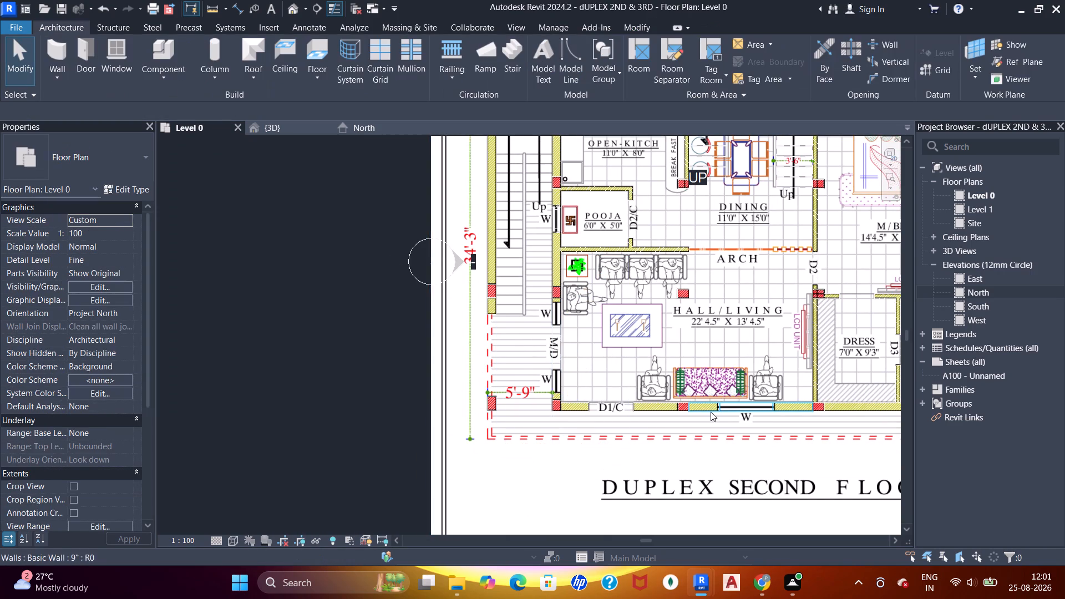
pyautogui.click(272, 134)
pyautogui.scroll(-5, 395, 290)
pyautogui.keyDown('shift'); pyautogui.moveTo(334, 296); pyautogui.dragTo(429, 295, button='middle'); pyautogui.keyUp('shift')
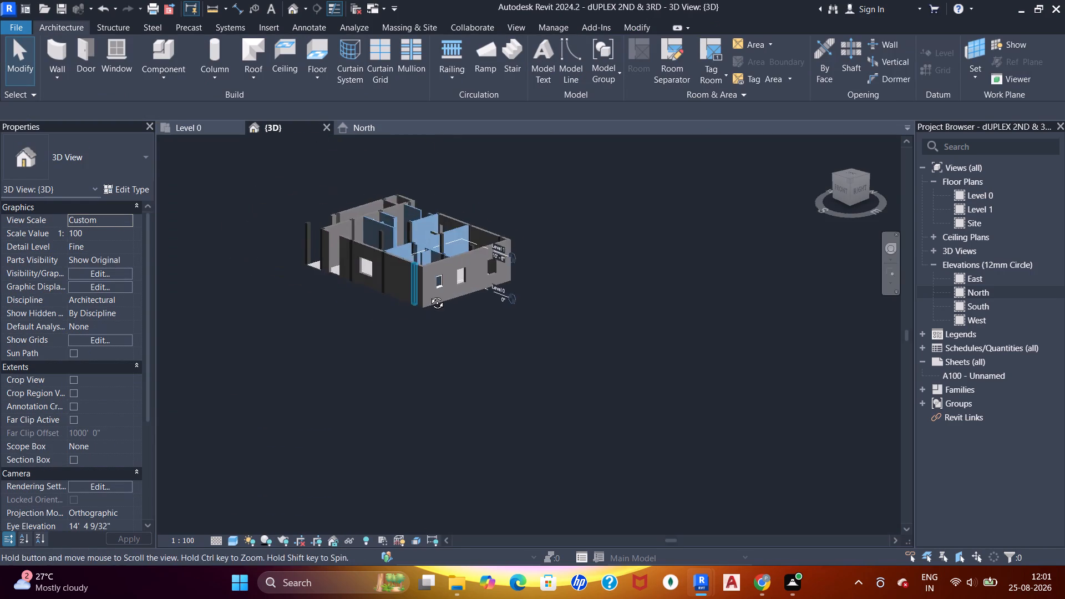
pyautogui.keyDown('shift'); pyautogui.moveTo(429, 295); pyautogui.dragTo(442, 285, button='middle'); pyautogui.keyUp('shift')
pyautogui.keyDown('shift'); pyautogui.moveTo(338, 292); pyautogui.dragTo(499, 324, button='middle'); pyautogui.keyUp('shift')
pyautogui.scroll(5, 373, 308)
pyautogui.moveTo(376, 304); pyautogui.dragTo(382, 306, button='middle')
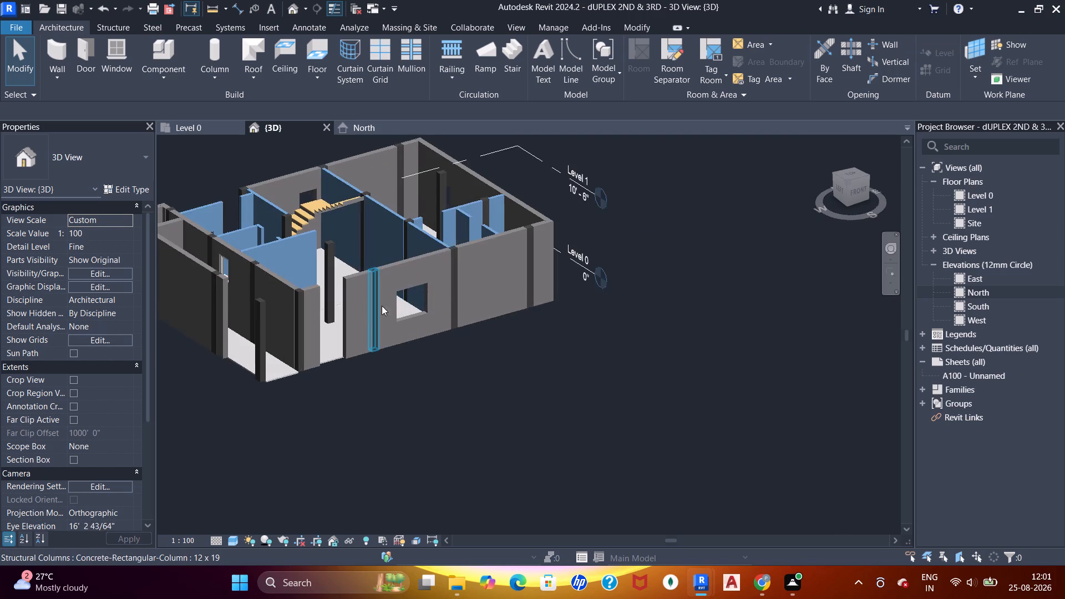
pyautogui.moveTo(382, 306); pyautogui.dragTo(463, 358, button='middle')
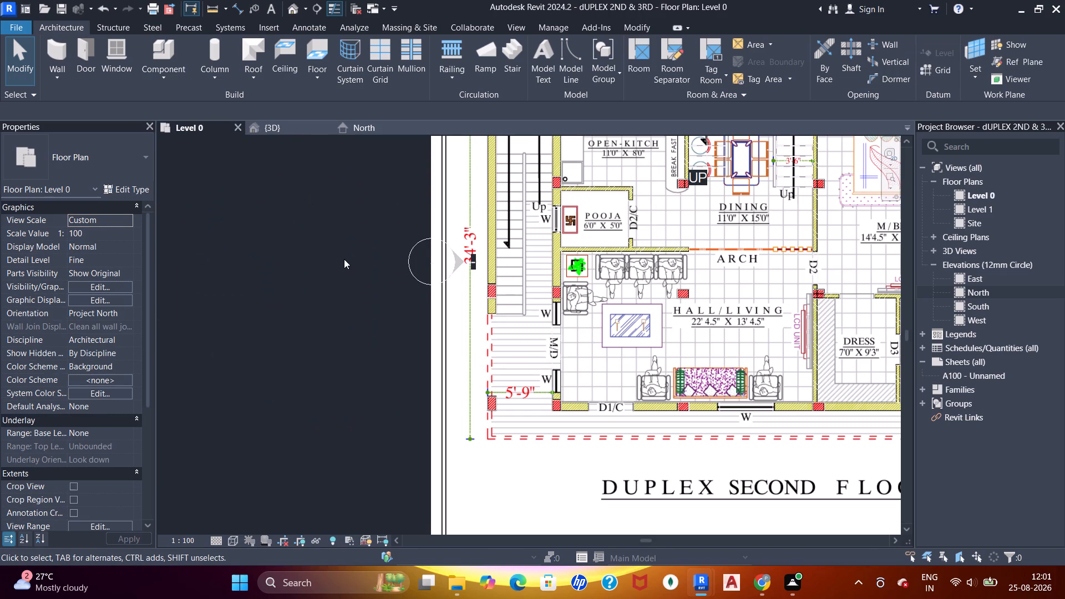
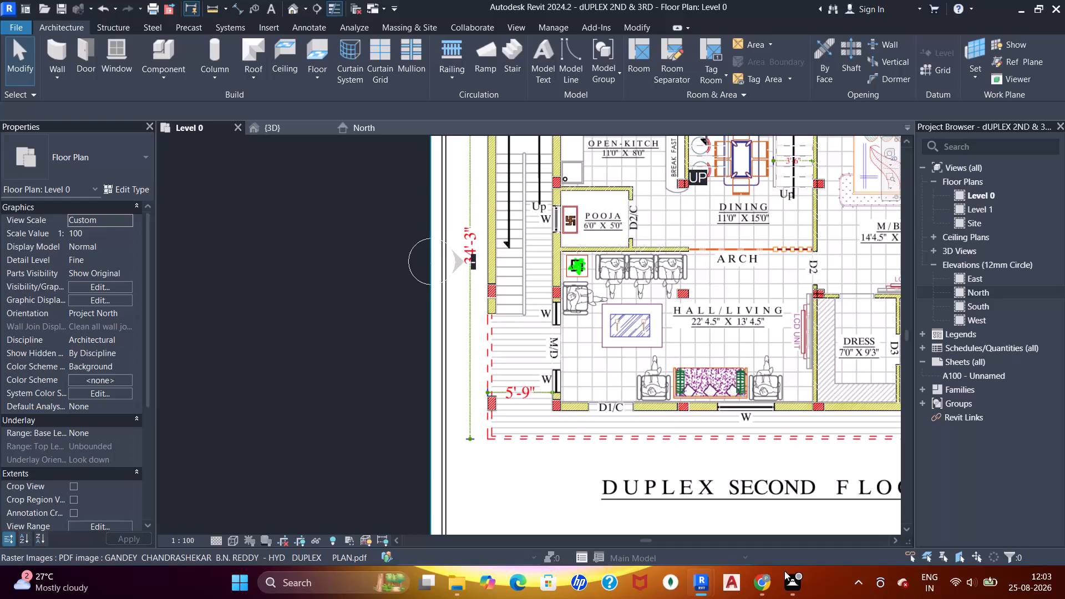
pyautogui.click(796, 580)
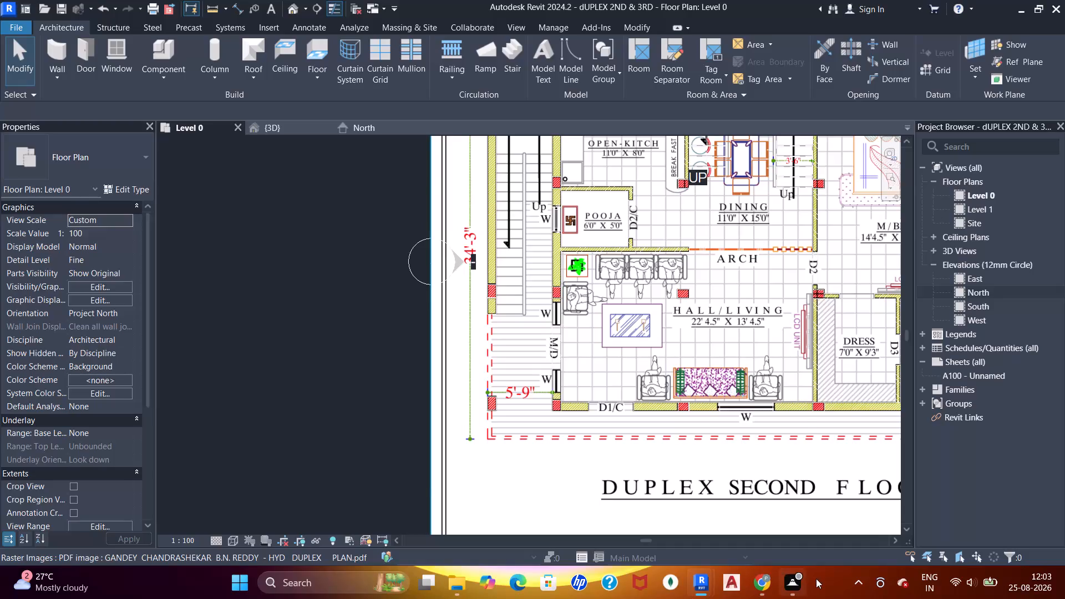
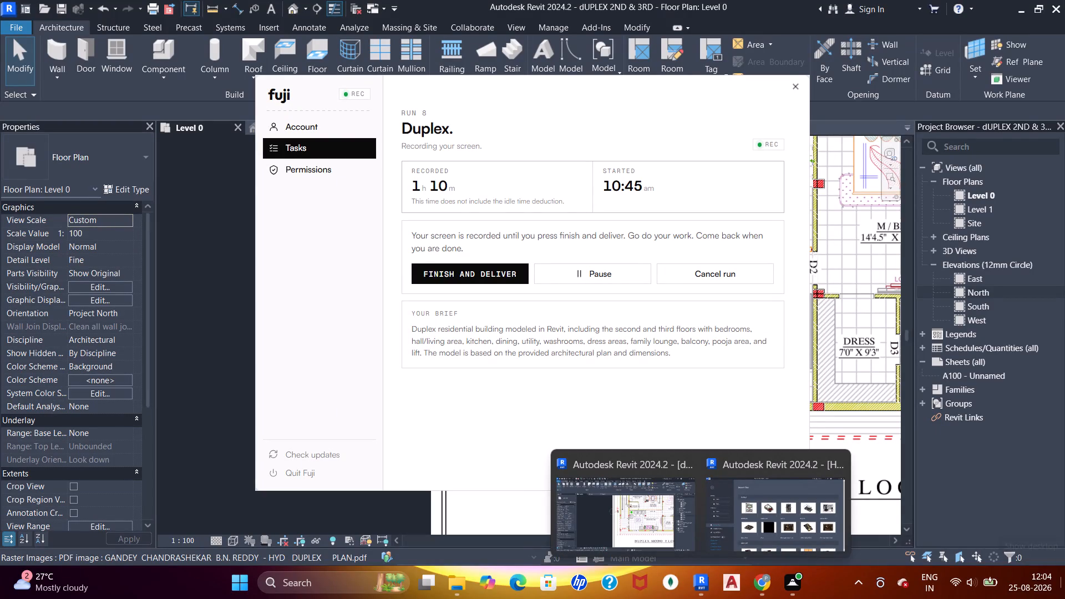
# Switch to the Revit window with the duplex project's Level 0 floor plan.
pyautogui.click(645, 532)
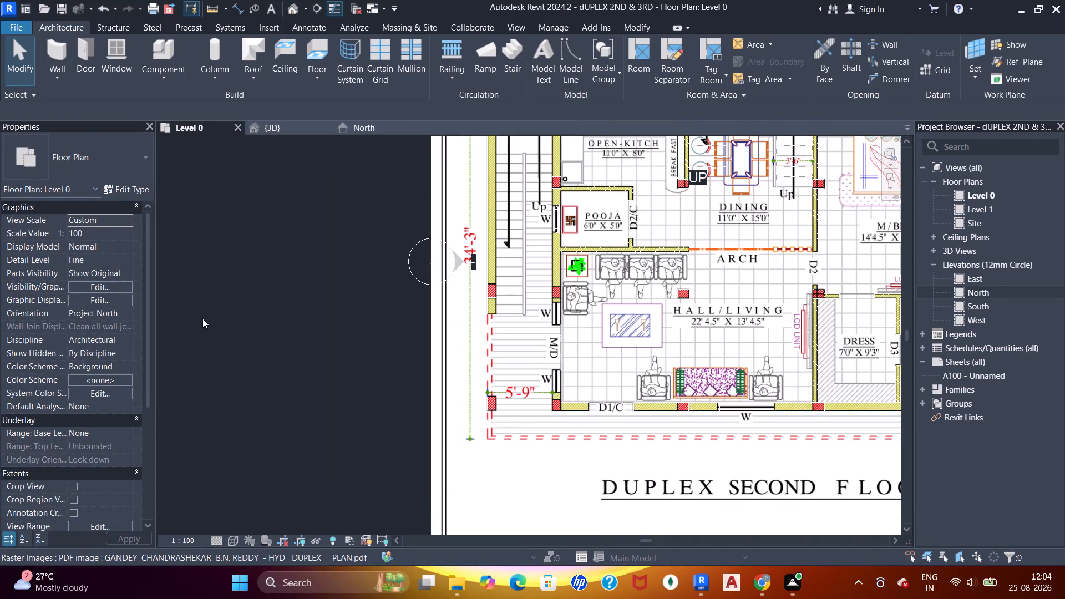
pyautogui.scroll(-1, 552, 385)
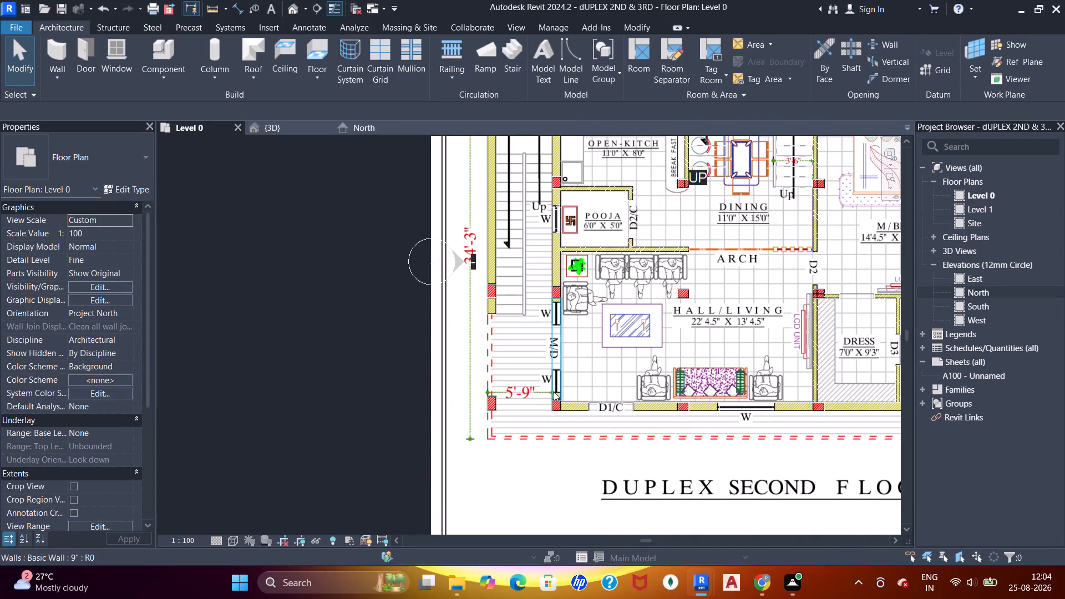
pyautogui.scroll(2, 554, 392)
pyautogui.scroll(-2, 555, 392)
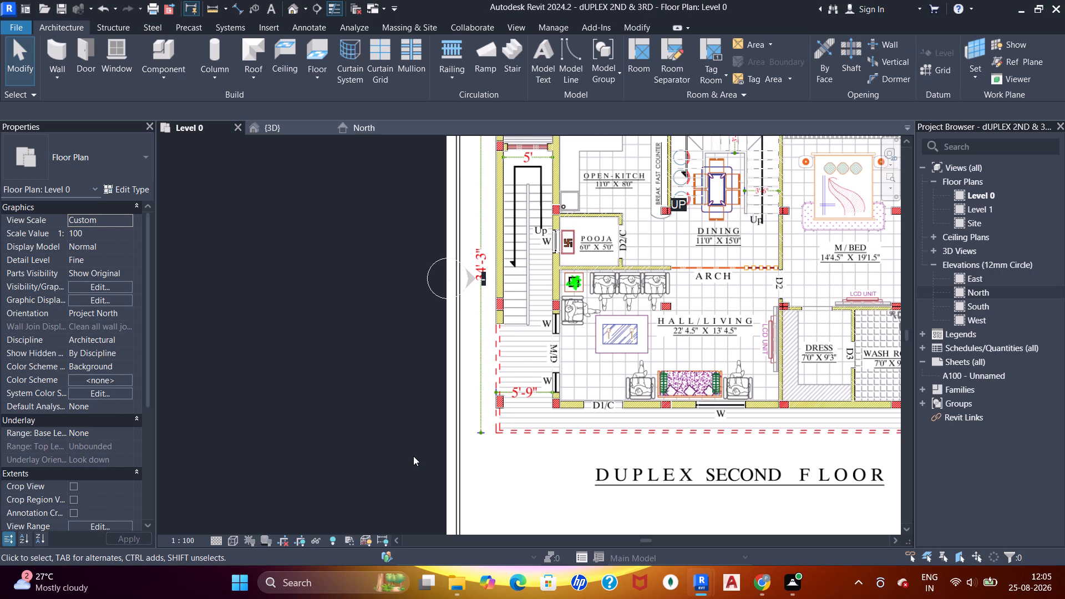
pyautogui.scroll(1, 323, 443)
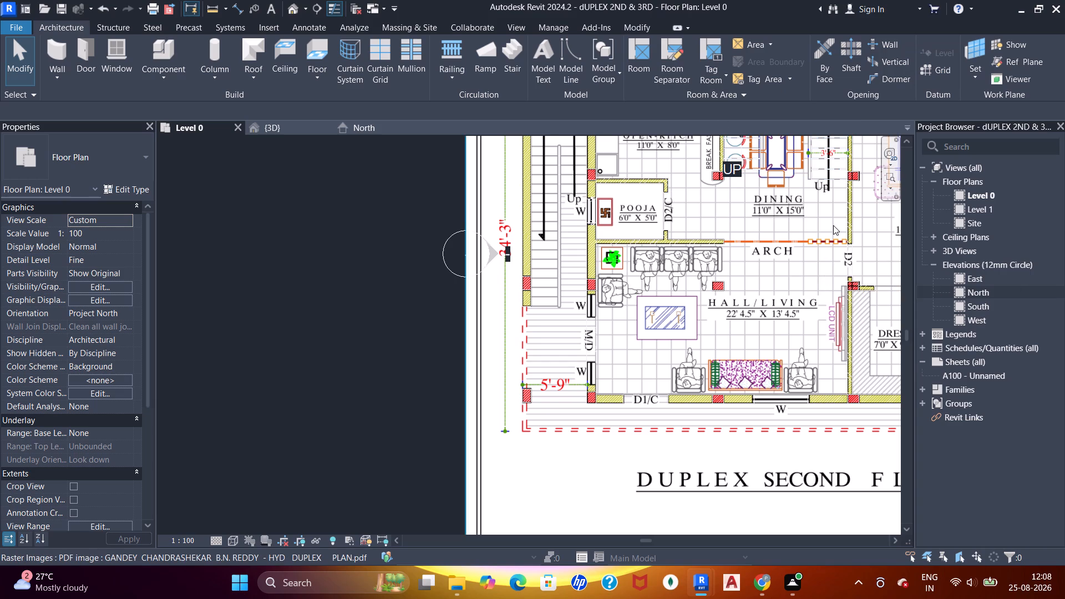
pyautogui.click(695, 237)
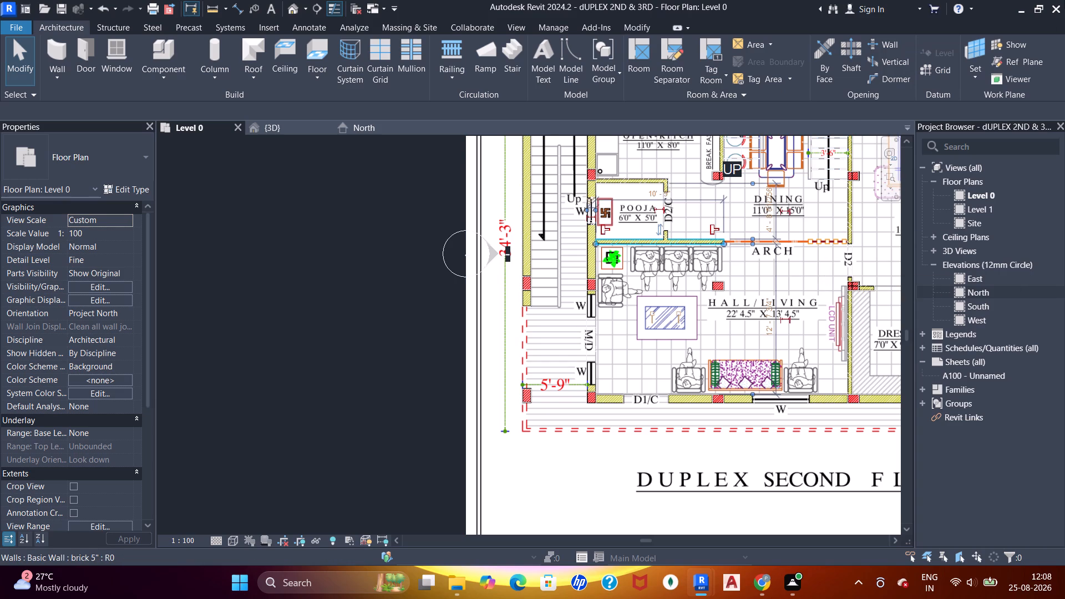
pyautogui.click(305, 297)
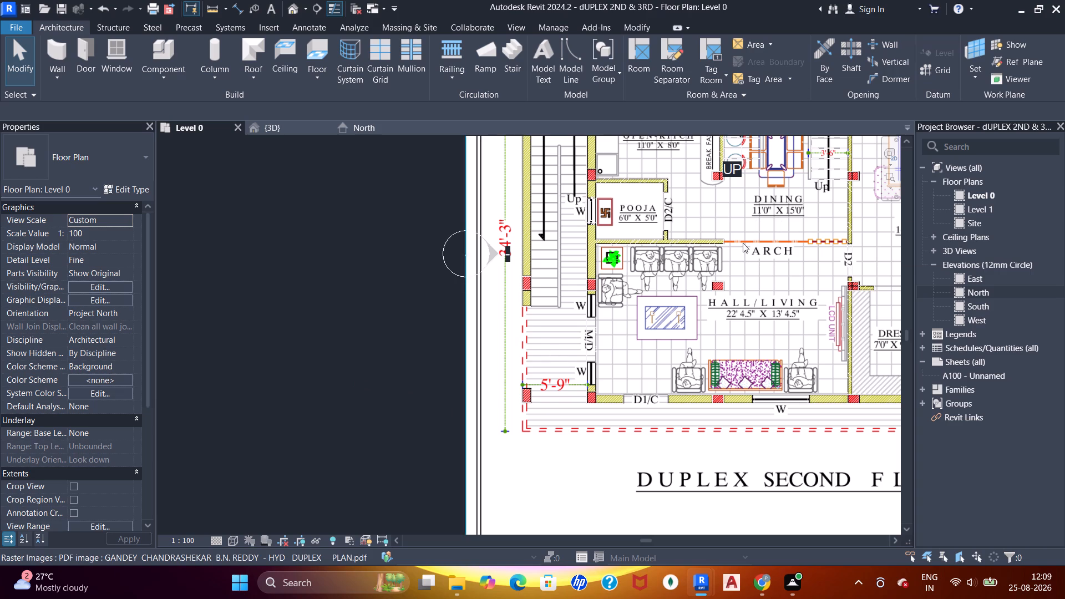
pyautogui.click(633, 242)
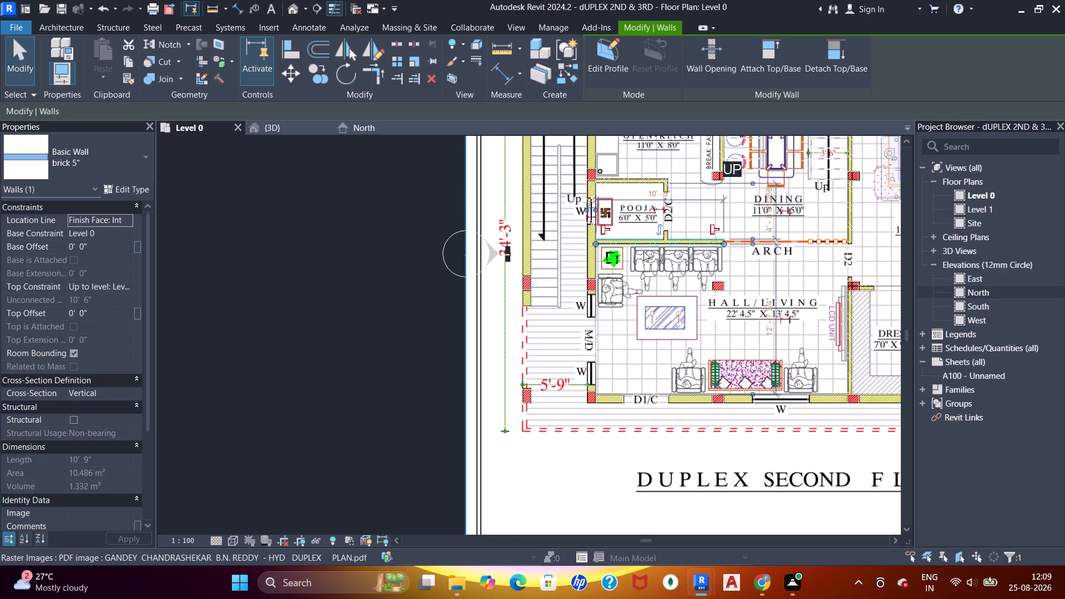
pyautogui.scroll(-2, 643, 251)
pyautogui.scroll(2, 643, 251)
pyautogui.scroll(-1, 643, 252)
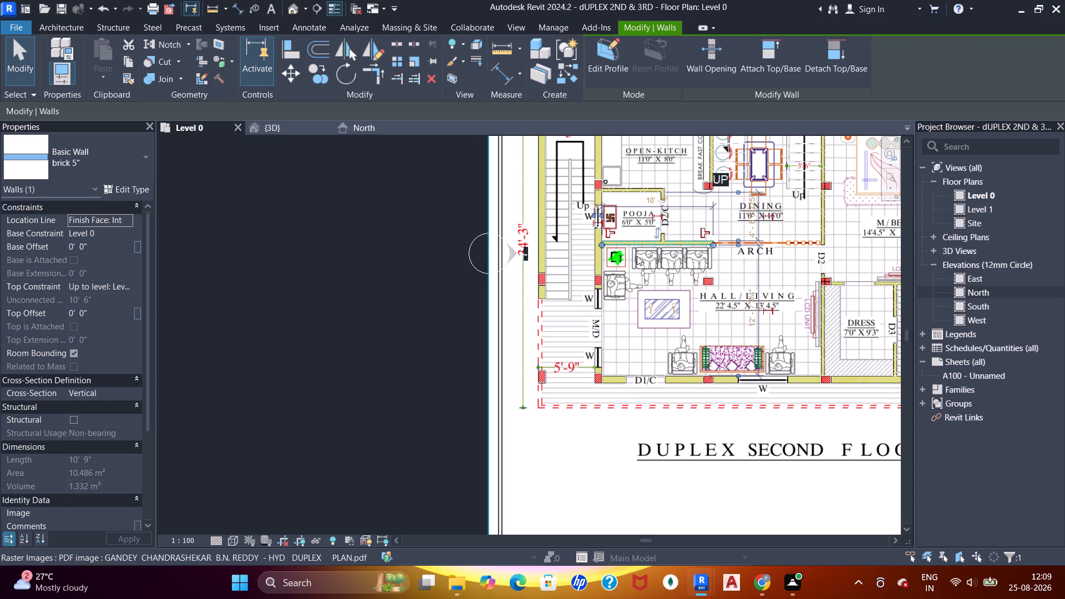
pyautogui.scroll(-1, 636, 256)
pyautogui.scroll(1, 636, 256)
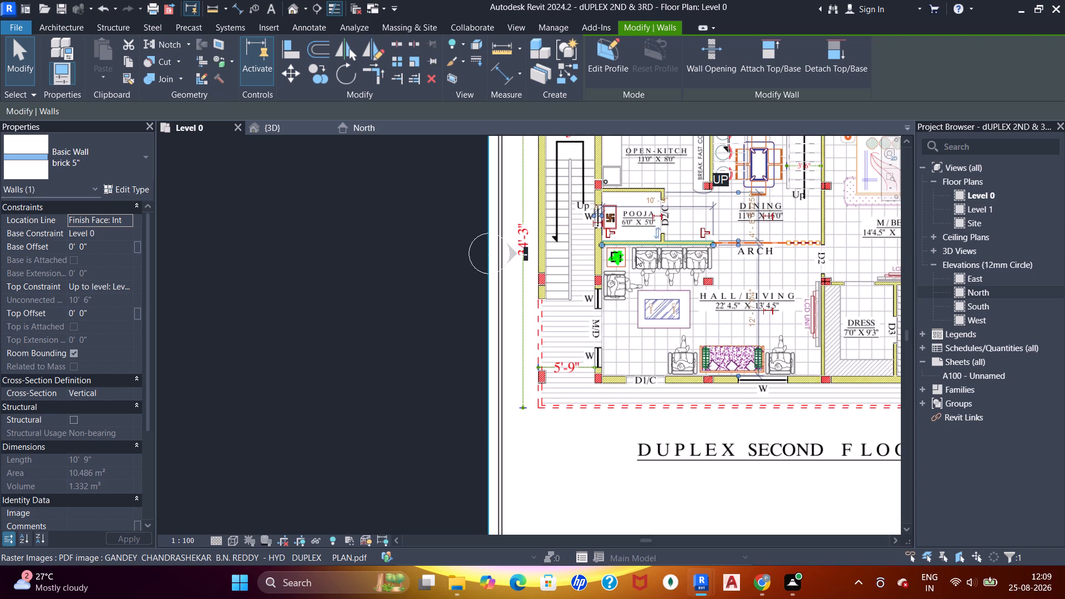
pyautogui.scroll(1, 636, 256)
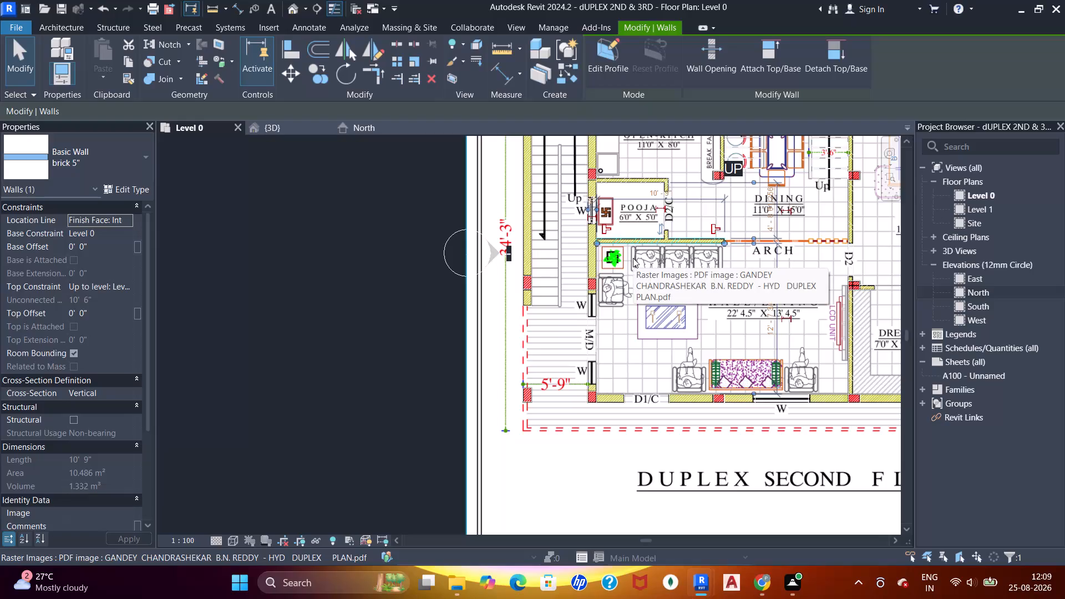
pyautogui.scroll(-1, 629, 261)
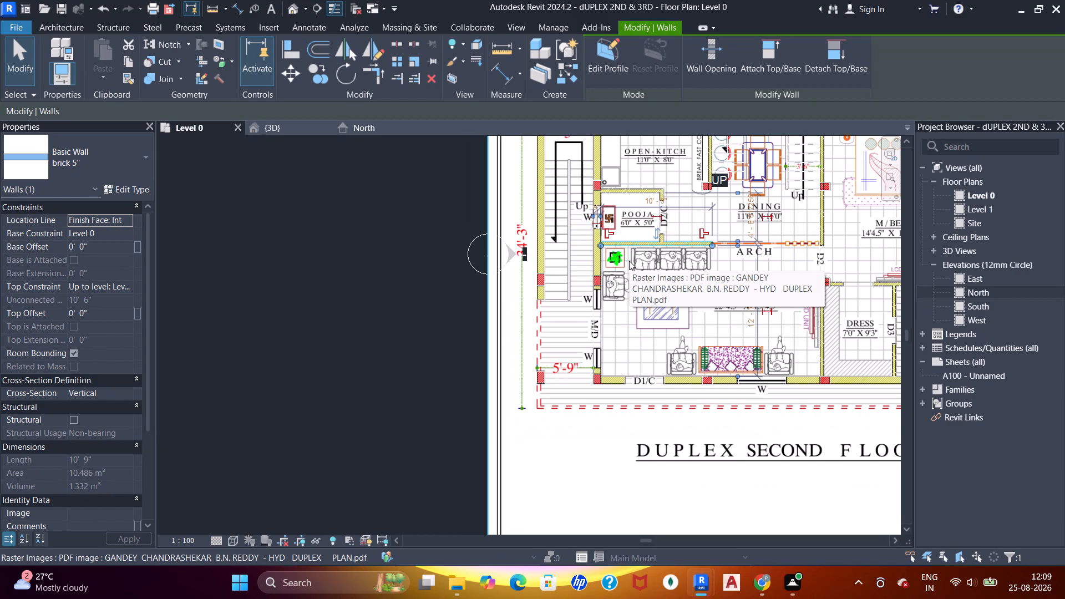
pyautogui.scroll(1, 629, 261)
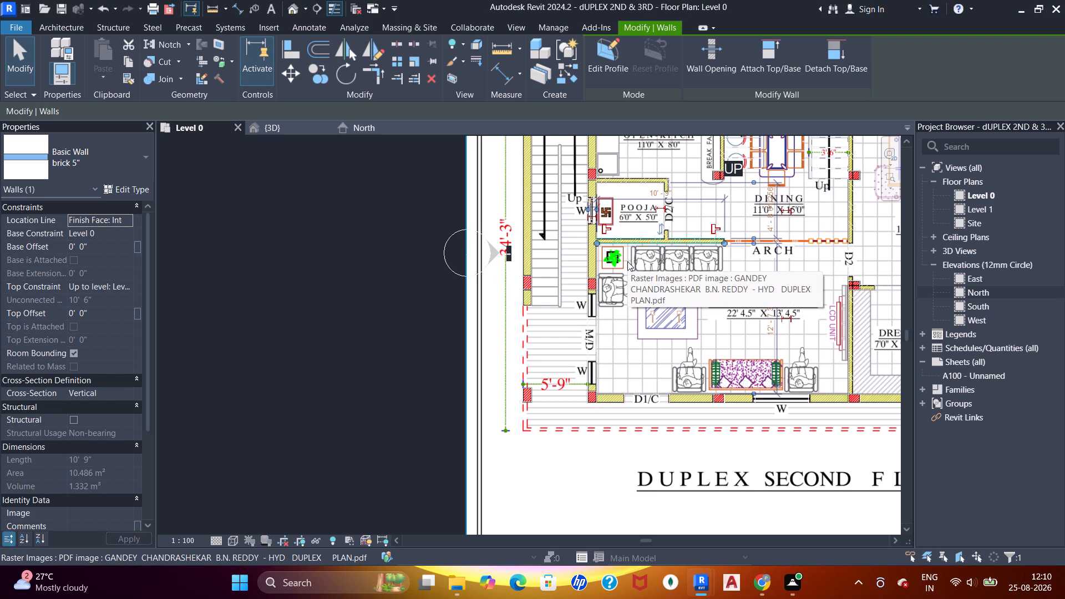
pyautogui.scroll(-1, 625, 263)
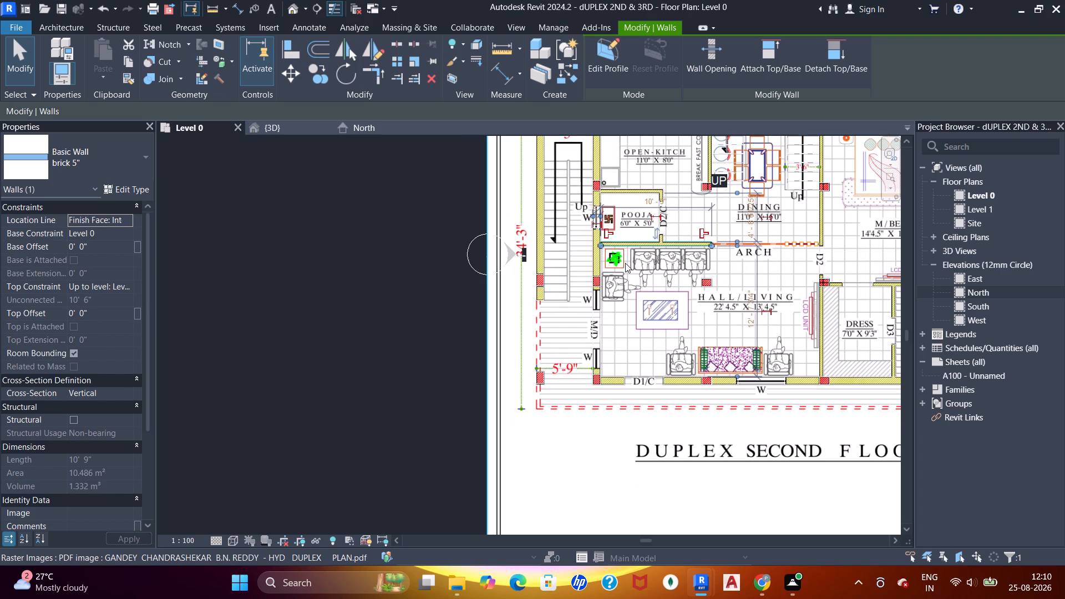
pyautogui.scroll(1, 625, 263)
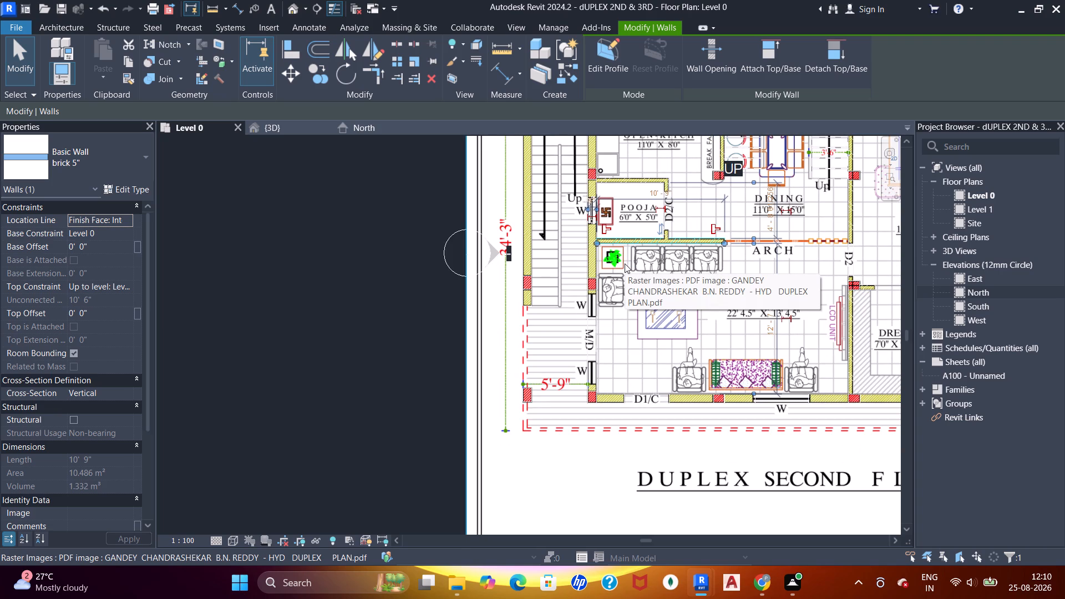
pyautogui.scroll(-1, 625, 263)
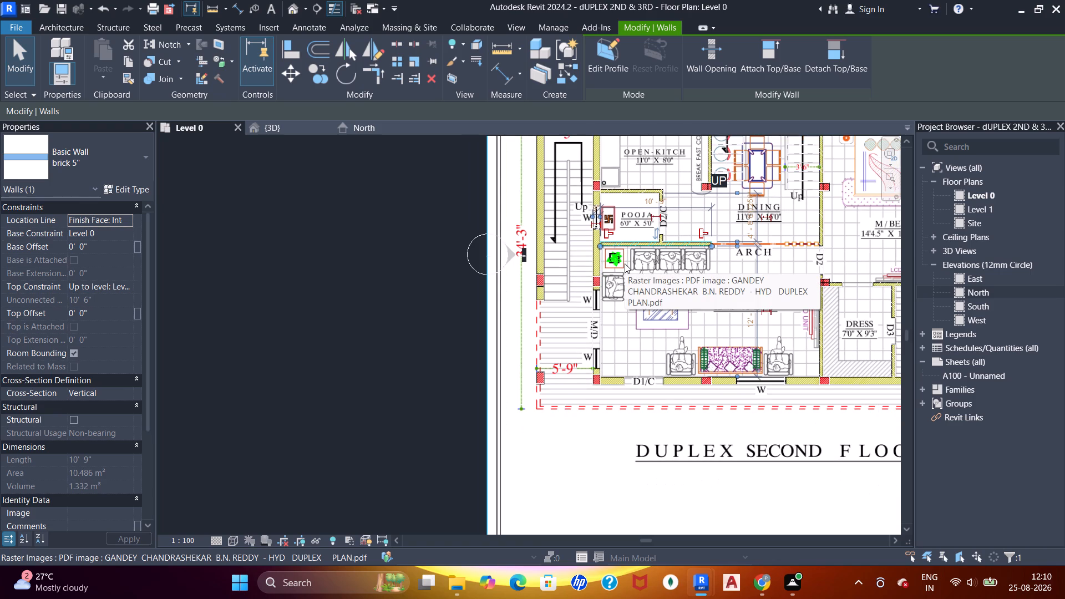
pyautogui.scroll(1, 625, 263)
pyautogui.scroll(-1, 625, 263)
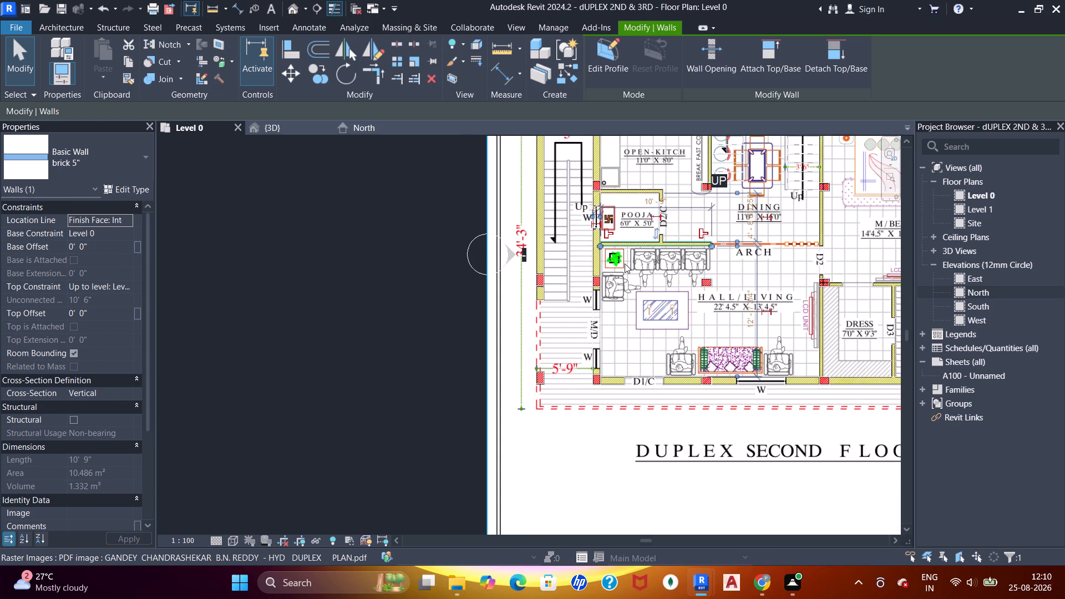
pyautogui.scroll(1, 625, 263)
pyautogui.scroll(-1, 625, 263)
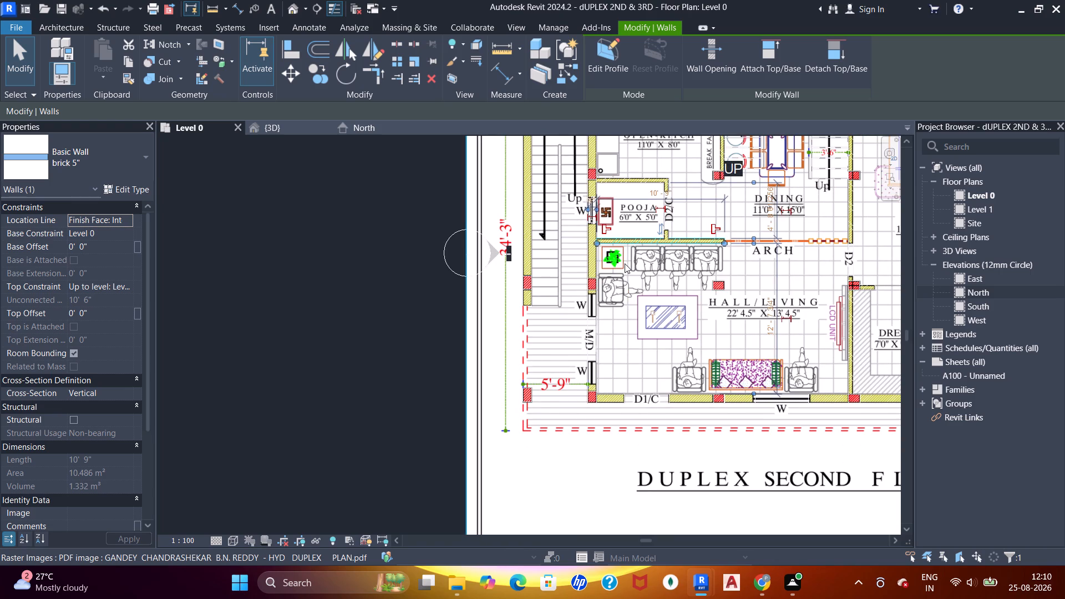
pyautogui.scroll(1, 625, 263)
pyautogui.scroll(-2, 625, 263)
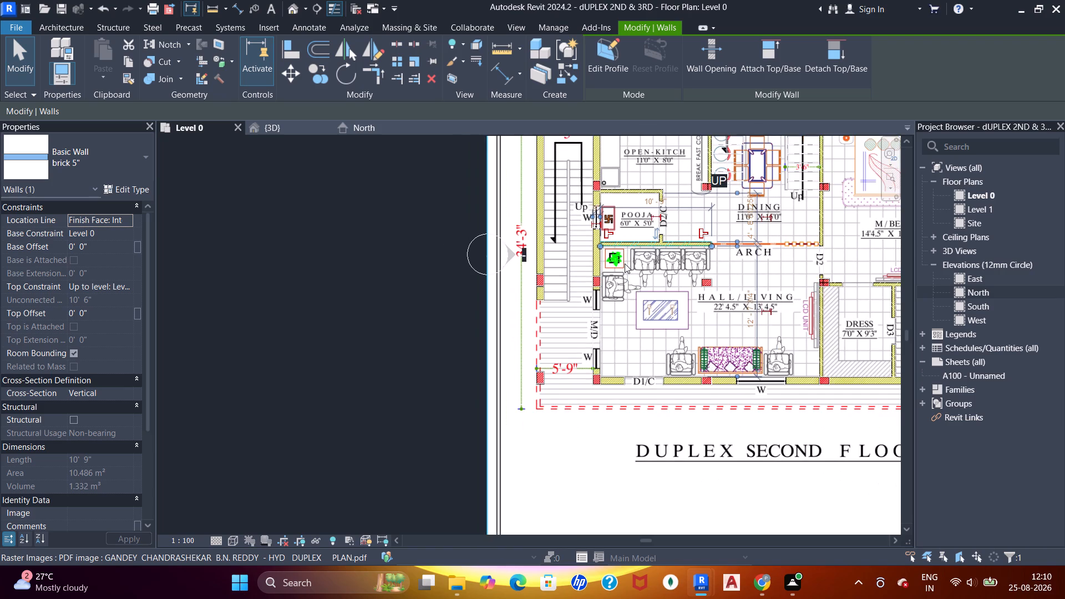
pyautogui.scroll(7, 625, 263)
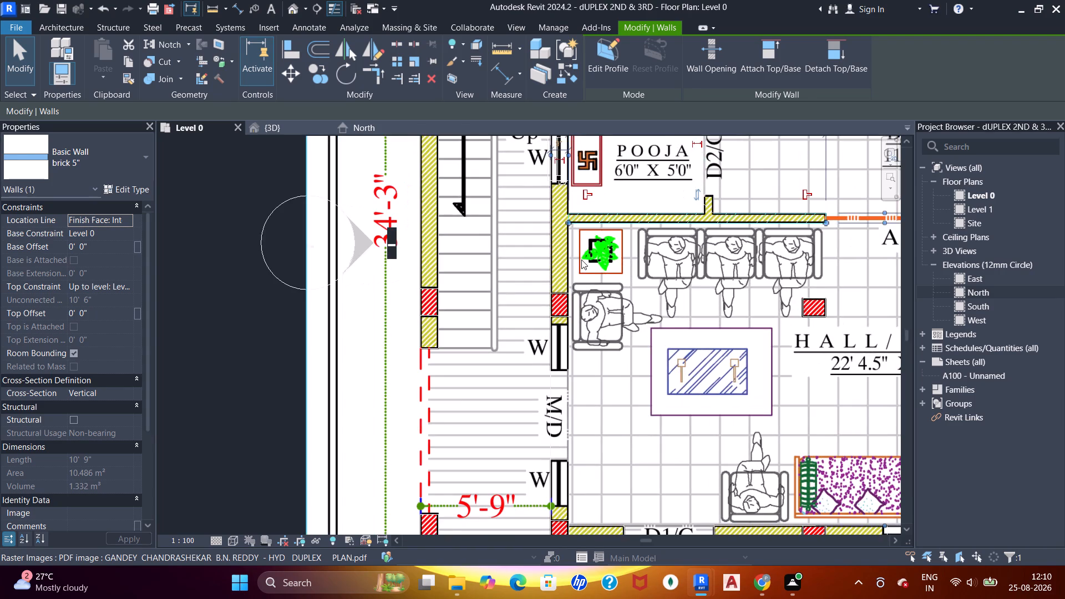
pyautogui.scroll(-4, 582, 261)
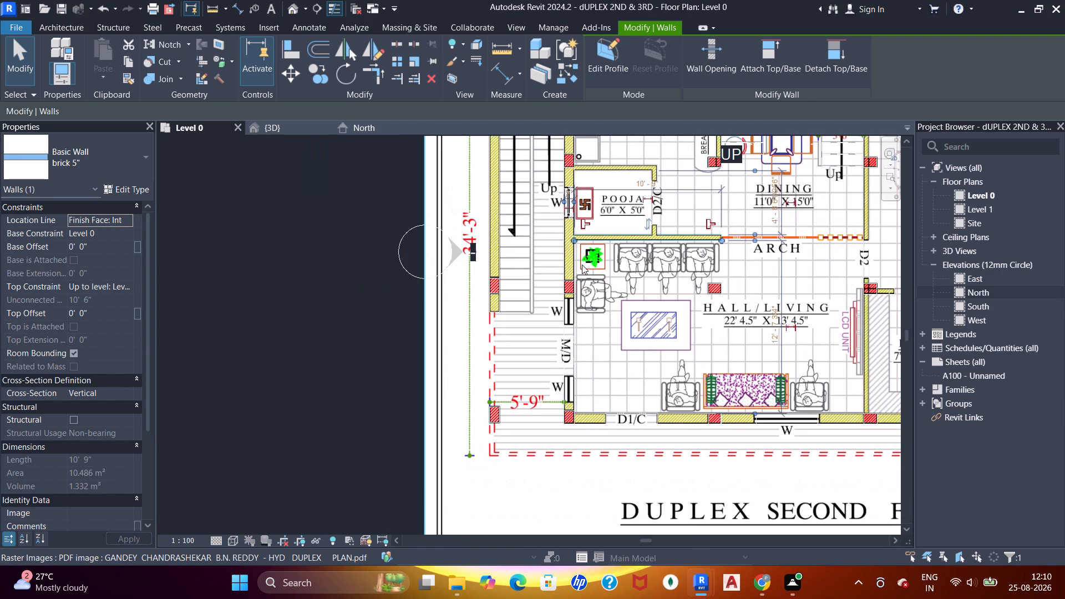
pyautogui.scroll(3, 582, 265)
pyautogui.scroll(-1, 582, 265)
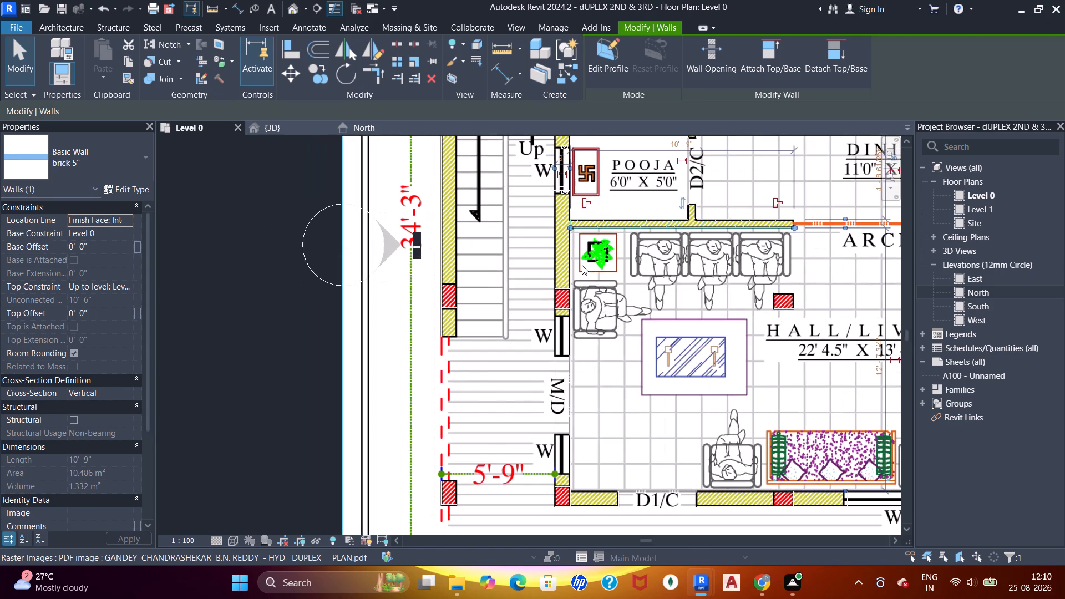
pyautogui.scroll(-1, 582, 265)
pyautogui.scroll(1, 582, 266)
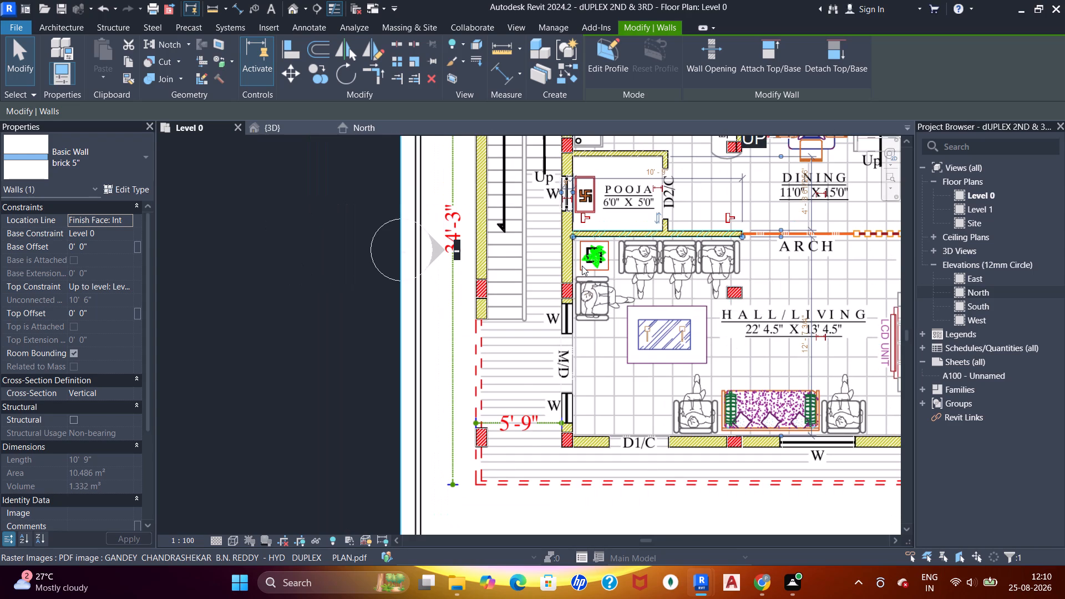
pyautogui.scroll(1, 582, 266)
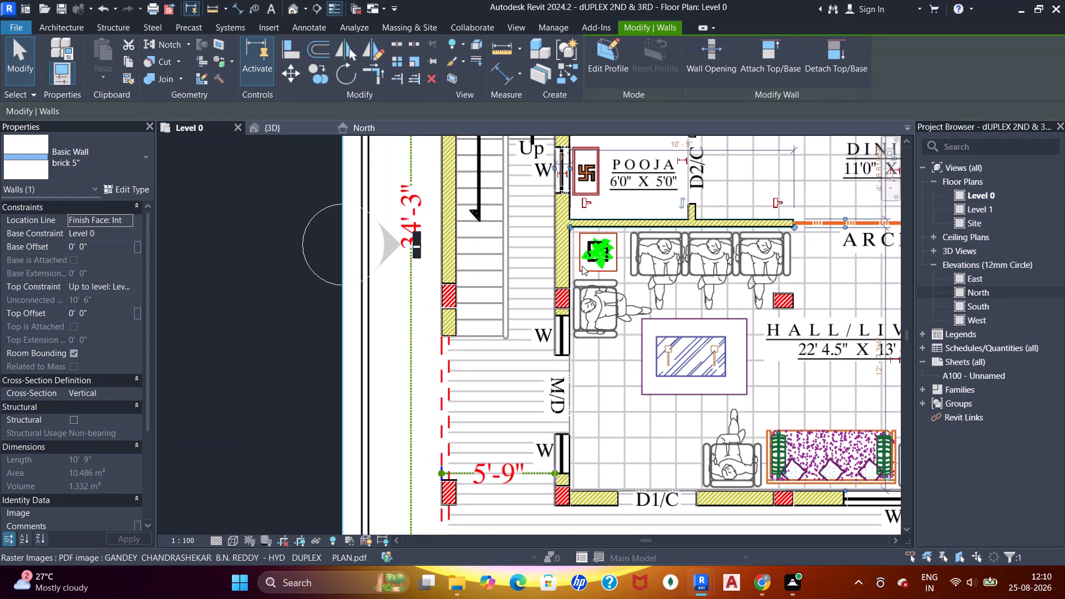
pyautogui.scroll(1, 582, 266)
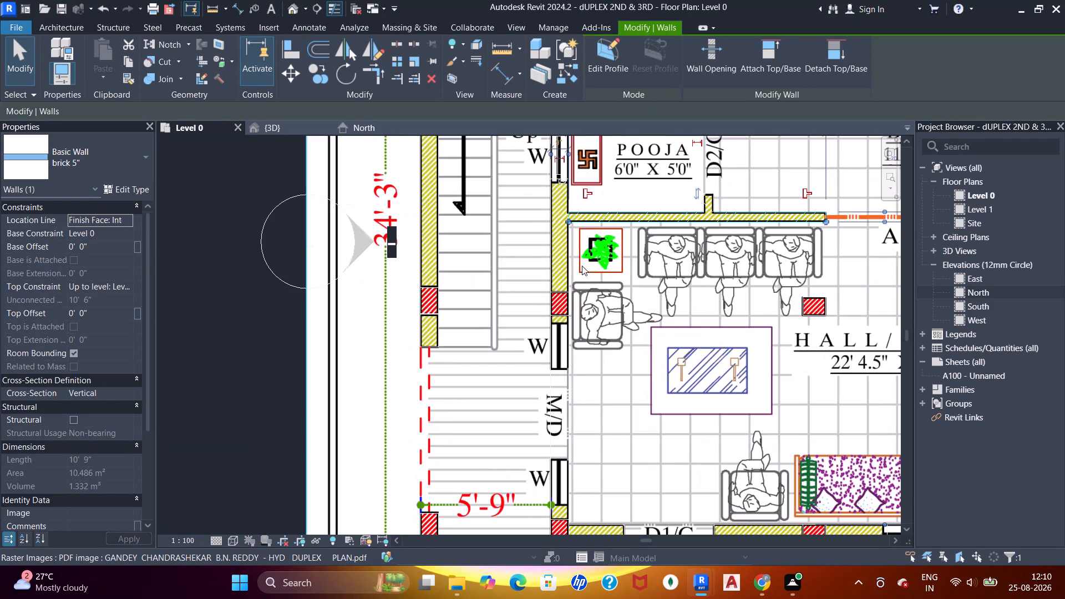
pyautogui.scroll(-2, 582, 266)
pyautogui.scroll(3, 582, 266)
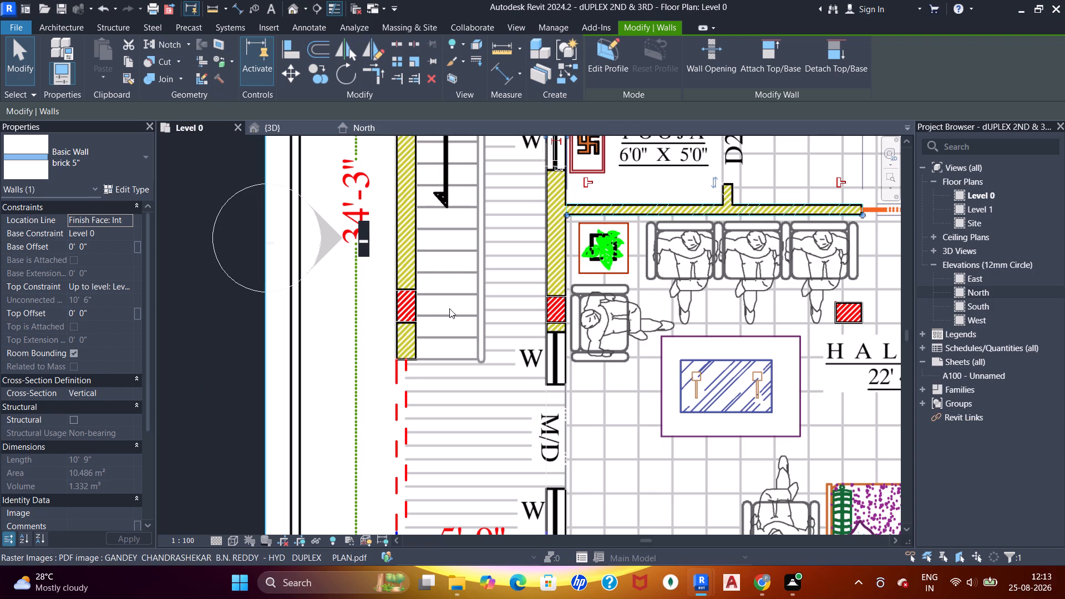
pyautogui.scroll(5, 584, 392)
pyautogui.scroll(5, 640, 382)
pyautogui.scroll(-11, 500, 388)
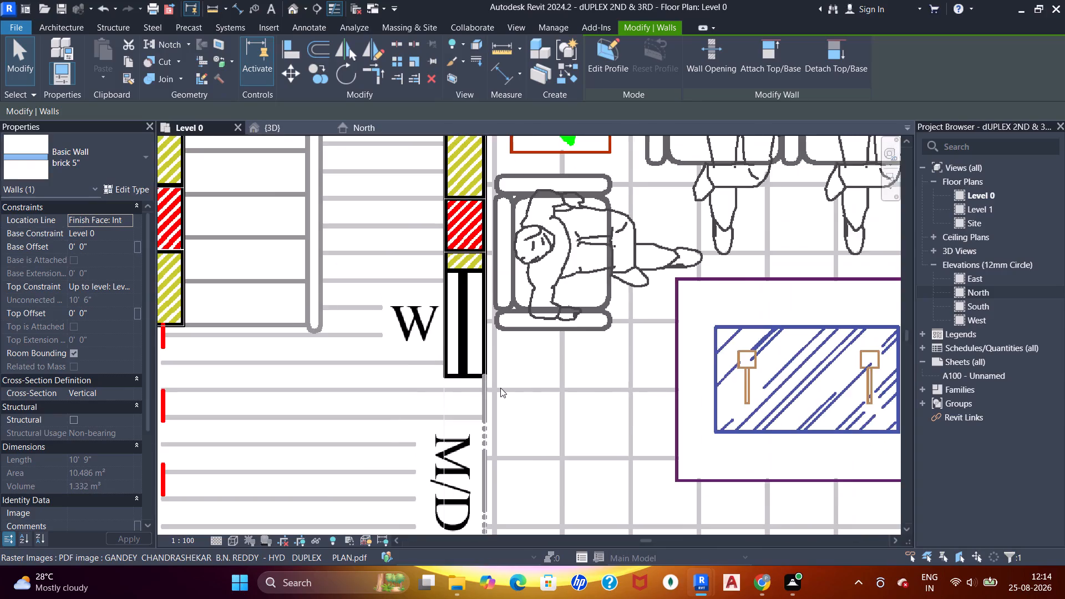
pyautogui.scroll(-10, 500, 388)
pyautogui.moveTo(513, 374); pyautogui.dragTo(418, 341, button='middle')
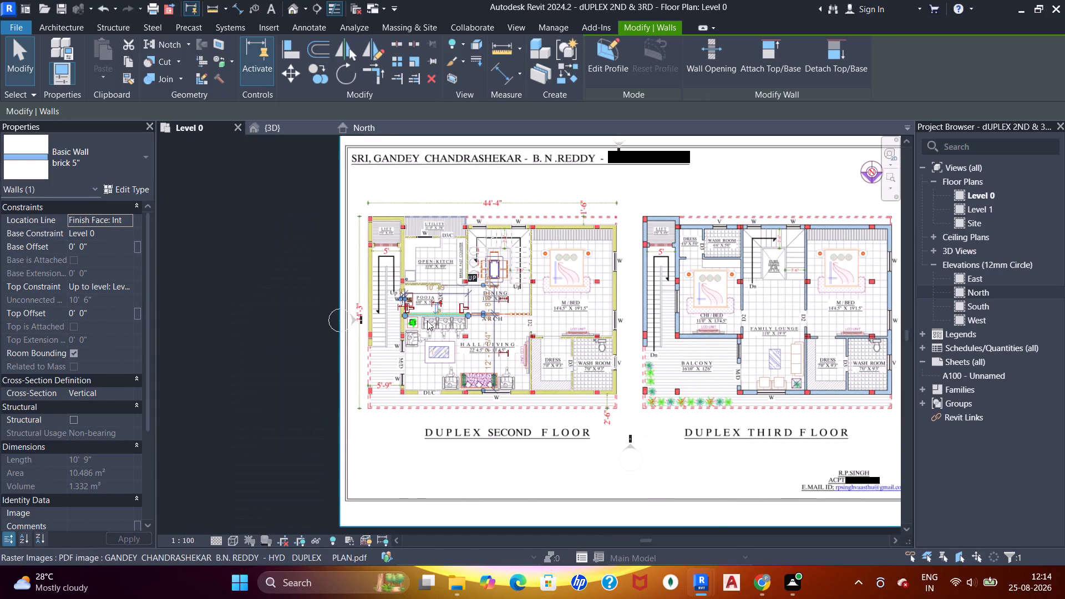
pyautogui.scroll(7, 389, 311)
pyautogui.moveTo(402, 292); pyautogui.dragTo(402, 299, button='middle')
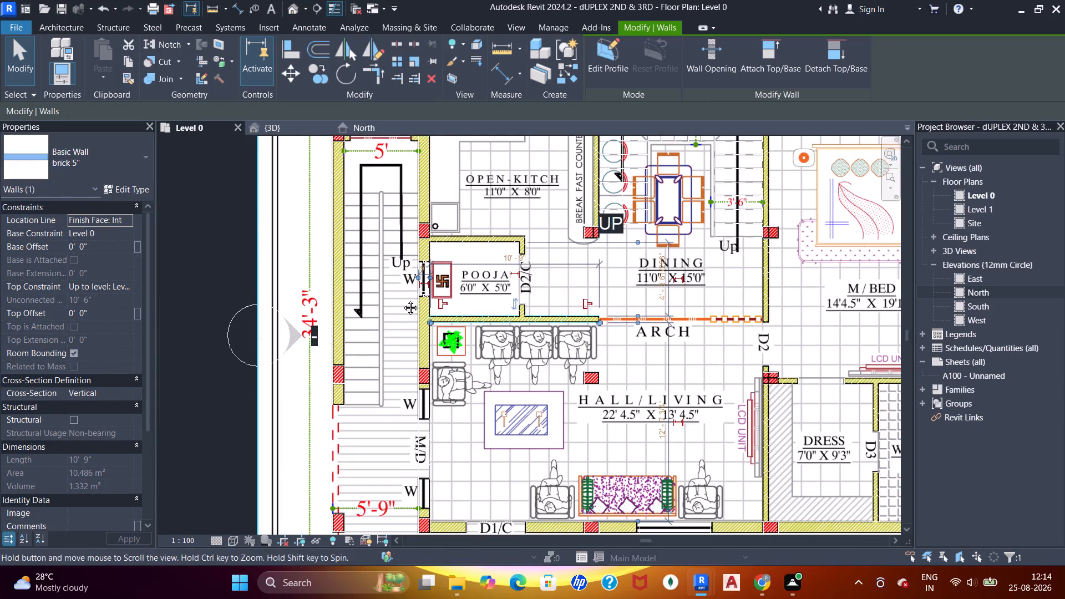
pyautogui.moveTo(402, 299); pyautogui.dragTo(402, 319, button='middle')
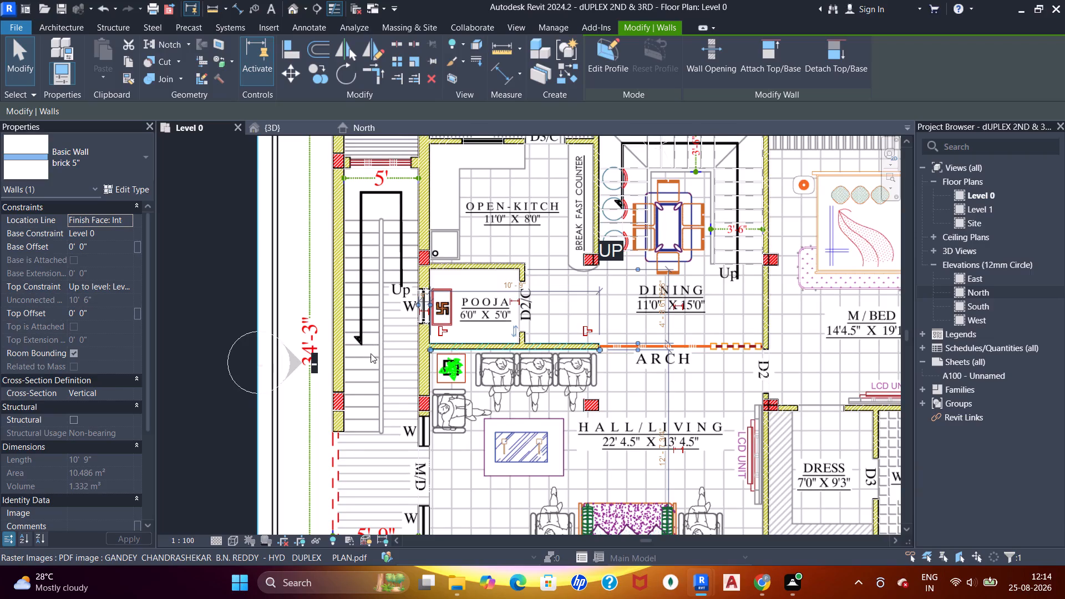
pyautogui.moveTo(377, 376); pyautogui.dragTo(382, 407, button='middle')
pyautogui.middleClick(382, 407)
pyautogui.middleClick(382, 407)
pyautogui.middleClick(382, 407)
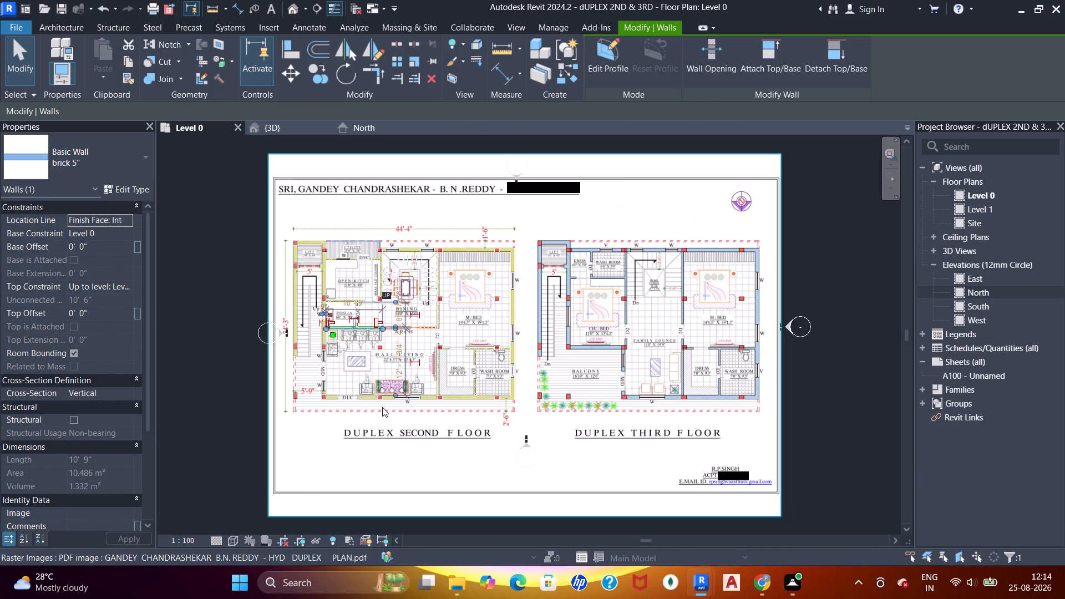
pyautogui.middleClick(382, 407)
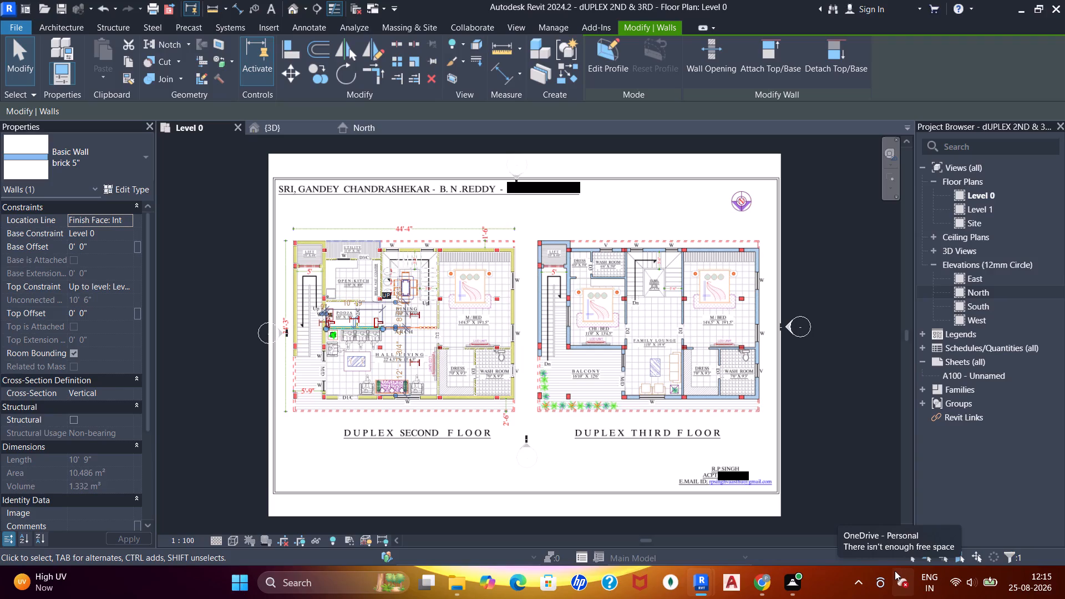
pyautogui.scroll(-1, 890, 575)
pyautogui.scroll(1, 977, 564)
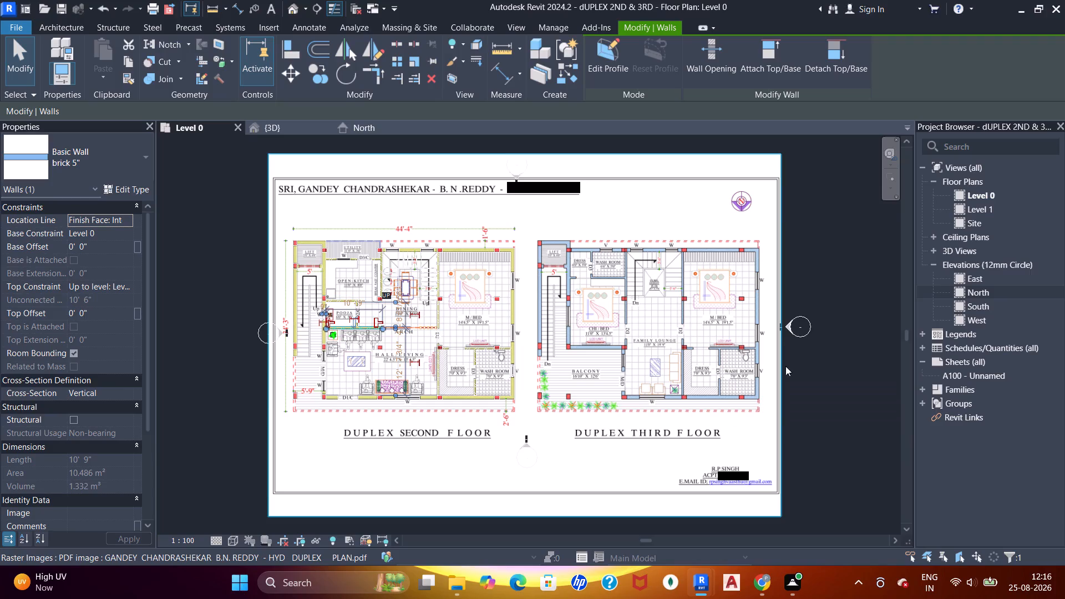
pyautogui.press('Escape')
# Examine the duplex second-floor plan from the hall and pooja up to the kitchen and the utility's outer edge.
pyautogui.scroll(6, 332, 336)
pyautogui.press('Escape')
pyautogui.press('Escape')
pyautogui.scroll(7, 325, 293)
pyautogui.scroll(-5, 332, 276)
pyautogui.press('Escape')
pyautogui.moveTo(387, 189); pyautogui.dragTo(378, 224, button='middle')
pyautogui.press('Escape')
pyautogui.press('Escape')
pyautogui.press('Escape')
pyautogui.moveTo(496, 217); pyautogui.dragTo(392, 253, button='middle')
pyautogui.moveTo(396, 240); pyautogui.dragTo(456, 149, button='middle')
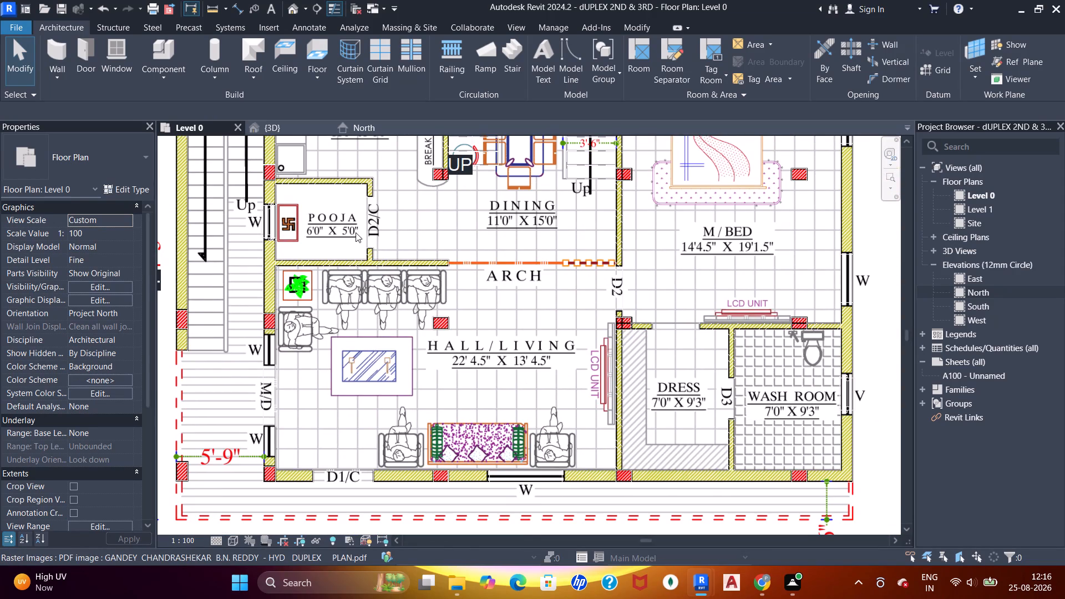
pyautogui.moveTo(358, 233); pyautogui.dragTo(457, 342, button='middle')
pyautogui.middleClick(457, 342)
pyautogui.scroll(5, 457, 342)
pyautogui.scroll(-3, 457, 342)
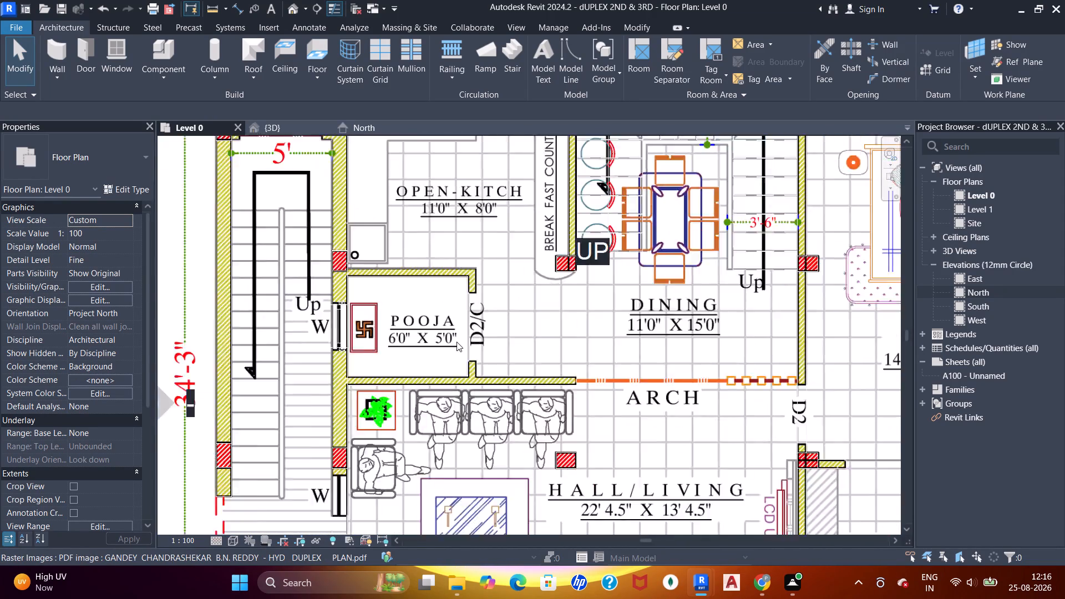
pyautogui.scroll(-3, 457, 342)
pyautogui.moveTo(452, 251); pyautogui.dragTo(459, 307, button='middle')
pyautogui.scroll(6, 485, 239)
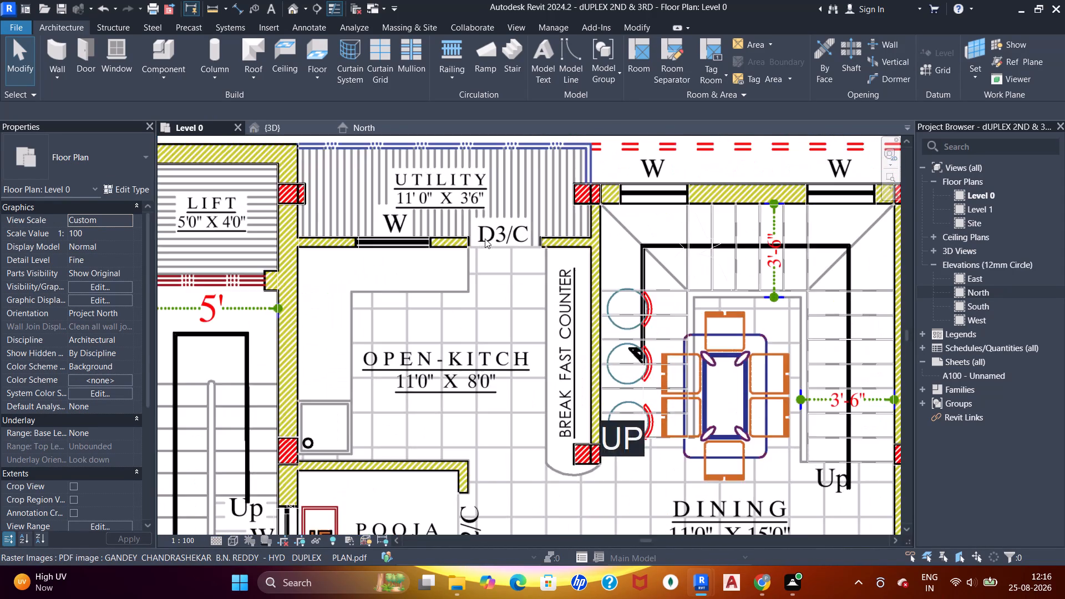
pyautogui.scroll(-5, 485, 238)
pyautogui.moveTo(449, 203); pyautogui.dragTo(458, 231, button='middle')
pyautogui.scroll(4, 413, 228)
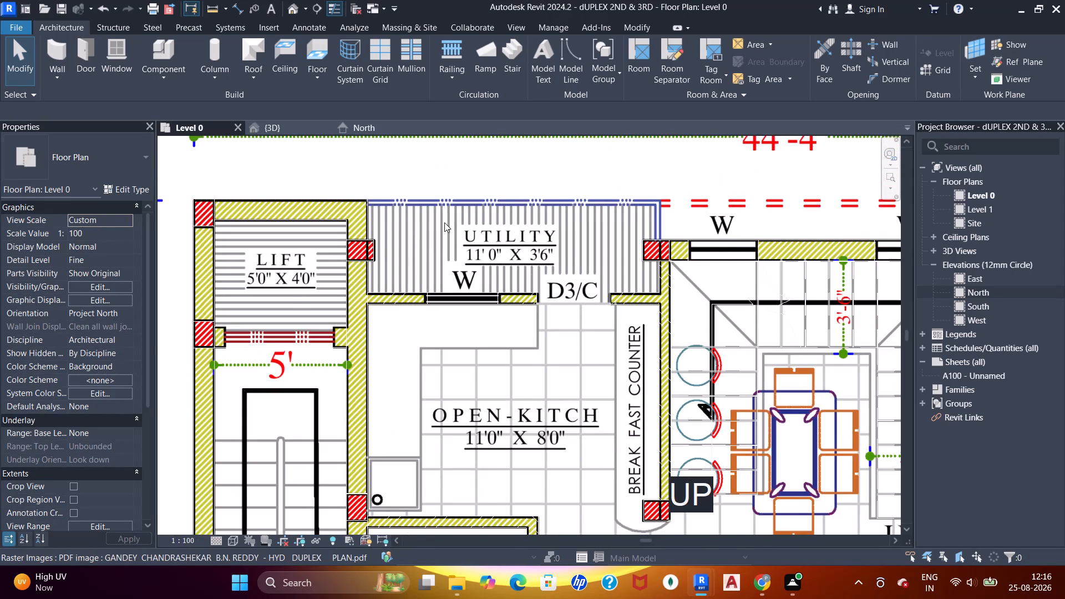
pyautogui.scroll(1, 444, 222)
pyautogui.moveTo(428, 231); pyautogui.dragTo(432, 239, button='middle')
pyautogui.scroll(1, 433, 239)
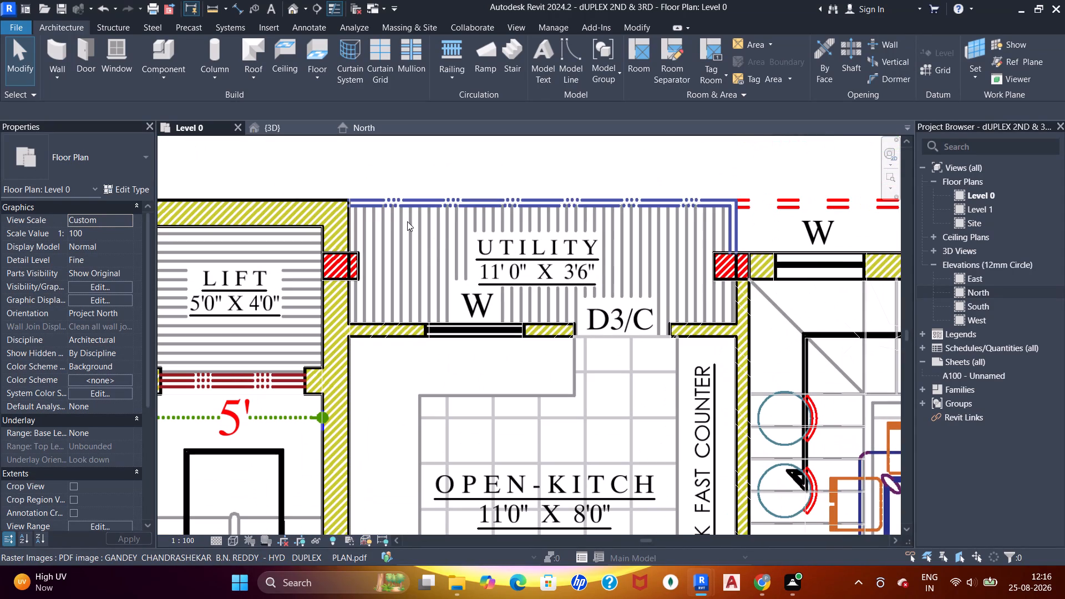
# Start a wall of type Curtain_Wall-Exterior_Glazing with an unconnected height of 5' for the utility.
pyautogui.press('Escape')
pyautogui.press('Escape')
pyautogui.press('Escape')
pyautogui.click(56, 53)
pyautogui.click(47, 163)
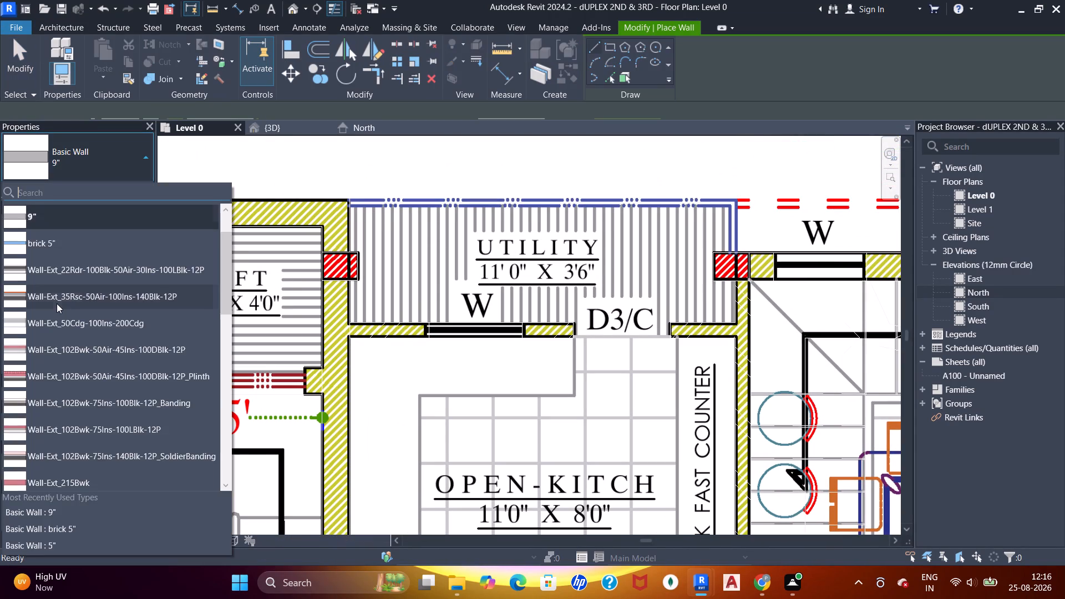
pyautogui.scroll(-5, 56, 304)
pyautogui.click(92, 451)
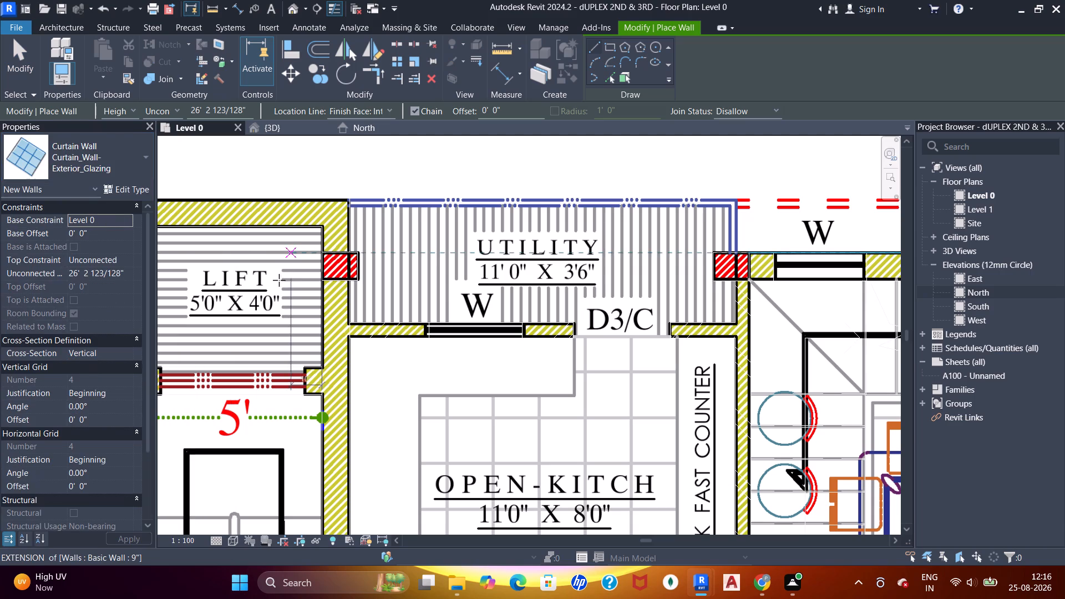
pyautogui.click(129, 276)
pyautogui.hotkey('ctrl', 'a')
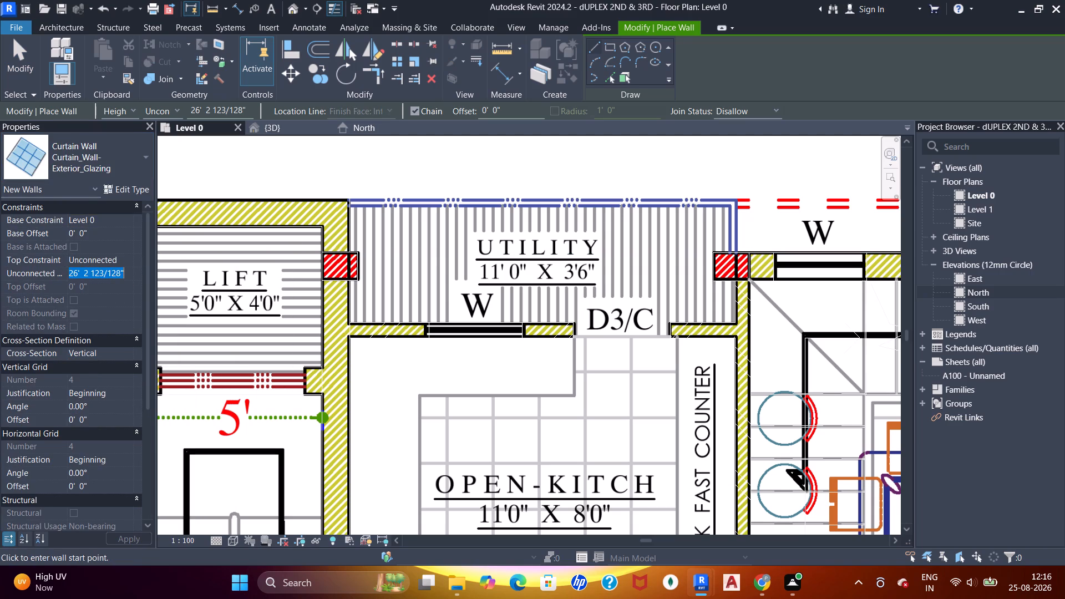
pyautogui.press('5')
pyautogui.press("'")
pyautogui.press('Return')
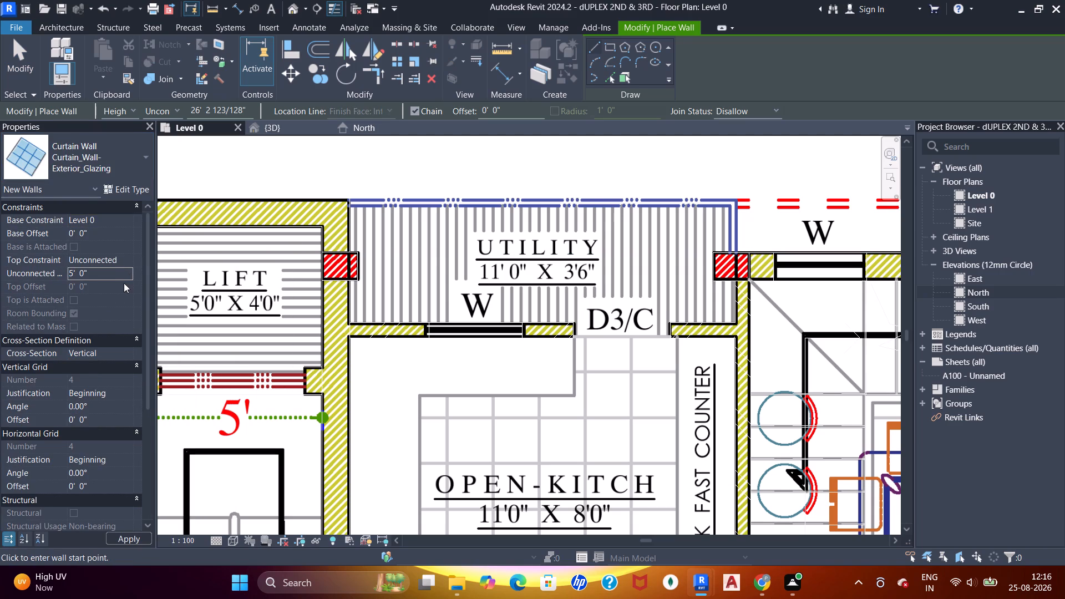
# Draw the curtain wall along the utility's outer edge from the lift wall to the corner, returning down to the column.
pyautogui.scroll(9, 312, 216)
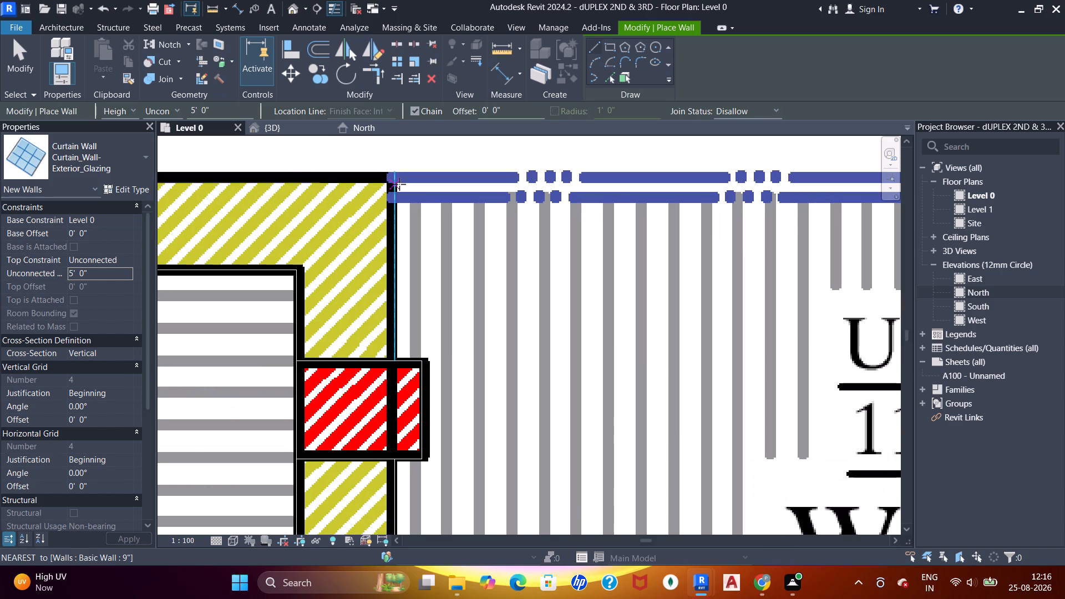
pyautogui.click(396, 186)
pyautogui.scroll(-4, 482, 181)
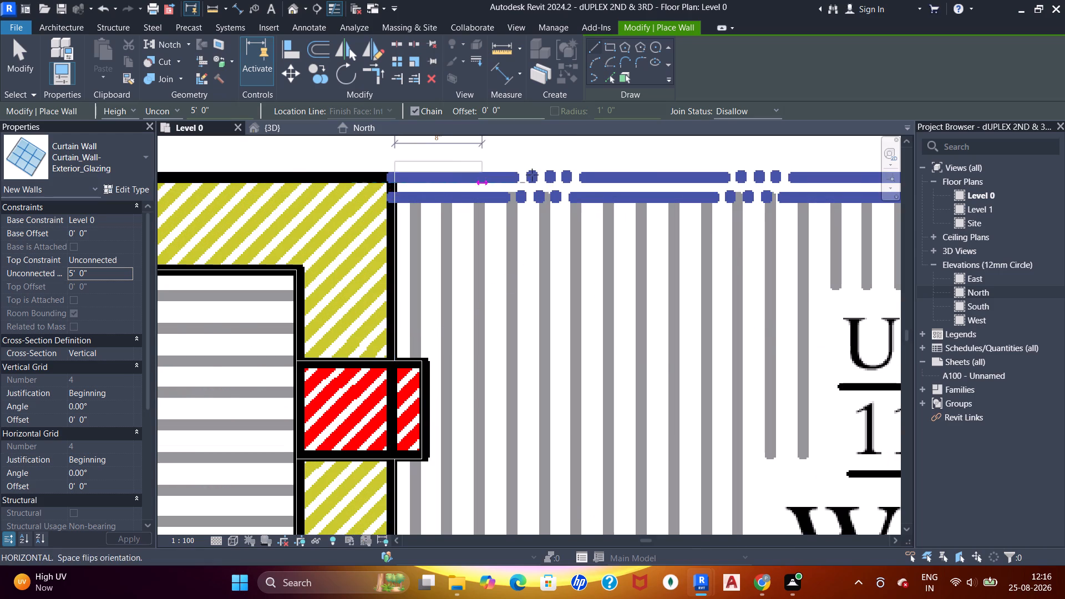
pyautogui.moveTo(490, 180); pyautogui.dragTo(381, 180, button='middle')
pyautogui.moveTo(570, 194); pyautogui.dragTo(397, 190, button='middle')
pyautogui.moveTo(657, 170); pyautogui.dragTo(453, 171, button='middle')
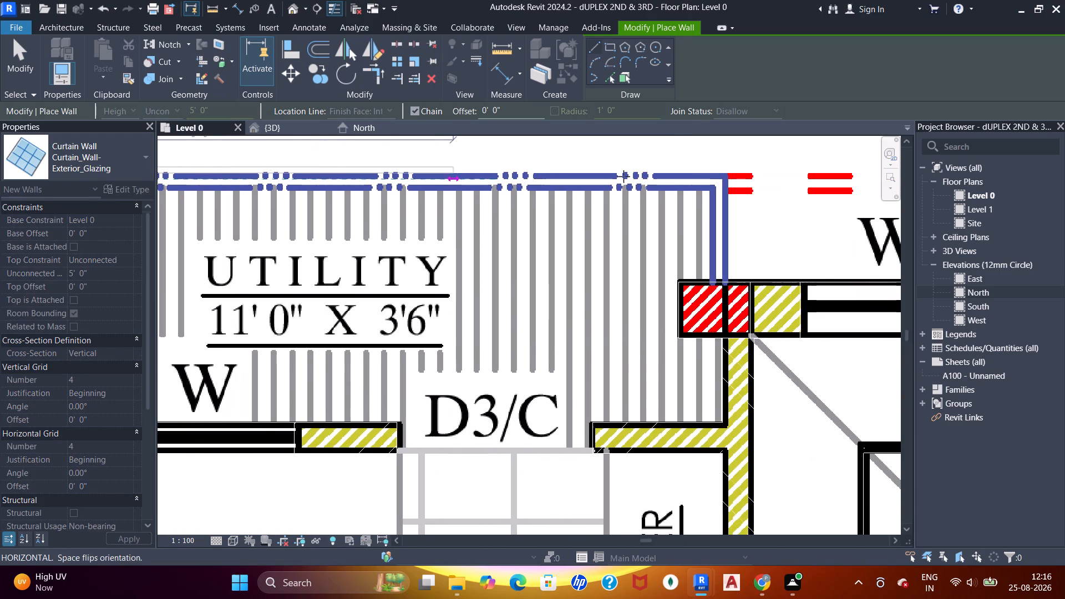
pyautogui.moveTo(675, 182); pyautogui.dragTo(566, 189, button='middle')
pyautogui.scroll(4, 605, 177)
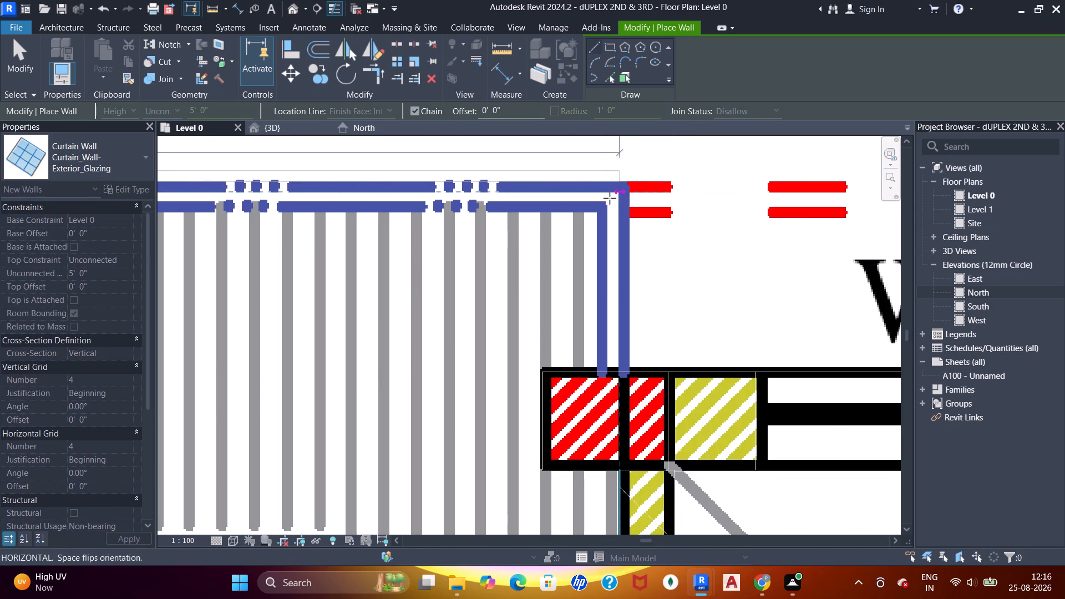
pyautogui.click(600, 202)
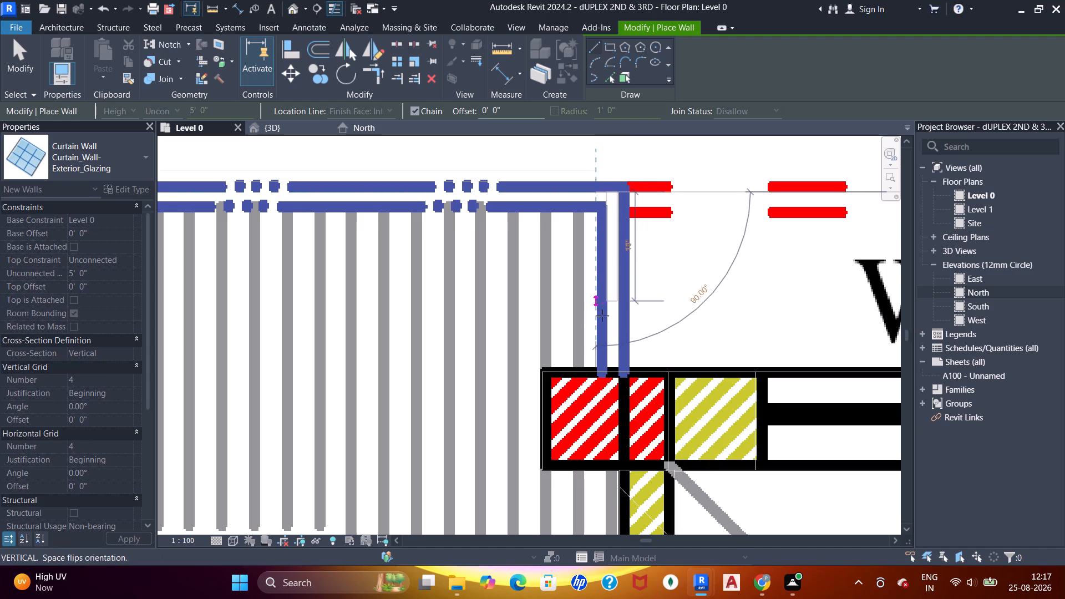
pyautogui.click(602, 372)
pyautogui.scroll(-4, 606, 333)
pyautogui.moveTo(551, 247); pyautogui.dragTo(548, 270, button='middle')
pyautogui.press('Escape')
pyautogui.press('Escape')
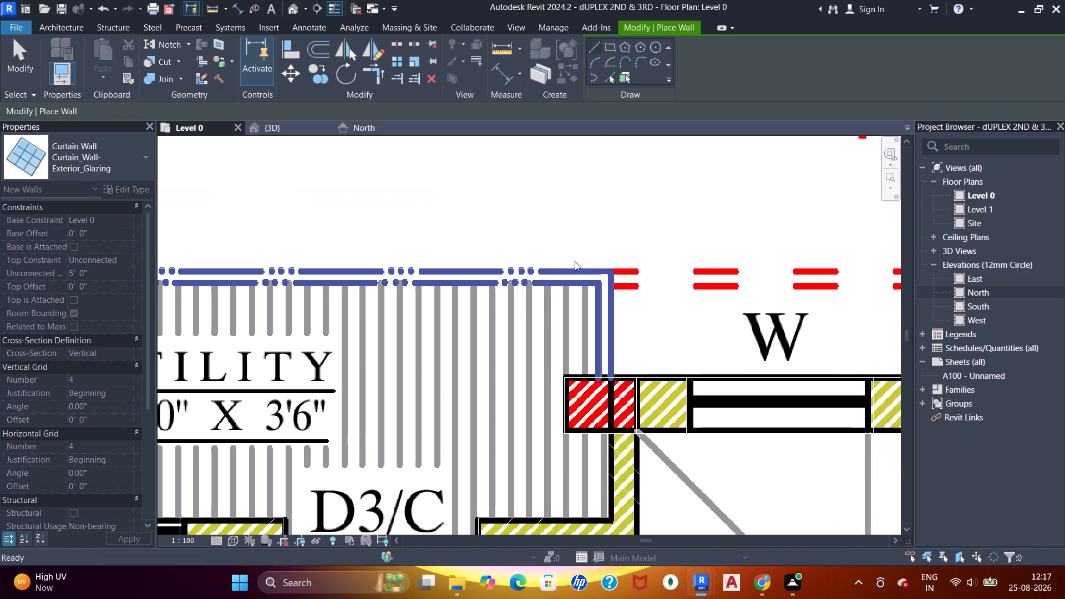
pyautogui.press('Escape')
pyautogui.press('Escape')
pyautogui.press('Escape')
pyautogui.press('Escape')
pyautogui.press('Escape')
pyautogui.press('Escape')
pyautogui.press('Escape')
# Temporarily hide the plan PDF image in the Level 0 view.
pyautogui.scroll(5, 588, 278)
pyautogui.click(588, 278)
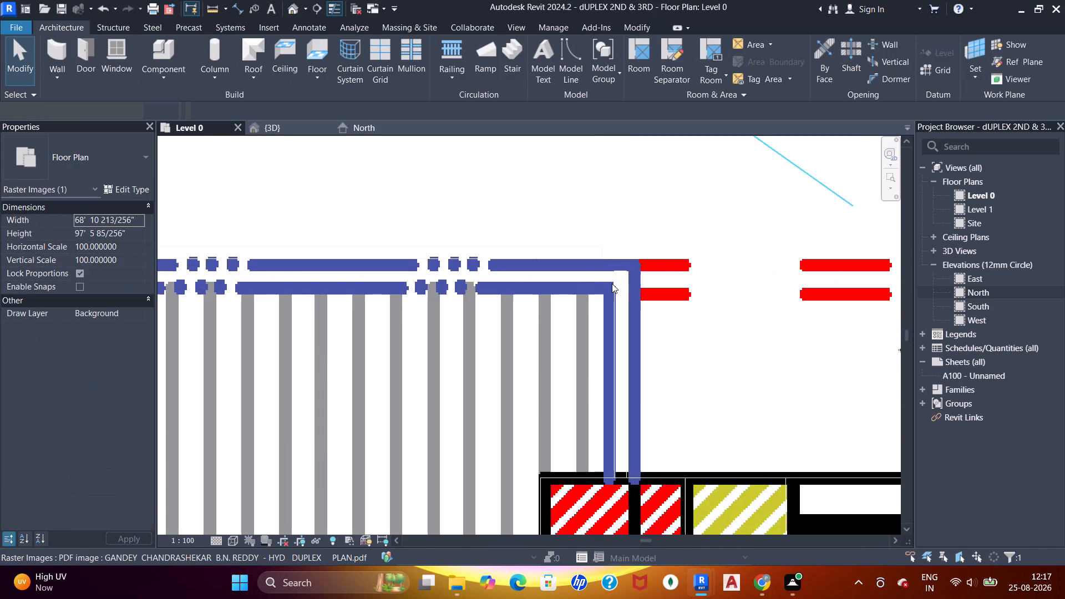
pyautogui.scroll(4, 612, 283)
pyautogui.press('Escape')
pyautogui.click(623, 299)
pyautogui.press('Escape')
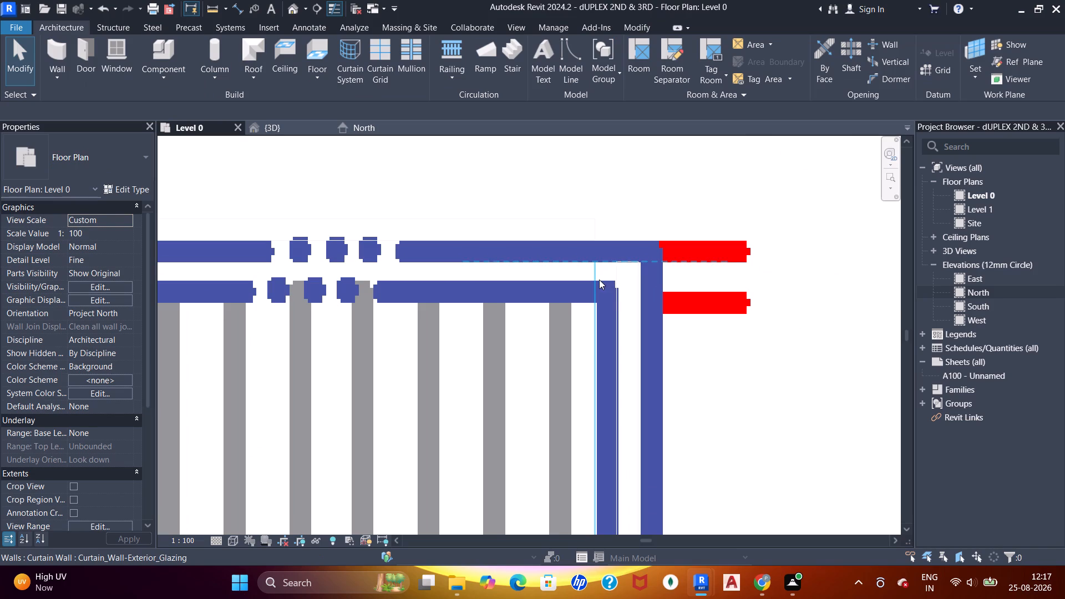
pyautogui.click(552, 302)
pyautogui.write('hh')
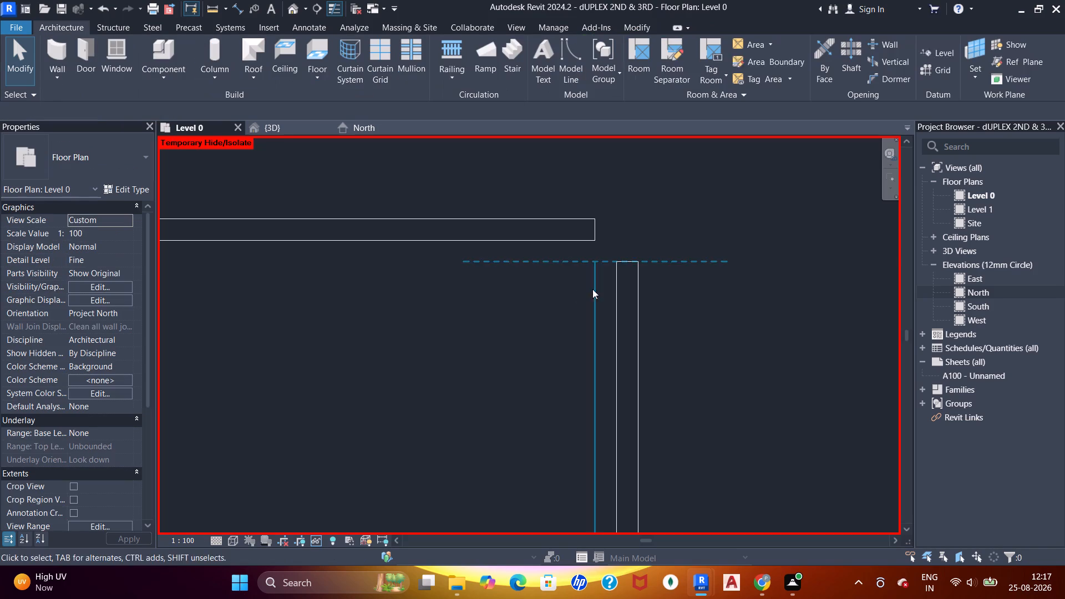
# Extend the long curtain wall's corner end to the short return's inner face and nudge the wall down toward the return.
pyautogui.click(586, 241)
pyautogui.scroll(2, 603, 247)
pyautogui.moveTo(590, 265); pyautogui.dragTo(590, 266)
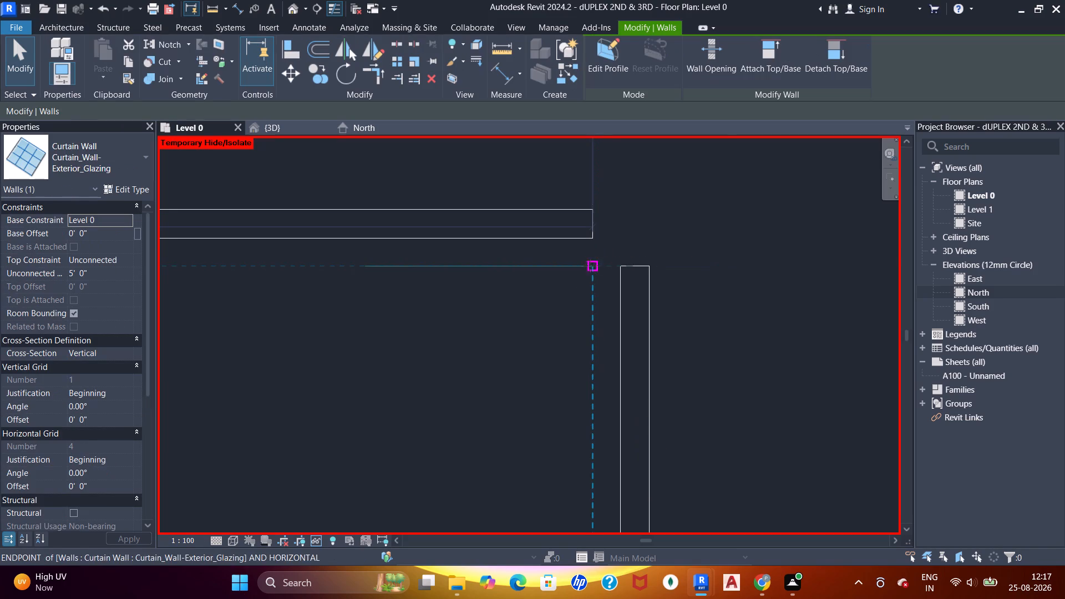
pyautogui.moveTo(590, 266); pyautogui.dragTo(621, 263)
pyautogui.press('Escape')
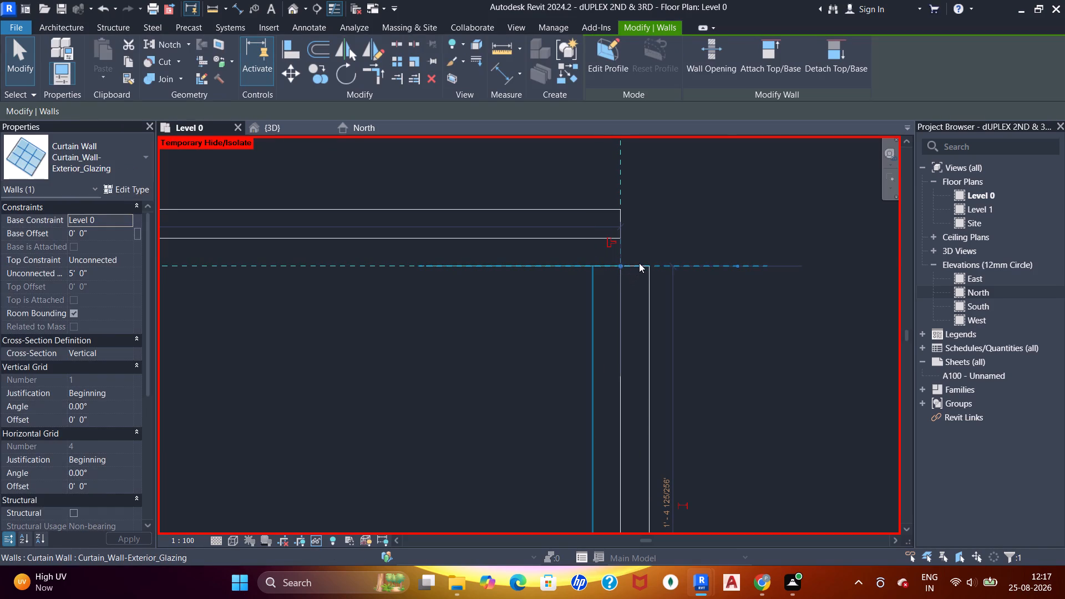
pyautogui.click(610, 240)
pyautogui.press('Down')
pyautogui.press('Down')
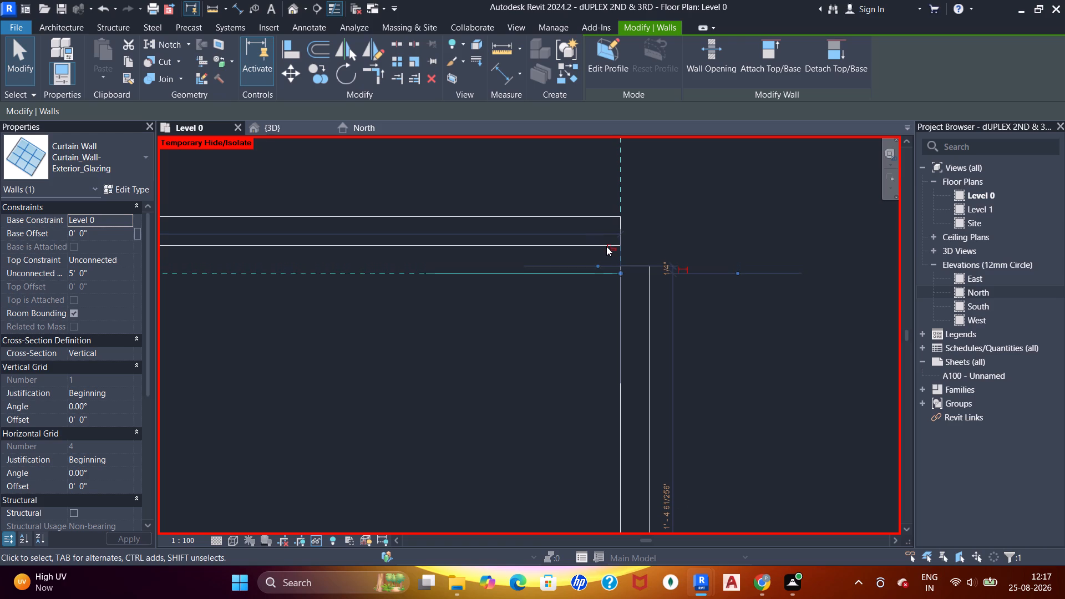
pyautogui.press('Down')
pyautogui.press('Down')
pyautogui.press('Escape')
# Bring the short return's upper end to the long curtain wall's inner face and extend the long wall to the return's outer face.
pyautogui.click(645, 265)
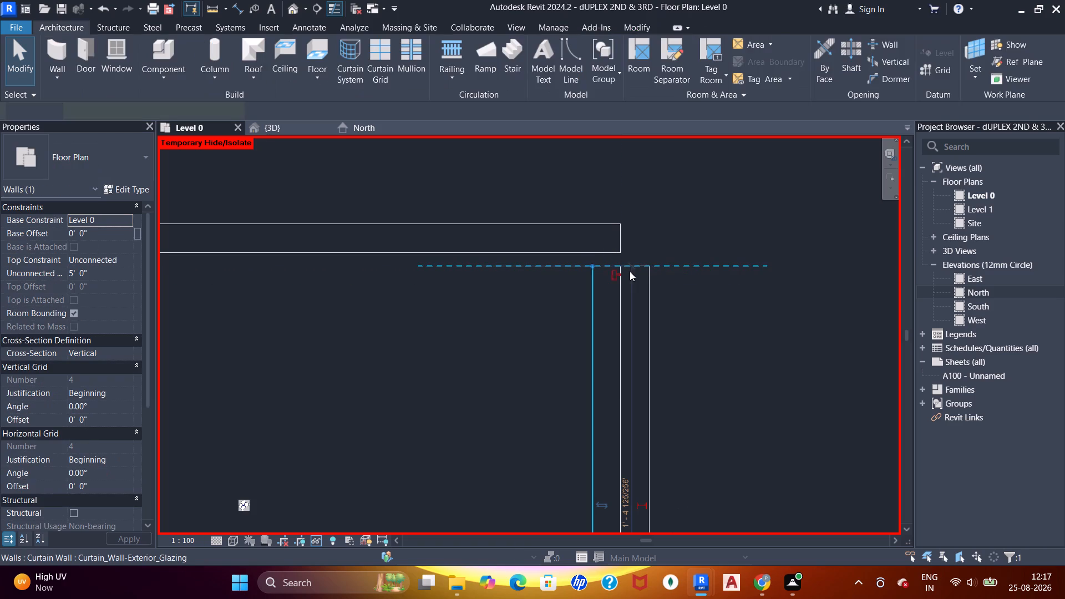
pyautogui.moveTo(591, 267); pyautogui.dragTo(590, 256)
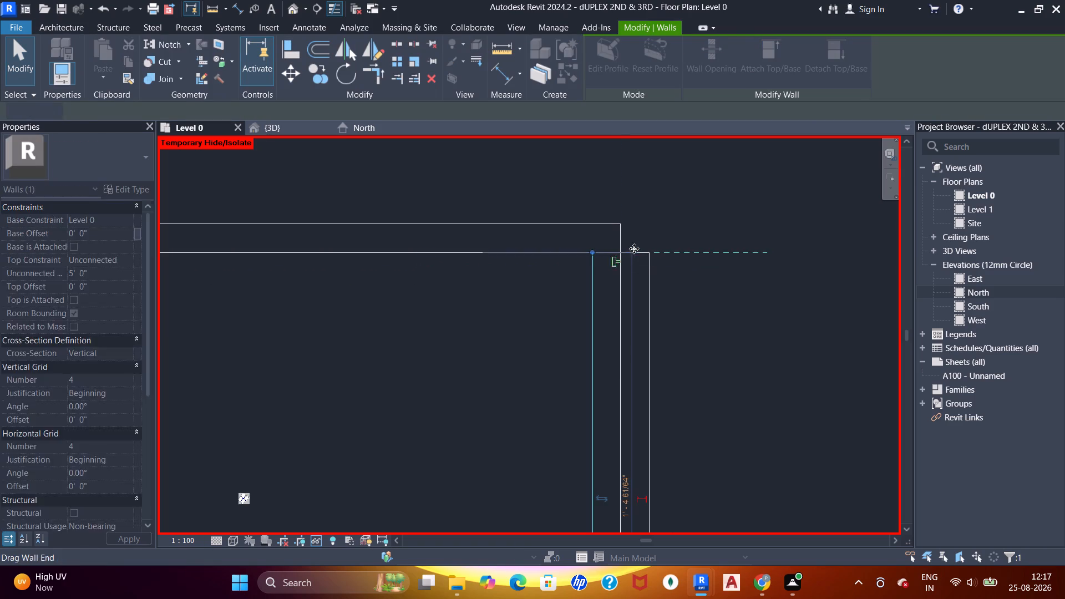
pyautogui.press('Escape')
pyautogui.click(608, 226)
pyautogui.moveTo(618, 280); pyautogui.dragTo(626, 281)
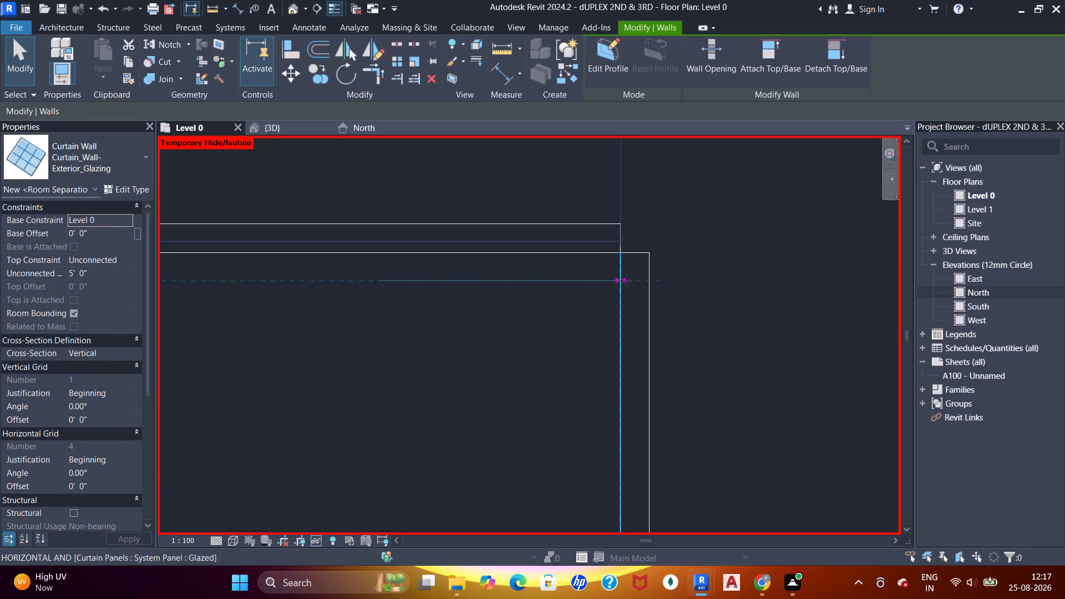
pyautogui.moveTo(626, 281); pyautogui.dragTo(646, 281)
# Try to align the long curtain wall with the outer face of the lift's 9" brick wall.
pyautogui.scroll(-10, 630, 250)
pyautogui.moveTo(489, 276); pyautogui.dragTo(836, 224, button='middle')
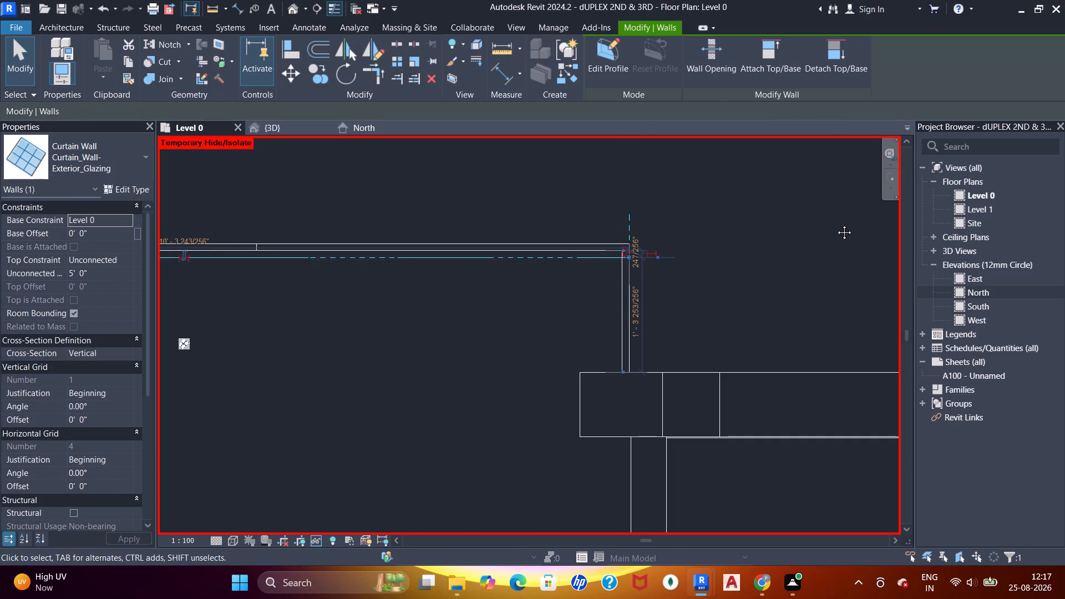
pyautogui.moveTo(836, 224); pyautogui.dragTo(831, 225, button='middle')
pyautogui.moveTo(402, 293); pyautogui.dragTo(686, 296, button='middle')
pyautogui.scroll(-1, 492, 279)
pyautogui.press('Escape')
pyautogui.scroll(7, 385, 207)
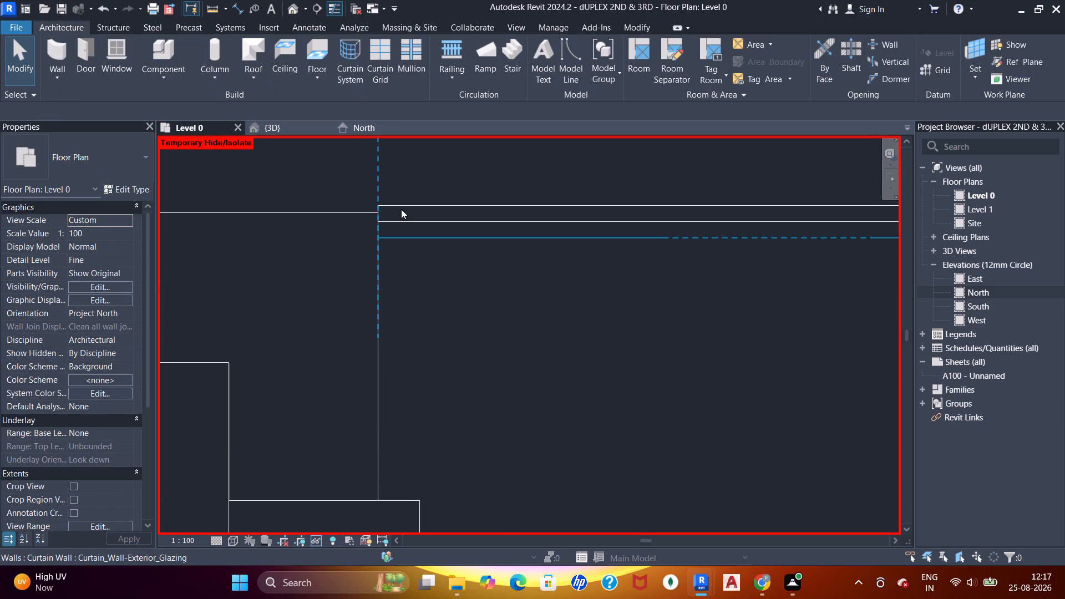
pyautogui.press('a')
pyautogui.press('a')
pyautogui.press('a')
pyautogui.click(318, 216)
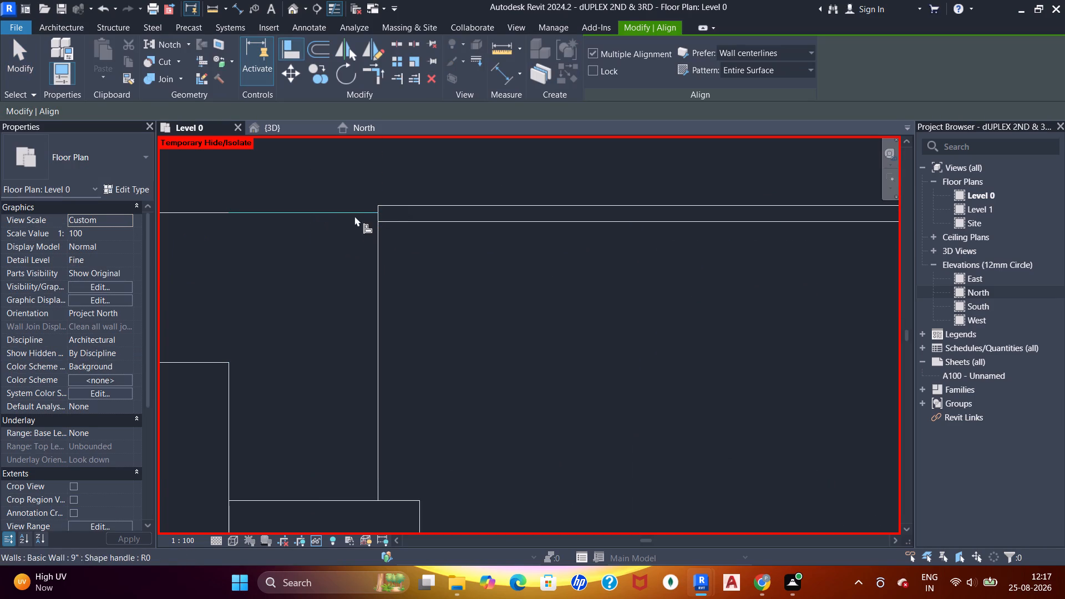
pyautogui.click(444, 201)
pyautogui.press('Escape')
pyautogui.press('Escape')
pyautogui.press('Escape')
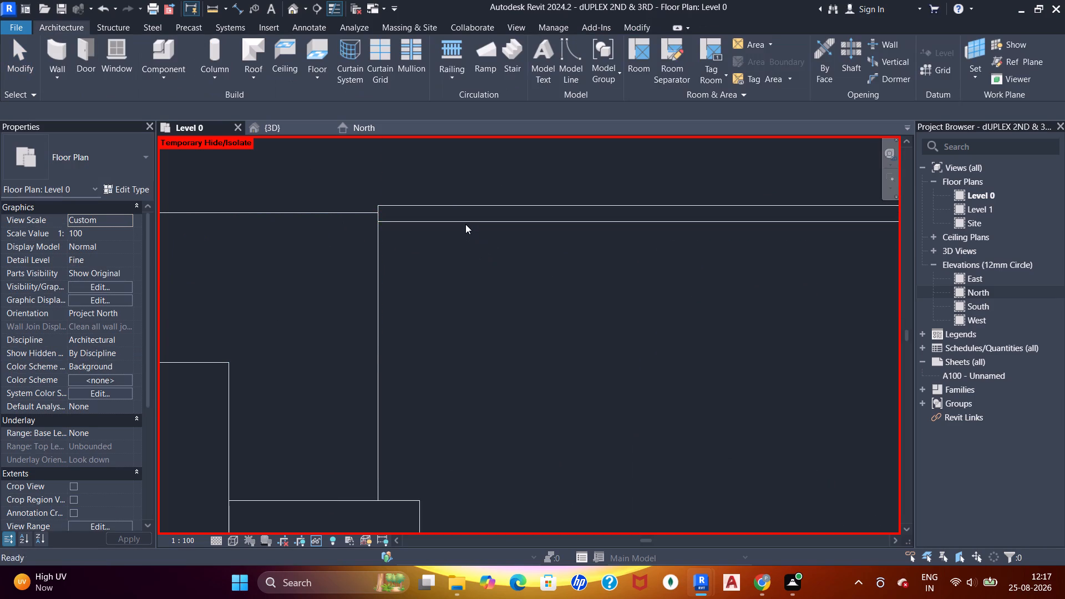
# Nudge the long curtain wall until its outer face is flush with the lift's 9" brick wall.
pyautogui.click(465, 224)
pyautogui.scroll(4, 465, 224)
pyautogui.press('Down')
pyautogui.press('Down')
pyautogui.press('Down')
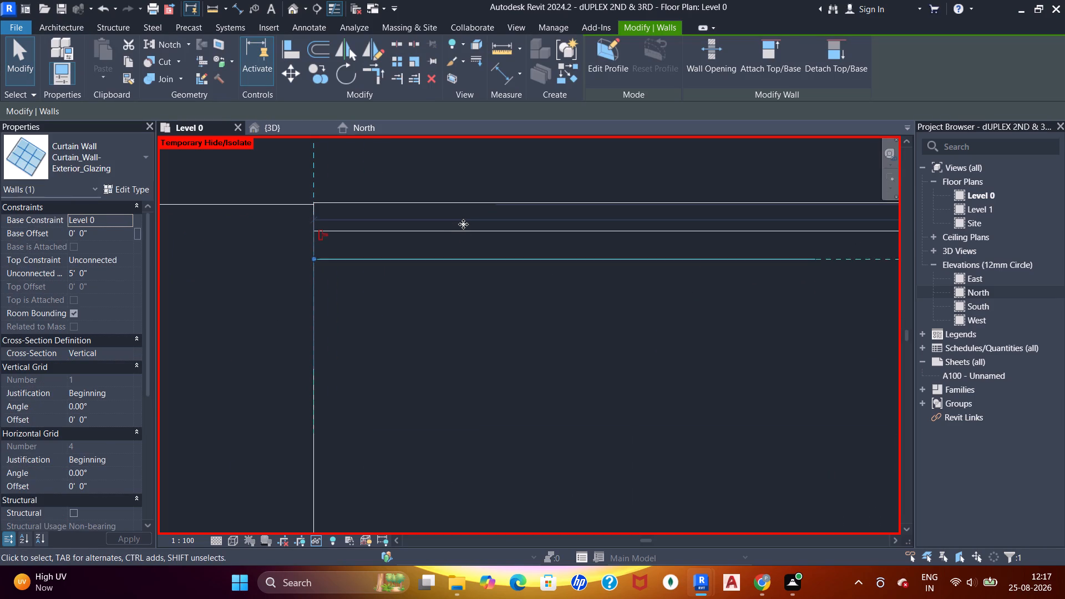
pyautogui.press('Down')
pyautogui.press('Up')
pyautogui.scroll(11, 310, 202)
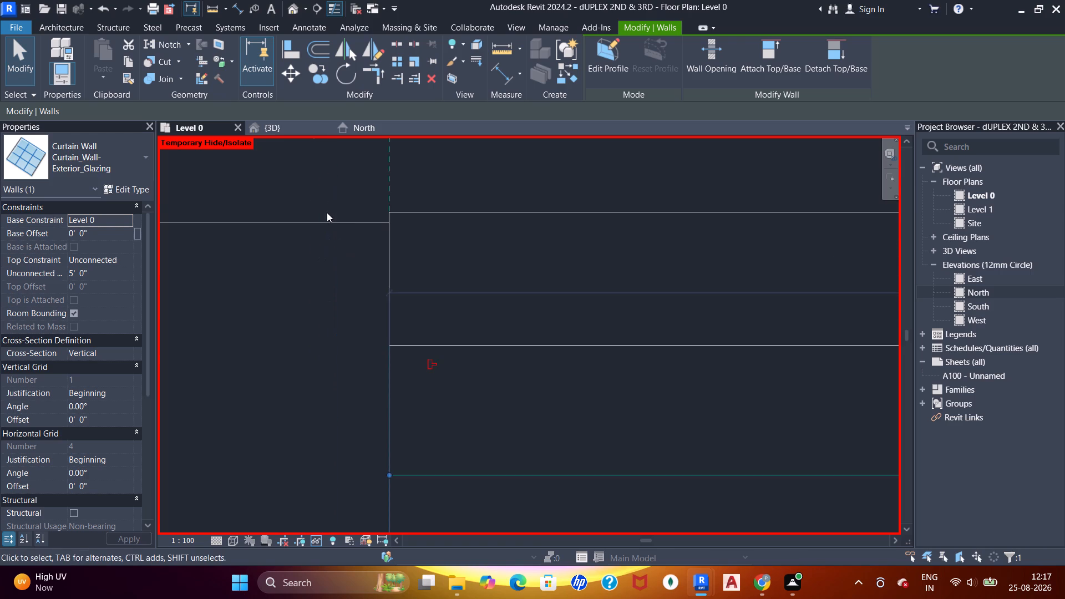
pyautogui.press('Down')
pyautogui.press('Down')
pyautogui.press('Down')
pyautogui.press('Up')
pyautogui.scroll(-13, 443, 209)
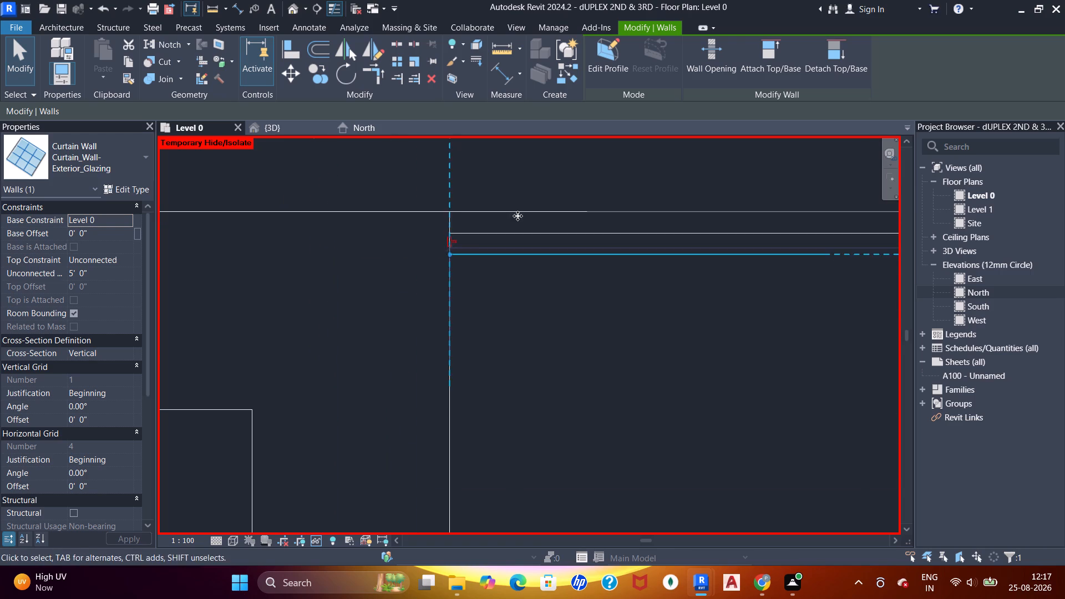
# Shorten the short return's upper end to meet the inner face of the repositioned long curtain wall at the utility corner.
pyautogui.scroll(-5, 518, 216)
pyautogui.moveTo(670, 229); pyautogui.dragTo(379, 277, button='middle')
pyautogui.scroll(-6, 599, 217)
pyautogui.scroll(1, 700, 235)
pyautogui.moveTo(695, 235); pyautogui.dragTo(514, 219, button='middle')
pyautogui.moveTo(782, 225); pyautogui.dragTo(641, 232, button='middle')
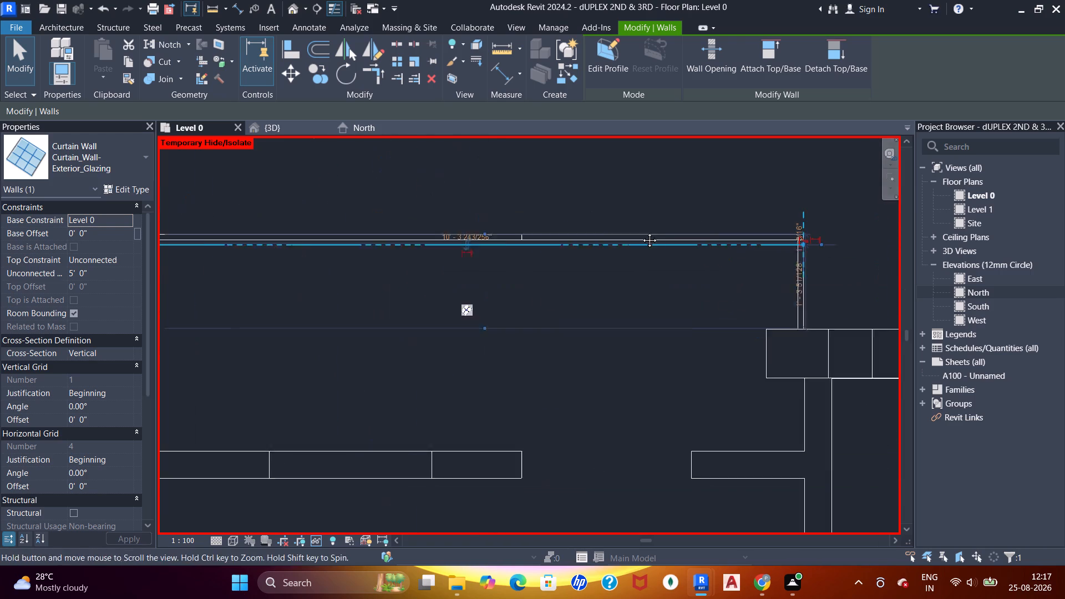
pyautogui.moveTo(641, 232); pyautogui.dragTo(596, 231, button='middle')
pyautogui.scroll(11, 731, 232)
pyautogui.press('Escape')
pyautogui.press('Escape')
pyautogui.click(570, 257)
pyautogui.scroll(3, 560, 200)
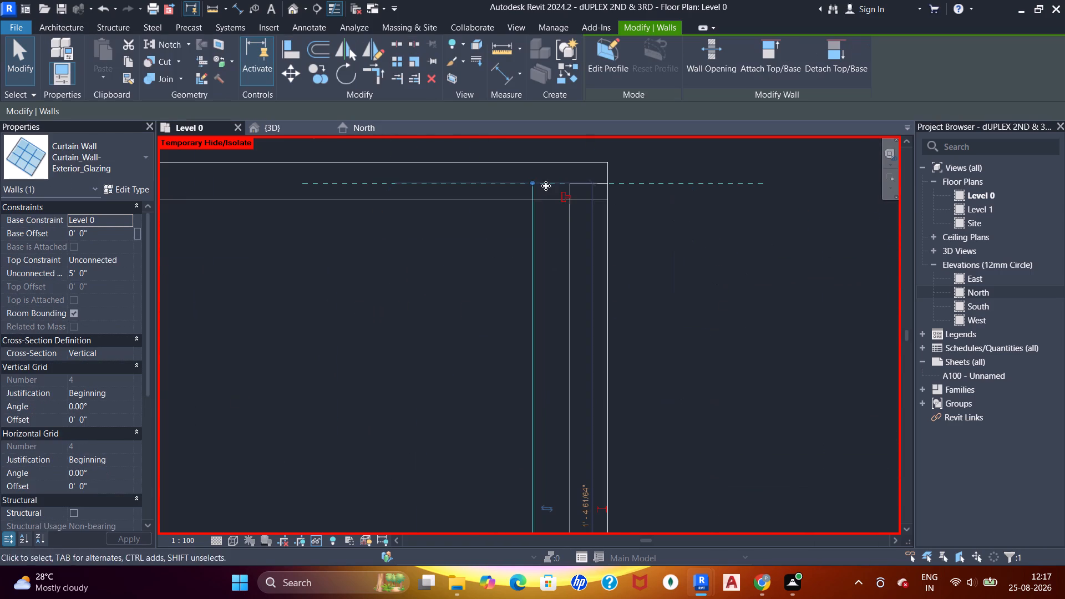
pyautogui.moveTo(531, 185); pyautogui.dragTo(533, 199)
pyautogui.scroll(-9, 535, 198)
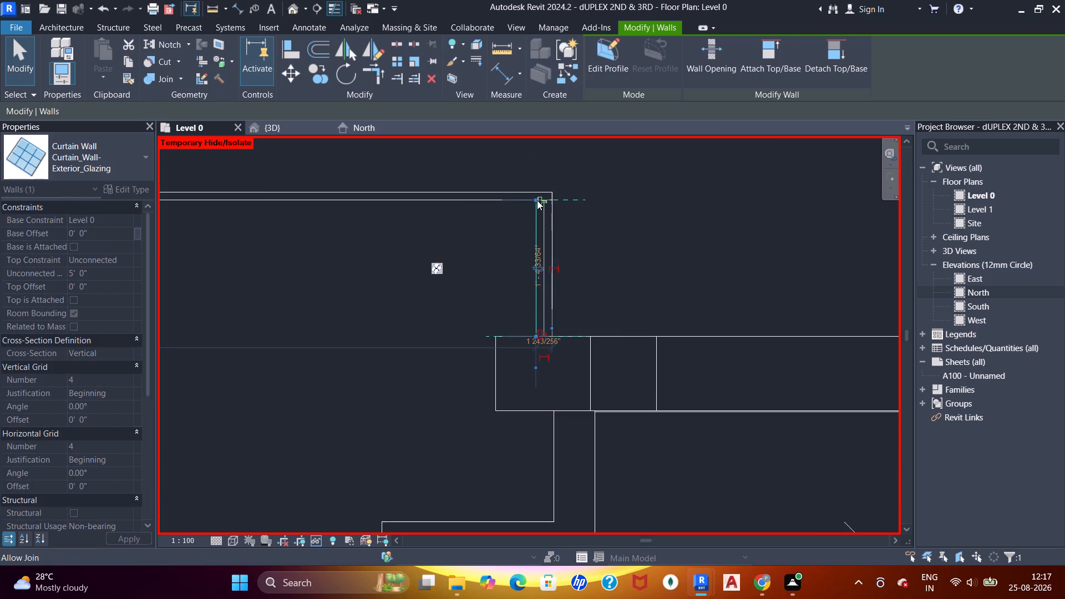
# Inspect the glazed curtain walls around the utility corner in the 3D view.
pyautogui.scroll(-5, 537, 200)
pyautogui.moveTo(530, 210); pyautogui.dragTo(623, 227, button='middle')
pyautogui.press('Escape')
pyautogui.press('Escape')
pyautogui.scroll(-6, 393, 259)
pyautogui.moveTo(363, 262); pyautogui.dragTo(510, 275, button='middle')
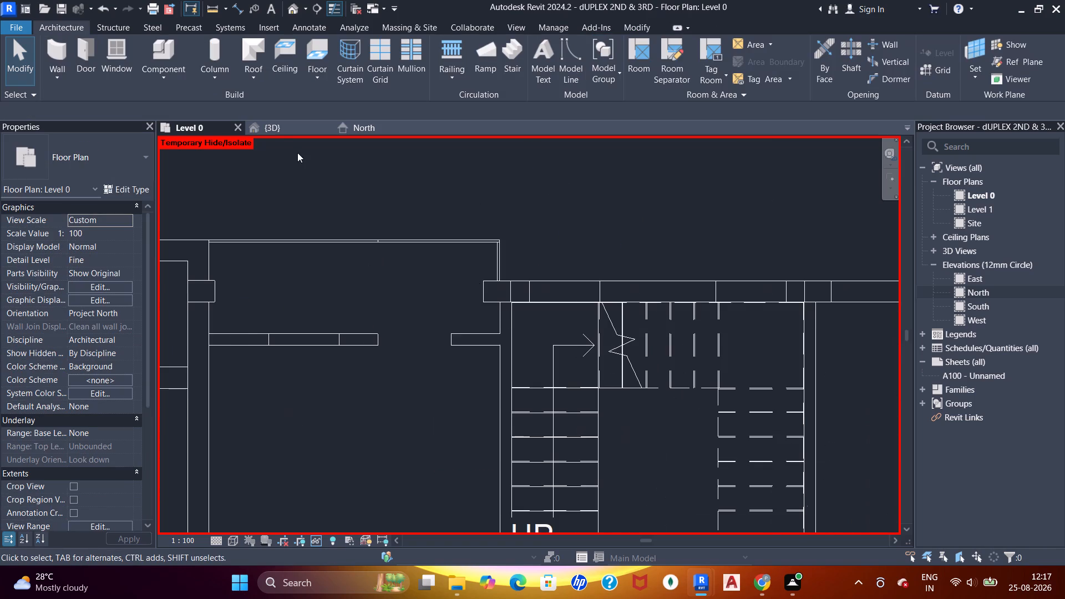
pyautogui.click(271, 115)
pyautogui.click(277, 134)
pyautogui.scroll(-5, 443, 256)
pyautogui.keyDown('shift'); pyautogui.moveTo(385, 324); pyautogui.dragTo(625, 352, button='middle'); pyautogui.keyUp('shift')
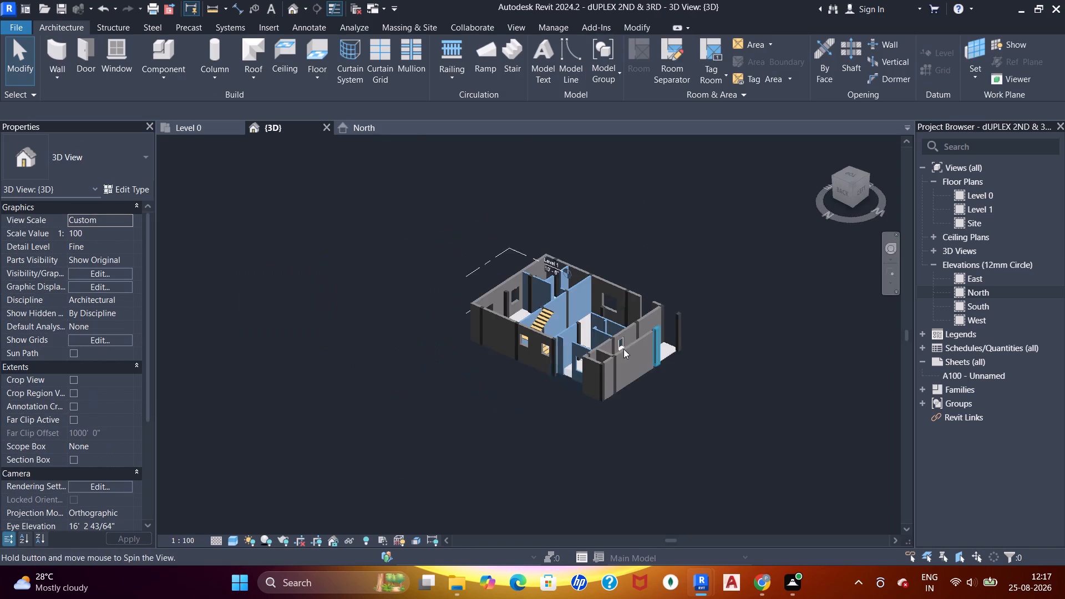
pyautogui.scroll(5, 585, 368)
pyautogui.keyDown('shift'); pyautogui.moveTo(585, 383); pyautogui.dragTo(582, 343, button='middle'); pyautogui.keyUp('shift')
pyautogui.keyDown('shift'); pyautogui.scroll(4, 582, 343); pyautogui.keyUp('shift')
pyautogui.press('Escape')
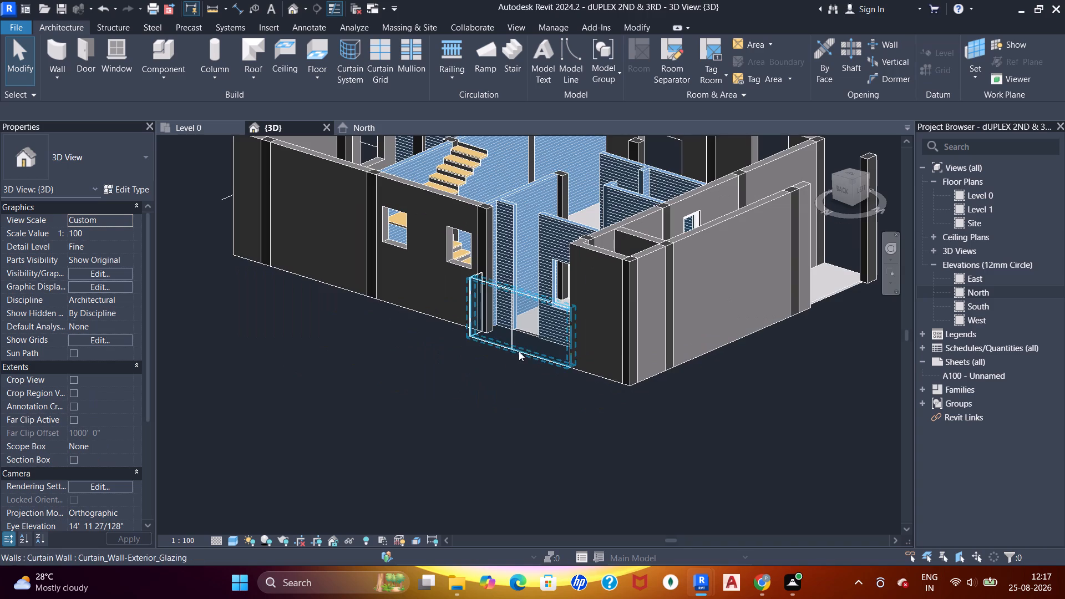
pyautogui.click(520, 349)
pyautogui.keyDown('shift'); pyautogui.moveTo(499, 368); pyautogui.dragTo(719, 377, button='middle'); pyautogui.keyUp('shift')
pyautogui.scroll(5, 441, 363)
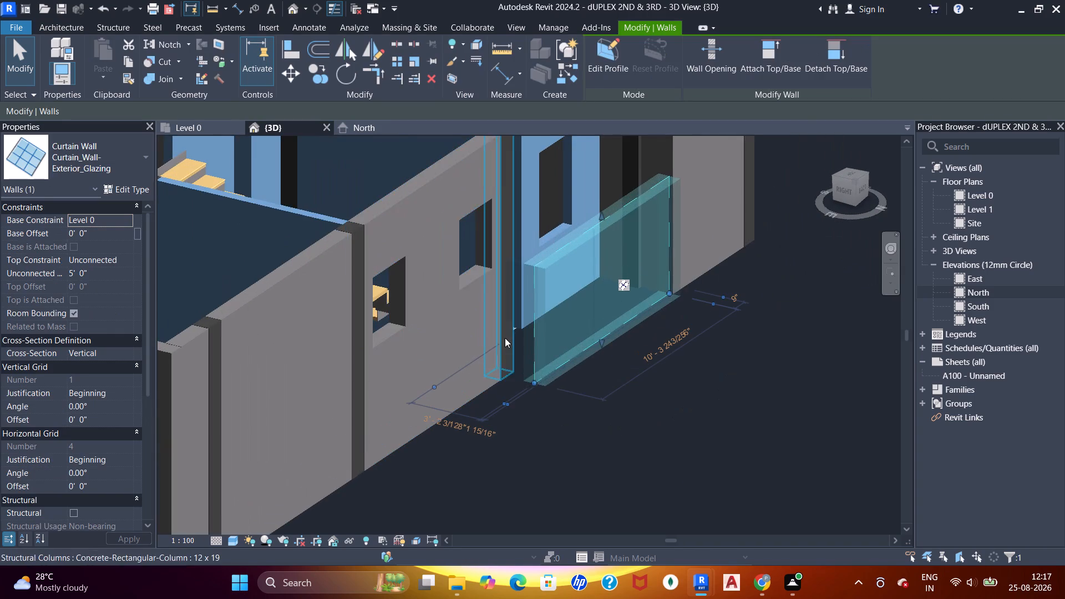
pyautogui.keyDown('ctrl'); pyautogui.click(521, 337); pyautogui.keyUp('ctrl')
pyautogui.press('Escape')
# Set the unconnected height of both utility curtain walls, the long wall and its short return, to 3'.
pyautogui.click(545, 259)
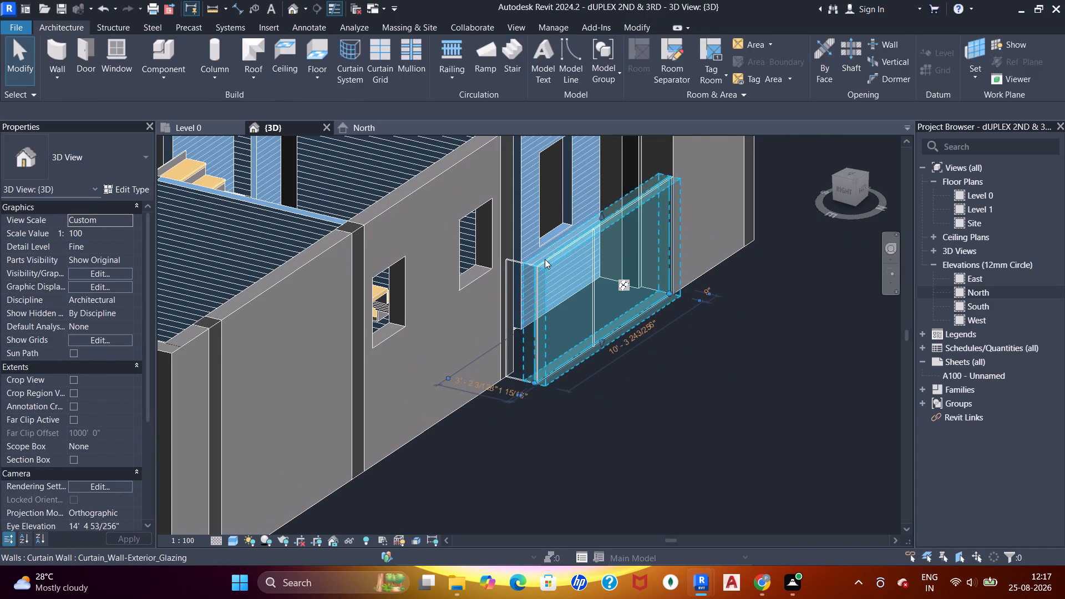
pyautogui.keyDown('ctrl'); pyautogui.click(516, 260); pyautogui.keyUp('ctrl')
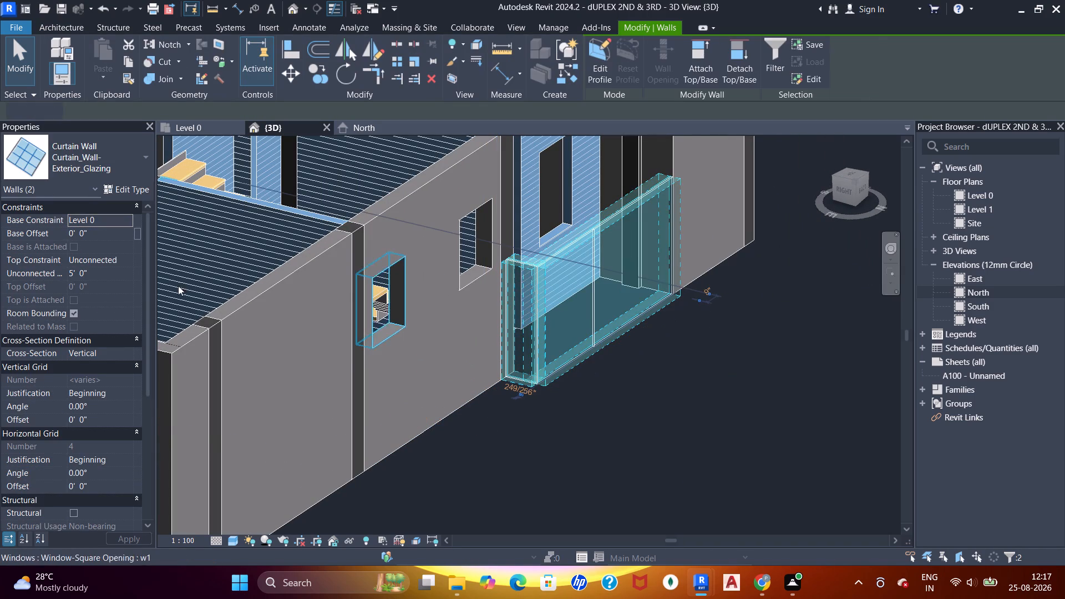
pyautogui.click(110, 267)
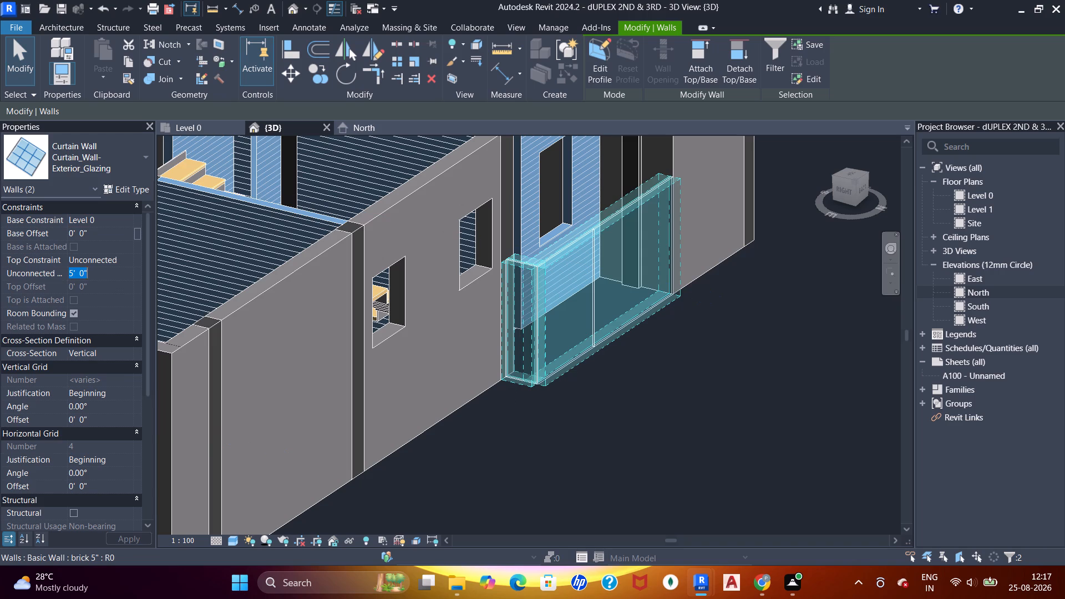
pyautogui.write("3'")
pyautogui.press('Return')
pyautogui.press('Escape')
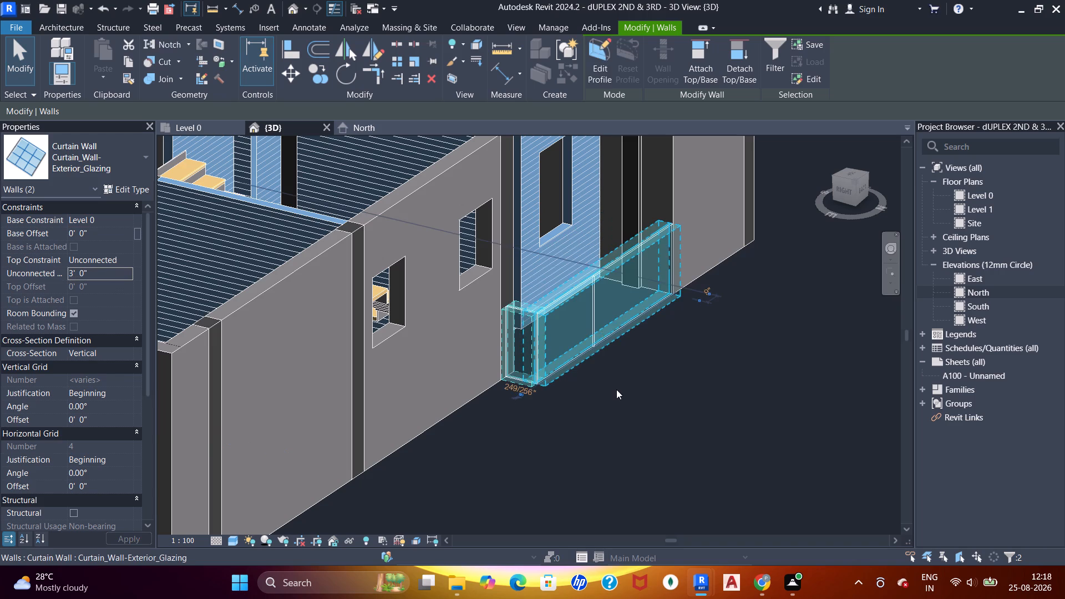
# Examine the curtain walls and the utility's open base in 3D from outside and below.
pyautogui.keyDown('shift'); pyautogui.moveTo(616, 388); pyautogui.dragTo(403, 309, button='middle'); pyautogui.keyUp('shift')
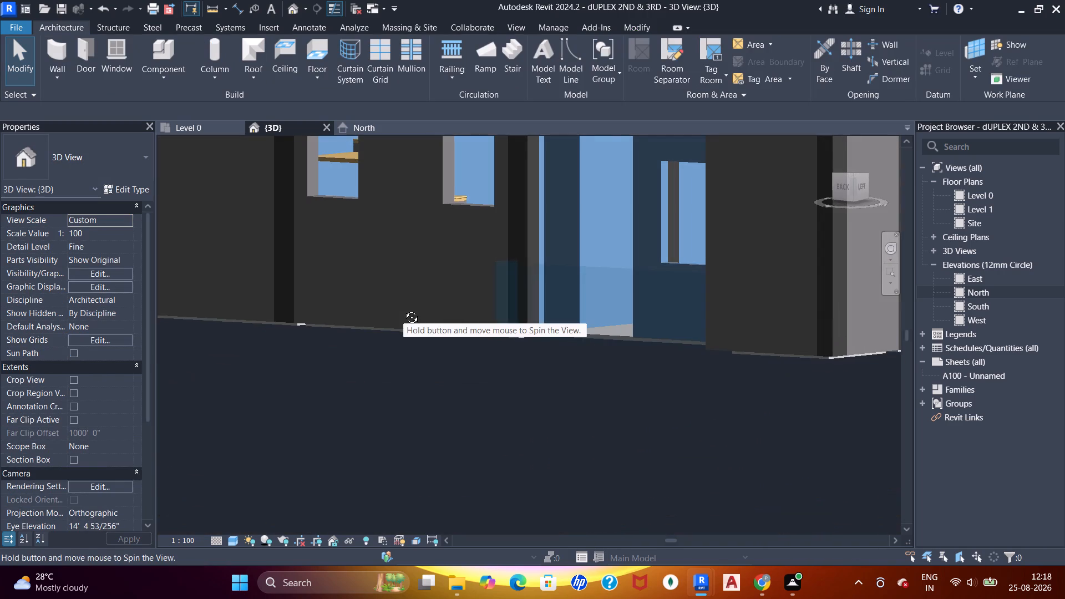
pyautogui.keyDown('shift'); pyautogui.moveTo(403, 309); pyautogui.dragTo(408, 351, button='middle'); pyautogui.keyUp('shift')
pyautogui.keyDown('shift'); pyautogui.scroll(1, 576, 364); pyautogui.keyUp('shift')
pyautogui.keyDown('shift'); pyautogui.moveTo(576, 364); pyautogui.dragTo(544, 211, button='middle'); pyautogui.keyUp('shift')
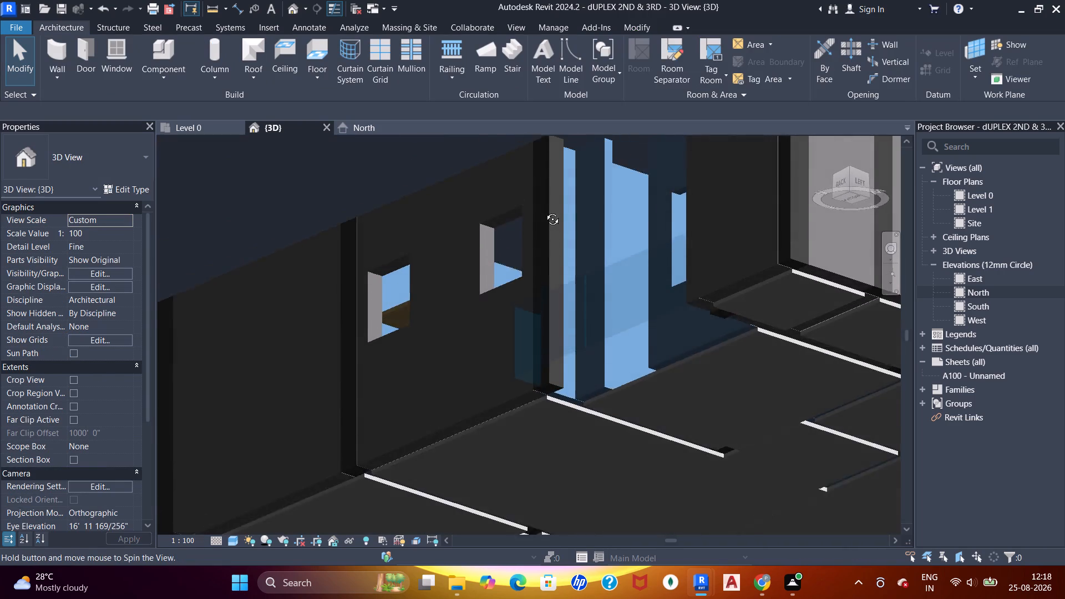
pyautogui.keyDown('shift'); pyautogui.moveTo(544, 211); pyautogui.dragTo(544, 210, button='middle'); pyautogui.keyUp('shift')
pyautogui.keyDown('shift'); pyautogui.middleClick(544, 210); pyautogui.keyUp('shift')
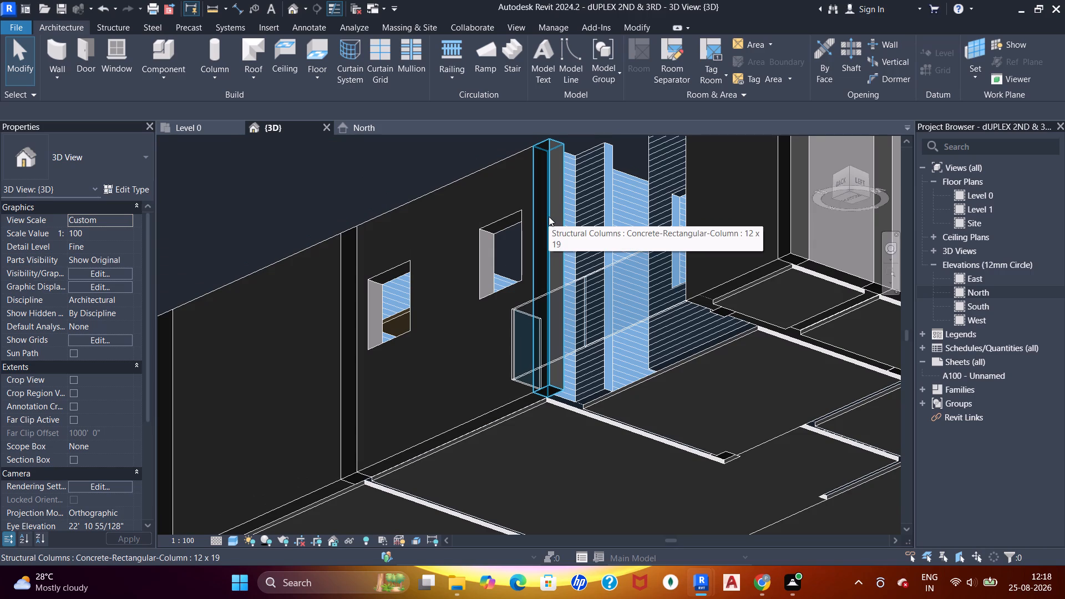
pyautogui.scroll(-2, 549, 216)
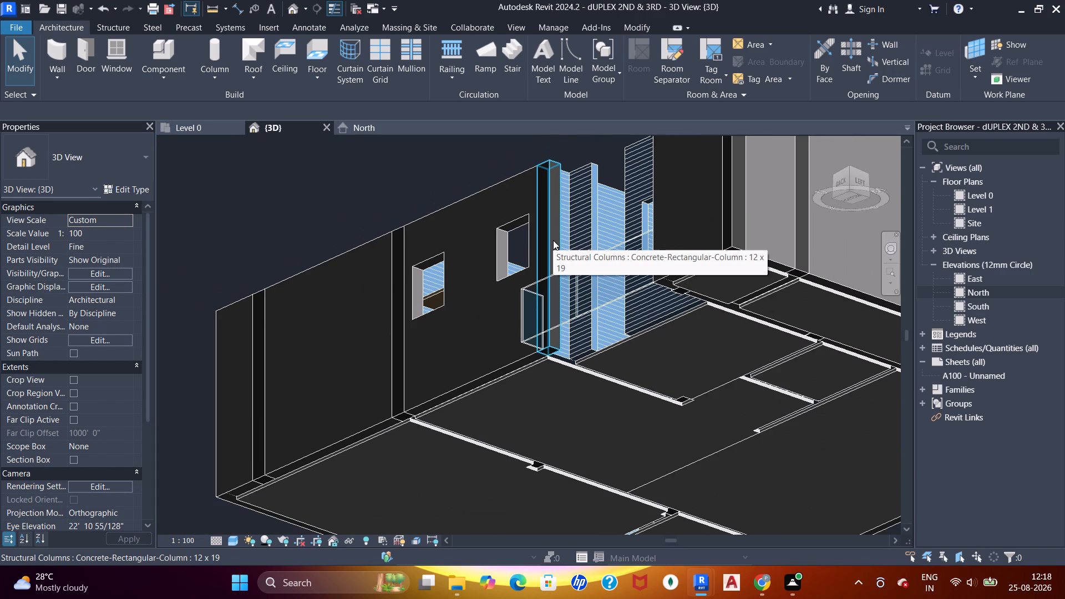
pyautogui.moveTo(559, 235); pyautogui.dragTo(556, 342, button='middle')
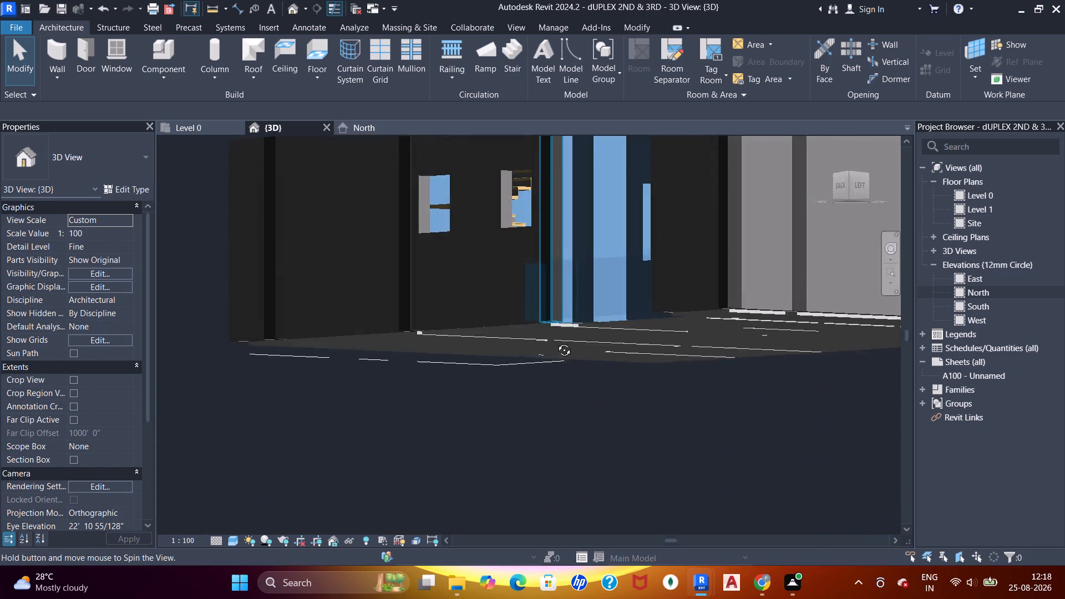
pyautogui.moveTo(556, 342); pyautogui.dragTo(554, 367, button='middle')
pyautogui.keyDown('shift'); pyautogui.moveTo(554, 370); pyautogui.dragTo(529, 418, button='middle'); pyautogui.keyUp('shift')
# Reset the temporary hide/isolate in the Level 0 floor plan.
pyautogui.click(196, 131)
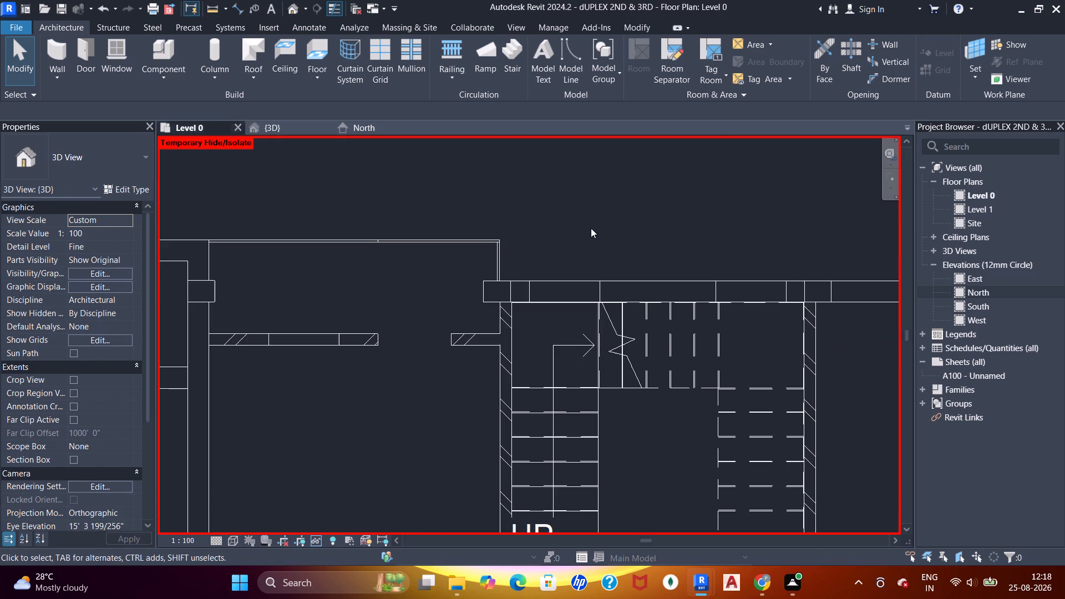
pyautogui.write('hr')
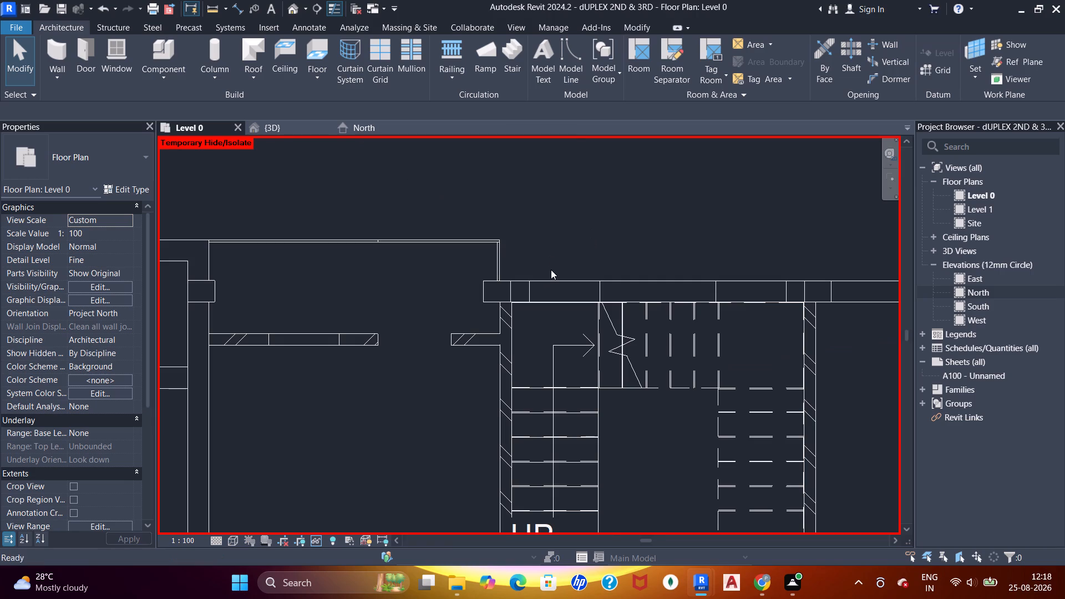
# Turn on the visibility of the Floors category in the Level 0 plan's visibility/graphic overrides.
pyautogui.press('v')
pyautogui.press('g')
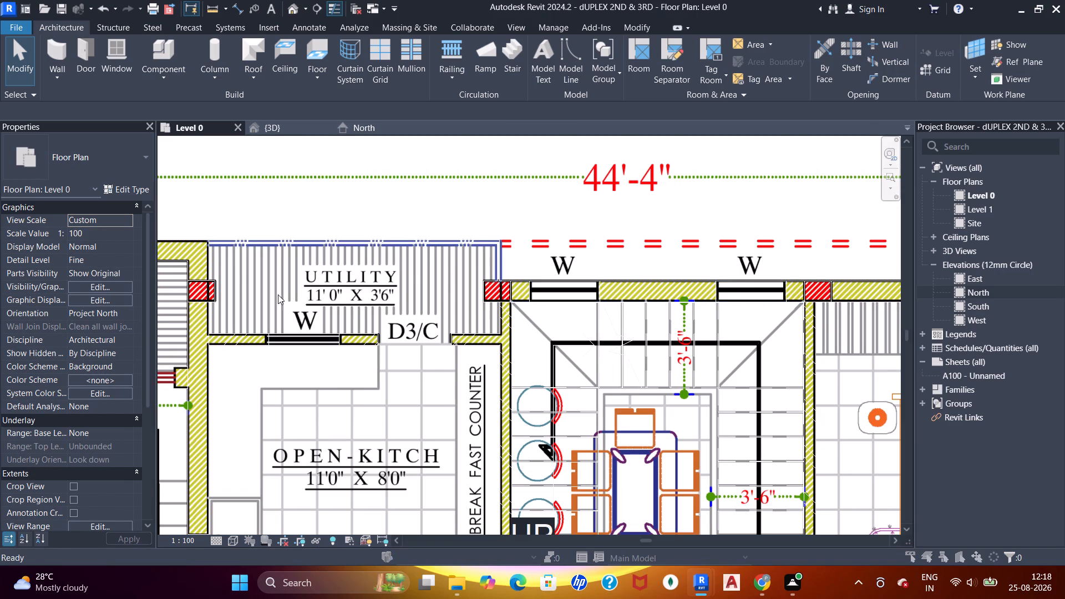
pyautogui.click(383, 139)
pyautogui.press('f')
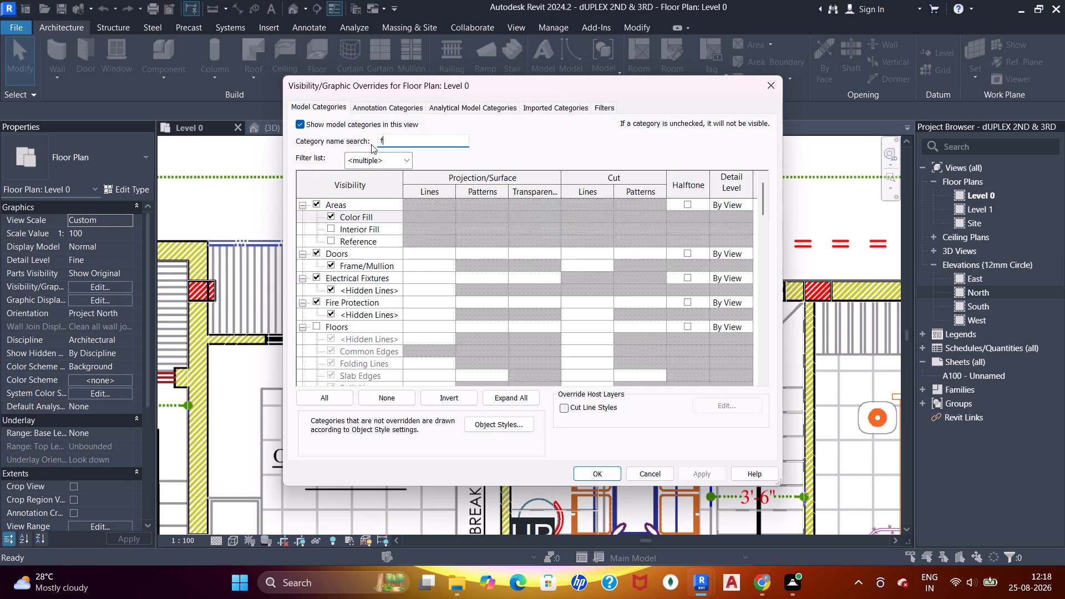
pyautogui.press('l')
pyautogui.press('o')
pyautogui.click(315, 204)
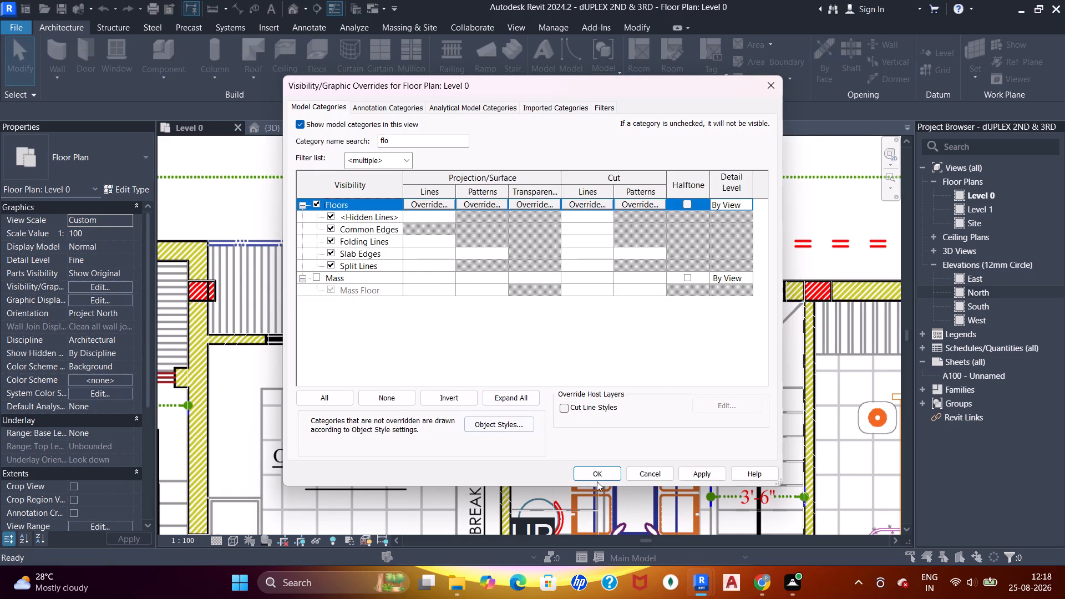
pyautogui.click(594, 475)
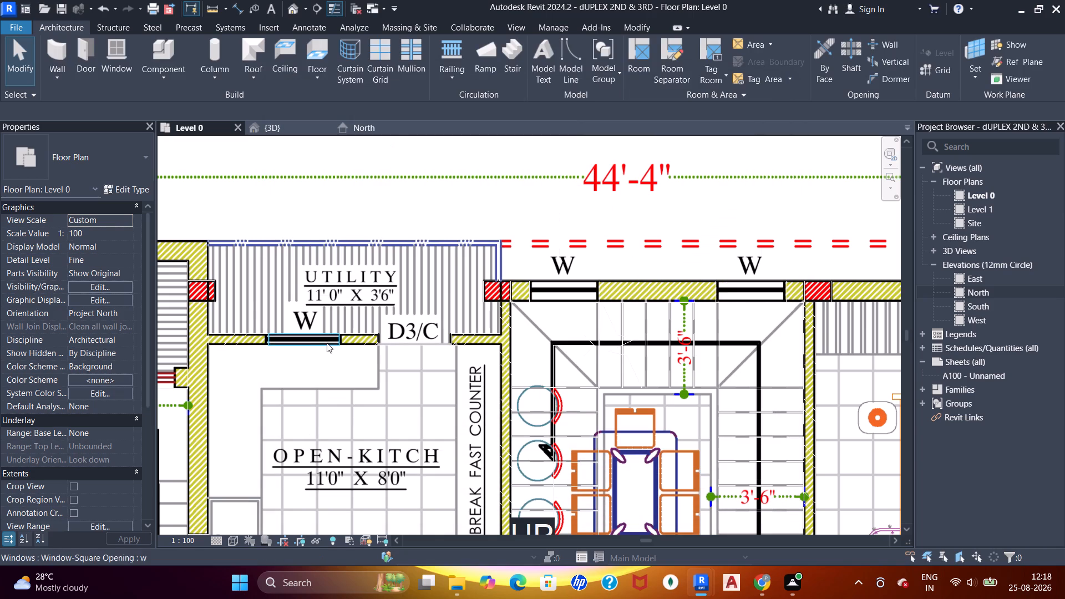
# Switch the Level 0 plan to the Shaded visual style.
pyautogui.moveTo(305, 333); pyautogui.dragTo(523, 238, button='middle')
pyautogui.scroll(-3, 500, 251)
pyautogui.write('sd')
# Start a 2" floor on Level 0 and sketch a rectangular boundary across the utility, from the curtain wall to the kitchen wall's corner.
pyautogui.scroll(2, 481, 236)
pyautogui.moveTo(484, 235); pyautogui.dragTo(464, 290, button='middle')
pyautogui.scroll(3, 471, 260)
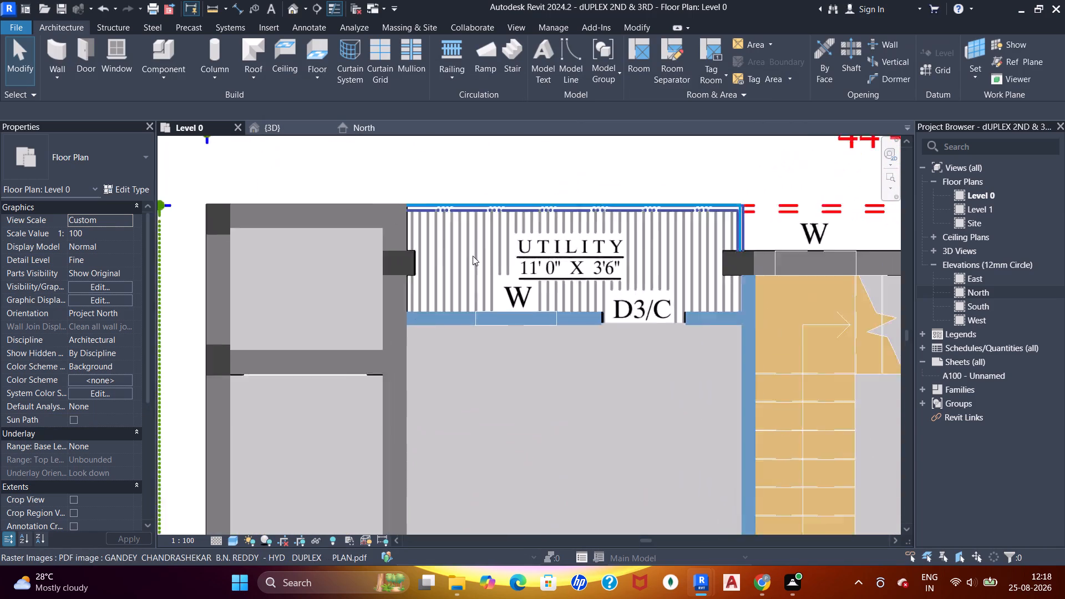
pyautogui.scroll(1, 473, 256)
pyautogui.moveTo(469, 263); pyautogui.dragTo(457, 280, button='middle')
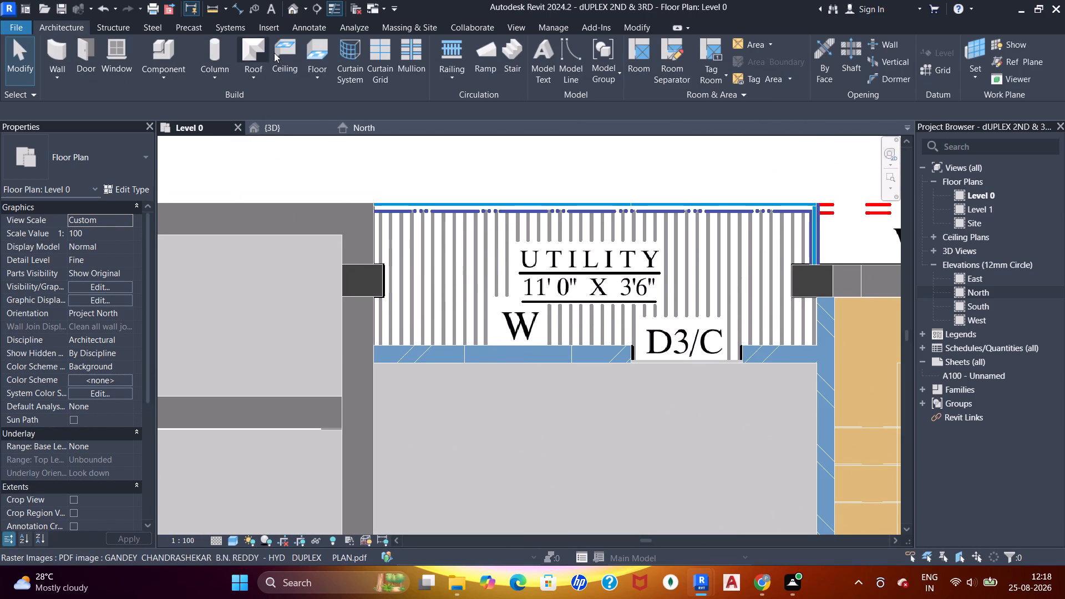
pyautogui.click(306, 49)
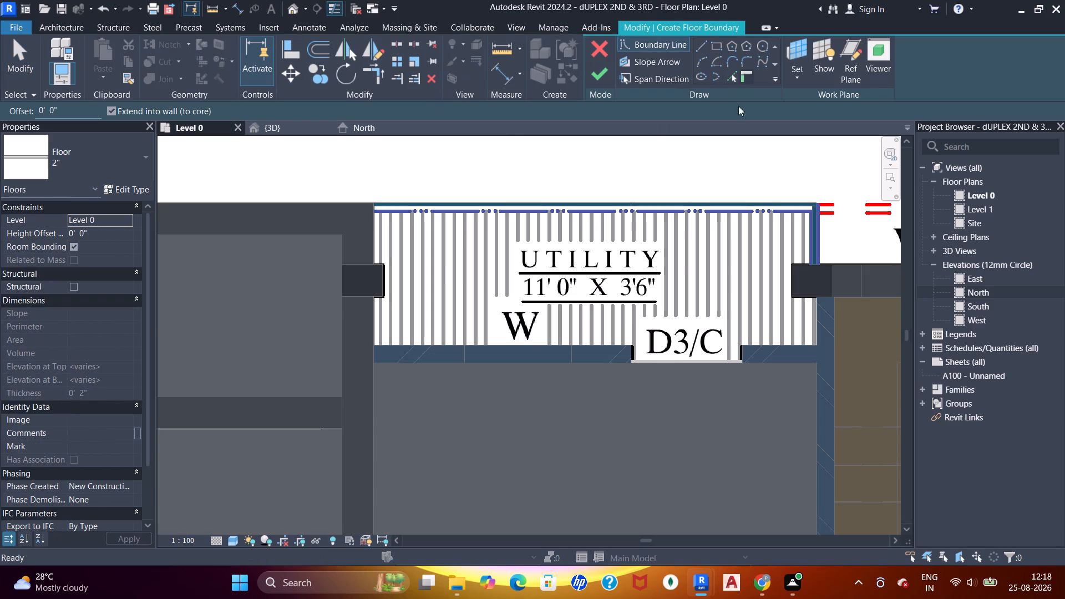
pyautogui.click(721, 44)
pyautogui.scroll(5, 388, 201)
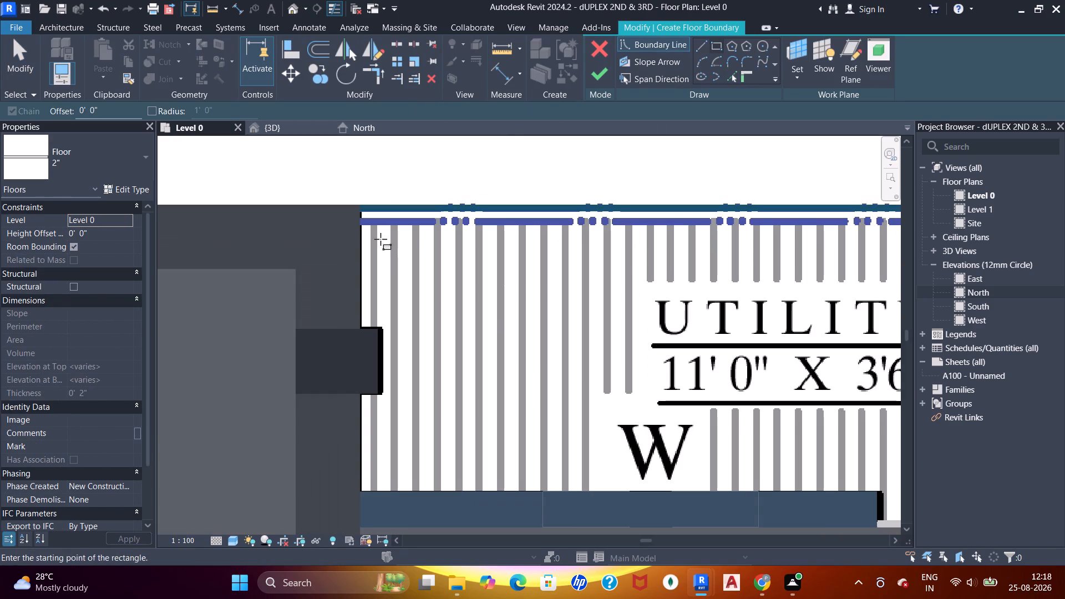
pyautogui.click(362, 224)
pyautogui.scroll(-4, 405, 276)
pyautogui.moveTo(488, 292); pyautogui.dragTo(357, 244, button='middle')
pyautogui.moveTo(646, 244); pyautogui.dragTo(523, 216, button='middle')
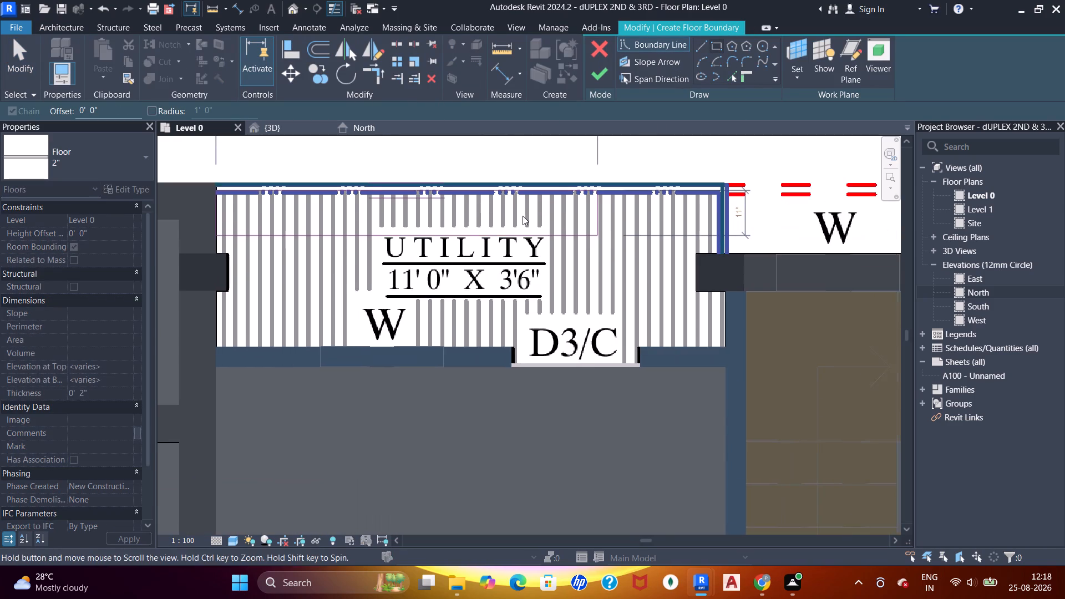
pyautogui.moveTo(523, 216); pyautogui.dragTo(523, 217, button='middle')
pyautogui.click(646, 326)
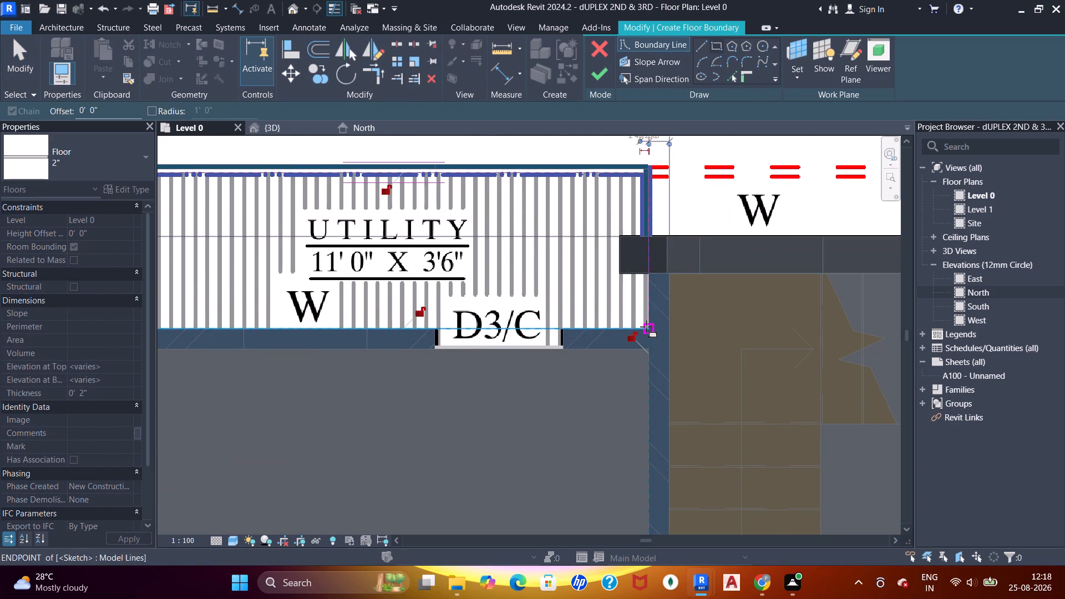
# Pick the top, utility-side and bottom edges of the 12 x 19 column beside the staircase as floor boundary lines.
pyautogui.scroll(5, 642, 308)
pyautogui.moveTo(613, 248); pyautogui.dragTo(613, 308, button='middle')
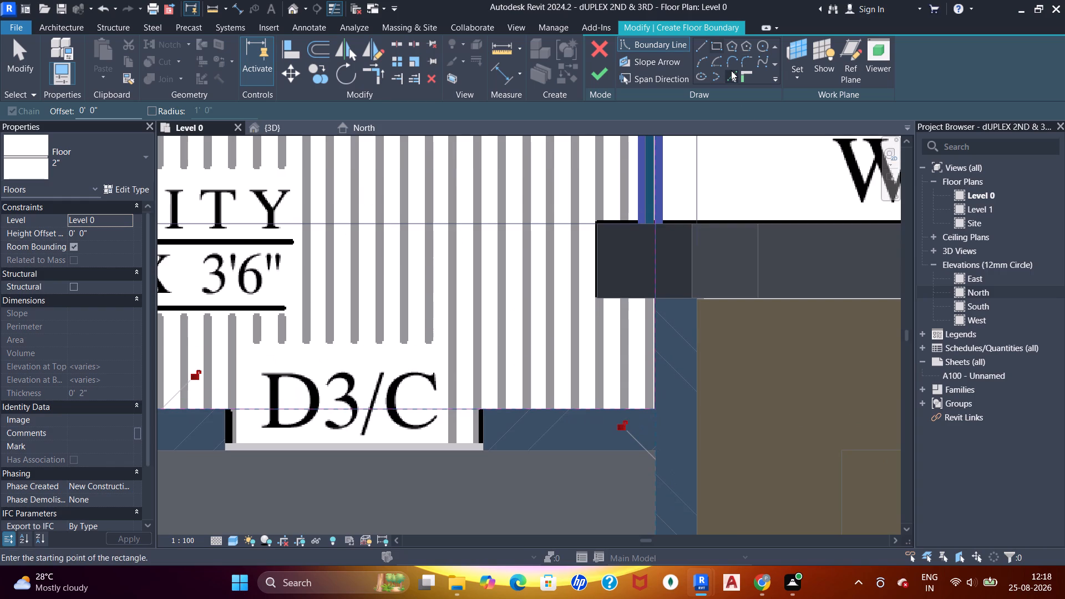
pyautogui.press('Escape')
pyautogui.press('Escape')
pyautogui.press('Escape')
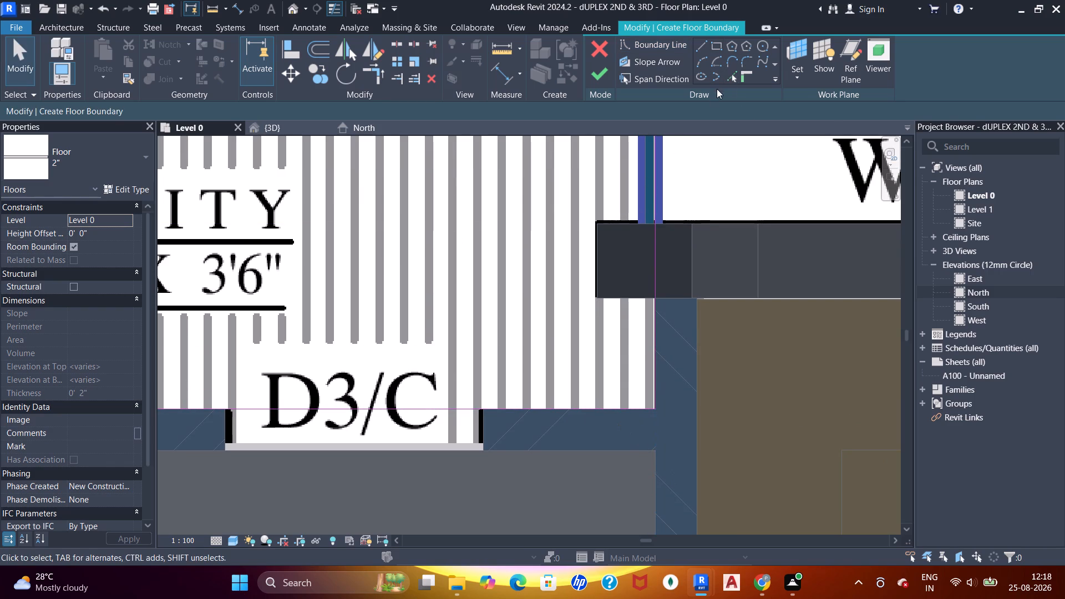
pyautogui.doubleClick(724, 77)
pyautogui.click(607, 222)
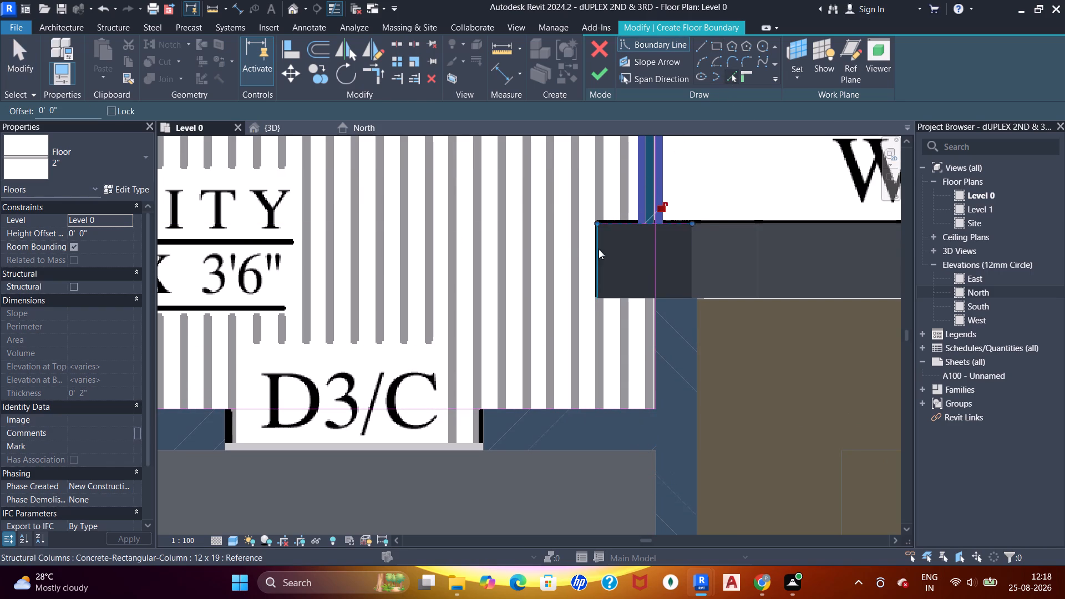
pyautogui.click(597, 253)
pyautogui.click(618, 297)
pyautogui.press('Escape')
pyautogui.press('Escape')
# Trim the column's top boundary line to the rectangle's stair-side edge and join its side and bottom lines at the corner.
pyautogui.press('t')
pyautogui.press('r')
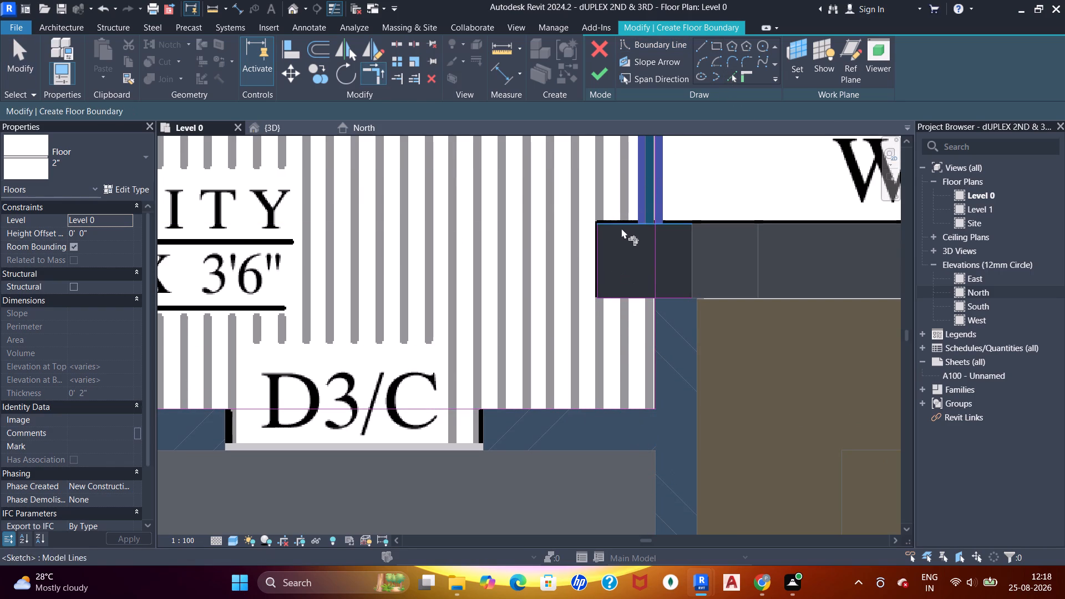
pyautogui.click(621, 228)
pyautogui.click(657, 200)
pyautogui.click(591, 260)
pyautogui.click(616, 294)
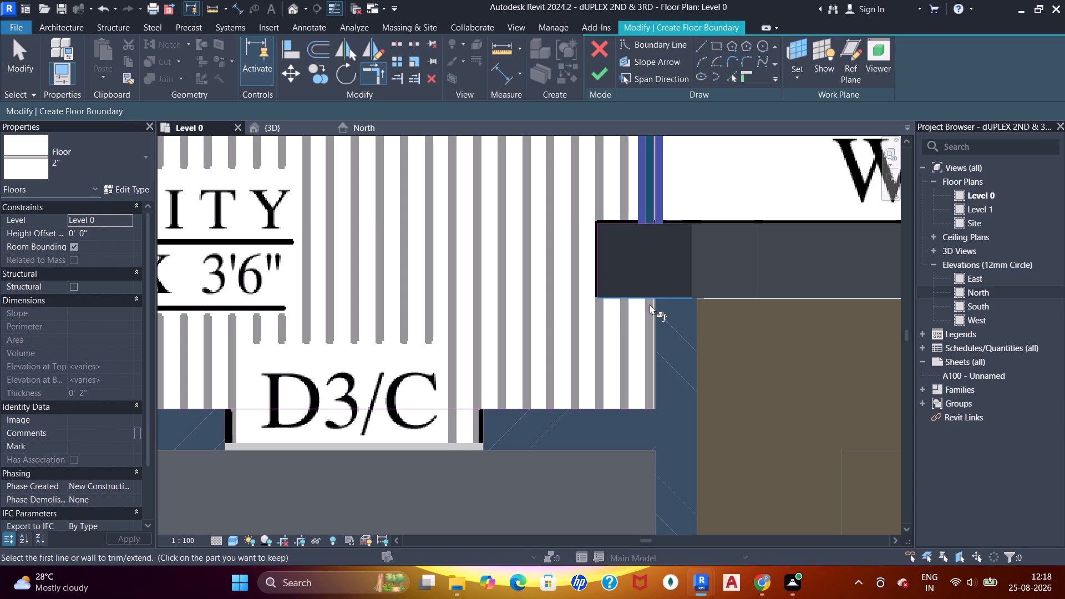
# Pick the utility-side face of the 5" brick wall below the column as a floor boundary line.
pyautogui.click(731, 75)
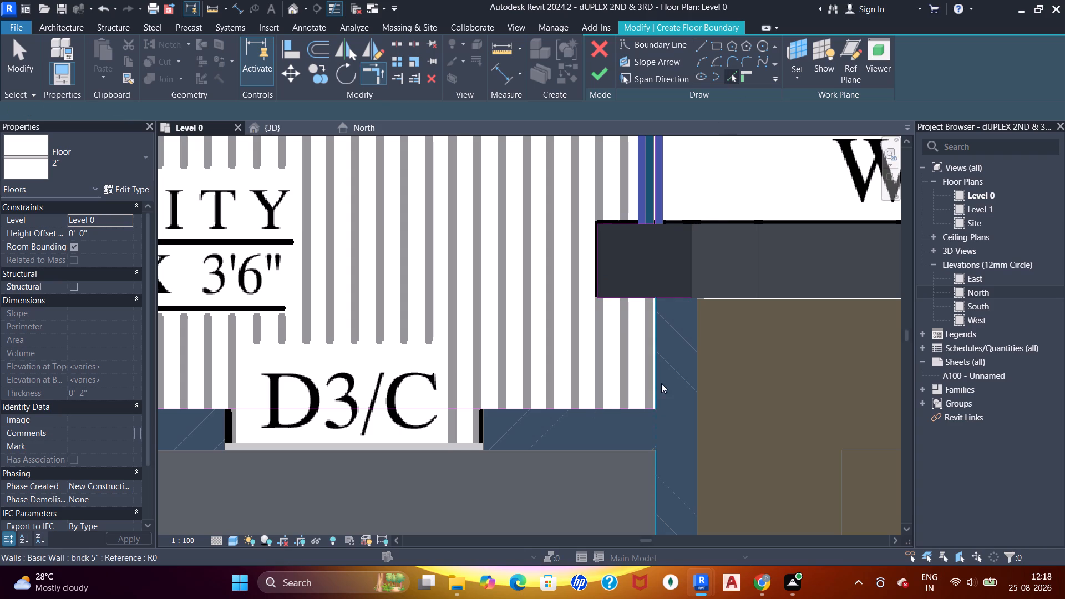
pyautogui.click(657, 352)
pyautogui.press('Escape')
pyautogui.press('Escape')
pyautogui.press('Escape')
# Trim the brick wall's boundary line to the column's bottom line and to the floor sketch's lower edge along the kitchen wall.
pyautogui.press('t')
pyautogui.press('r')
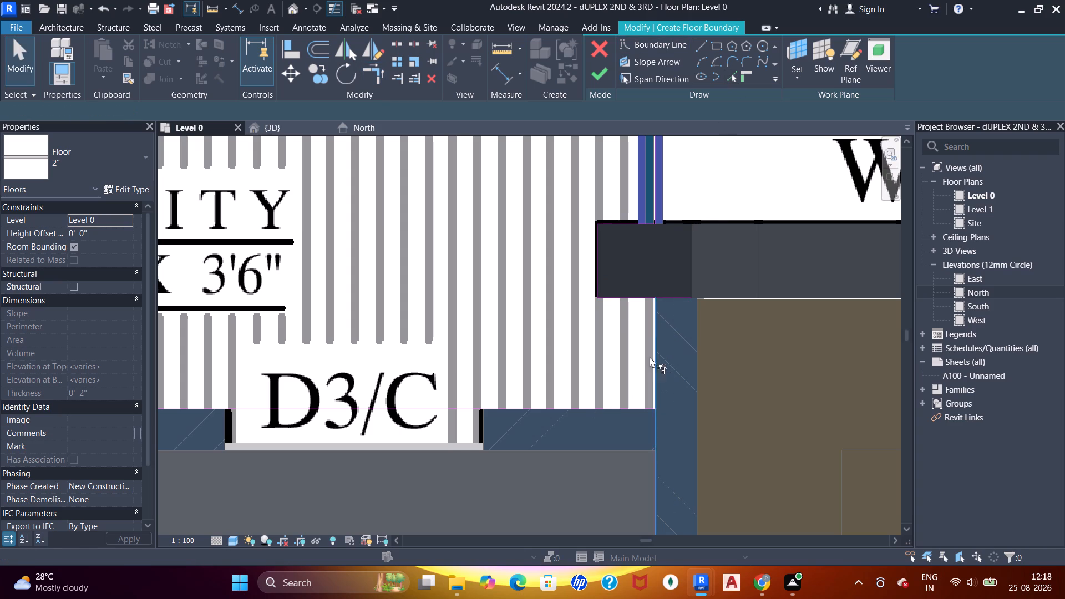
pyautogui.click(630, 295)
pyautogui.click(652, 333)
pyautogui.moveTo(624, 410); pyautogui.dragTo(631, 408)
pyautogui.click(662, 390)
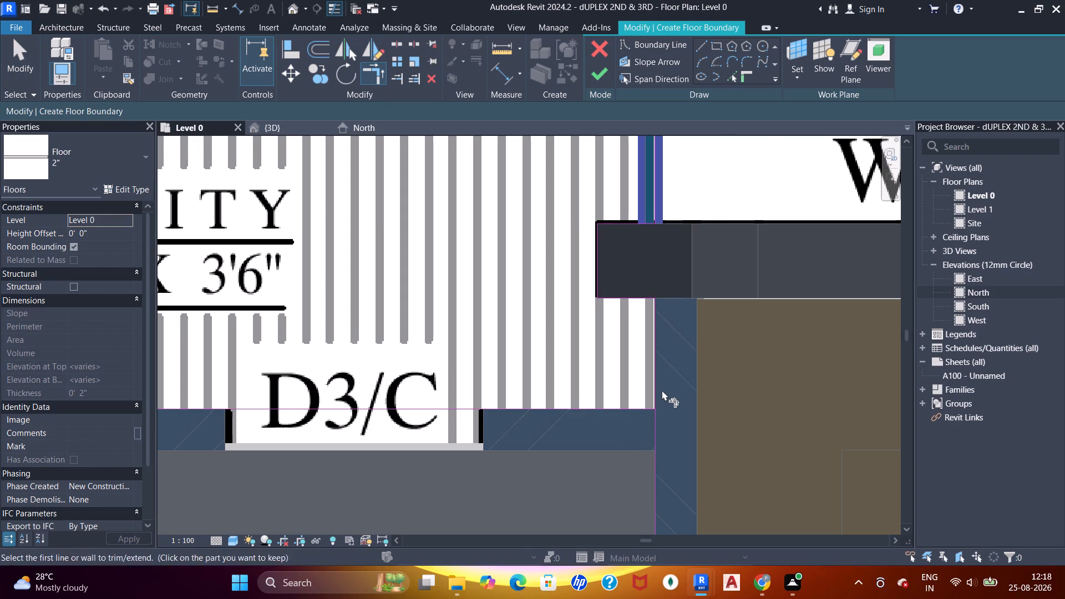
pyautogui.scroll(-6, 625, 302)
pyautogui.scroll(5, 641, 357)
pyautogui.click(612, 354)
pyautogui.click(634, 330)
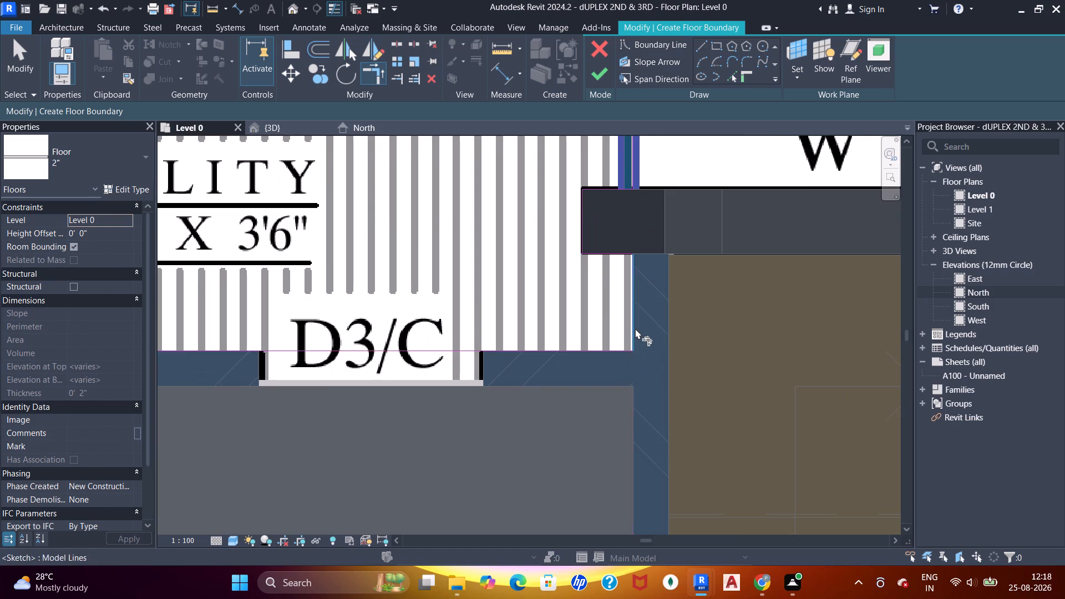
# Pick the top, utility-side and bottom edges of the column at the utility's end opposite the staircase as floor boundary lines.
pyautogui.scroll(-6, 549, 302)
pyautogui.moveTo(439, 338); pyautogui.dragTo(622, 352, button='middle')
pyautogui.scroll(1, 382, 284)
pyautogui.moveTo(384, 287); pyautogui.dragTo(413, 328, button='middle')
pyautogui.scroll(7, 389, 287)
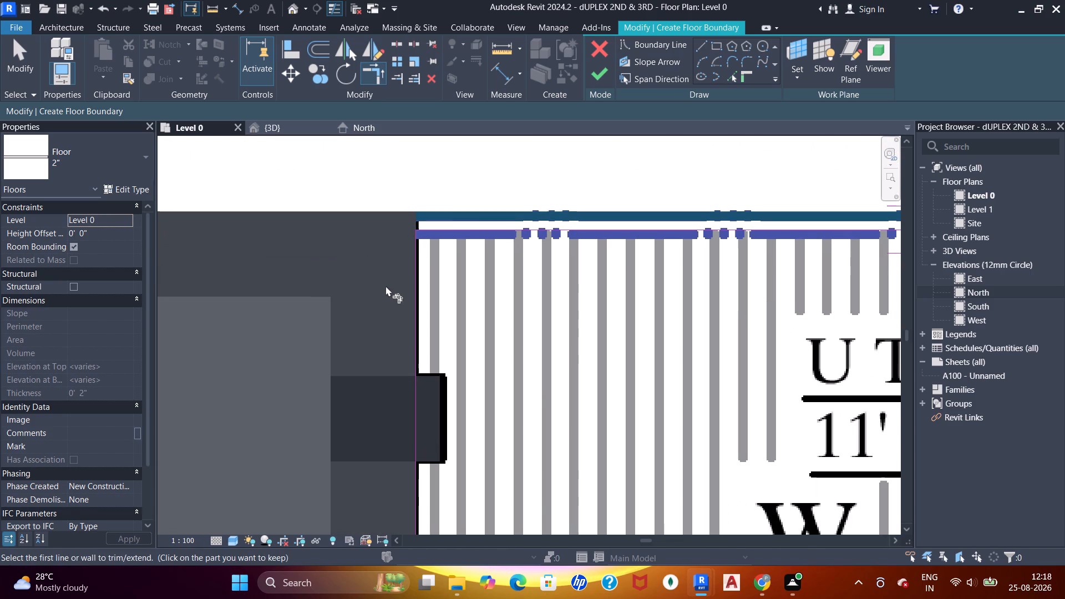
pyautogui.click(732, 78)
pyautogui.scroll(5, 519, 330)
pyautogui.moveTo(414, 396); pyautogui.dragTo(501, 252, button='middle')
pyautogui.click(432, 265)
pyautogui.click(451, 300)
pyautogui.click(435, 440)
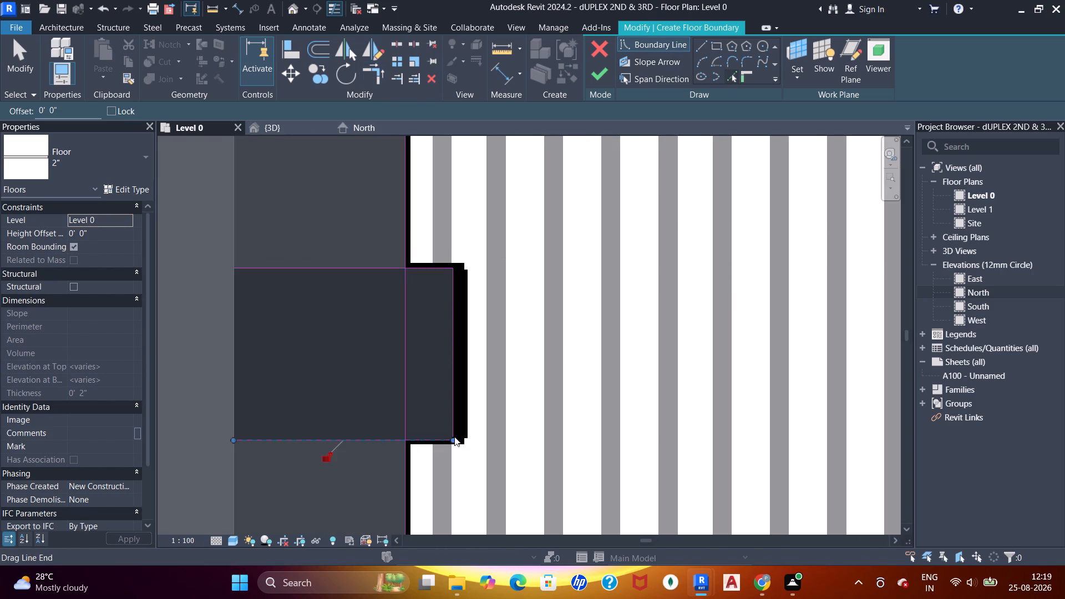
pyautogui.press('Escape')
pyautogui.press('Escape')
pyautogui.press('Escape')
# Trim the wall-face boundary line to the column's top line and join the column's side and bottom lines at the corner.
pyautogui.press('t')
pyautogui.press('r')
pyautogui.press('r')
pyautogui.moveTo(402, 247); pyautogui.dragTo(409, 248)
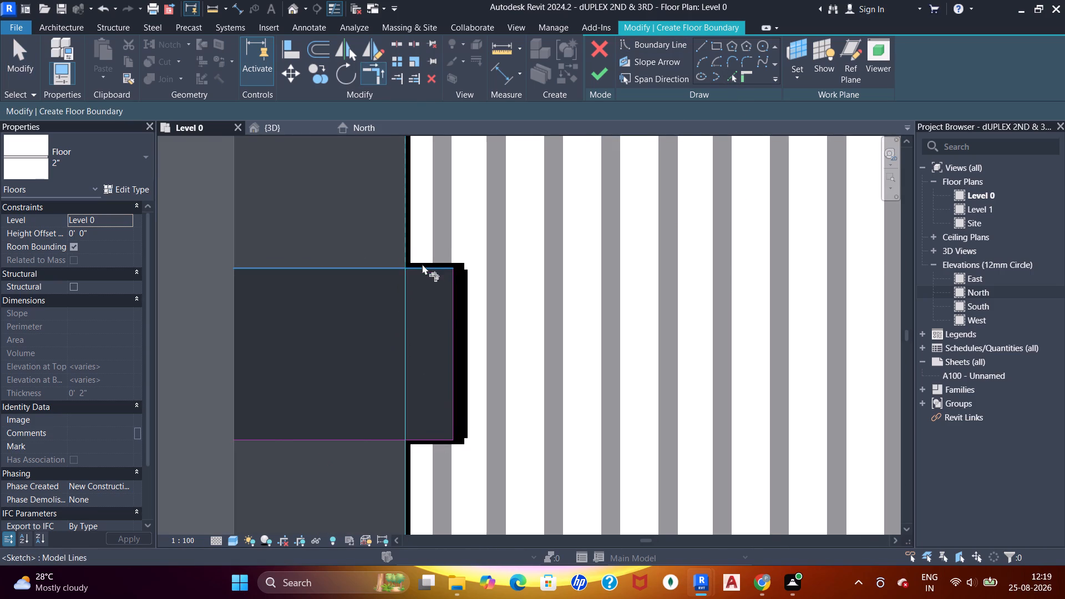
pyautogui.click(422, 264)
pyautogui.click(458, 309)
pyautogui.click(433, 438)
# Pick the utility-side face of the wall below that column as a floor boundary line.
pyautogui.scroll(-3, 430, 349)
pyautogui.moveTo(433, 363); pyautogui.dragTo(444, 244, button='middle')
pyautogui.scroll(1, 433, 304)
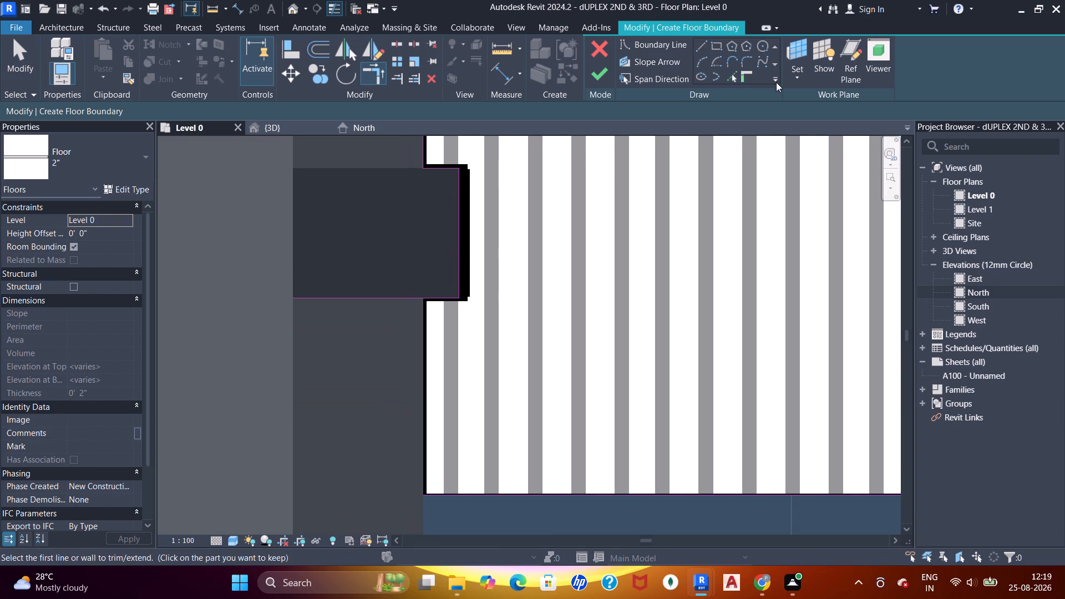
pyautogui.click(730, 75)
pyautogui.moveTo(420, 385); pyautogui.dragTo(427, 385)
pyautogui.press('Escape')
pyautogui.press('Escape')
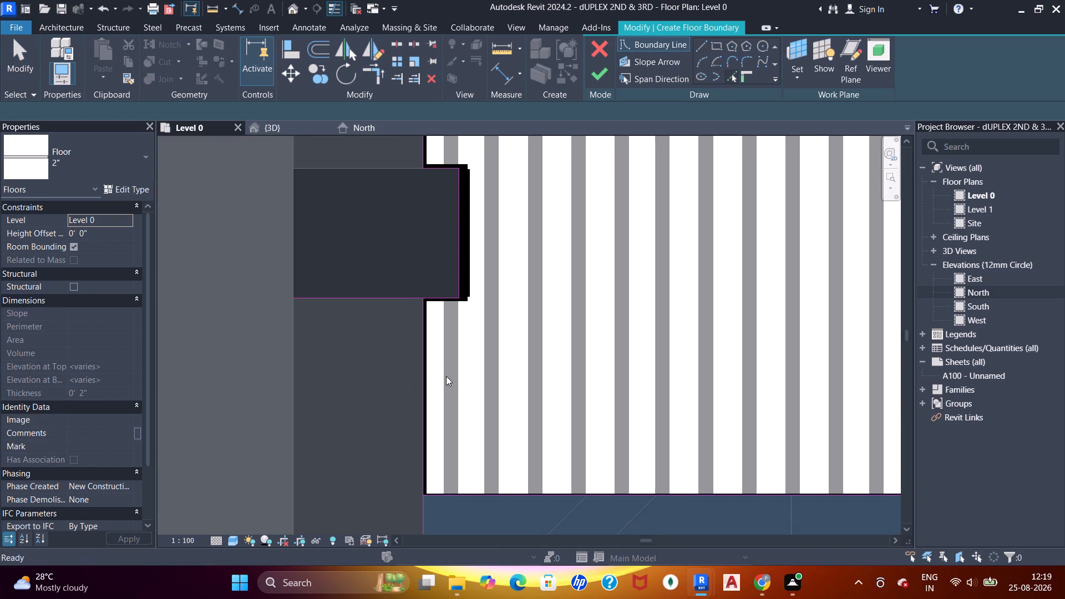
pyautogui.press('Escape')
# Trim the wall's boundary line to the column's bottom line and to the floor sketch's lower edge along the kitchen wall.
pyautogui.press('t')
pyautogui.press('r')
pyautogui.click(420, 327)
pyautogui.click(442, 300)
pyautogui.scroll(-6, 446, 284)
pyautogui.moveTo(444, 322); pyautogui.dragTo(447, 261, button='middle')
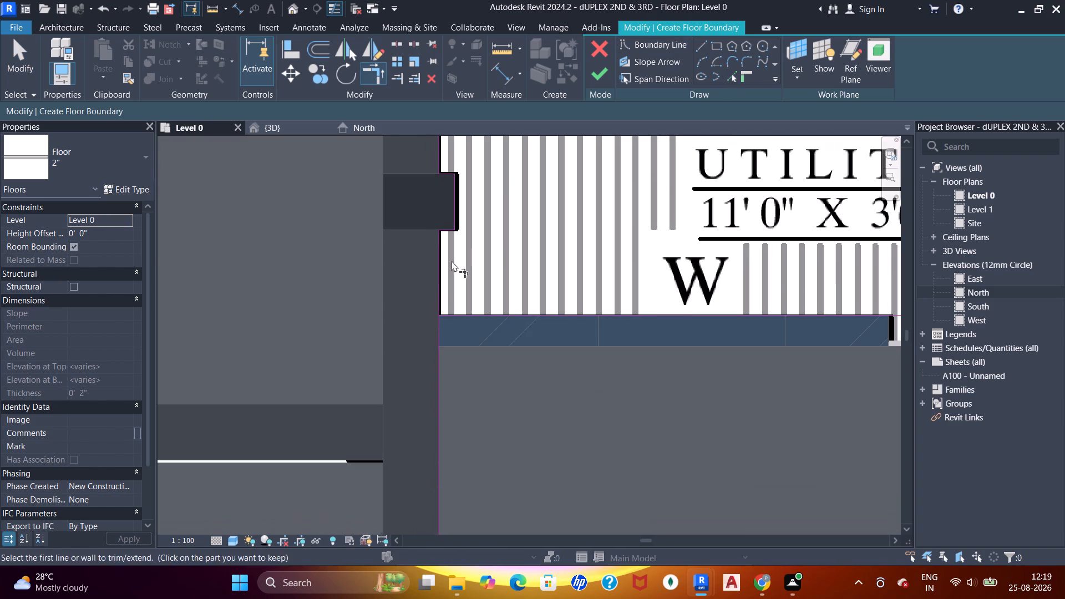
pyautogui.click(440, 285)
pyautogui.click(473, 312)
# Finish the boundary sketch to create the utility's 2" floor.
pyautogui.scroll(-5, 472, 277)
pyautogui.moveTo(448, 293); pyautogui.dragTo(387, 348, button='middle')
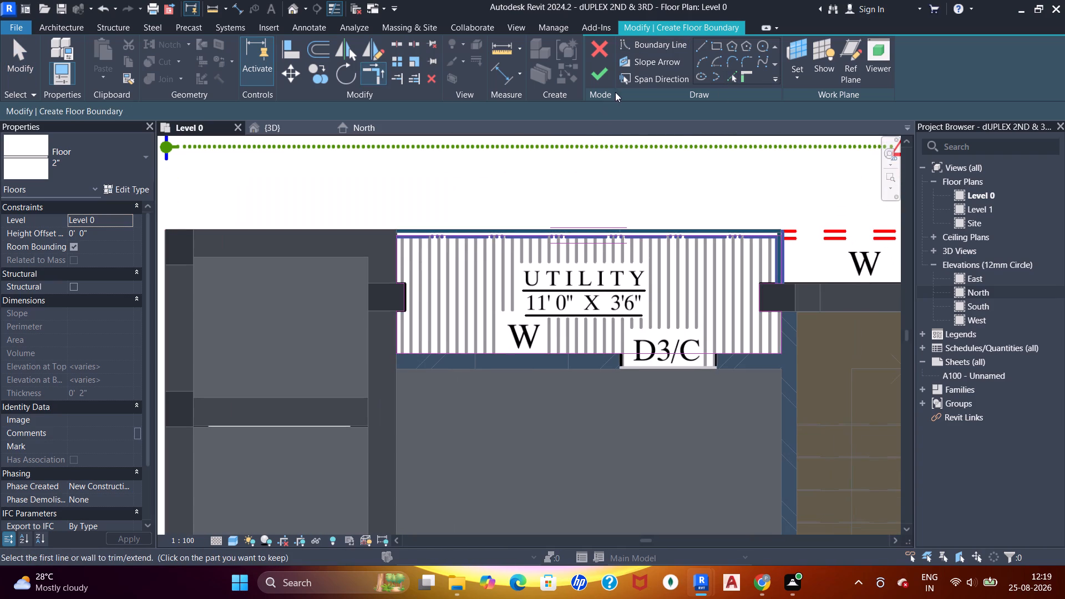
pyautogui.click(597, 73)
# Examine the utility floor and its glazed curtain walls from several angles in the 3D view.
pyautogui.click(289, 133)
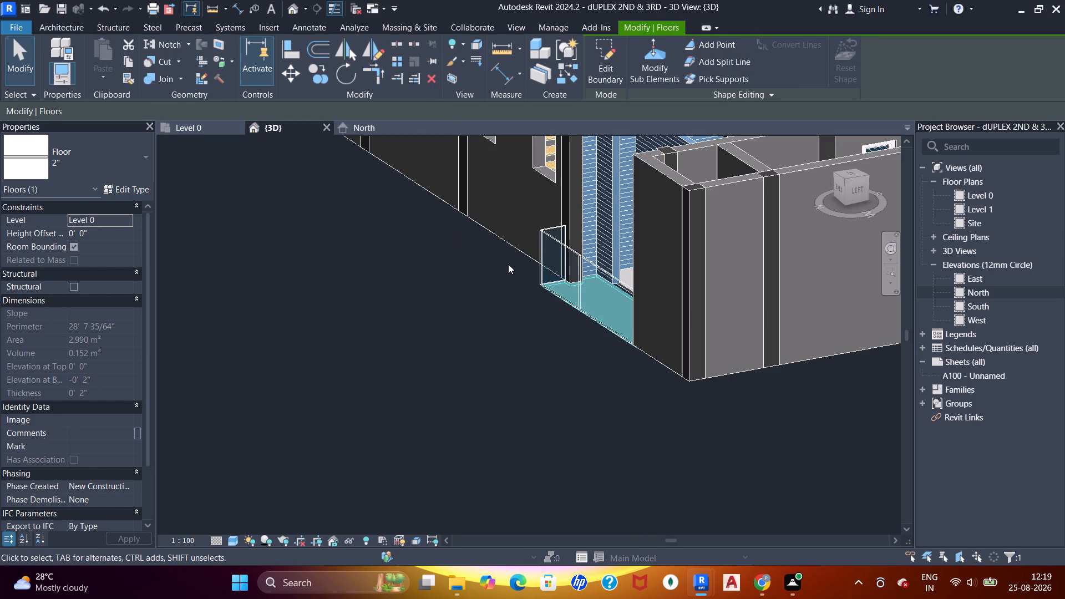
pyautogui.keyDown('shift'); pyautogui.moveTo(548, 317); pyautogui.dragTo(760, 316, button='middle'); pyautogui.keyUp('shift')
pyautogui.keyDown('shift'); pyautogui.scroll(1, 702, 357); pyautogui.keyUp('shift')
pyautogui.scroll(6, 606, 354)
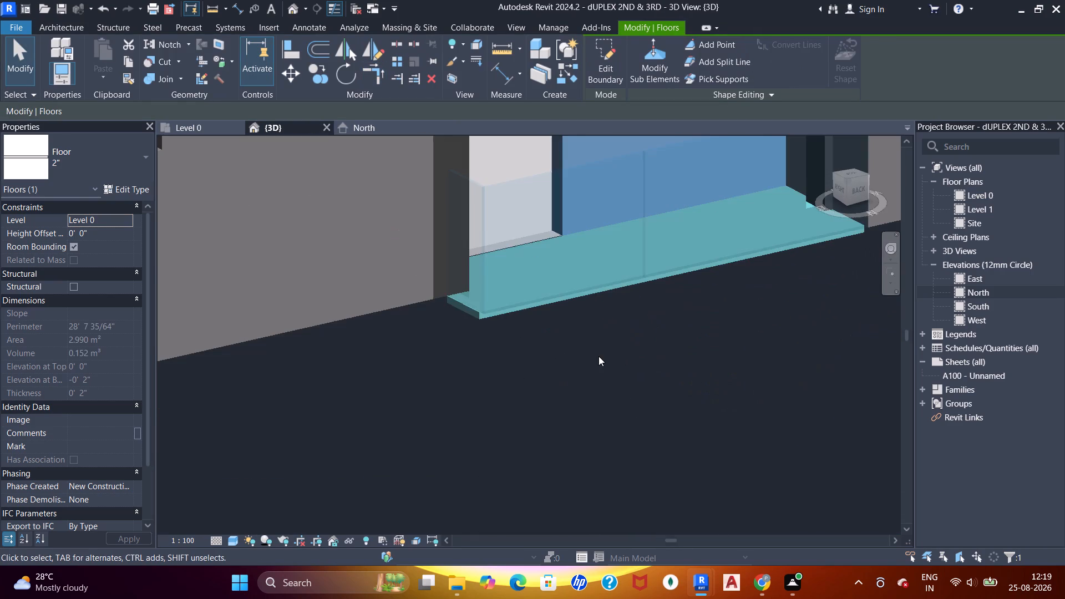
pyautogui.keyDown('shift'); pyautogui.moveTo(506, 292); pyautogui.dragTo(468, 421, button='middle'); pyautogui.keyUp('shift')
pyautogui.scroll(5, 429, 317)
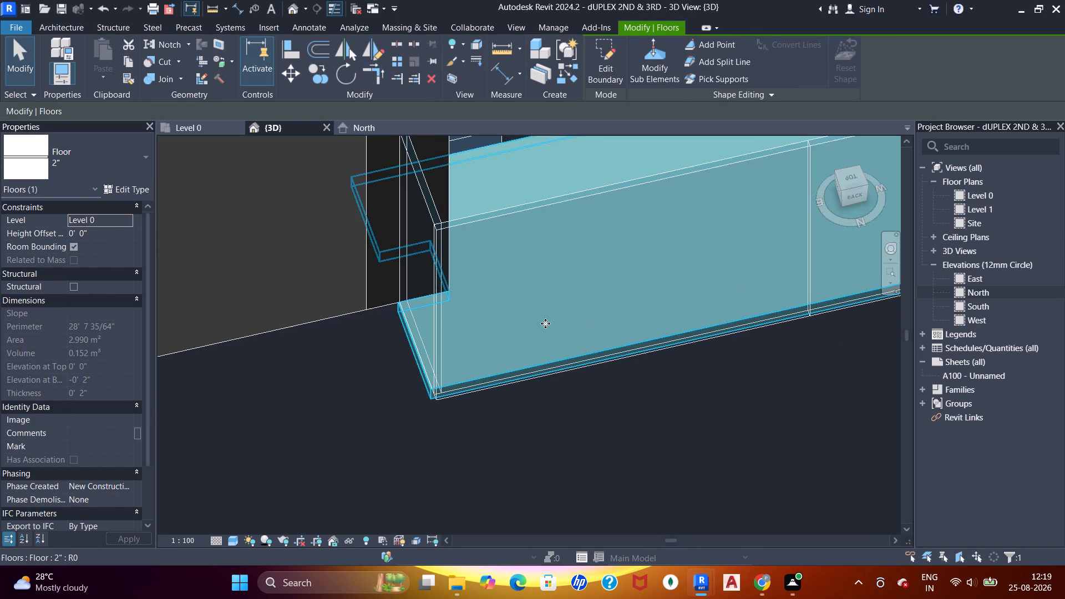
pyautogui.press('Escape')
pyautogui.scroll(-6, 559, 327)
pyautogui.moveTo(592, 334); pyautogui.dragTo(489, 403, button='middle')
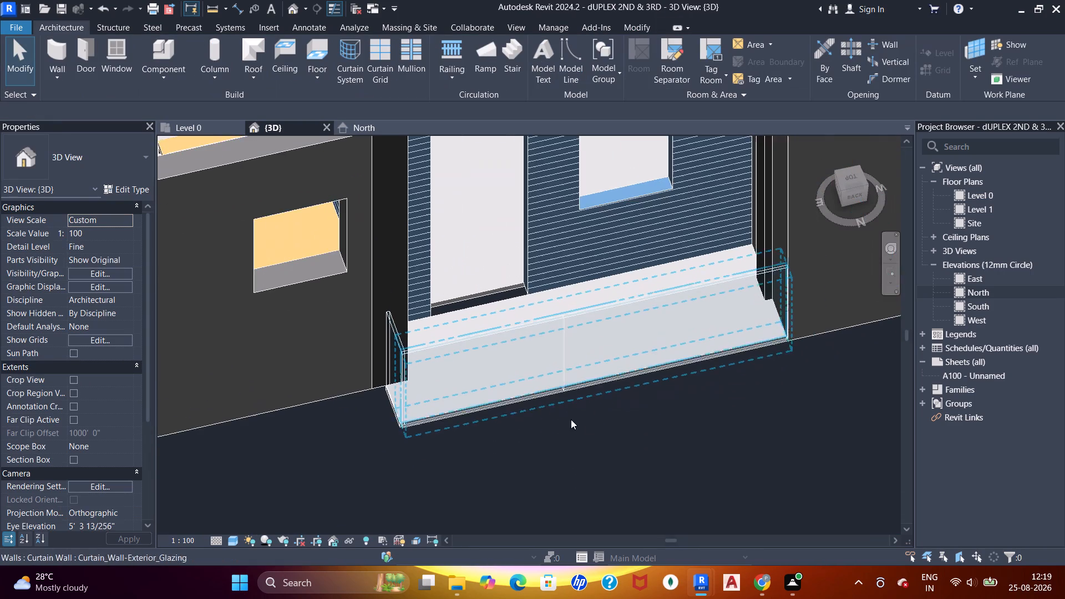
pyautogui.keyDown('shift'); pyautogui.moveTo(591, 423); pyautogui.dragTo(658, 221, button='middle'); pyautogui.keyUp('shift')
pyautogui.scroll(-1, 496, 278)
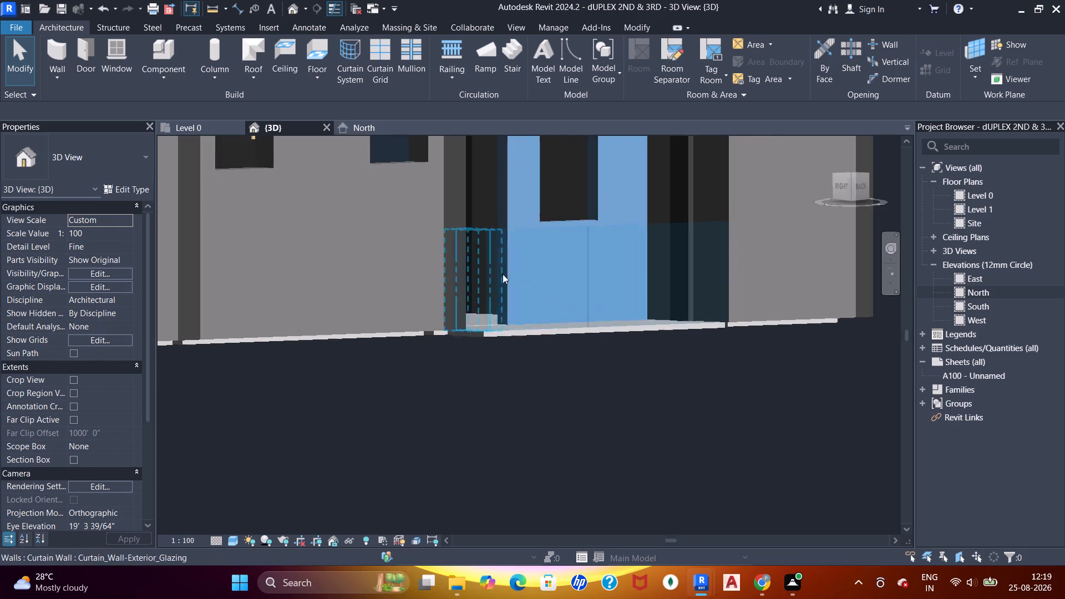
# In the Level 0 plan, place a Basic Wall 5" by picking a line along the utility's long curtain wall, with location line Finish Face: Interior.
pyautogui.click(184, 132)
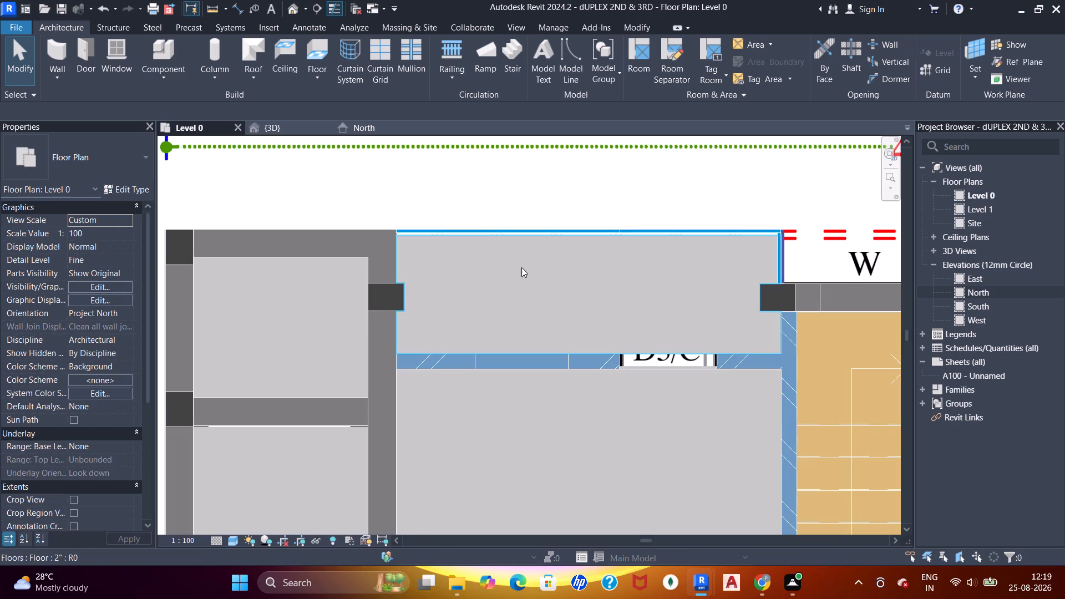
pyautogui.scroll(4, 369, 222)
pyautogui.moveTo(447, 238); pyautogui.dragTo(361, 250, button='middle')
pyautogui.click(366, 247)
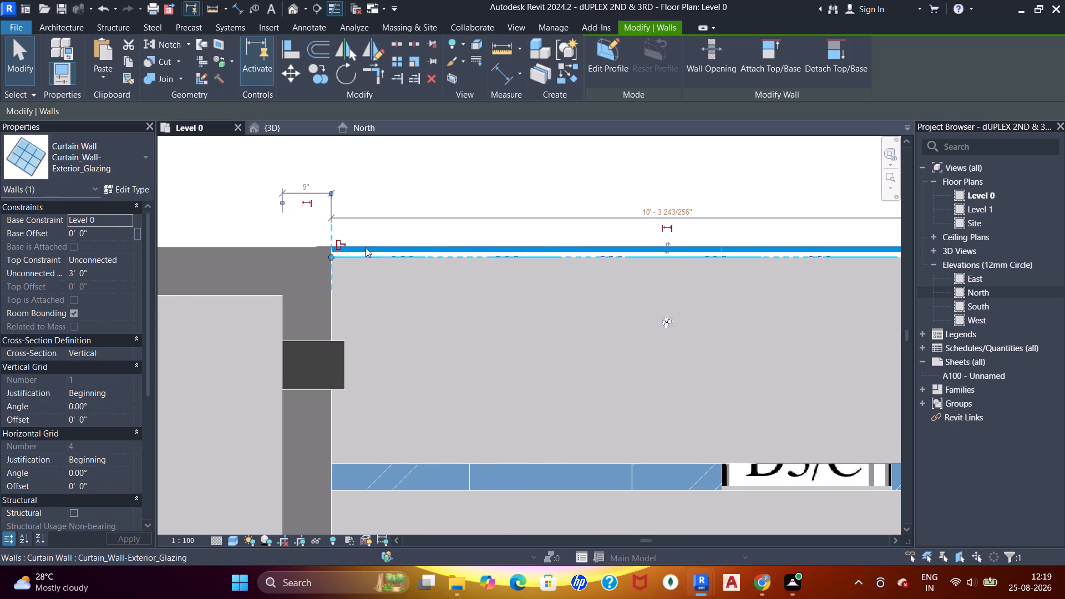
pyautogui.scroll(3, 366, 247)
pyautogui.press('Escape')
pyautogui.write('wa')
pyautogui.click(100, 154)
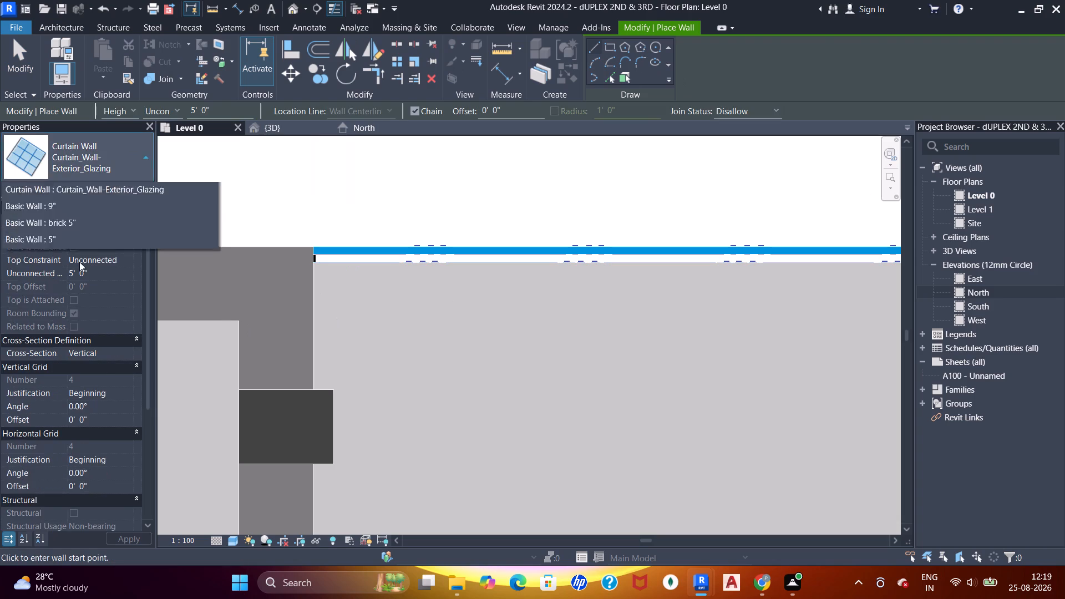
pyautogui.scroll(15, 79, 262)
pyautogui.click(71, 241)
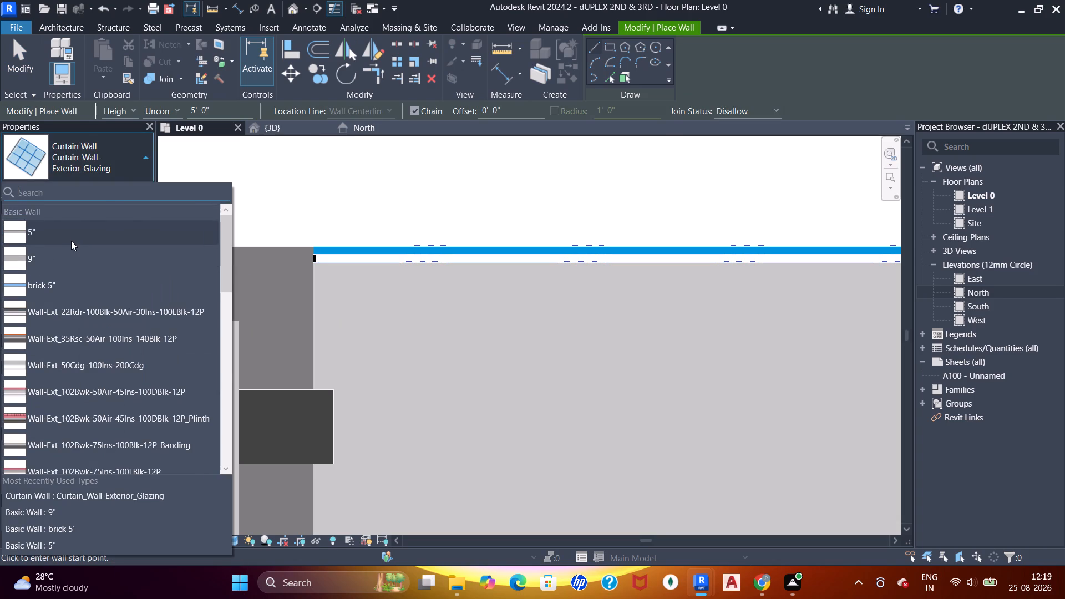
pyautogui.click(600, 78)
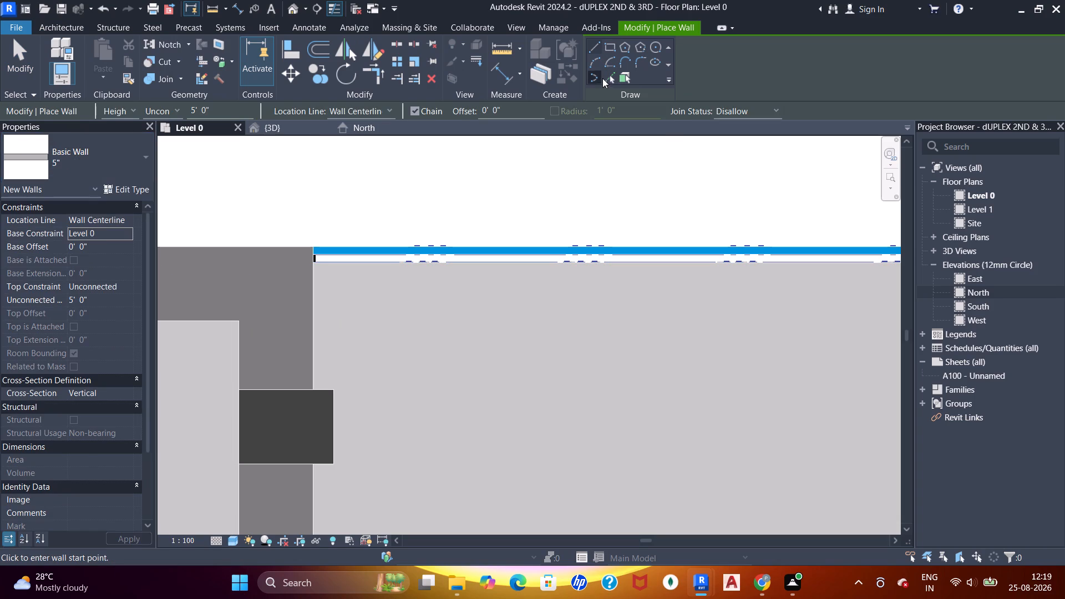
pyautogui.click(610, 78)
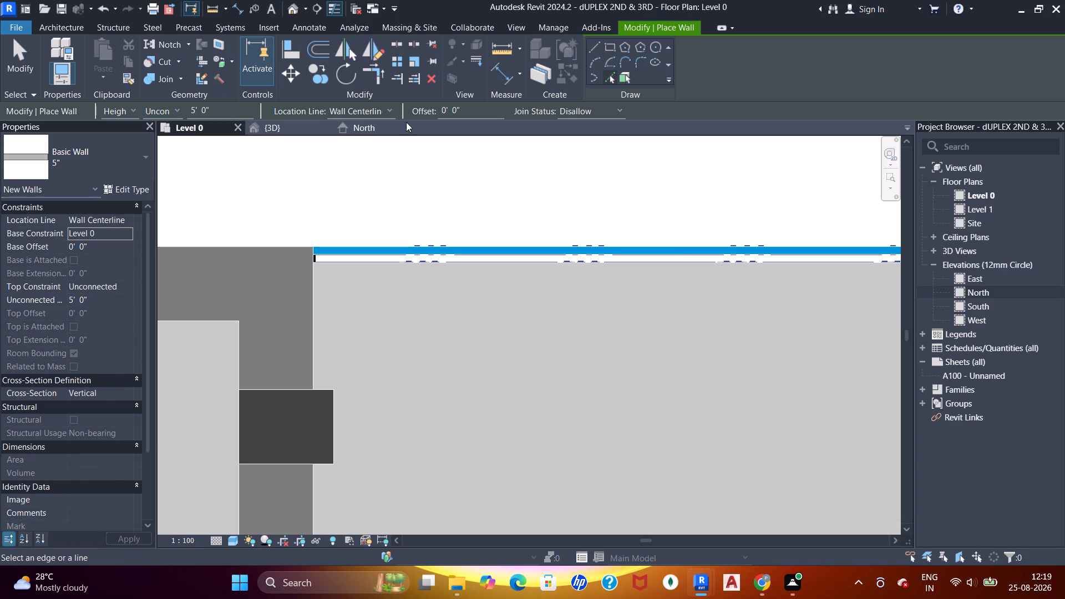
pyautogui.click(394, 109)
pyautogui.click(387, 159)
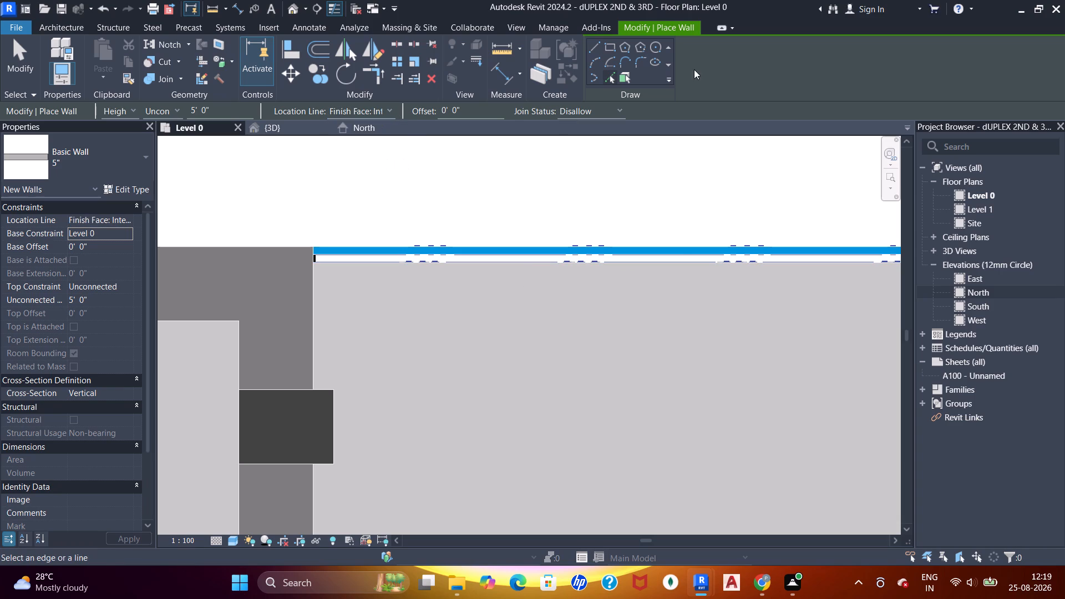
pyautogui.click(522, 260)
# Place another 5" wall by picking the plan line beside the utility's short stair-side curtain wall.
pyautogui.scroll(-1, 529, 261)
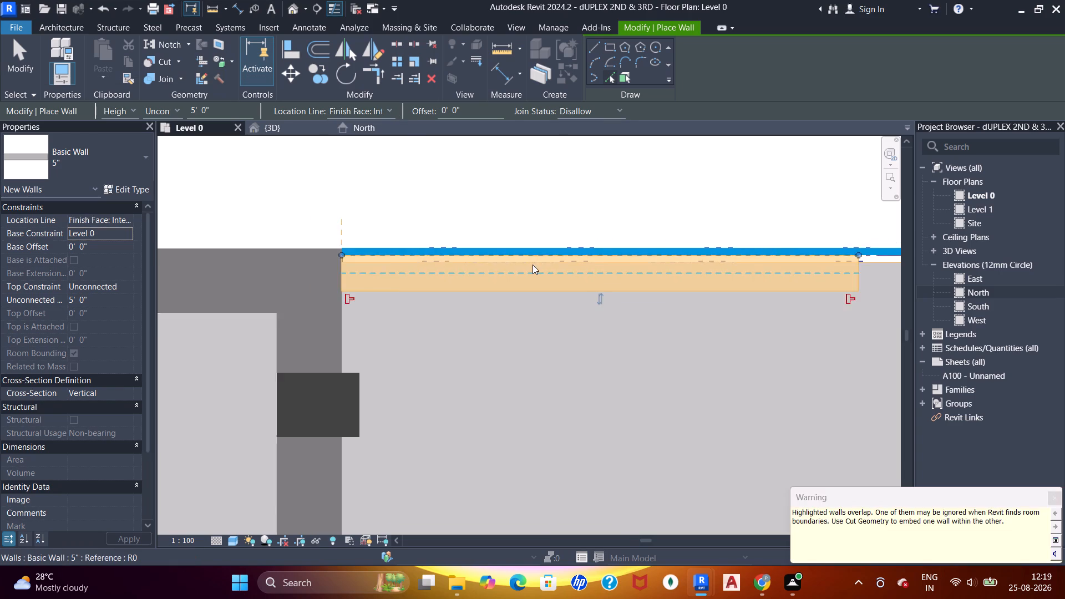
pyautogui.scroll(-2, 532, 265)
pyautogui.moveTo(655, 263); pyautogui.dragTo(470, 277, button='middle')
pyautogui.moveTo(729, 258); pyautogui.dragTo(532, 256, button='middle')
pyautogui.scroll(4, 677, 301)
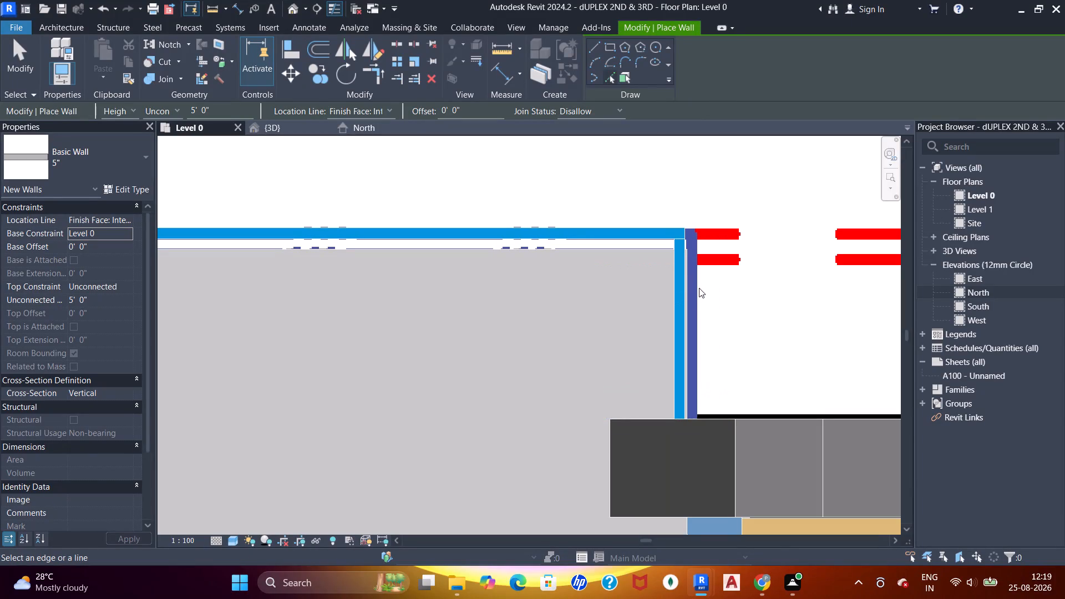
pyautogui.click(692, 289)
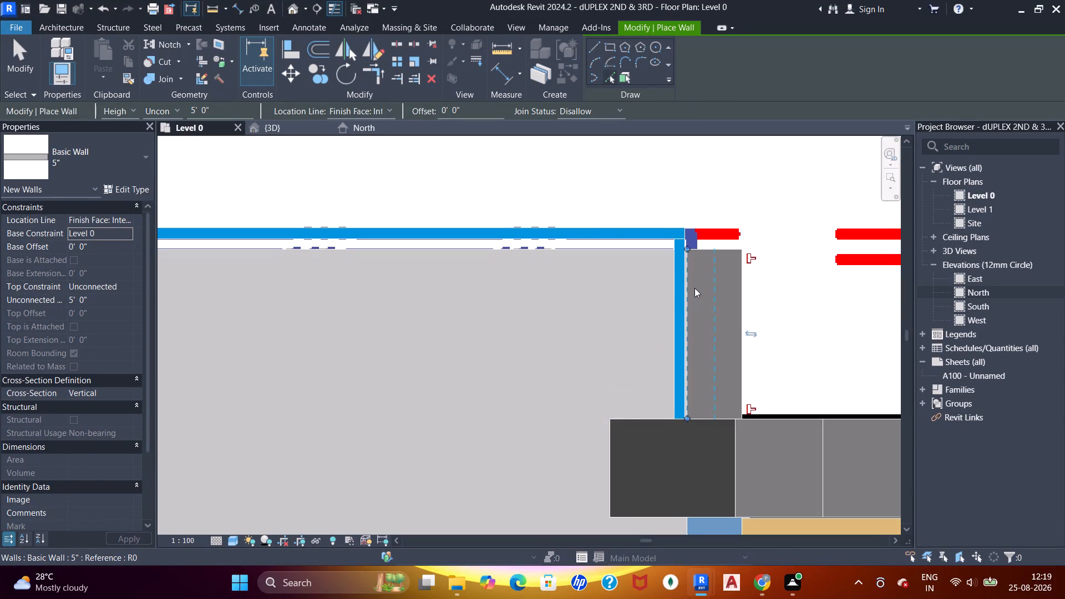
pyautogui.scroll(-3, 663, 291)
pyautogui.scroll(-1, 427, 217)
pyautogui.moveTo(486, 233); pyautogui.dragTo(488, 254, button='middle')
pyautogui.press('Escape')
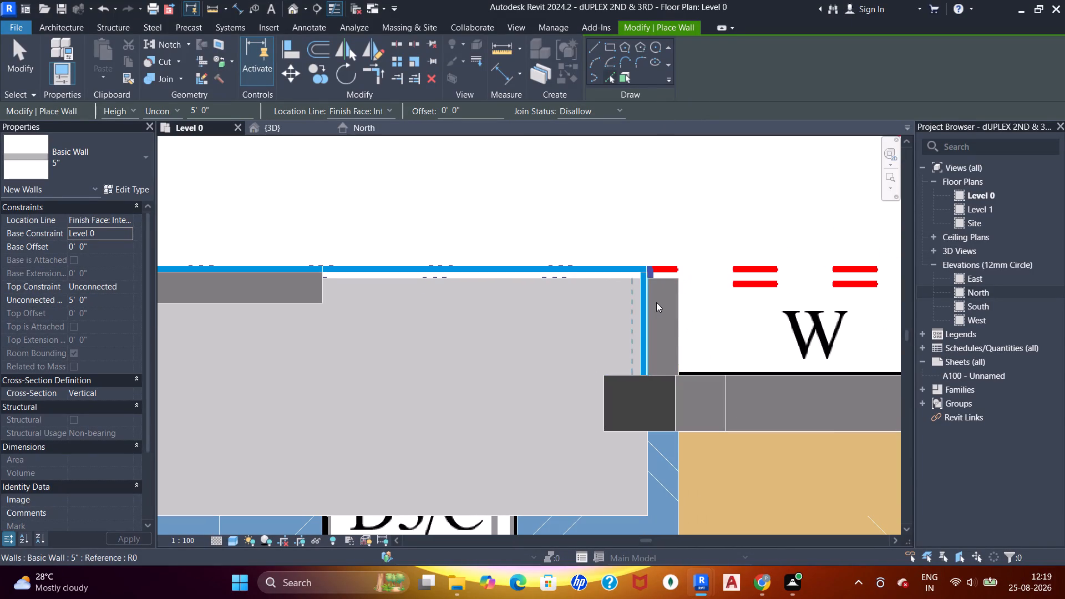
pyautogui.press('Escape')
pyautogui.press('Escape')
# Nudge the short 5" wall inward past the stair-side curtain wall, into the utility.
pyautogui.click(675, 281)
pyautogui.scroll(5, 666, 298)
pyautogui.press('Escape')
pyautogui.press('Escape')
pyautogui.press('Escape')
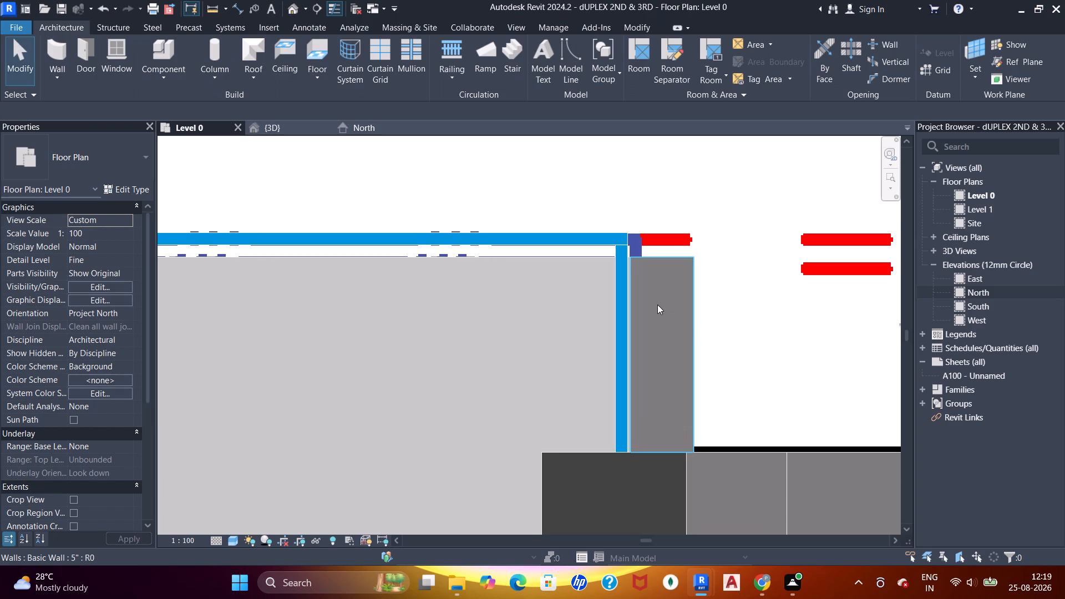
pyautogui.press('Left')
pyautogui.press('Left')
pyautogui.press('Left')
pyautogui.press('Left')
pyautogui.press('Left')
pyautogui.click(669, 263)
pyautogui.press('Left')
pyautogui.press('Left')
pyautogui.press('Left')
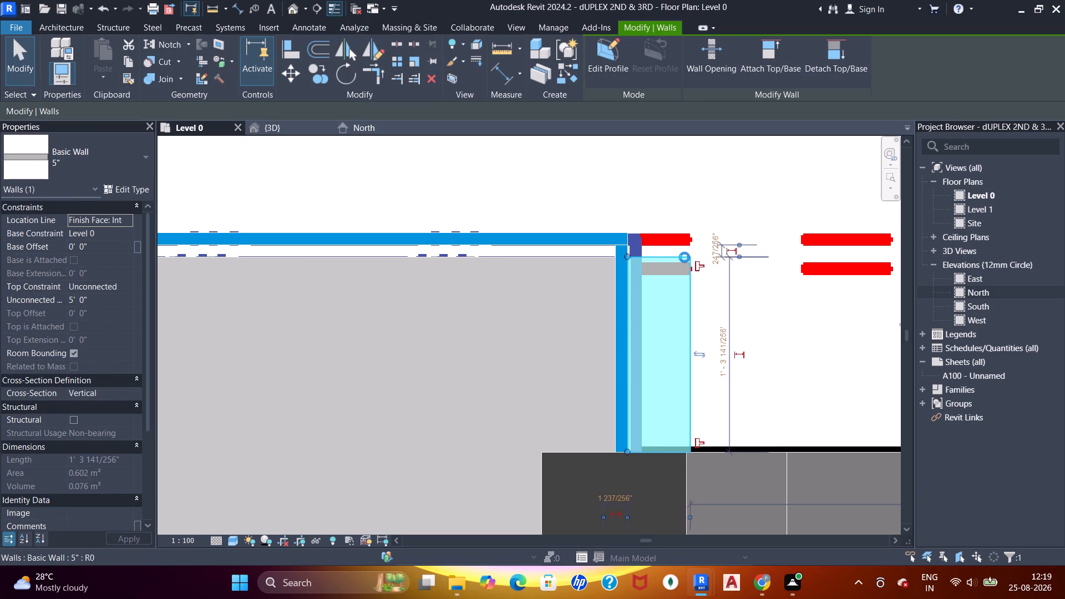
pyautogui.press('Left')
pyautogui.press('Left')
pyautogui.press('Left')
pyautogui.press('Left')
pyautogui.press('Left')
pyautogui.press('Left')
pyautogui.press('Left')
pyautogui.press('Left')
pyautogui.press('Left')
pyautogui.press('Left')
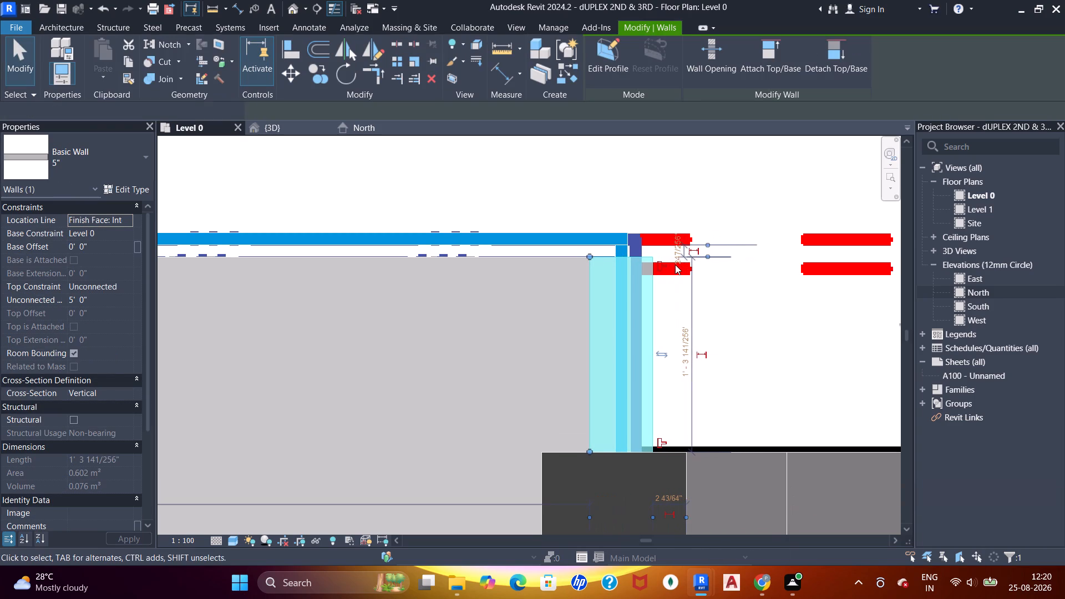
pyautogui.press('Left')
pyautogui.press('Left')
pyautogui.press('Left')
pyautogui.press('Left')
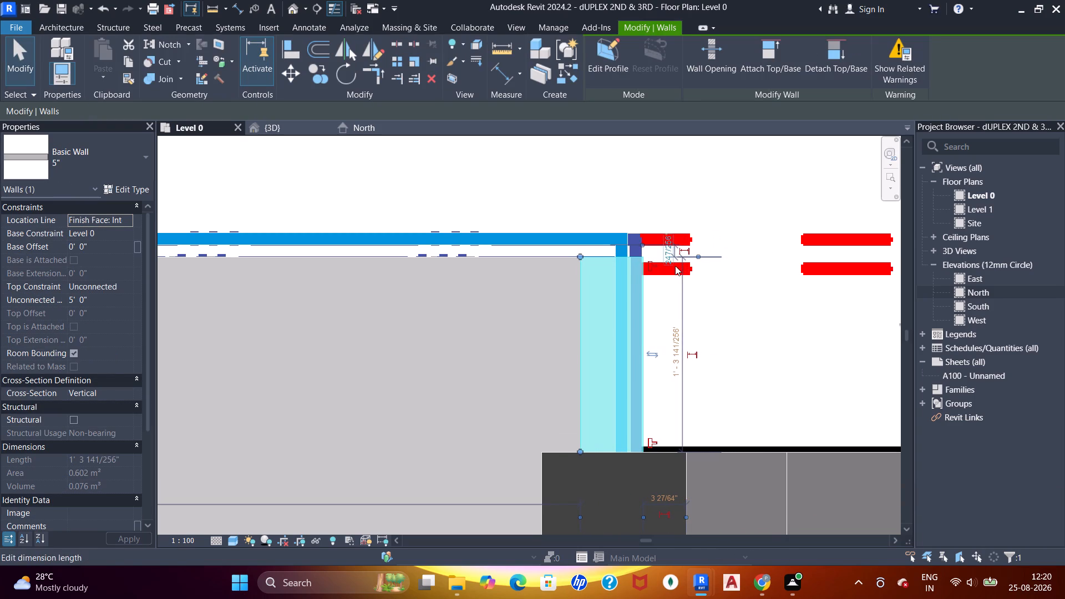
pyautogui.press('Left')
pyautogui.press('Left')
pyautogui.press('Left')
pyautogui.press('Left')
pyautogui.press('Left')
pyautogui.press('Left')
pyautogui.press('Left')
pyautogui.press('Left')
pyautogui.press('Left')
pyautogui.press('Left')
pyautogui.press('Left')
pyautogui.press('Left')
pyautogui.press('Left')
pyautogui.press('Left')
pyautogui.press('Left')
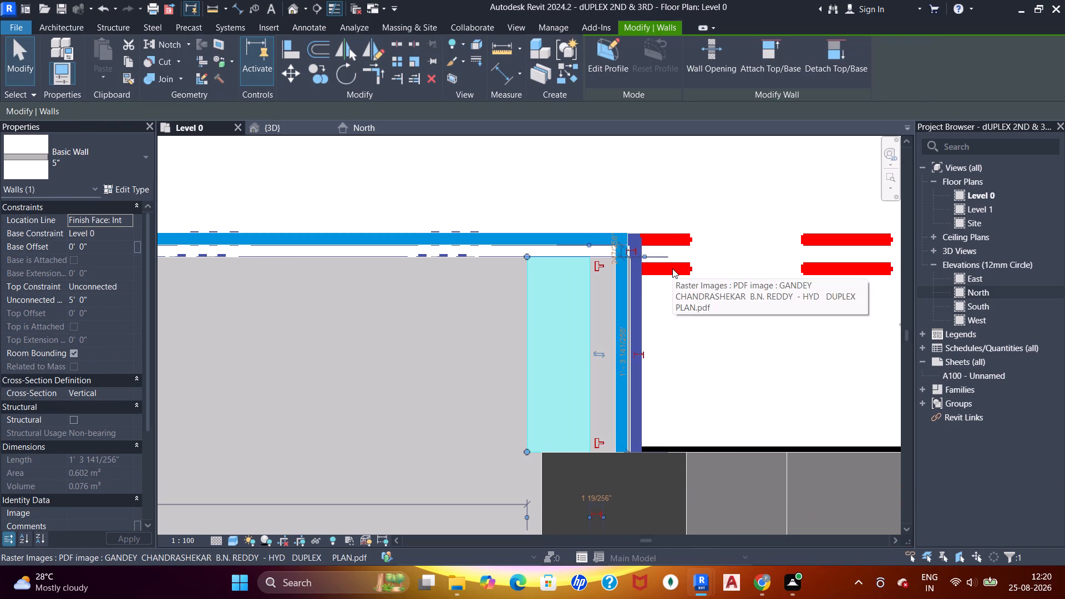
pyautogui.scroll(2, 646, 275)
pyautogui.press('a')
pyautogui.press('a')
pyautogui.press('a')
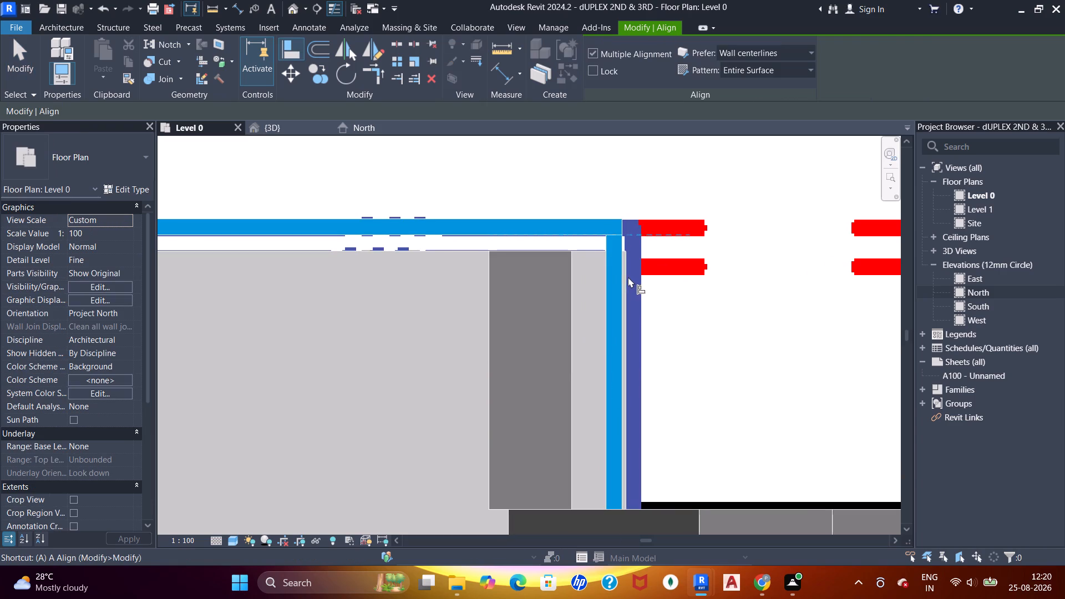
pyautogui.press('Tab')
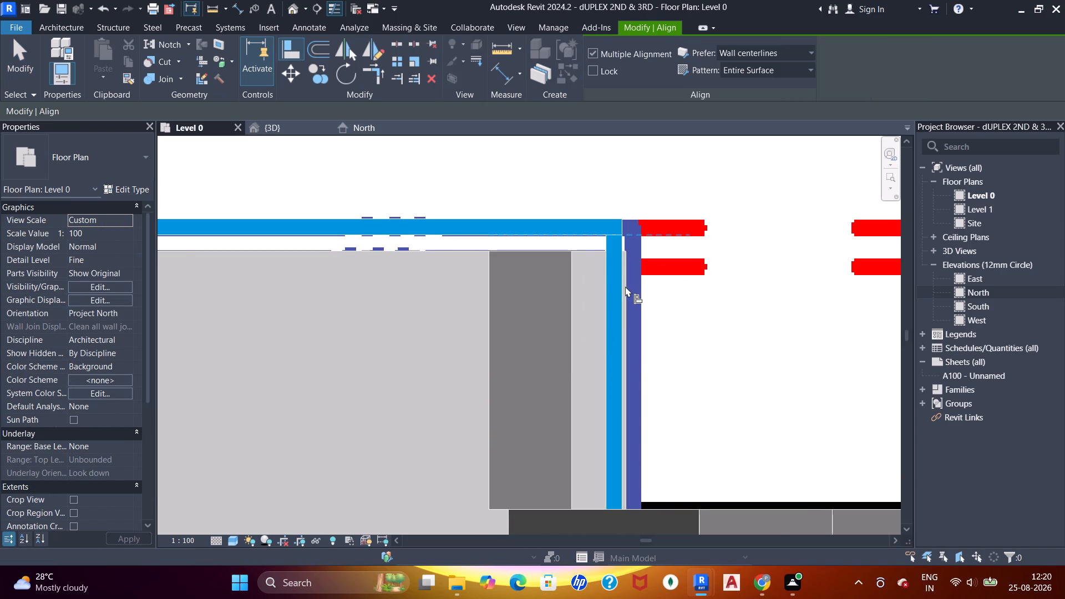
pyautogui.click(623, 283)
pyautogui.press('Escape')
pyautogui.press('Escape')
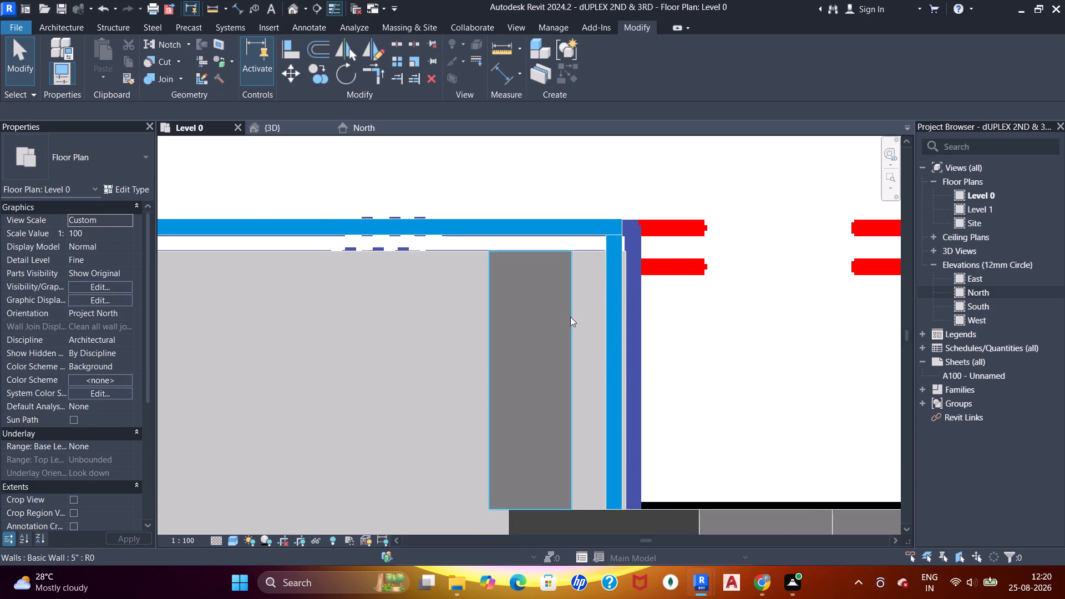
# Nudge the short 5" wall back outward so it overlaps the utility's stair-side curtain wall.
pyautogui.click(570, 317)
pyautogui.scroll(2, 571, 316)
pyautogui.press('Right')
pyautogui.press('Right')
pyautogui.press('Right')
pyautogui.press('Right')
pyautogui.press('Right')
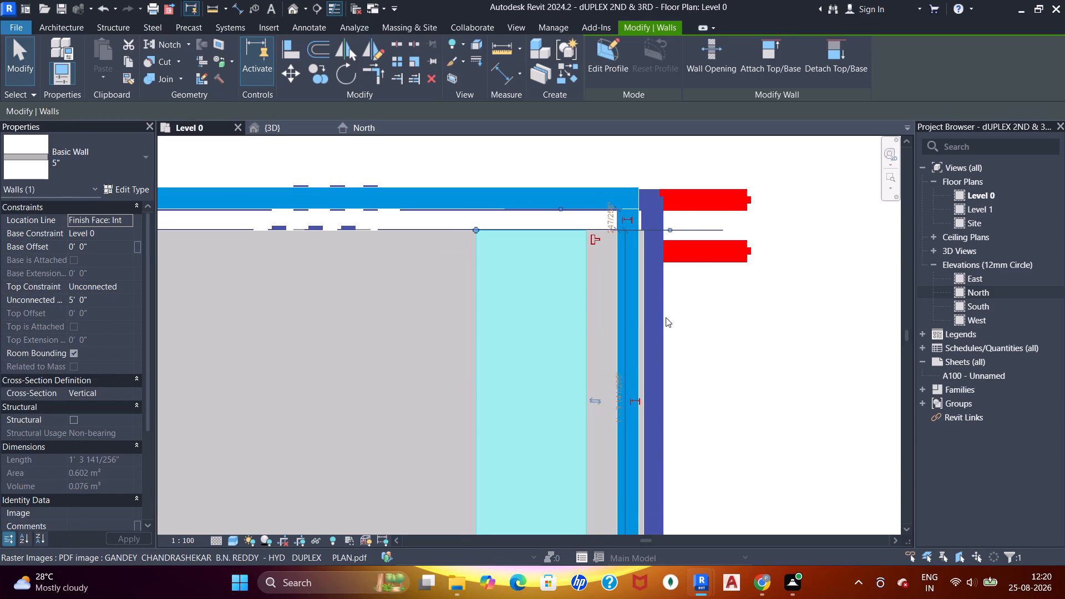
pyautogui.press('Right')
pyautogui.press('Right')
pyautogui.press('Right')
pyautogui.press('Right')
pyautogui.press('Right')
pyautogui.press('Right')
pyautogui.press('Right')
pyautogui.press('Right')
pyautogui.press('Right')
pyautogui.press('Right')
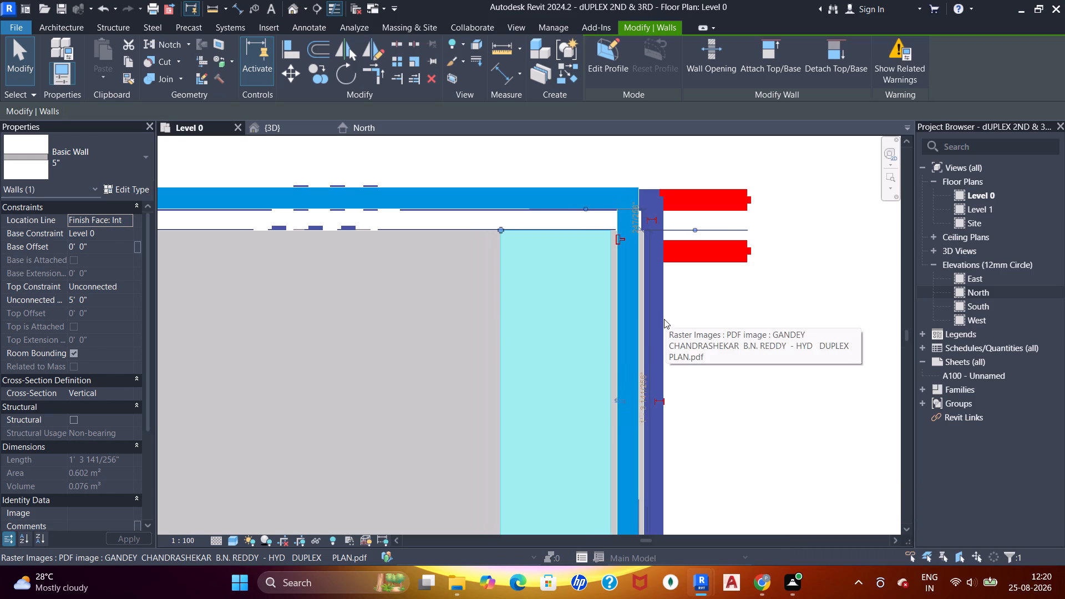
pyautogui.press('Right')
pyautogui.press('Right')
pyautogui.press('Right')
pyautogui.press('Right')
pyautogui.press('Right')
pyautogui.press('Right')
pyautogui.press('Right')
pyautogui.press('Right')
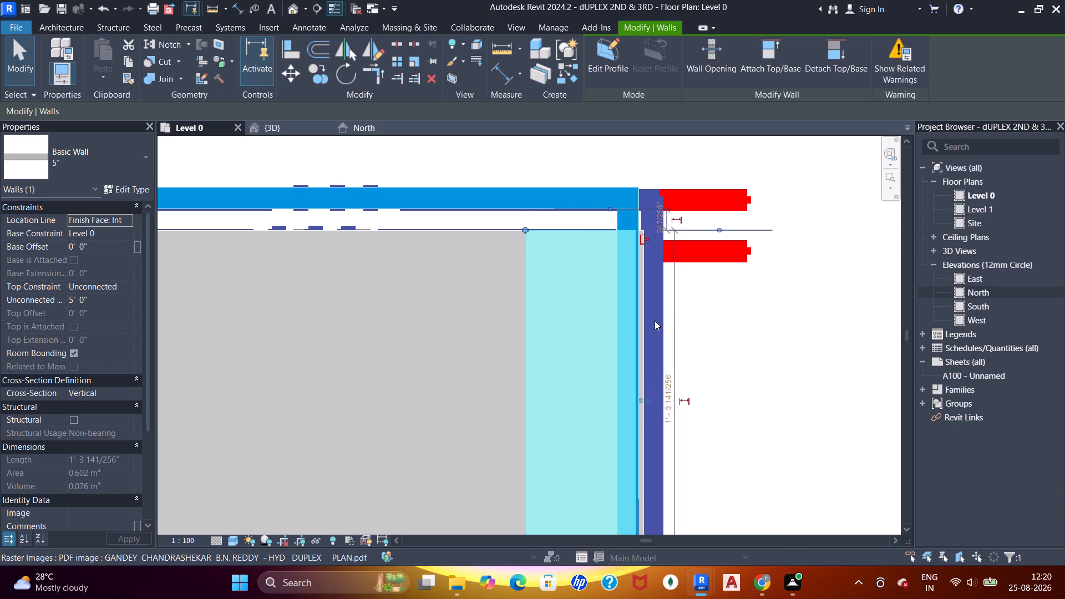
pyautogui.press('Right')
pyautogui.scroll(-6, 526, 263)
pyautogui.moveTo(439, 262); pyautogui.dragTo(725, 251, button='middle')
pyautogui.scroll(1, 725, 251)
pyautogui.scroll(-4, 650, 259)
pyautogui.moveTo(569, 265); pyautogui.dragTo(659, 285, button='middle')
pyautogui.press('Escape')
pyautogui.press('Escape')
# Nudge the long 5" wall outward until it sits over the utility's long curtain wall.
pyautogui.click(519, 287)
pyautogui.scroll(5, 528, 281)
pyautogui.scroll(-3, 584, 254)
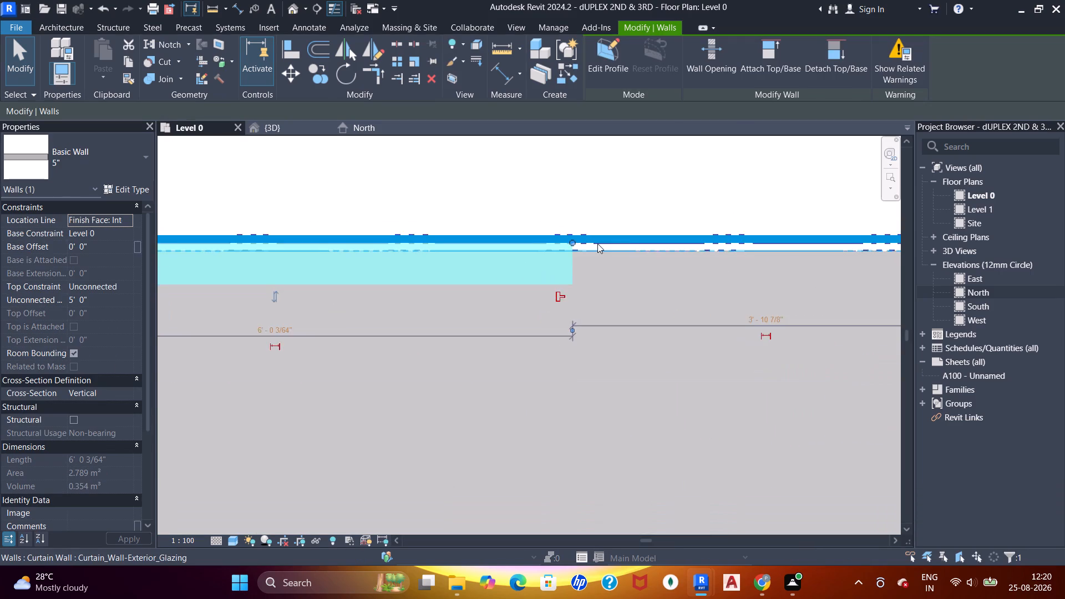
pyautogui.moveTo(596, 246); pyautogui.dragTo(566, 281, button='middle')
pyautogui.scroll(3, 567, 279)
pyautogui.press('Escape')
pyautogui.click(569, 277)
pyautogui.press('Escape')
pyautogui.click(528, 314)
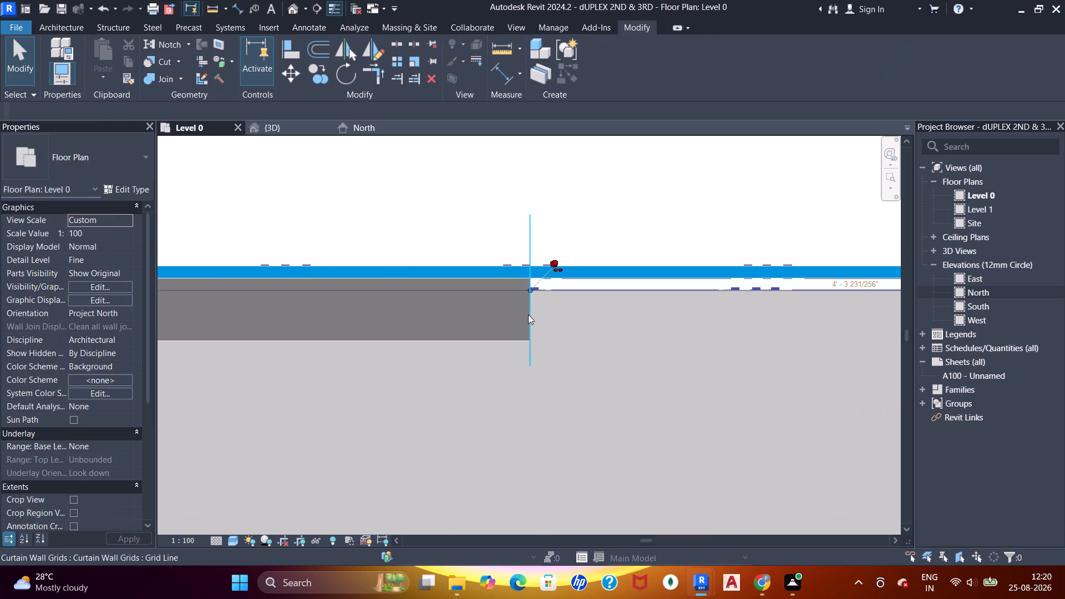
pyautogui.click(494, 333)
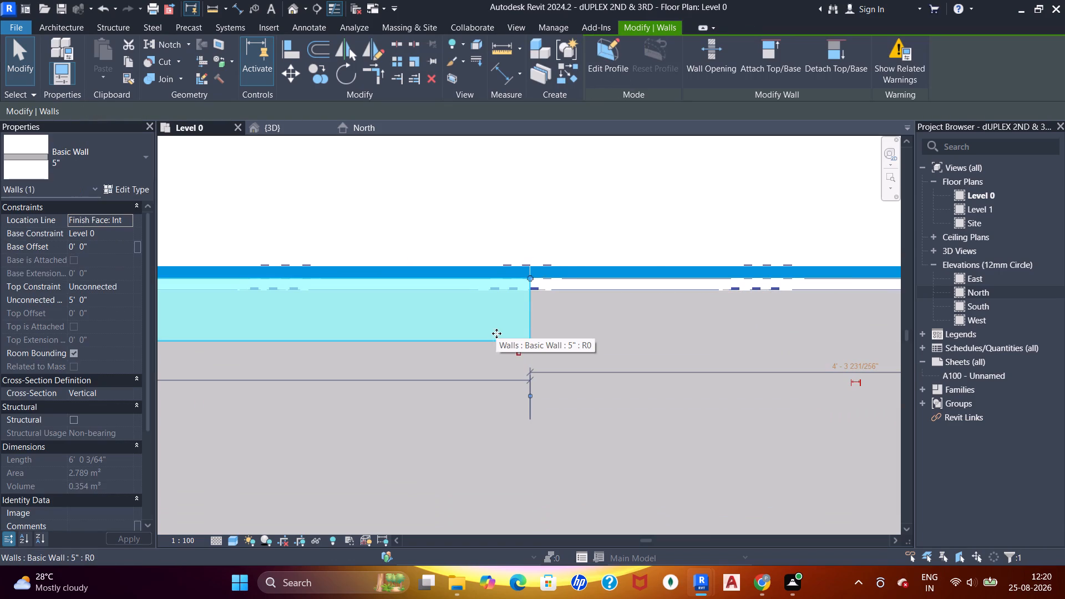
pyautogui.press('Up')
pyautogui.press('Up')
pyautogui.press('Up')
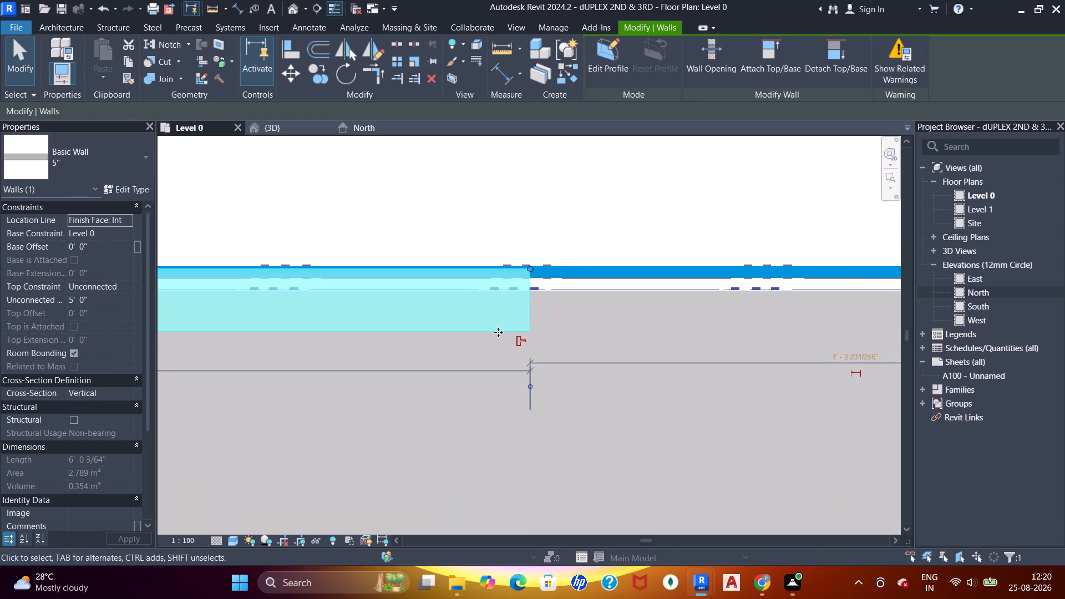
pyautogui.press('Up')
pyautogui.press('Up')
pyautogui.scroll(6, 500, 331)
pyautogui.press('Down')
pyautogui.press('Down')
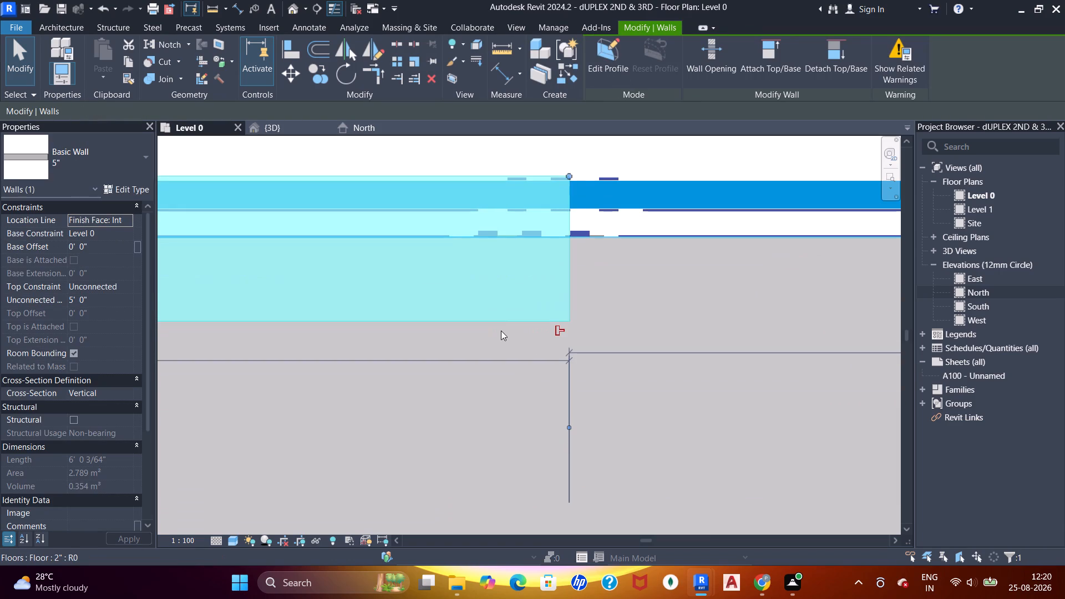
# Align the open end of the long 5" wall with the inner face of the short 5" wall.
pyautogui.scroll(-10, 501, 331)
pyautogui.moveTo(560, 291); pyautogui.dragTo(490, 351, button='middle')
pyautogui.press('a')
pyautogui.press('a')
pyautogui.press('a')
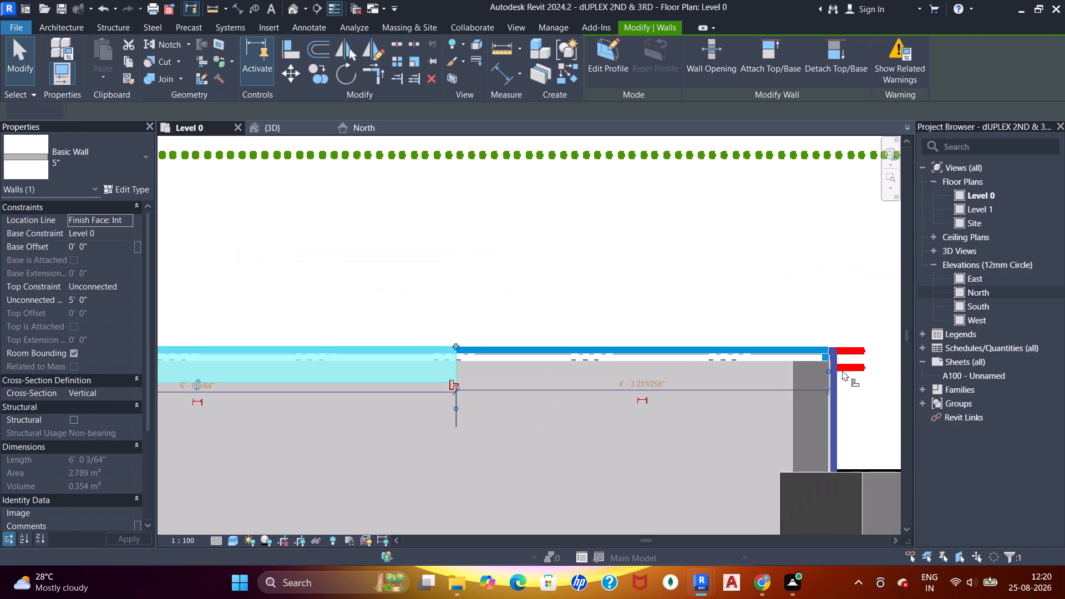
pyautogui.press('a')
pyautogui.scroll(4, 814, 378)
pyautogui.click(782, 383)
pyautogui.moveTo(559, 368); pyautogui.dragTo(759, 336, button='middle')
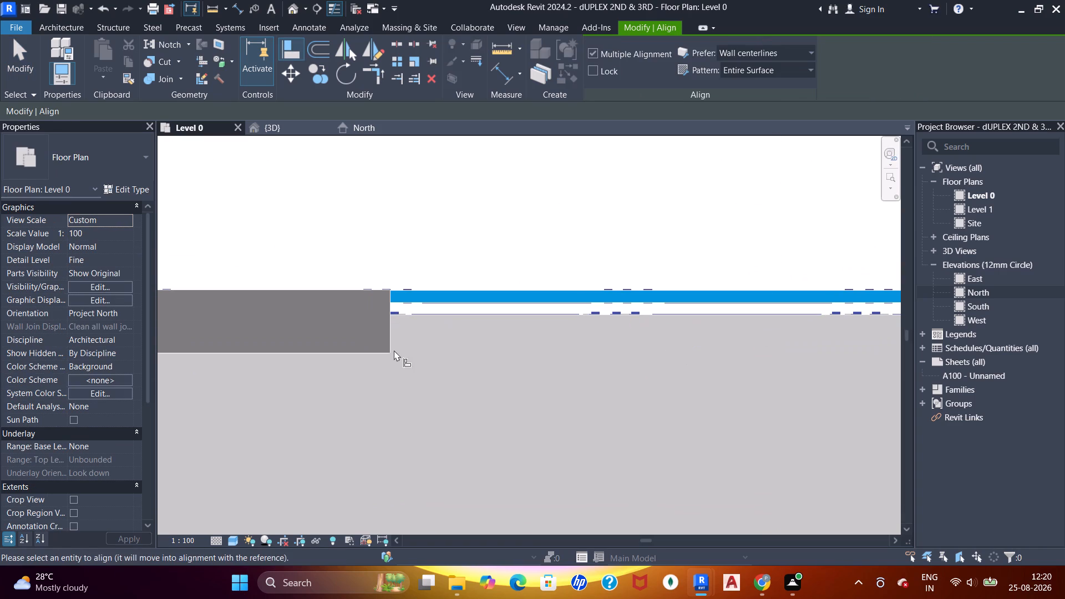
pyautogui.click(392, 338)
pyautogui.scroll(-5, 677, 235)
pyautogui.moveTo(687, 249); pyautogui.dragTo(550, 255, button='middle')
pyautogui.press('Escape')
pyautogui.press('Escape')
pyautogui.press('Escape')
# Align the end of the short 5" wall with the outer face of the long 5" wall to close the corner.
pyautogui.scroll(6, 767, 263)
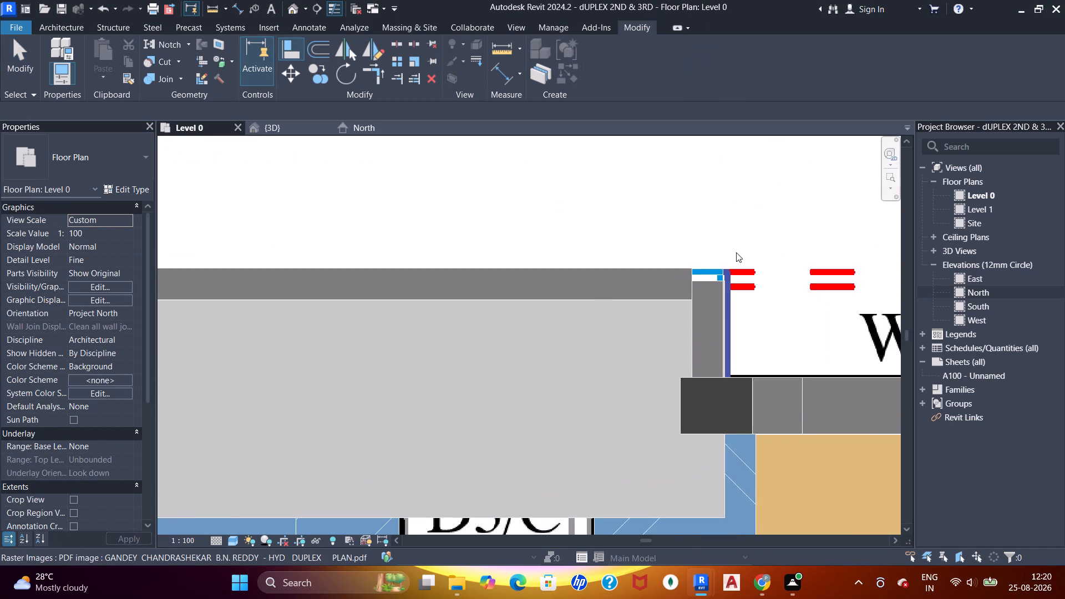
pyautogui.press('a')
pyautogui.press('a')
pyautogui.press('a')
pyautogui.click(590, 283)
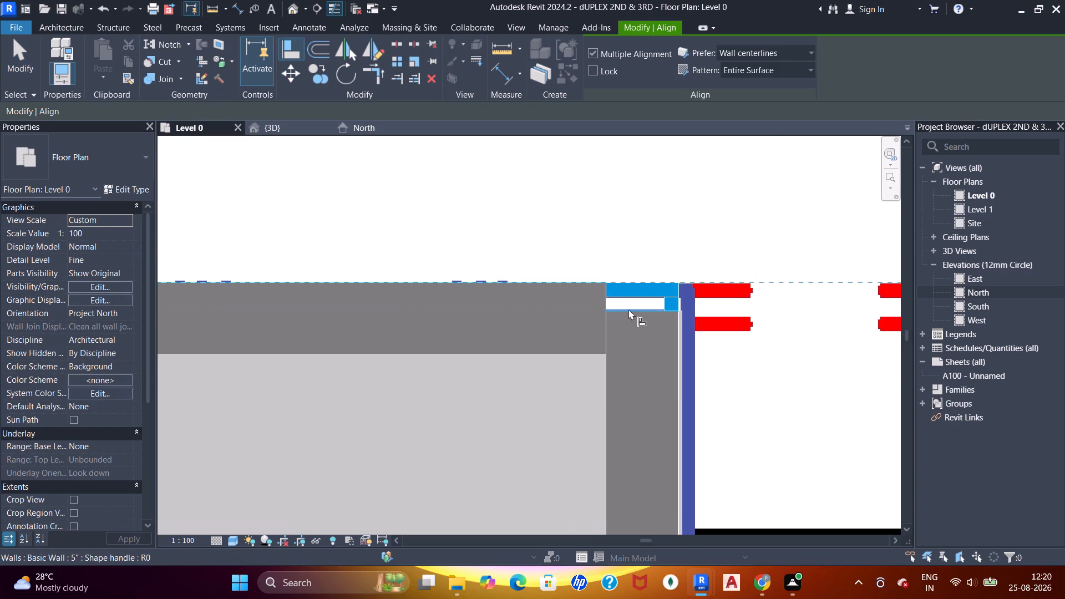
pyautogui.click(628, 309)
pyautogui.scroll(-7, 602, 276)
pyautogui.moveTo(499, 264); pyautogui.dragTo(666, 275, button='middle')
pyautogui.press('Escape')
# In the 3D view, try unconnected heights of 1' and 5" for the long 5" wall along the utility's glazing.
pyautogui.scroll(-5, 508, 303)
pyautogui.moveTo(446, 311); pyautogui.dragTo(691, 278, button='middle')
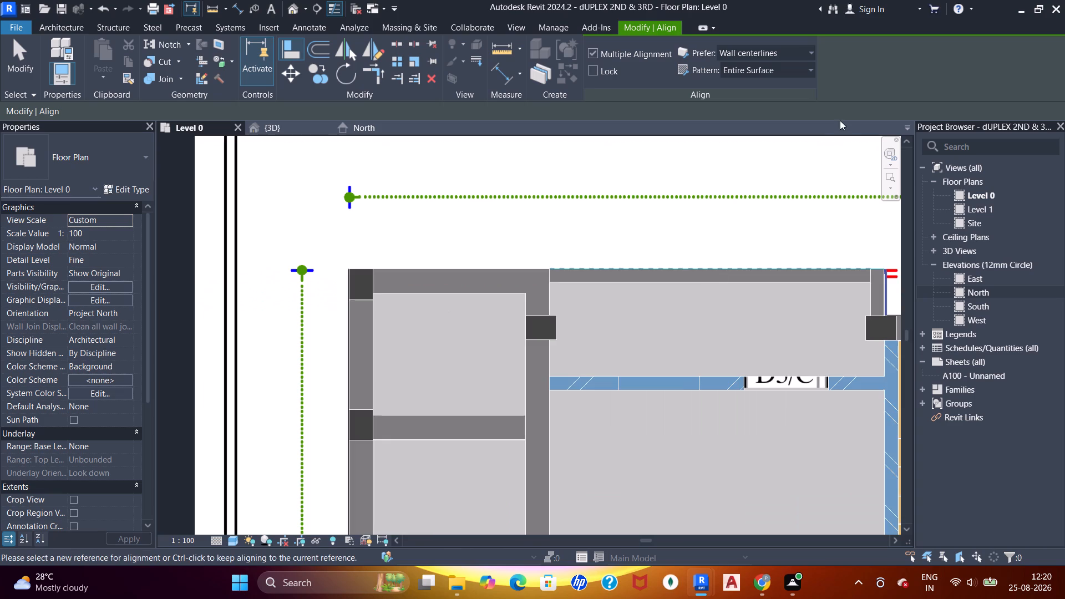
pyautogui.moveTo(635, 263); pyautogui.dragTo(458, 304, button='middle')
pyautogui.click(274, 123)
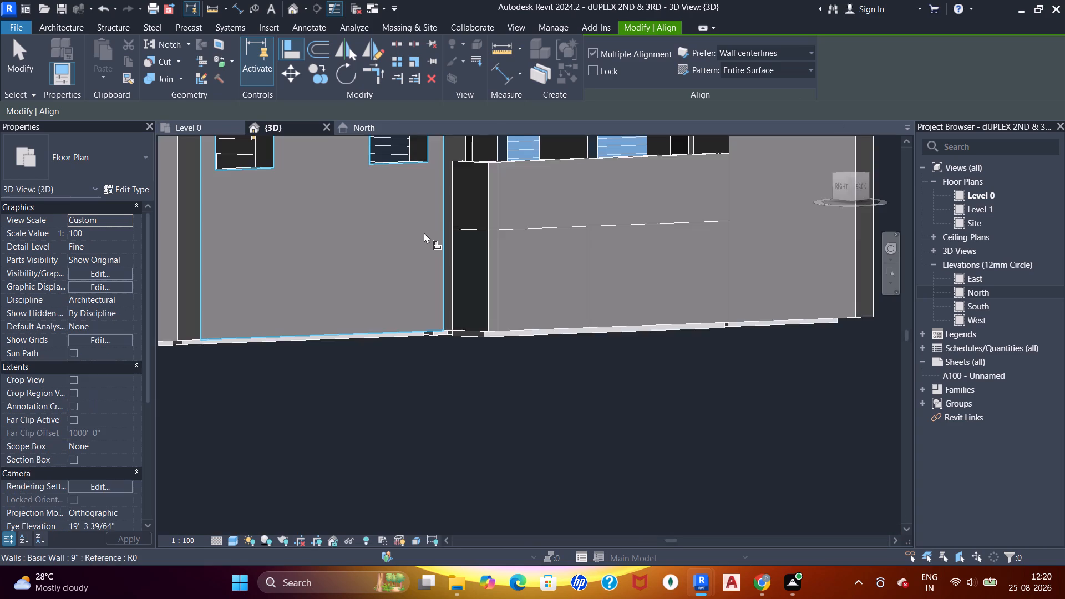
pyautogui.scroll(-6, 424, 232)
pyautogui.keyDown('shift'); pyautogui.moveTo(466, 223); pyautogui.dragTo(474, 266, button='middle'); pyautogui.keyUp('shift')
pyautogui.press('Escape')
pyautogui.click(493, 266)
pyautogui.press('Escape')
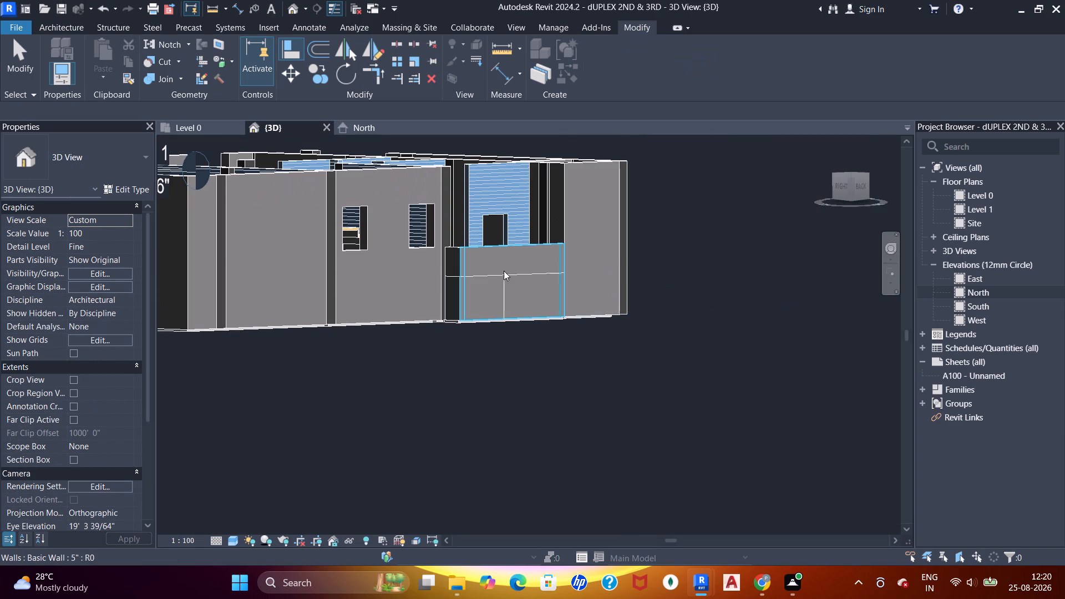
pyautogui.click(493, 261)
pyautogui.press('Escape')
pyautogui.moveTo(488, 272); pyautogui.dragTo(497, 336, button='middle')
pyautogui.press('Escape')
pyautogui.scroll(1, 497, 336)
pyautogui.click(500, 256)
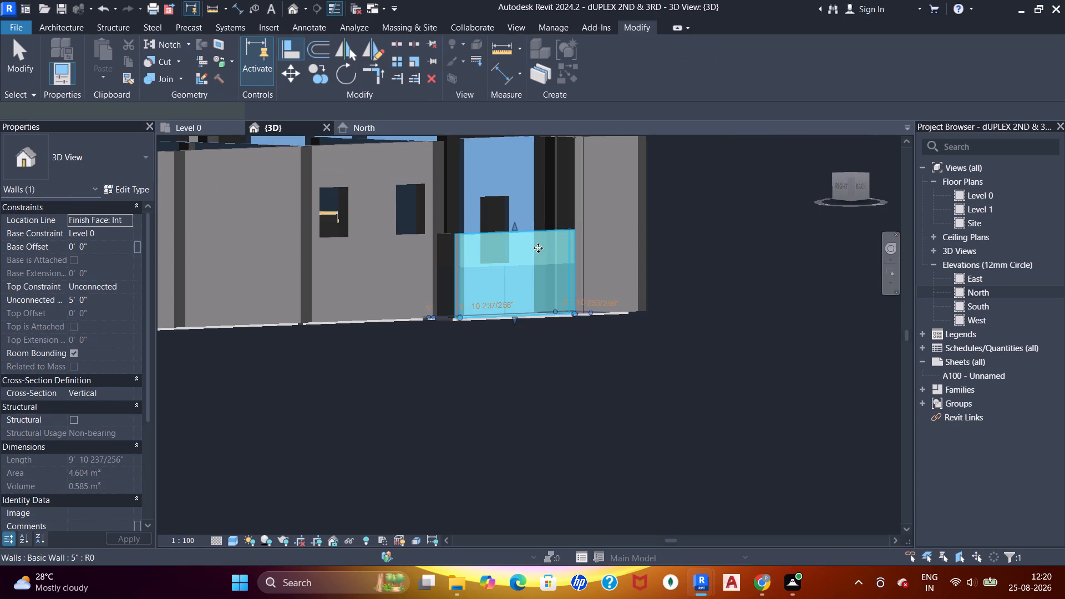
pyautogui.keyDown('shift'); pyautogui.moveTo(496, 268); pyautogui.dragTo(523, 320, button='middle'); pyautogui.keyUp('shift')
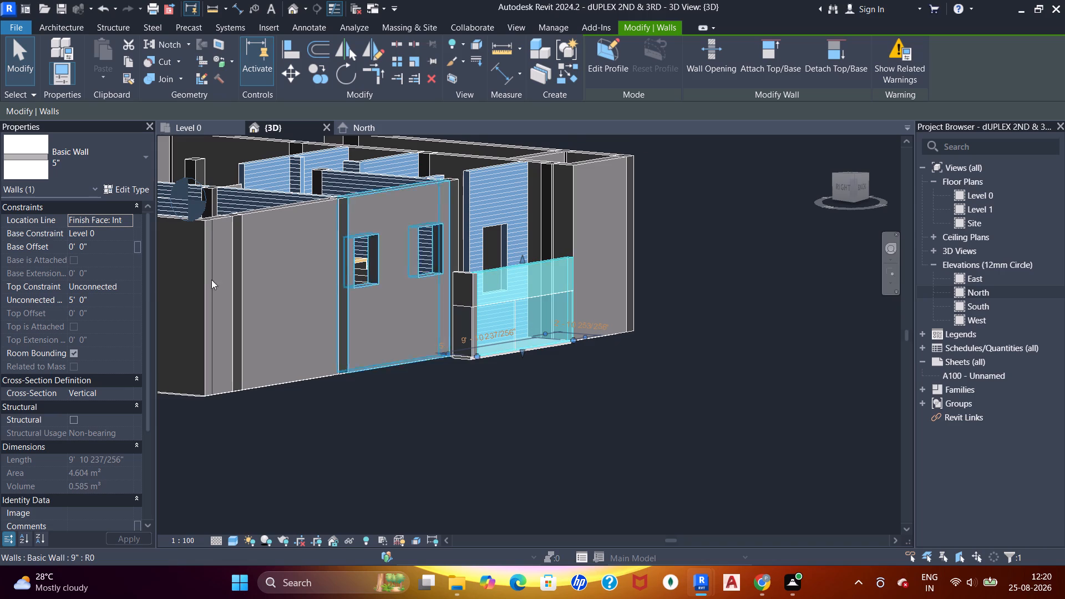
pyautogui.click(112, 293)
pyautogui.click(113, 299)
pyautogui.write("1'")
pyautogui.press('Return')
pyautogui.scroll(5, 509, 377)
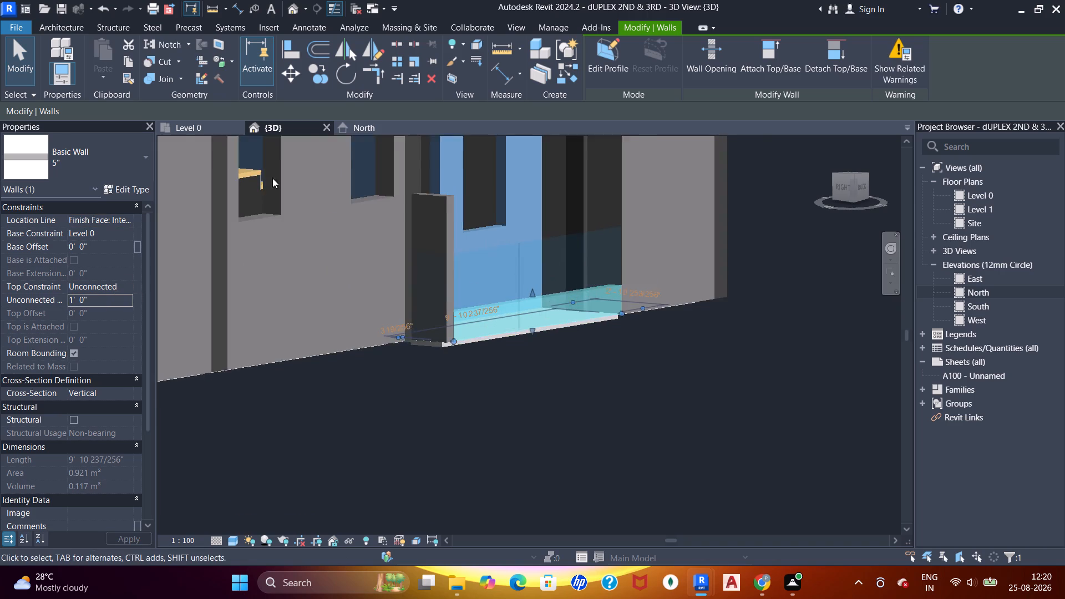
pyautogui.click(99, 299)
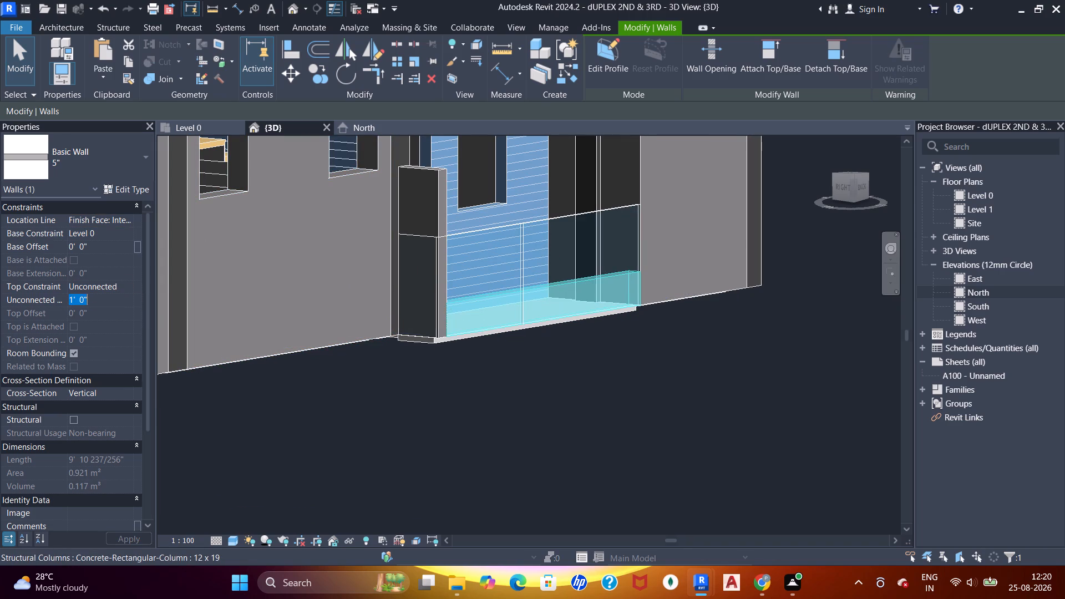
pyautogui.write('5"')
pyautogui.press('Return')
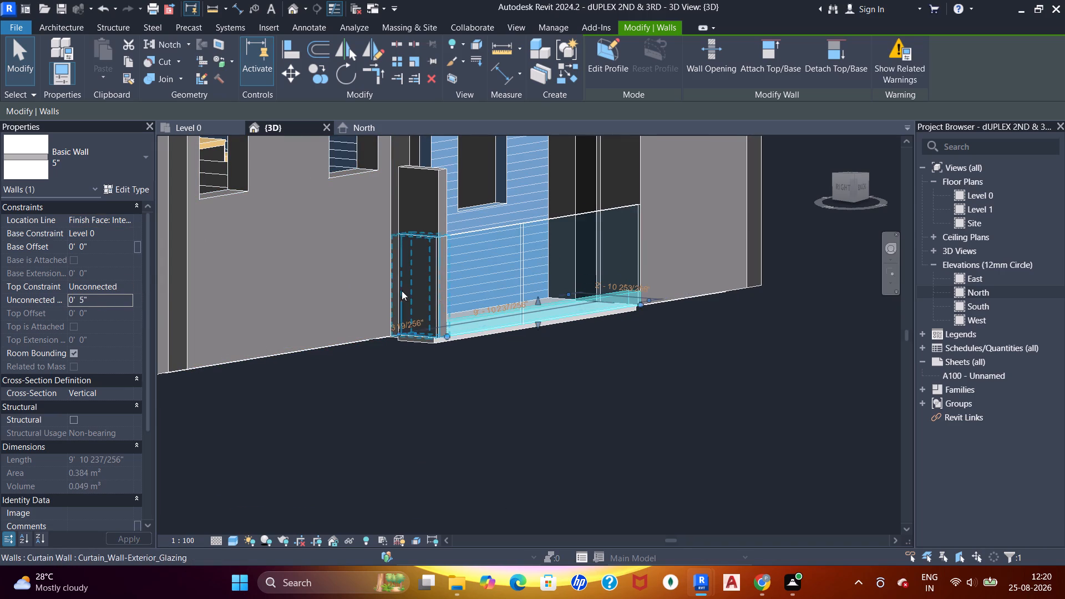
# Set the long 5" wall's unconnected height to 3".
pyautogui.click(124, 294)
pyautogui.write('3"')
pyautogui.press('Return')
pyautogui.scroll(4, 347, 259)
pyautogui.press('Escape')
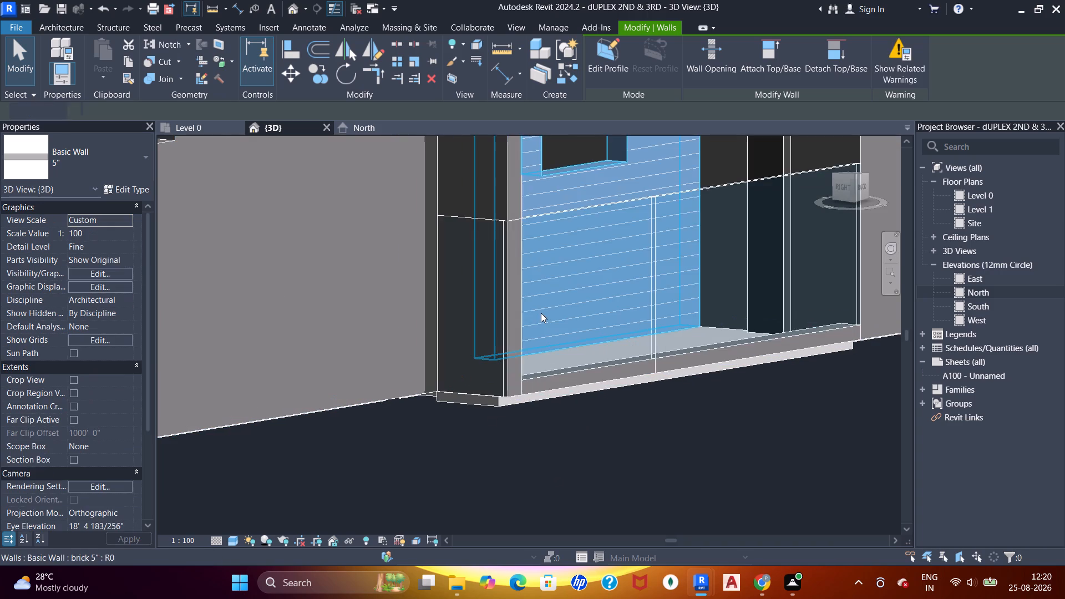
# Set the unconnected height of the short 5" wall at the utility's stair side to 3".
pyautogui.scroll(-2, 541, 307)
pyautogui.moveTo(556, 273); pyautogui.dragTo(528, 331, button='middle')
pyautogui.click(476, 256)
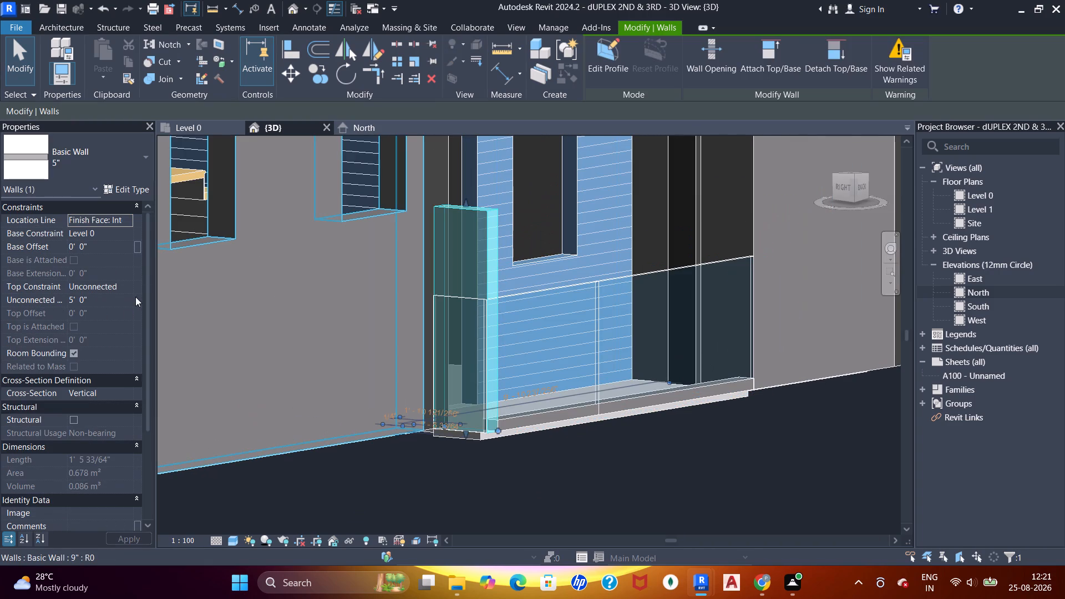
pyautogui.click(119, 298)
pyautogui.write('3"')
pyautogui.press('Return')
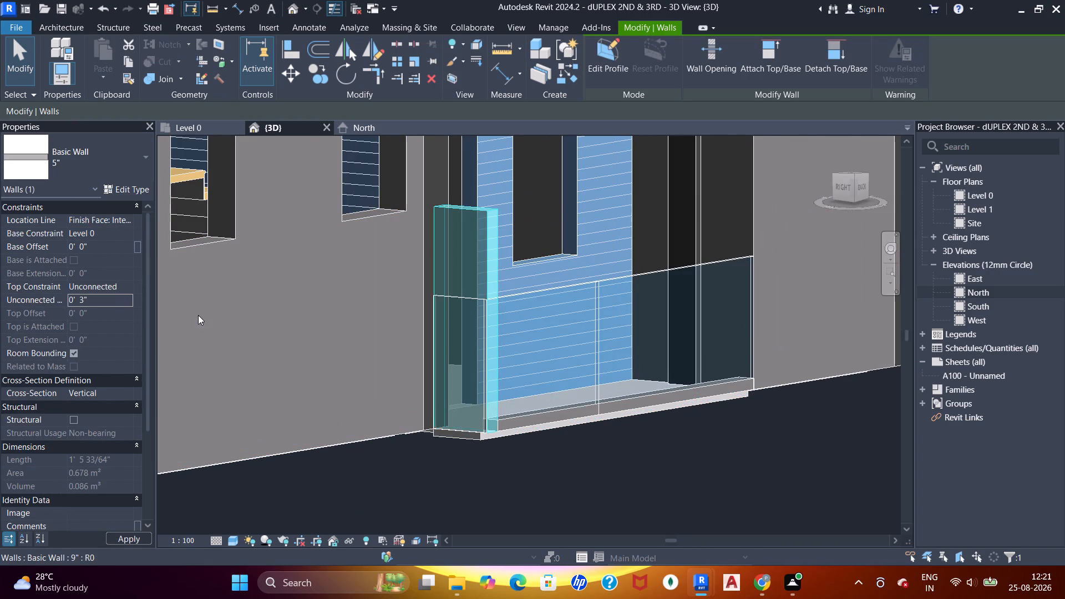
pyautogui.press('Escape')
# Lower the top of the utility's short stair-side curtain wall to a height of about 1' 11".
pyautogui.keyDown('shift'); pyautogui.moveTo(504, 350); pyautogui.dragTo(498, 390, button='middle'); pyautogui.keyUp('shift')
pyautogui.scroll(4, 429, 378)
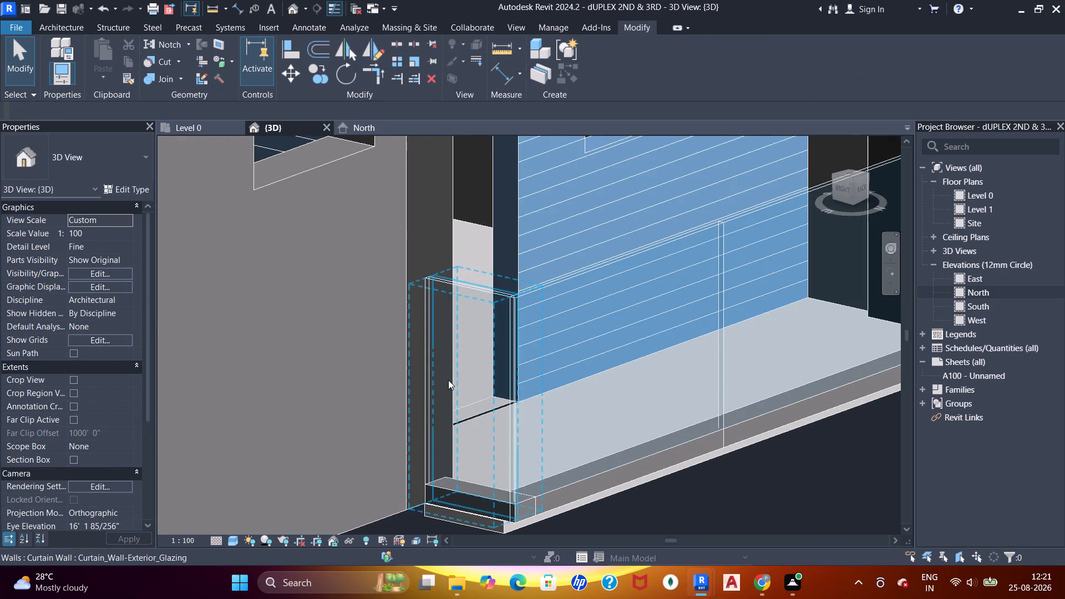
pyautogui.click(448, 380)
pyautogui.moveTo(481, 387); pyautogui.dragTo(483, 344, button='middle')
pyautogui.scroll(1, 476, 307)
pyautogui.moveTo(475, 224); pyautogui.dragTo(465, 270)
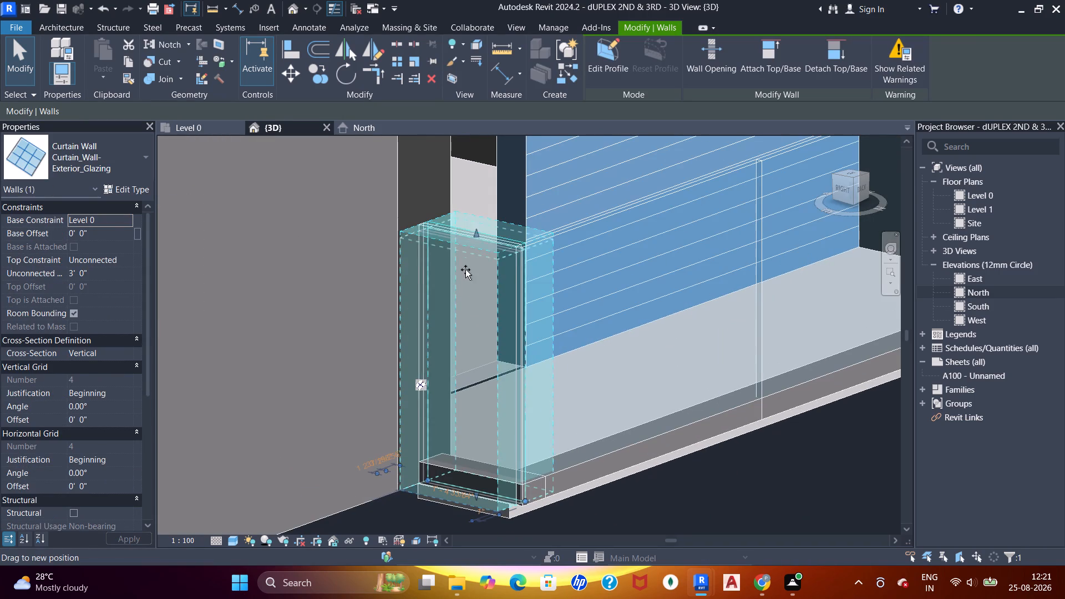
pyautogui.moveTo(465, 270); pyautogui.dragTo(464, 324)
pyautogui.scroll(-6, 552, 358)
pyautogui.keyDown('shift'); pyautogui.moveTo(578, 367); pyautogui.dragTo(541, 337, button='middle'); pyautogui.keyUp('shift')
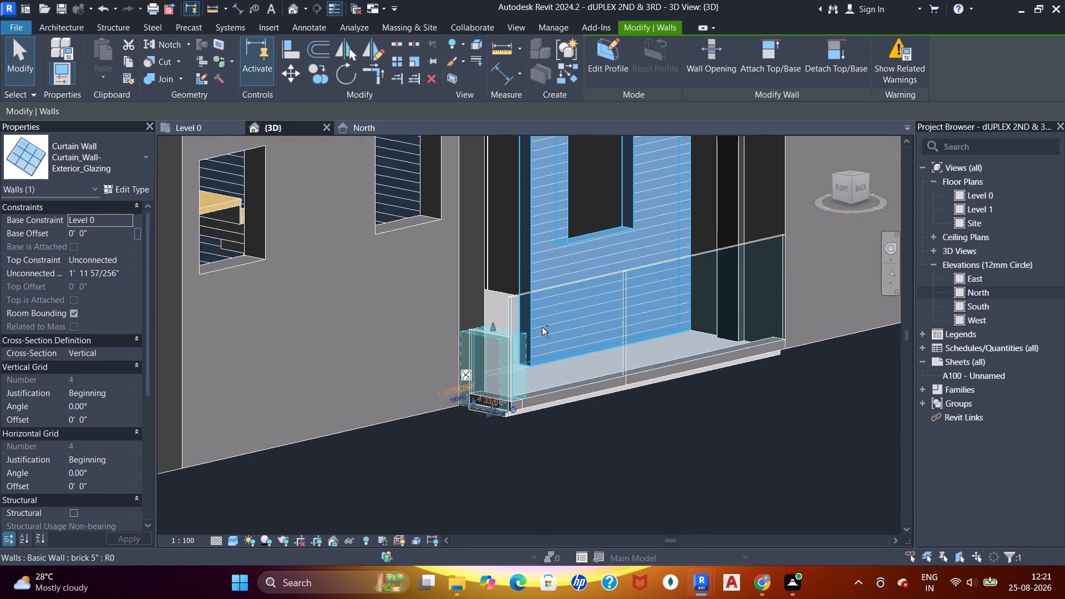
pyautogui.press('Escape')
# Align the top of the utility's long curtain wall with the top of the short curtain wall.
pyautogui.moveTo(546, 347); pyautogui.dragTo(538, 373, button='middle')
pyautogui.press('a')
pyautogui.write('aa')
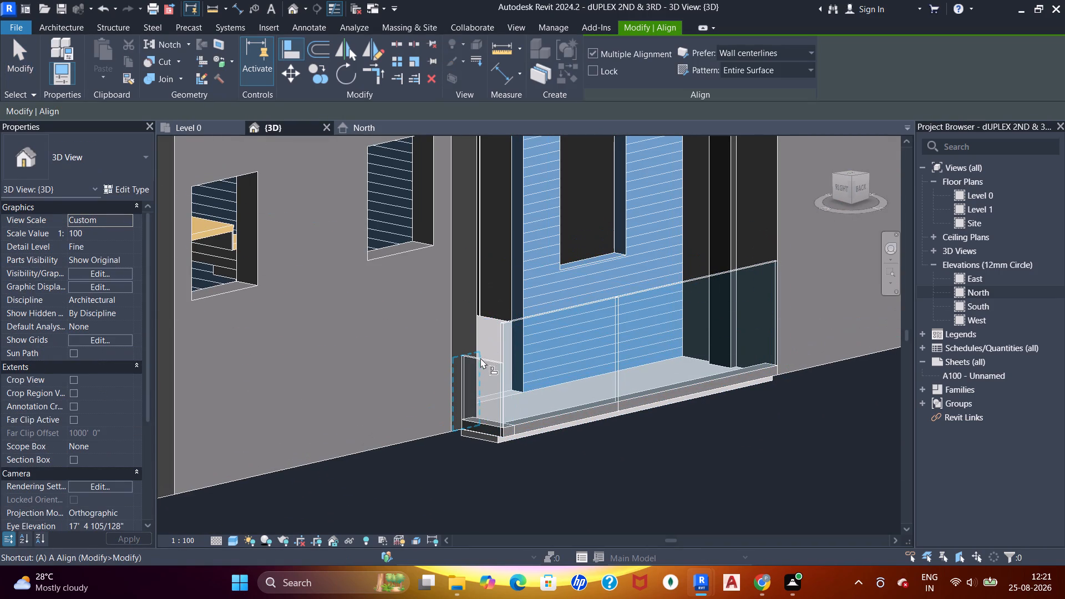
pyautogui.click(491, 358)
pyautogui.click(518, 324)
pyautogui.press('Escape')
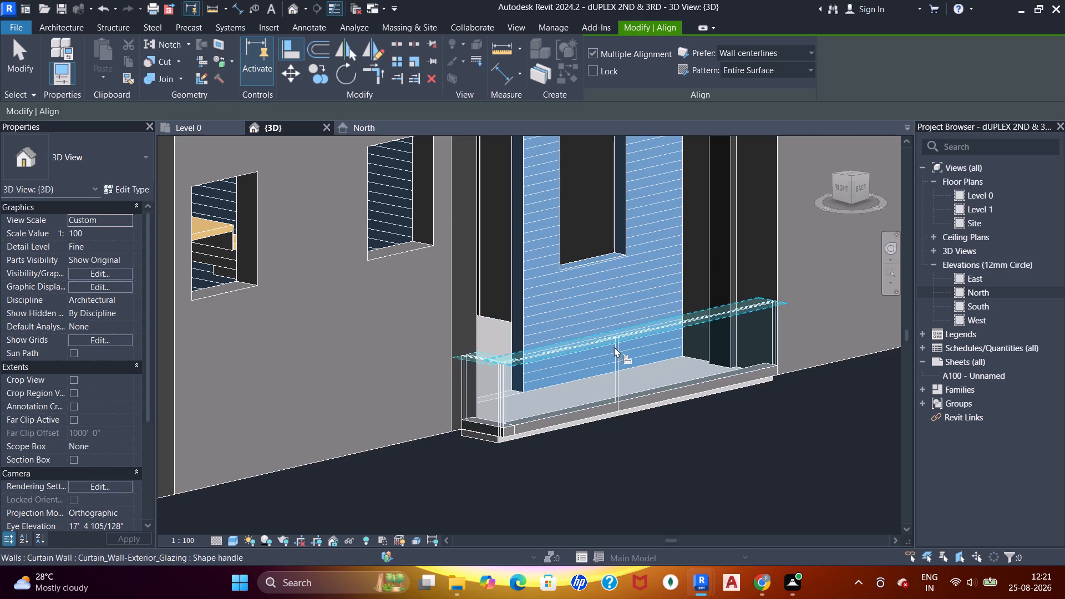
pyautogui.press('Escape')
# Set the unconnected height of the utility's long curtain wall to 2'.
pyautogui.scroll(-3, 612, 347)
pyautogui.keyDown('shift'); pyautogui.moveTo(647, 352); pyautogui.dragTo(559, 305, button='middle'); pyautogui.keyUp('shift')
pyautogui.keyDown('shift'); pyautogui.moveTo(552, 330); pyautogui.dragTo(585, 375, button='middle'); pyautogui.keyUp('shift')
pyautogui.scroll(-3, 587, 362)
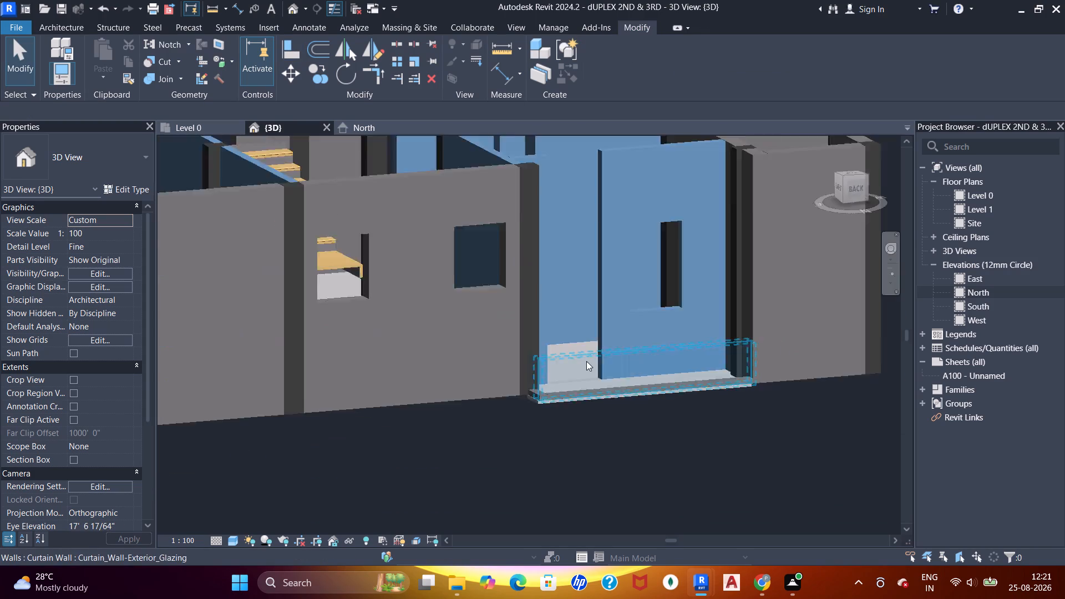
pyautogui.scroll(-2, 586, 361)
pyautogui.keyDown('shift'); pyautogui.moveTo(599, 439); pyautogui.dragTo(641, 395, button='middle'); pyautogui.keyUp('shift')
pyautogui.scroll(7, 562, 349)
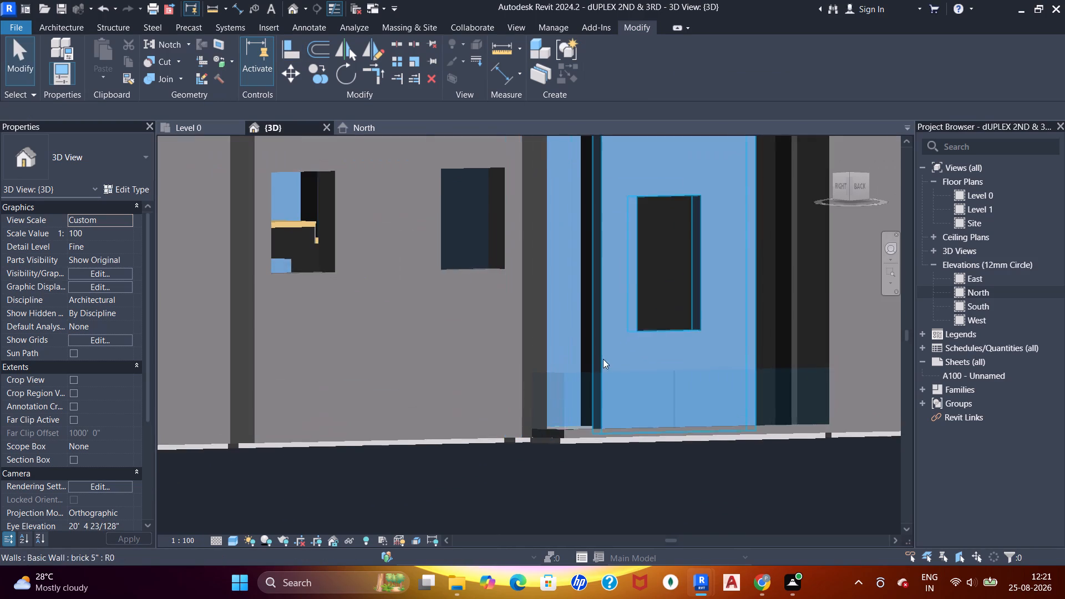
pyautogui.click(606, 390)
pyautogui.scroll(5, 615, 383)
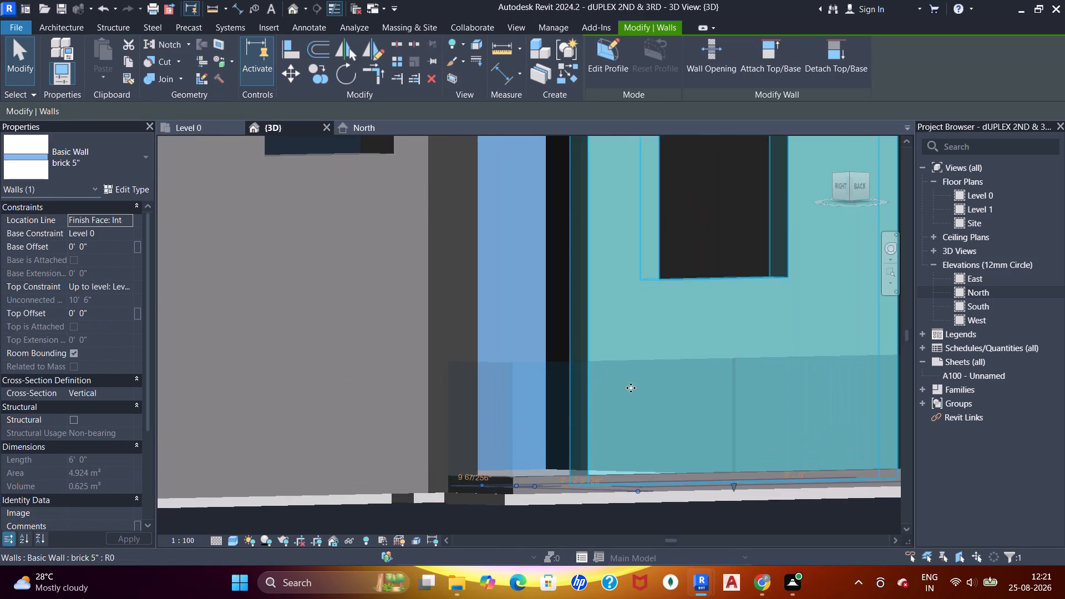
pyautogui.press('Escape')
pyautogui.click(563, 412)
pyautogui.scroll(-3, 659, 378)
pyautogui.moveTo(683, 364); pyautogui.dragTo(644, 390, button='middle')
pyautogui.scroll(3, 695, 380)
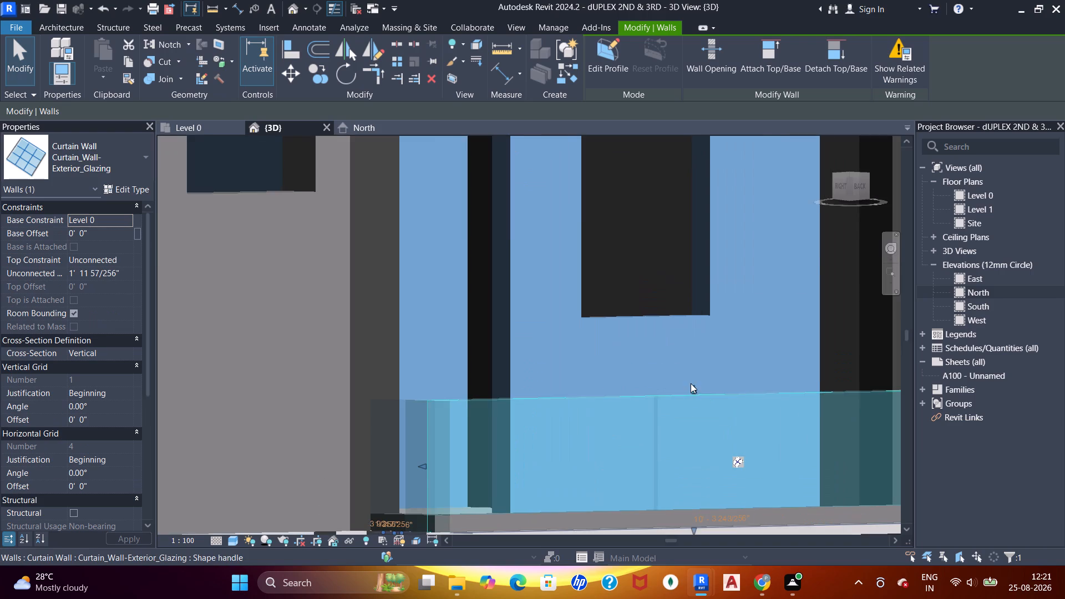
pyautogui.click(127, 277)
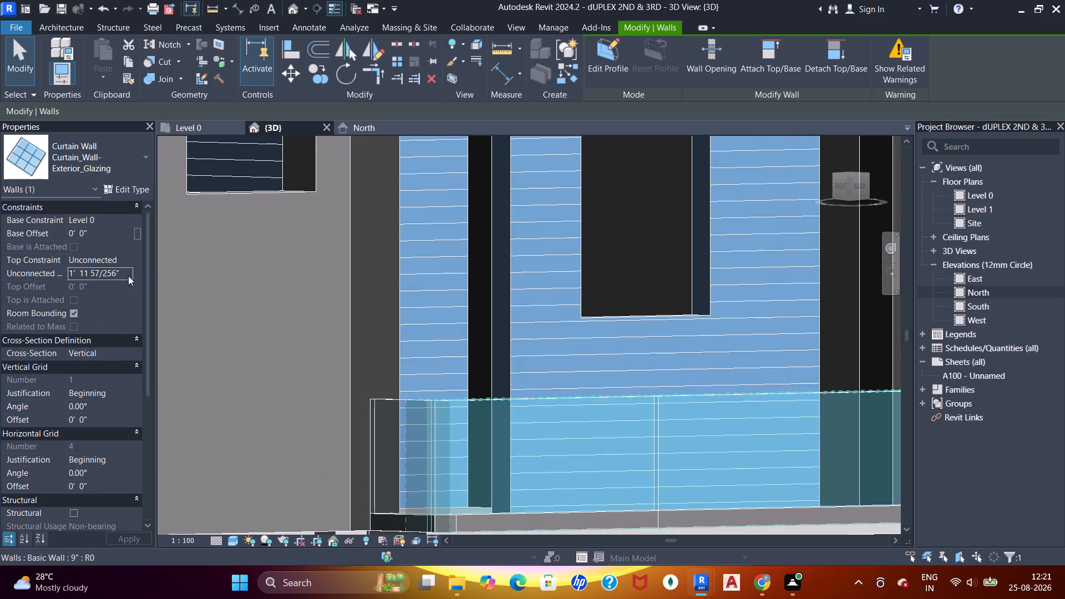
pyautogui.write("2'")
pyautogui.press('Return')
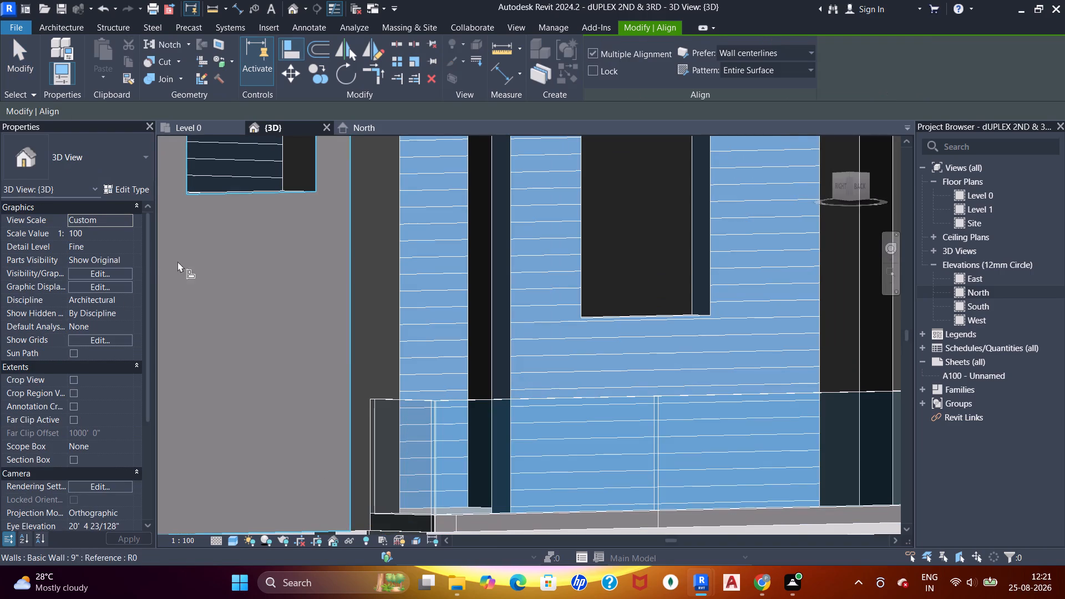
pyautogui.press('Escape')
pyautogui.press('Escape')
pyautogui.click(612, 439)
pyautogui.press('Escape')
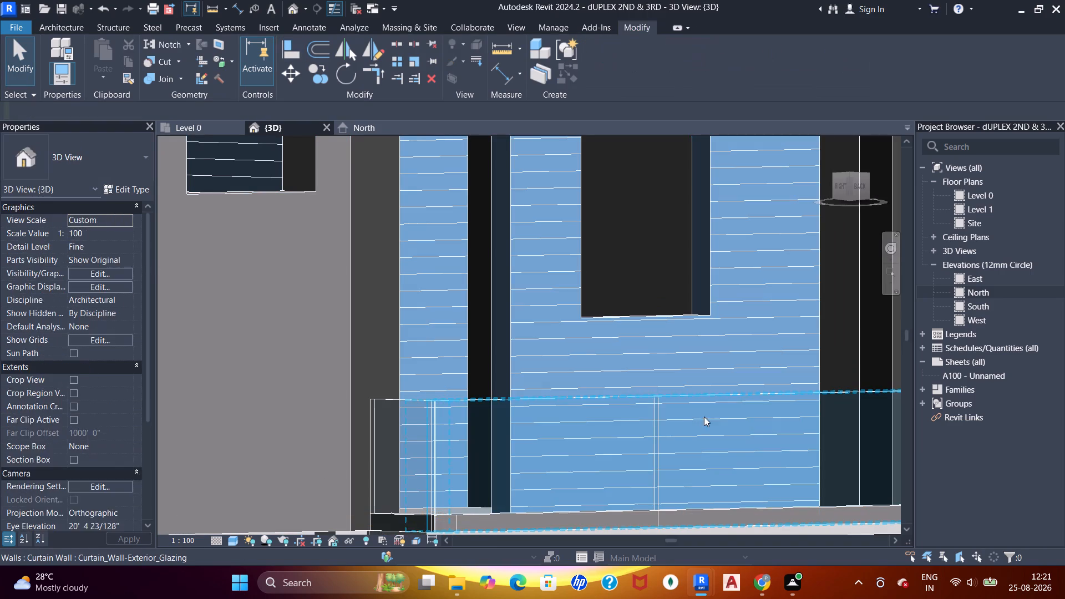
# Set the unconnected height of the utility's long curtain wall to 2', and raise it further to 2' 5".
pyautogui.click(704, 417)
pyautogui.click(129, 275)
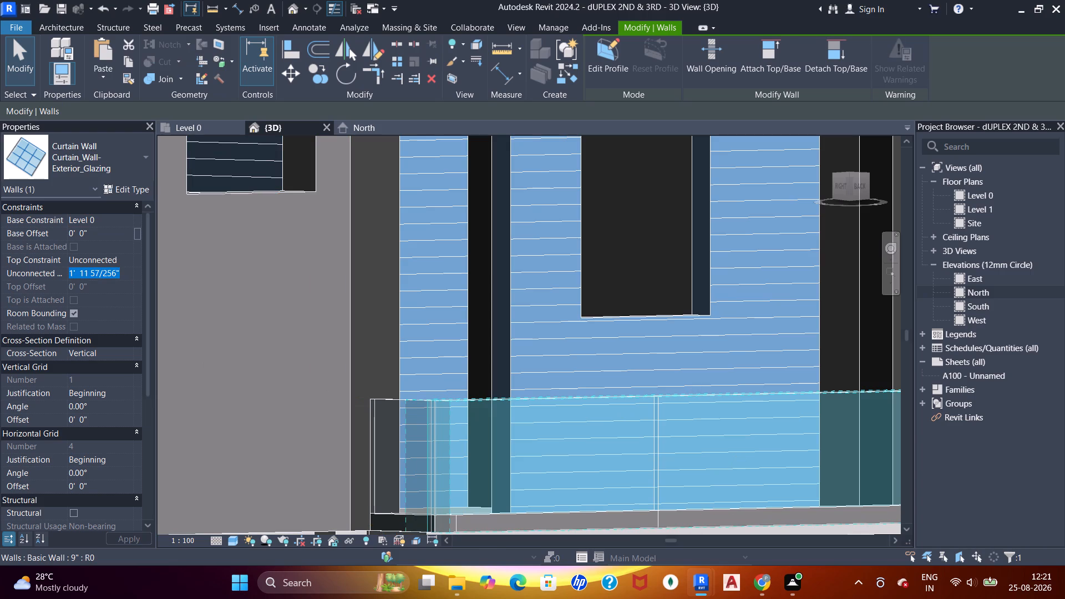
pyautogui.write("2'")
pyautogui.press('Return')
pyautogui.scroll(-6, 479, 323)
pyautogui.keyDown('shift'); pyautogui.moveTo(500, 333); pyautogui.dragTo(535, 351, button='middle'); pyautogui.keyUp('shift')
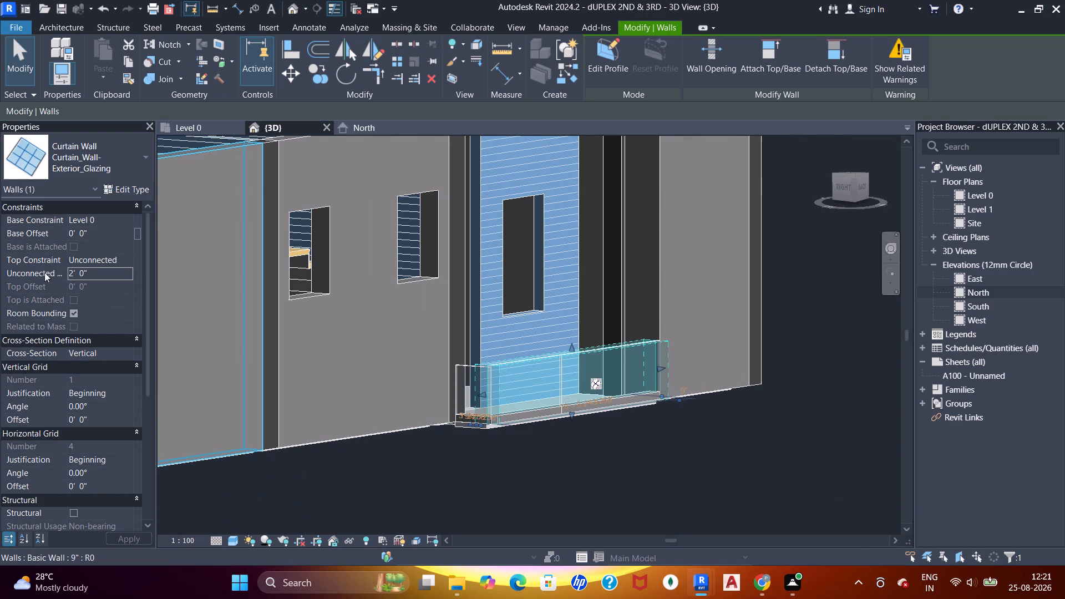
pyautogui.click(116, 273)
pyautogui.write('2\'5"')
pyautogui.press('Return')
pyautogui.press('Escape')
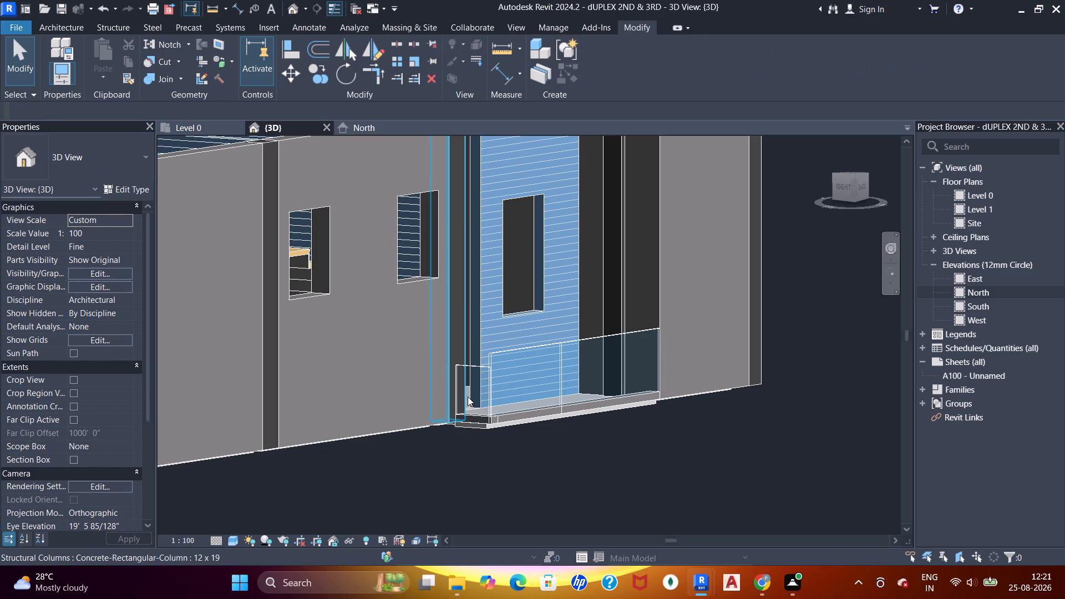
# Set the unconnected height of the utility's short stair-side curtain wall to 2' 5".
pyautogui.scroll(6, 467, 369)
pyautogui.click(467, 369)
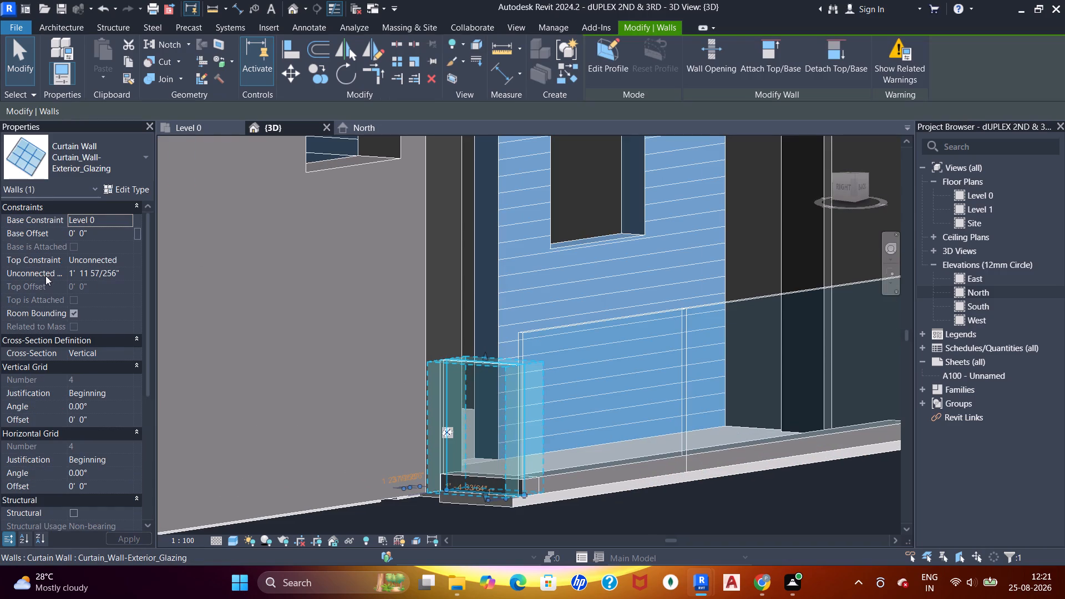
pyautogui.click(119, 273)
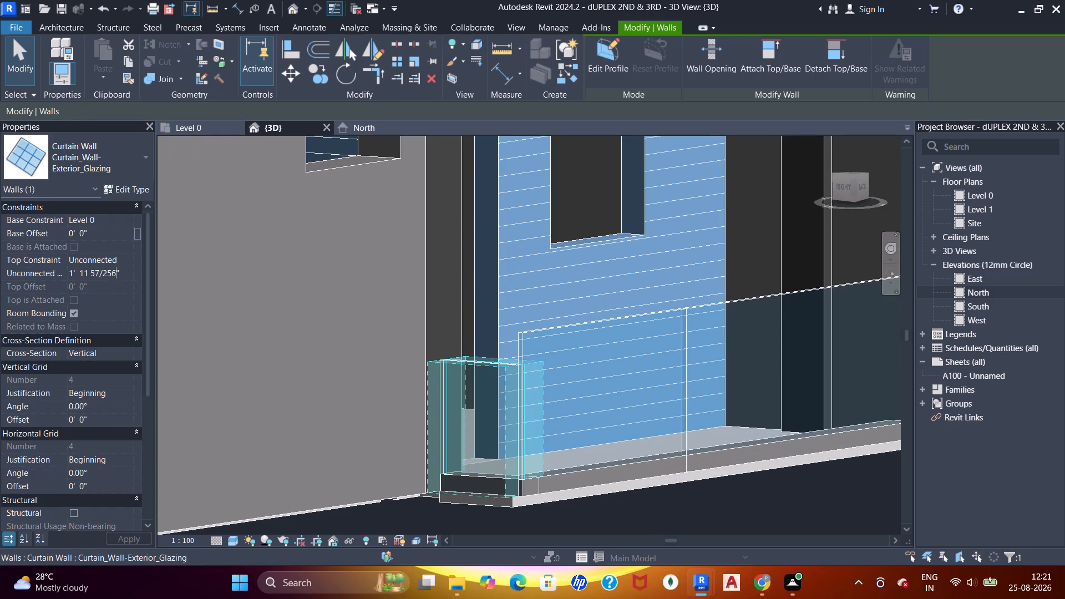
pyautogui.hotkey('ctrl', 'a')
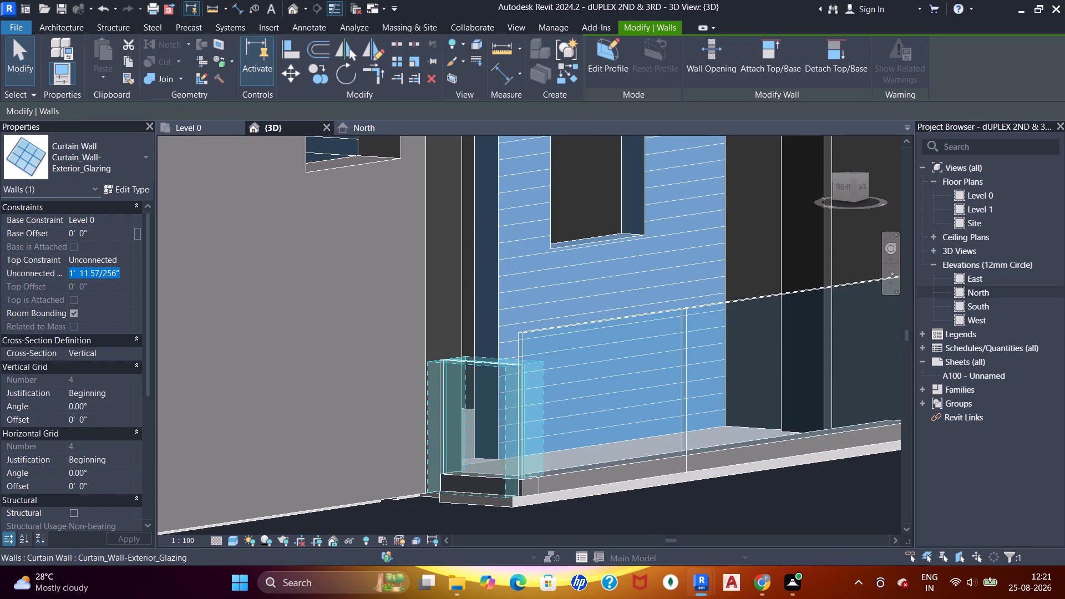
pyautogui.write('2\'5"')
pyautogui.press('Return')
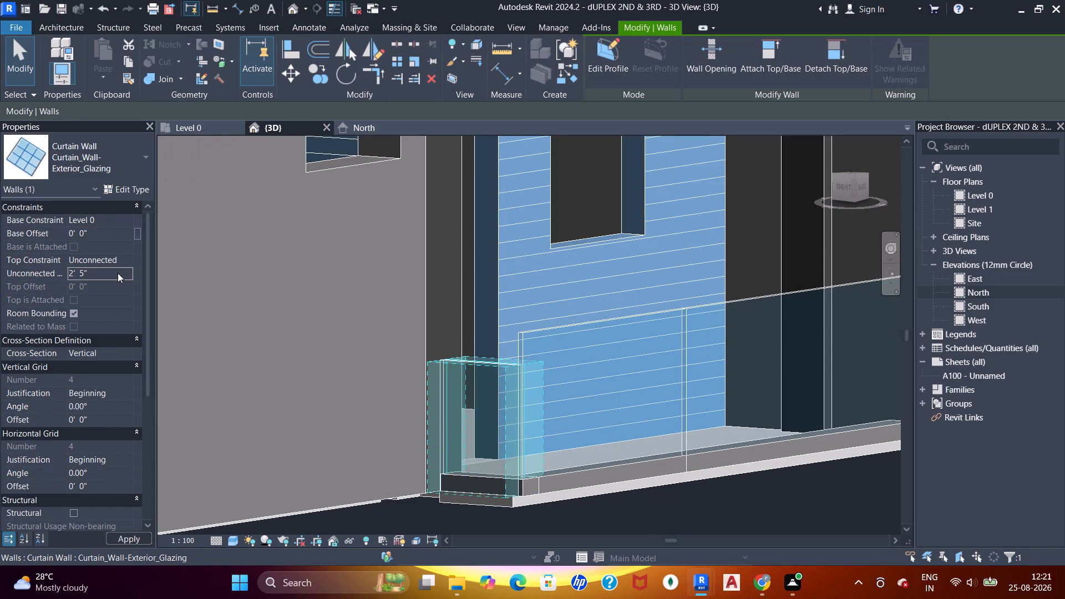
pyautogui.scroll(-11, 547, 262)
pyautogui.press('Escape')
pyautogui.press('Escape')
# Examine the utility's curtain walls, low walls and floor edge from several sides in 3D.
pyautogui.keyDown('shift'); pyautogui.moveTo(635, 349); pyautogui.dragTo(457, 359, button='middle'); pyautogui.keyUp('shift')
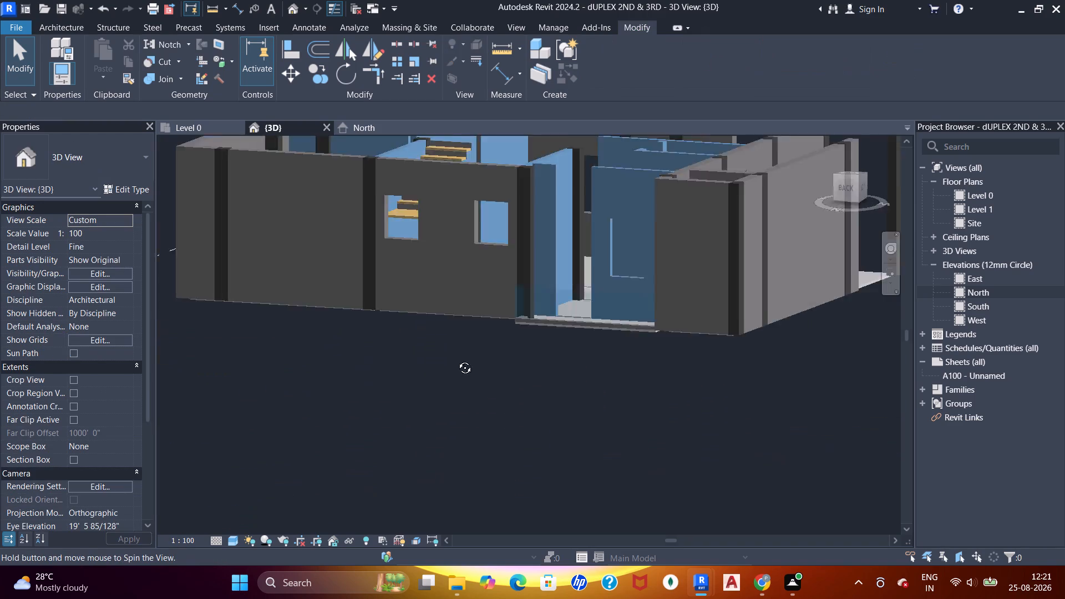
pyautogui.keyDown('shift'); pyautogui.moveTo(457, 359); pyautogui.dragTo(368, 286, button='middle'); pyautogui.keyUp('shift')
pyautogui.keyDown('shift'); pyautogui.moveTo(368, 278); pyautogui.dragTo(368, 270, button='middle'); pyautogui.keyUp('shift')
pyautogui.keyDown('shift'); pyautogui.middleClick(368, 270); pyautogui.keyUp('shift')
pyautogui.keyDown('shift'); pyautogui.middleClick(368, 270); pyautogui.keyUp('shift')
pyautogui.keyDown('shift'); pyautogui.moveTo(402, 261); pyautogui.dragTo(605, 385, button='middle'); pyautogui.keyUp('shift')
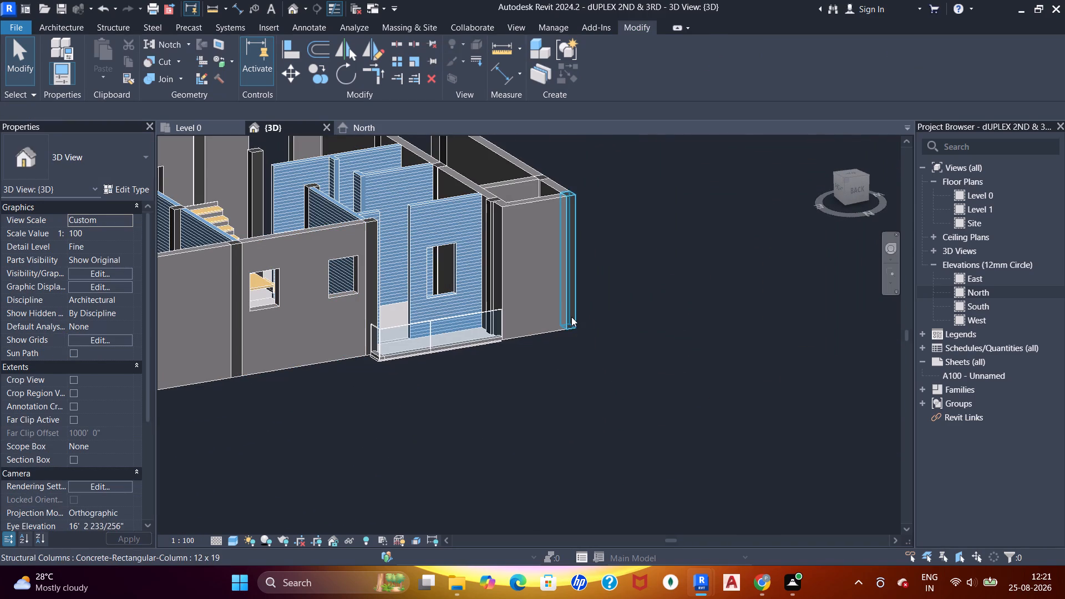
pyautogui.keyDown('shift'); pyautogui.moveTo(571, 333); pyautogui.dragTo(488, 346, button='middle'); pyautogui.keyUp('shift')
pyautogui.keyDown('shift'); pyautogui.scroll(12, 489, 353); pyautogui.keyUp('shift')
pyautogui.keyDown('shift'); pyautogui.moveTo(362, 364); pyautogui.dragTo(401, 339, button='middle'); pyautogui.keyUp('shift')
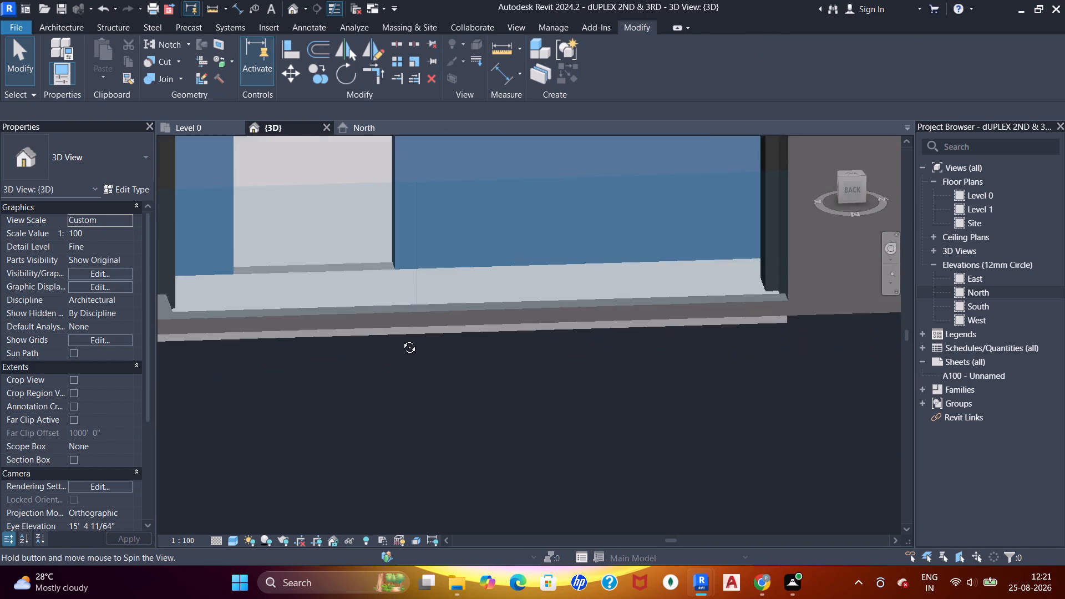
pyautogui.keyDown('shift'); pyautogui.moveTo(401, 339); pyautogui.dragTo(478, 282, button='middle'); pyautogui.keyUp('shift')
pyautogui.scroll(4, 192, 350)
pyautogui.scroll(-5, 260, 318)
# Edit the utility's 2" floor boundary, aligning its short projecting edge with the outer face of the short low wall, and finish the sketch.
pyautogui.keyDown('shift'); pyautogui.moveTo(296, 283); pyautogui.dragTo(283, 374, button='middle'); pyautogui.keyUp('shift')
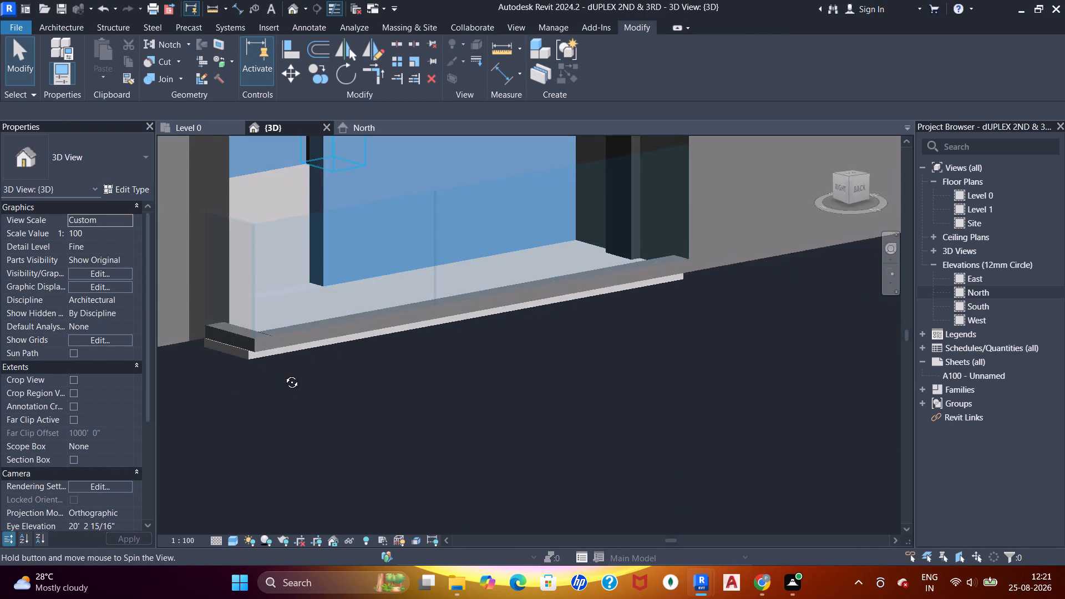
pyautogui.keyDown('shift'); pyautogui.moveTo(283, 374); pyautogui.dragTo(283, 439, button='middle'); pyautogui.keyUp('shift')
pyautogui.scroll(6, 196, 381)
pyautogui.scroll(6, 237, 415)
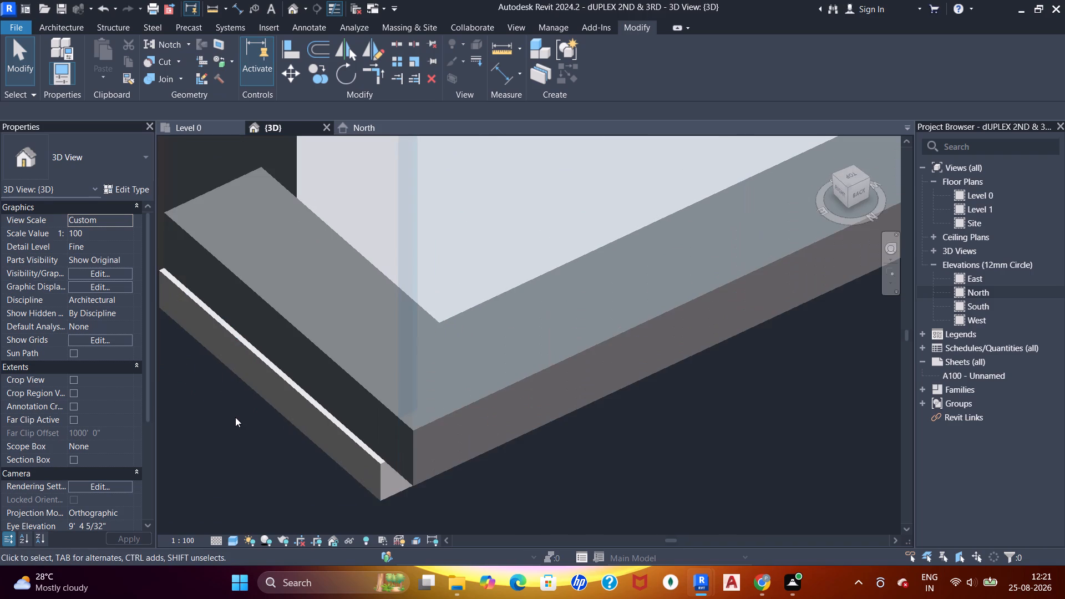
pyautogui.moveTo(302, 408); pyautogui.dragTo(381, 350, button='middle')
pyautogui.click(369, 368)
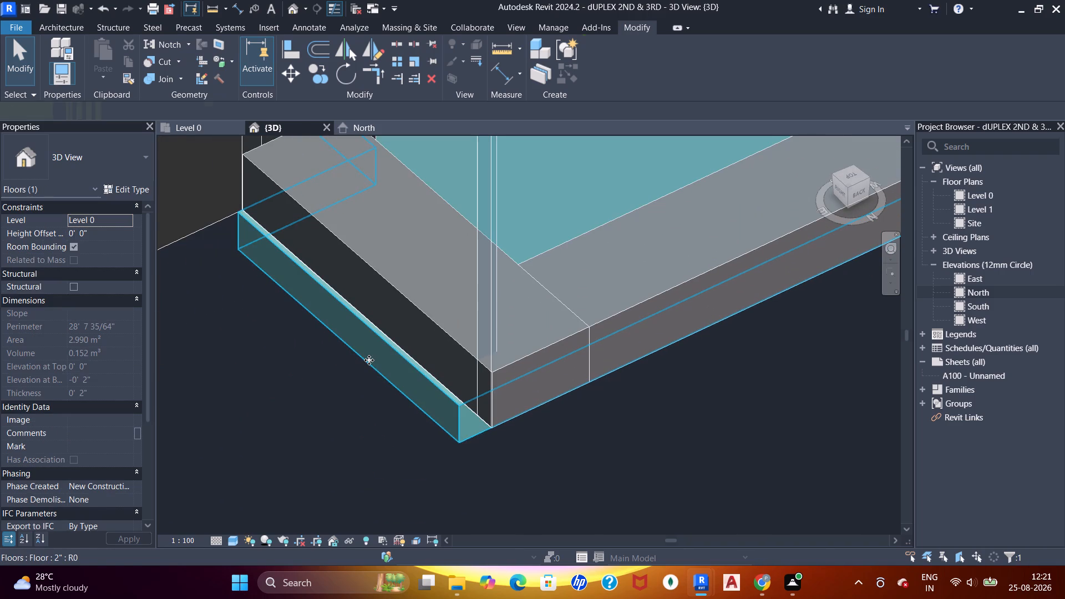
pyautogui.doubleClick(369, 360)
pyautogui.press('a')
pyautogui.press('a')
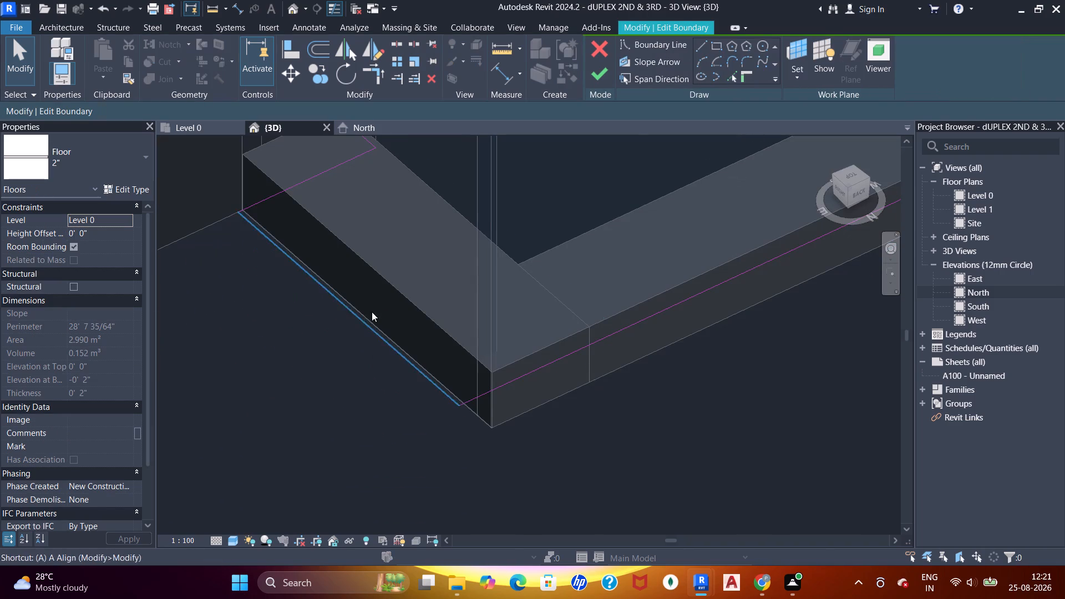
pyautogui.press('a')
pyautogui.press('Tab')
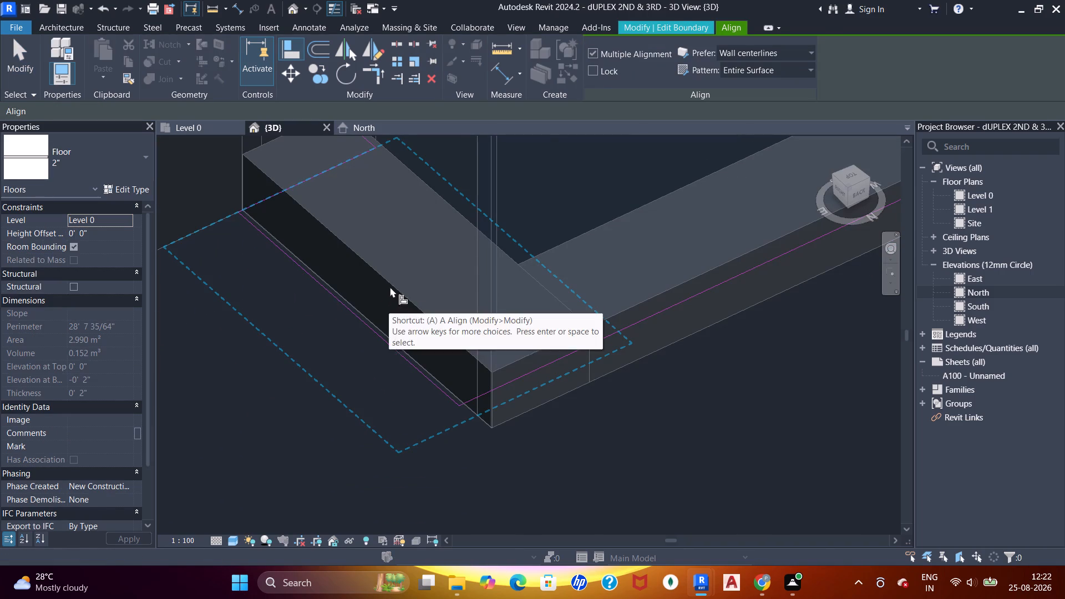
pyautogui.press('Tab')
pyautogui.press('Tab')
pyautogui.press('Tab')
pyautogui.press('Tab')
pyautogui.click(383, 292)
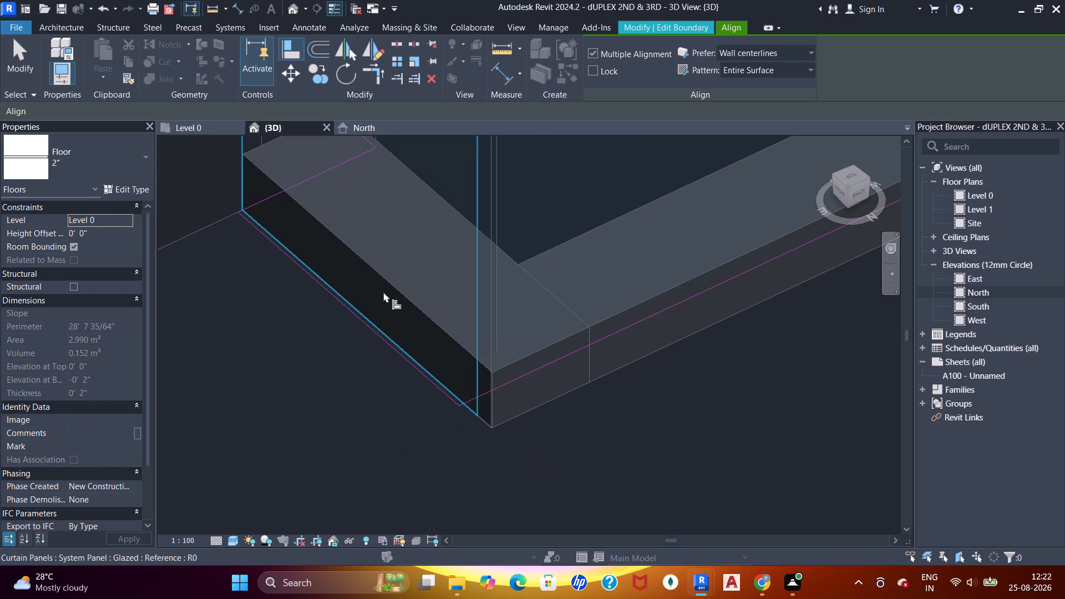
pyautogui.click(374, 327)
pyautogui.press('Escape')
pyautogui.press('Escape')
pyautogui.press('Escape')
pyautogui.press('Escape')
pyautogui.press('Escape')
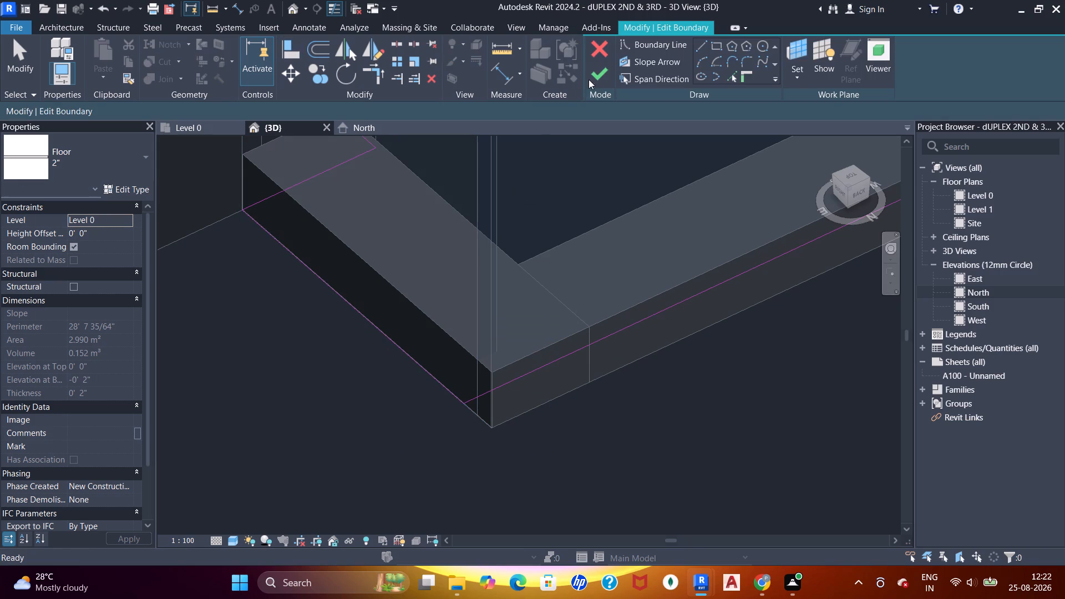
pyautogui.click(590, 77)
# Examine the edges of the utility's 2" floor from around and below in 3D.
pyautogui.scroll(-12, 486, 288)
pyautogui.keyDown('shift'); pyautogui.moveTo(594, 344); pyautogui.dragTo(454, 263, button='middle'); pyautogui.keyUp('shift')
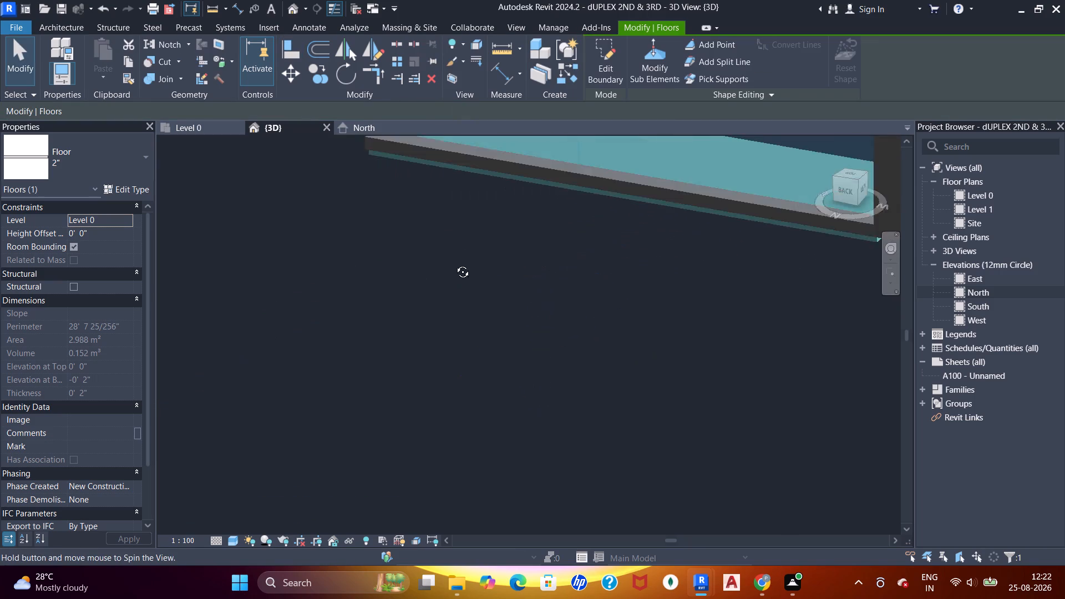
pyautogui.keyDown('shift'); pyautogui.moveTo(454, 263); pyautogui.dragTo(439, 212, button='middle'); pyautogui.keyUp('shift')
pyautogui.keyDown('shift'); pyautogui.moveTo(604, 301); pyautogui.dragTo(542, 199, button='middle'); pyautogui.keyUp('shift')
pyautogui.keyDown('shift'); pyautogui.moveTo(539, 197); pyautogui.dragTo(532, 192, button='middle'); pyautogui.keyUp('shift')
pyautogui.scroll(5, 514, 197)
pyautogui.press('Escape')
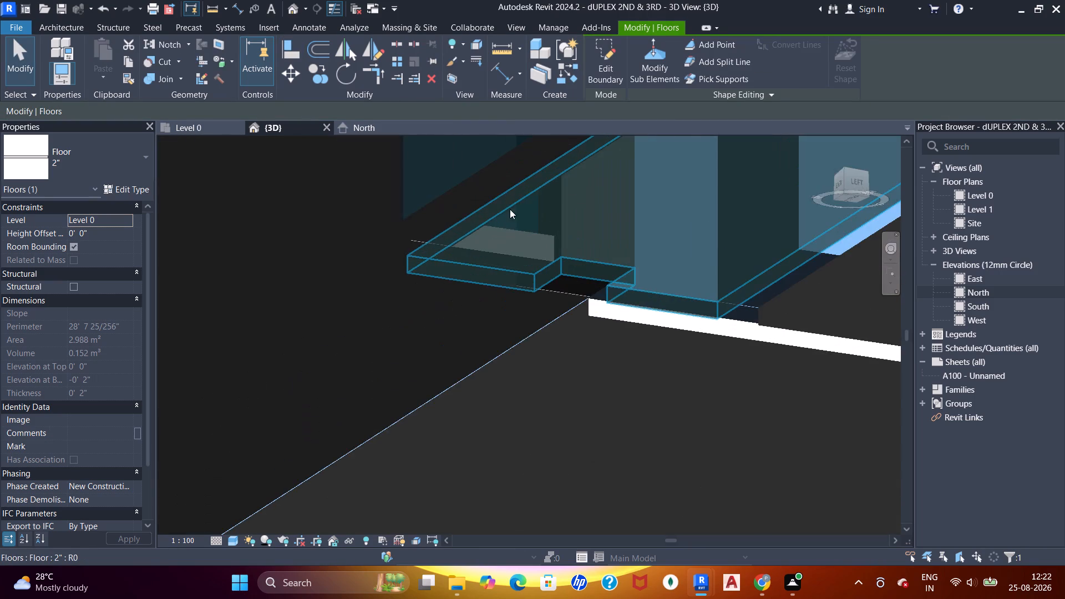
pyautogui.scroll(-7, 511, 214)
pyautogui.keyDown('shift'); pyautogui.moveTo(578, 208); pyautogui.dragTo(545, 305, button='middle'); pyautogui.keyUp('shift')
pyautogui.keyDown('shift'); pyautogui.moveTo(581, 223); pyautogui.dragTo(697, 298, button='middle'); pyautogui.keyUp('shift')
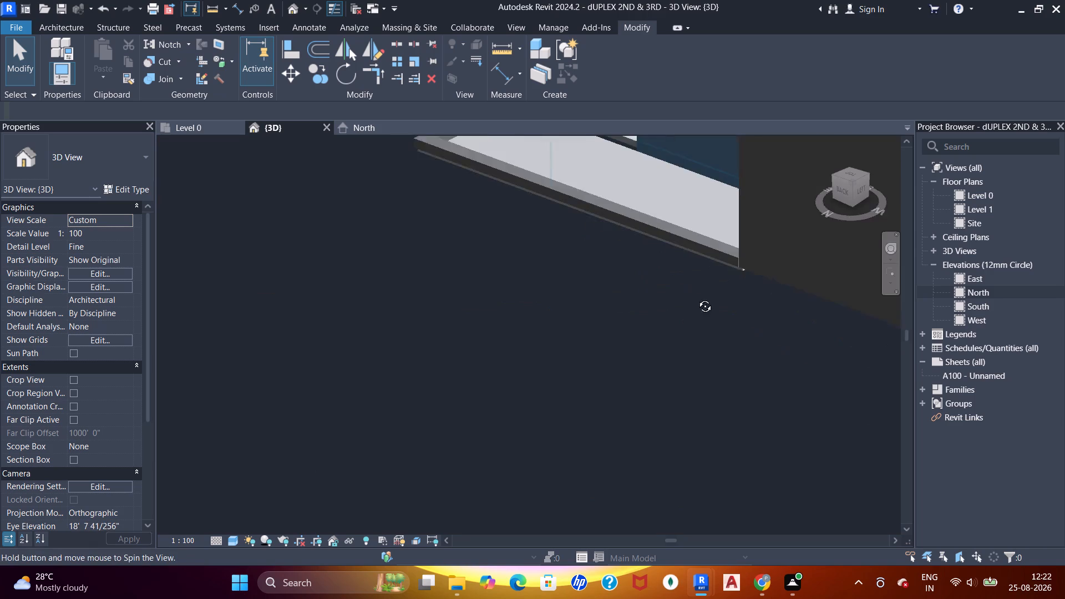
pyautogui.keyDown('shift'); pyautogui.moveTo(697, 298); pyautogui.dragTo(689, 301, button='middle'); pyautogui.keyUp('shift')
# Open the Level 0 floor plan and examine the dashed 1'-6" projection outside the staircase's exterior wall.
pyautogui.click(175, 124)
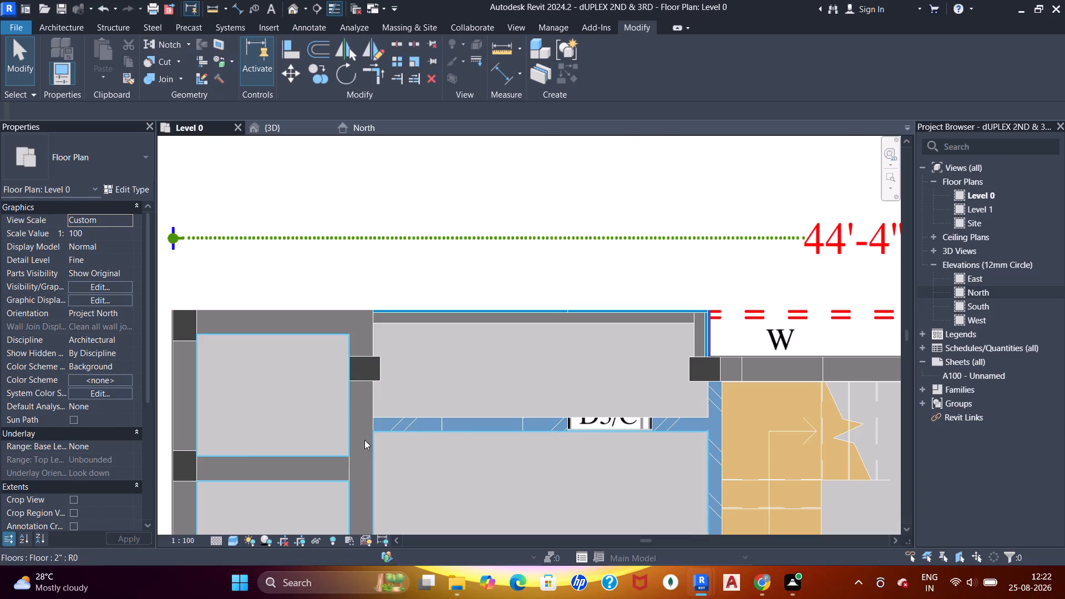
pyautogui.scroll(-5, 399, 440)
pyautogui.press('Escape')
pyautogui.moveTo(544, 377); pyautogui.dragTo(402, 296, button='middle')
pyautogui.press('Escape')
pyautogui.press('Escape')
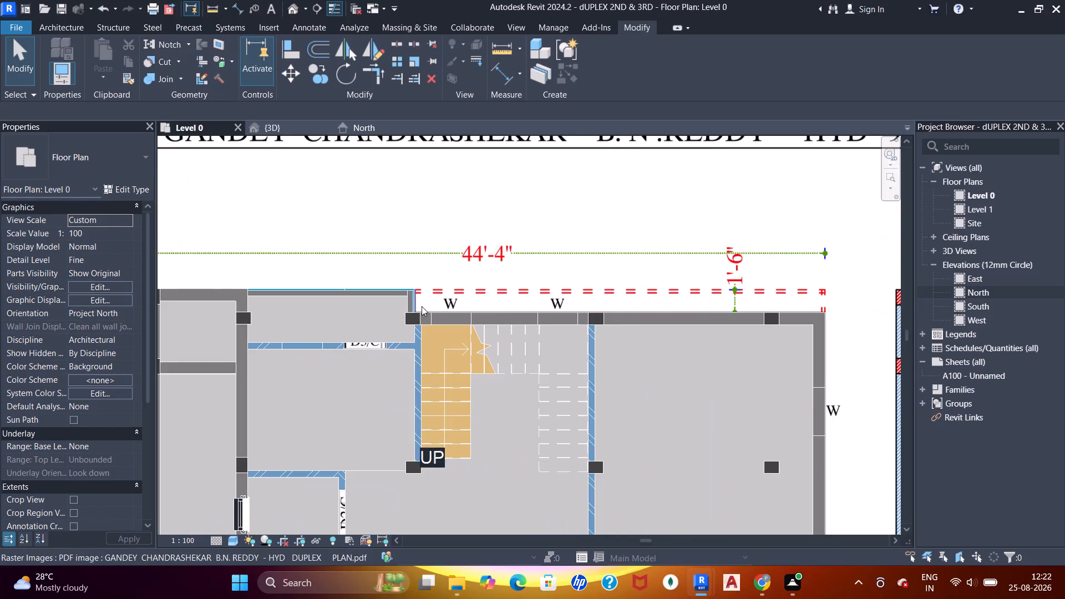
pyautogui.scroll(5, 422, 306)
pyautogui.scroll(-6, 635, 310)
pyautogui.moveTo(670, 304); pyautogui.dragTo(590, 304, button='middle')
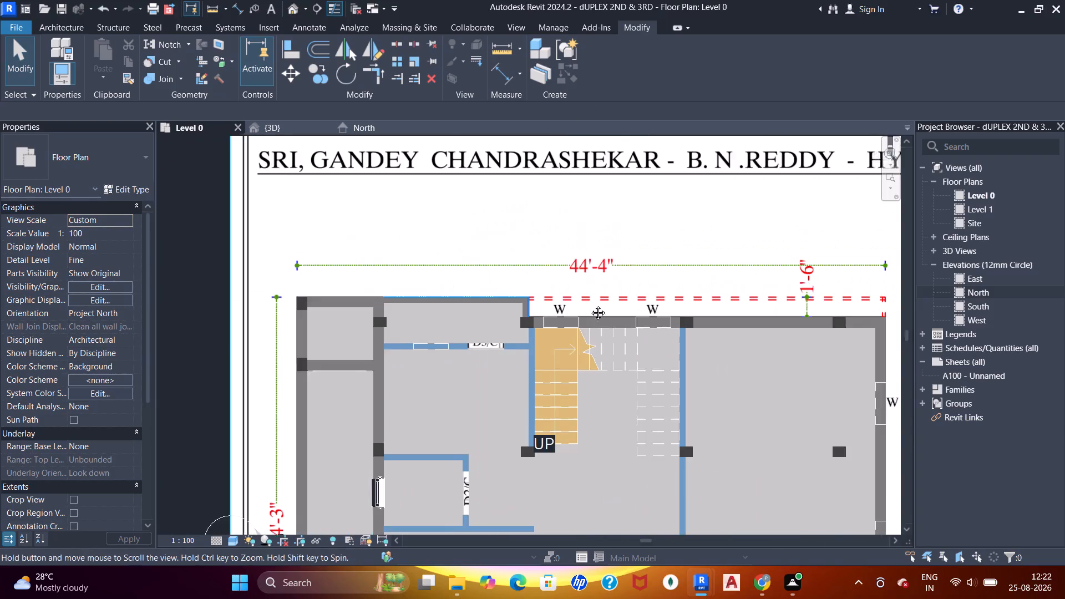
pyautogui.moveTo(590, 304); pyautogui.dragTo(555, 304, button='middle')
pyautogui.scroll(5, 562, 307)
pyautogui.moveTo(337, 306); pyautogui.dragTo(387, 312, button='middle')
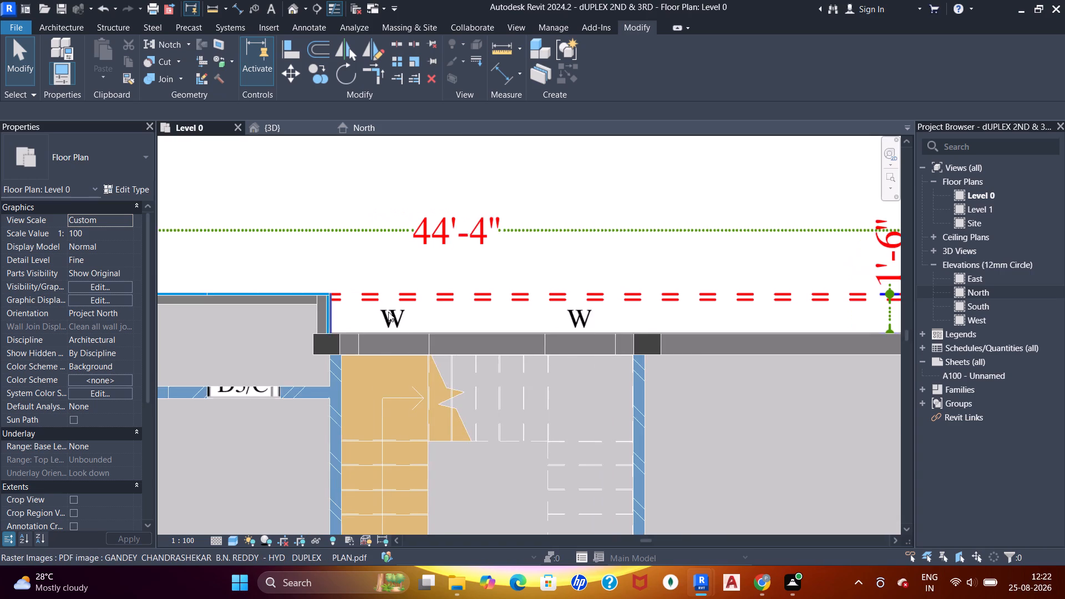
pyautogui.scroll(5, 388, 316)
pyautogui.scroll(-6, 388, 318)
pyautogui.moveTo(389, 319); pyautogui.dragTo(384, 272, button='middle')
pyautogui.scroll(1, 383, 271)
# Draw a Curtain_Wall-Exterior_Glazing wall along the dashed projection line, from the utility's stair-side corner to the far outer corner.
pyautogui.press('w')
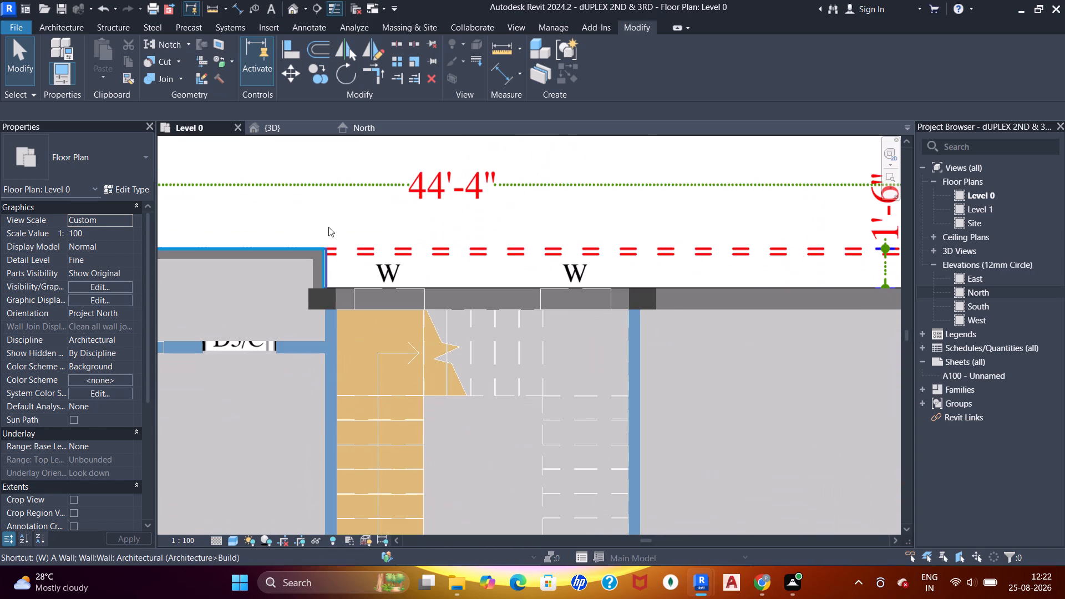
pyautogui.press('a')
pyautogui.click(91, 165)
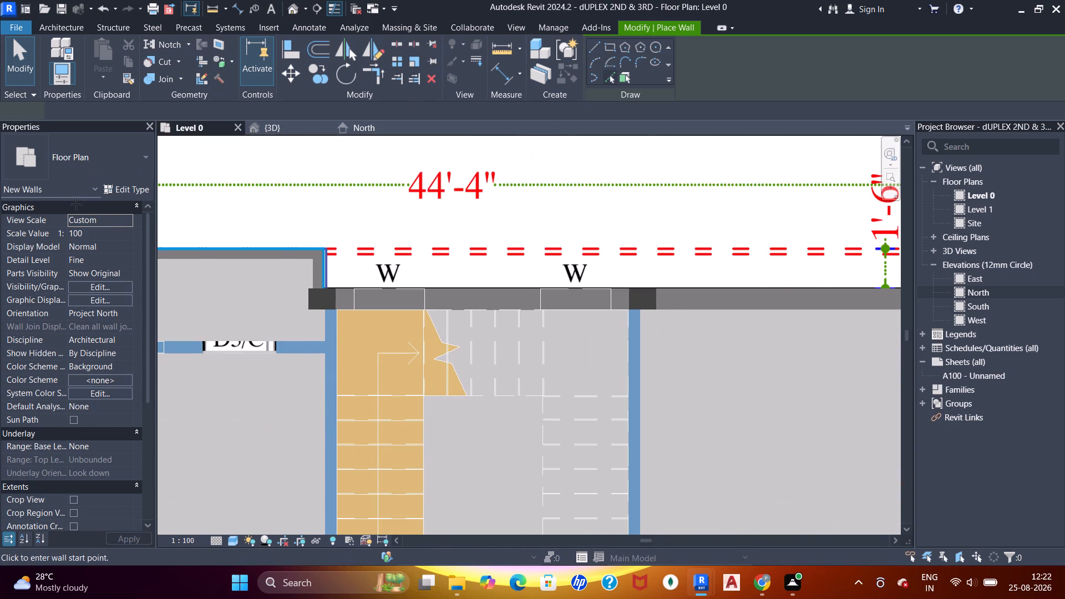
pyautogui.click(83, 171)
pyautogui.scroll(-4, 35, 287)
pyautogui.scroll(-1, 48, 332)
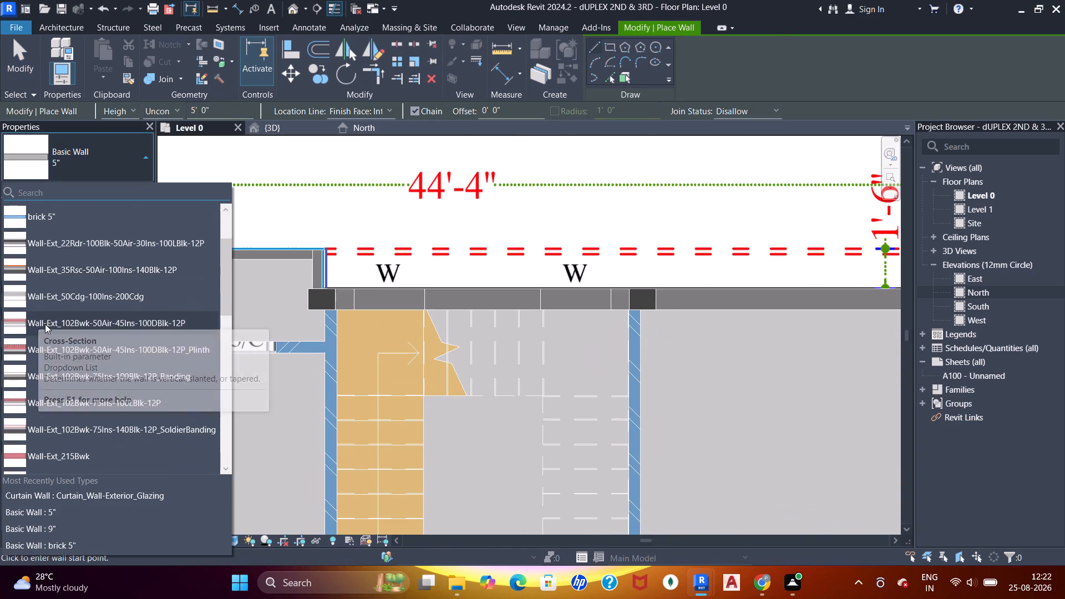
pyautogui.scroll(-3, 45, 321)
pyautogui.scroll(-4, 62, 373)
pyautogui.click(63, 325)
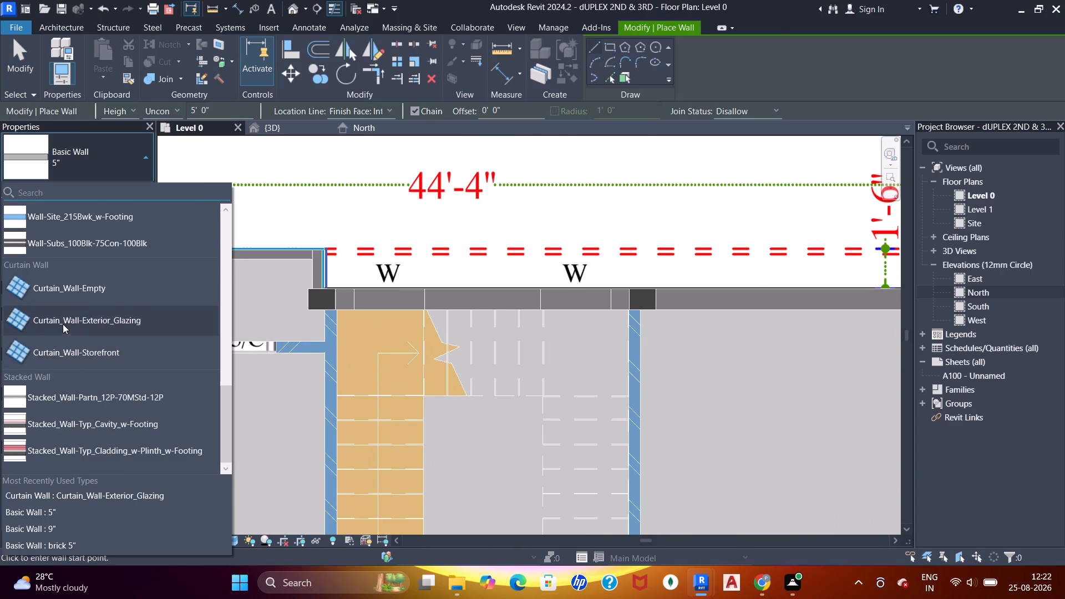
pyautogui.scroll(10, 351, 250)
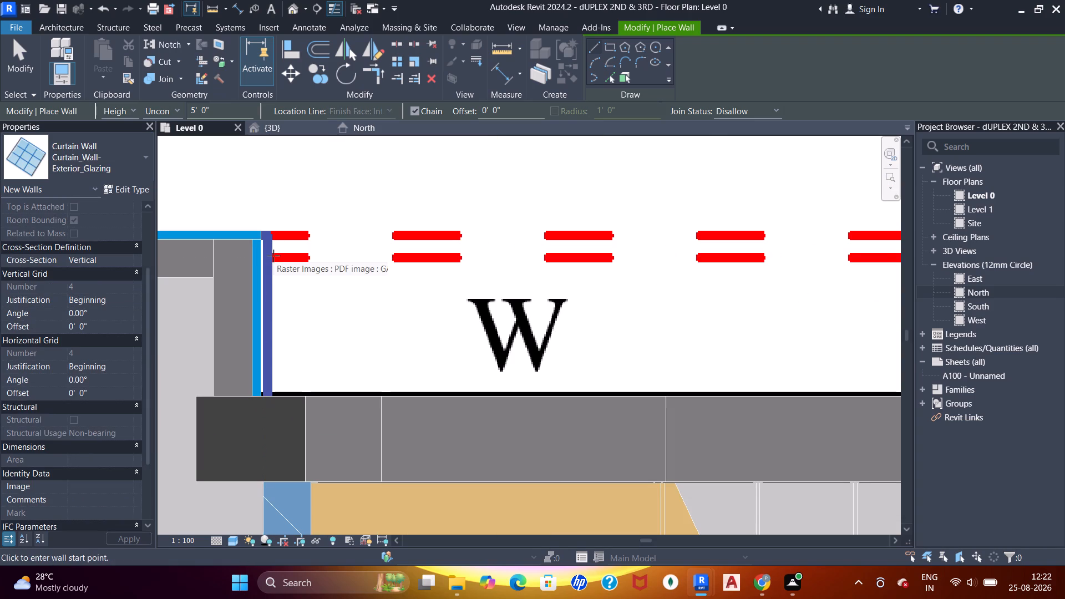
pyautogui.click(273, 256)
pyautogui.scroll(-4, 462, 261)
pyautogui.moveTo(544, 256); pyautogui.dragTo(419, 255, button='middle')
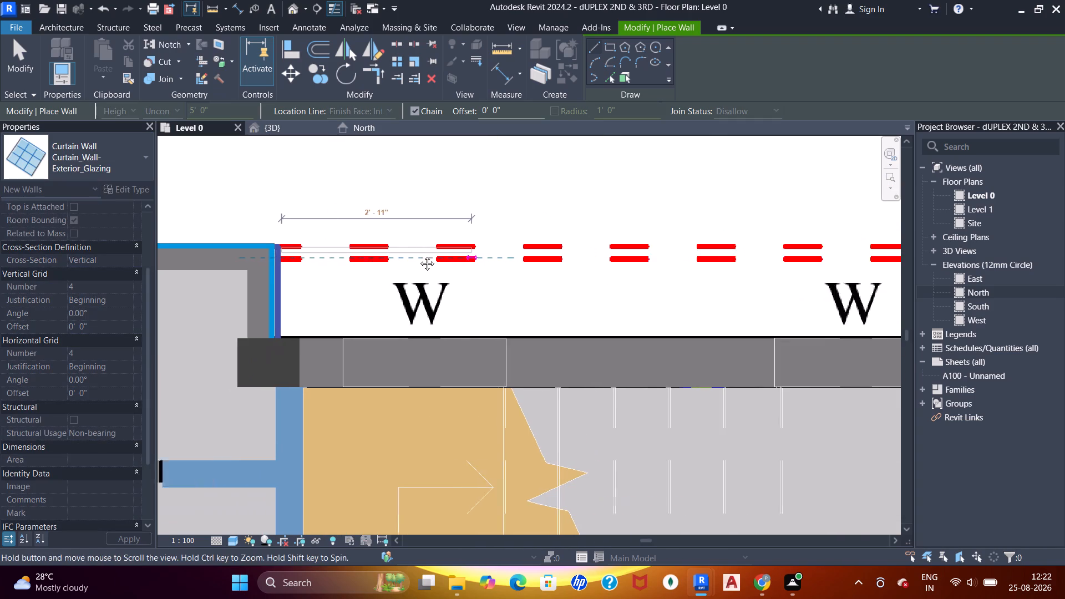
pyautogui.moveTo(419, 255); pyautogui.dragTo(354, 244, button='middle')
pyautogui.moveTo(657, 237); pyautogui.dragTo(400, 232, button='middle')
pyautogui.moveTo(709, 224); pyautogui.dragTo(476, 221, button='middle')
pyautogui.moveTo(634, 229); pyautogui.dragTo(484, 236, button='middle')
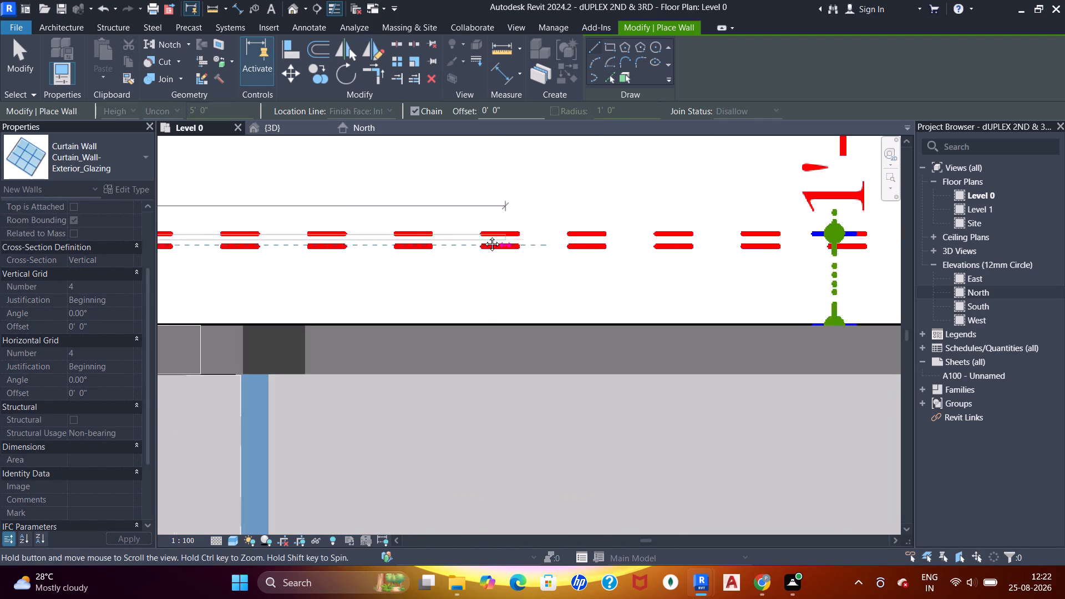
pyautogui.moveTo(484, 236); pyautogui.dragTo(441, 236, button='middle')
pyautogui.moveTo(537, 233); pyautogui.dragTo(377, 231, button='middle')
pyautogui.moveTo(703, 228); pyautogui.dragTo(451, 228, button='middle')
pyautogui.moveTo(729, 247); pyautogui.dragTo(652, 248, button='middle')
pyautogui.scroll(6, 642, 241)
pyautogui.click(640, 256)
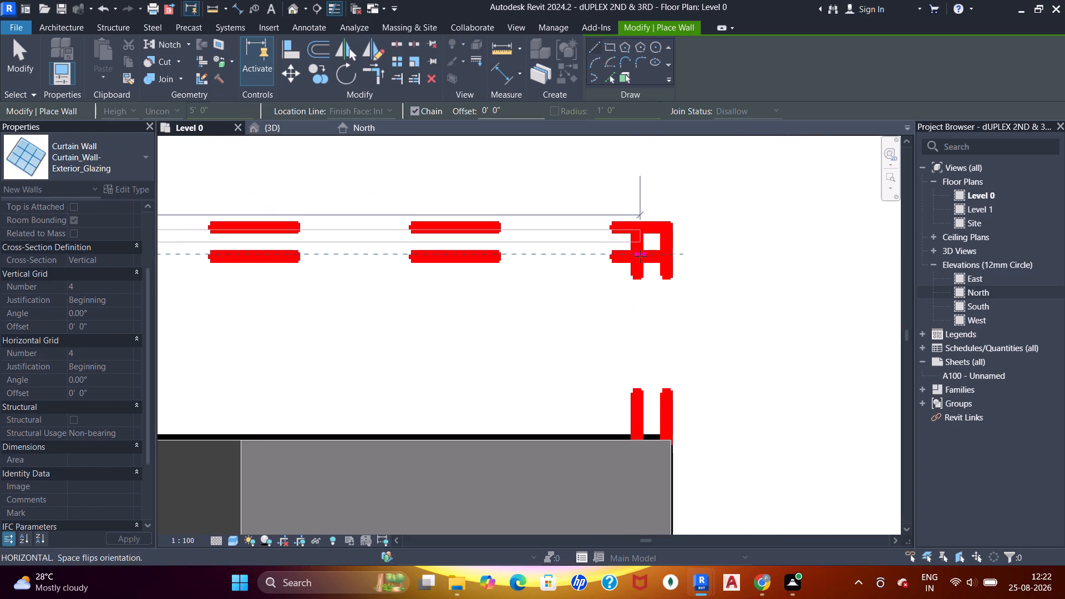
# Continue the curtain wall with a perpendicular return about 1' 3" long from the far outer corner to the 9" exterior wall.
pyautogui.click(639, 436)
pyautogui.press('Escape')
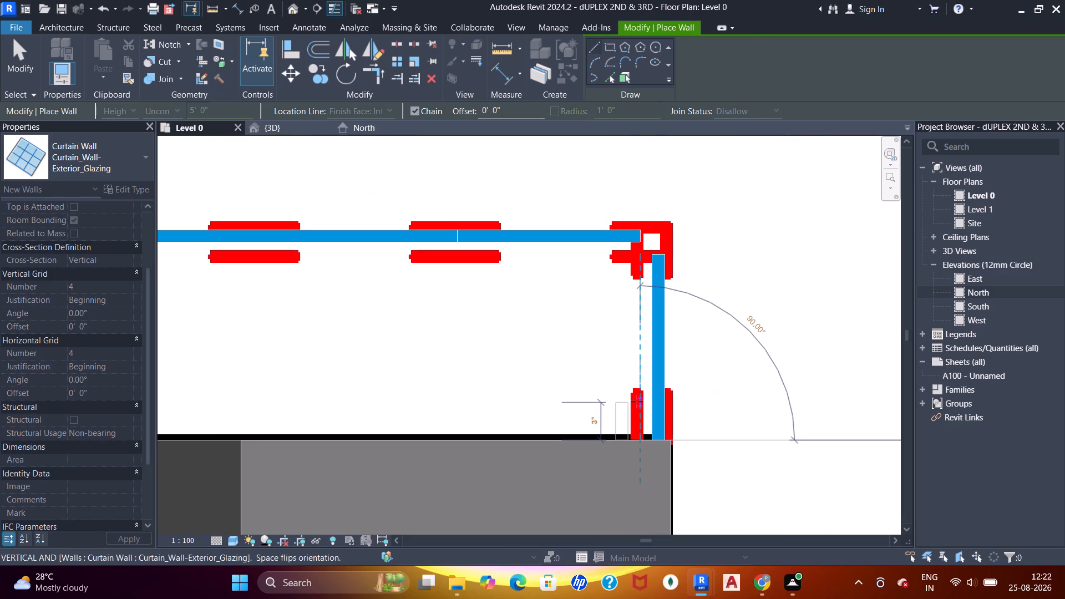
pyautogui.press('Escape')
pyautogui.press('Escape')
pyautogui.press('Escape')
pyautogui.press('Escape')
pyautogui.press('Escape')
pyautogui.press('Escape')
pyautogui.press('Escape')
pyautogui.press('Escape')
pyautogui.press('Escape')
pyautogui.press('Escape')
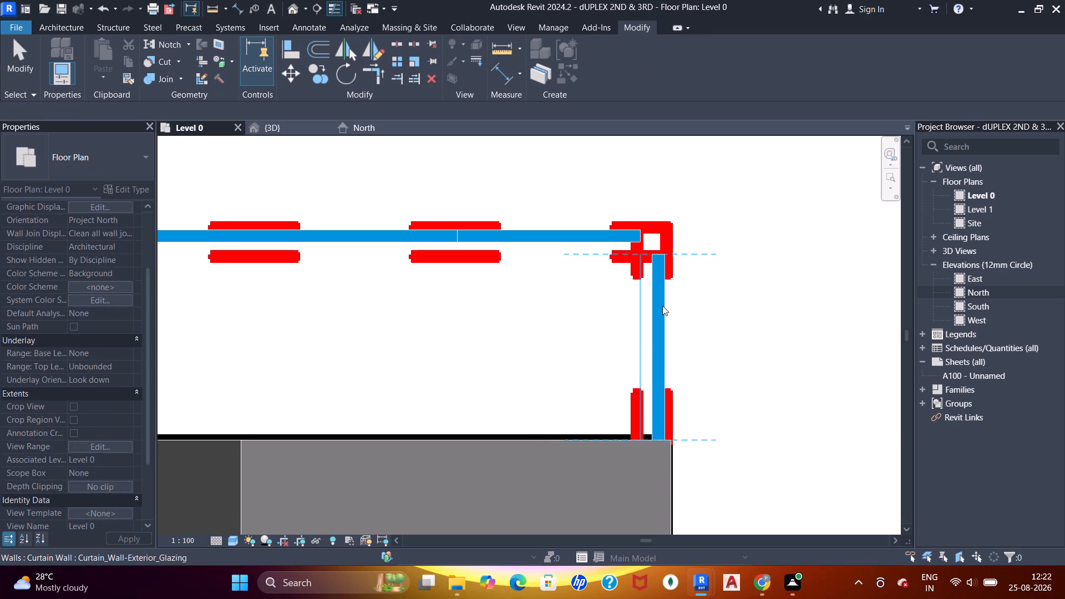
# Nudge the short return curtain wall sideways until it sits centred between the dashed projection lines at the far outer corner.
pyautogui.click(662, 305)
pyautogui.scroll(4, 658, 257)
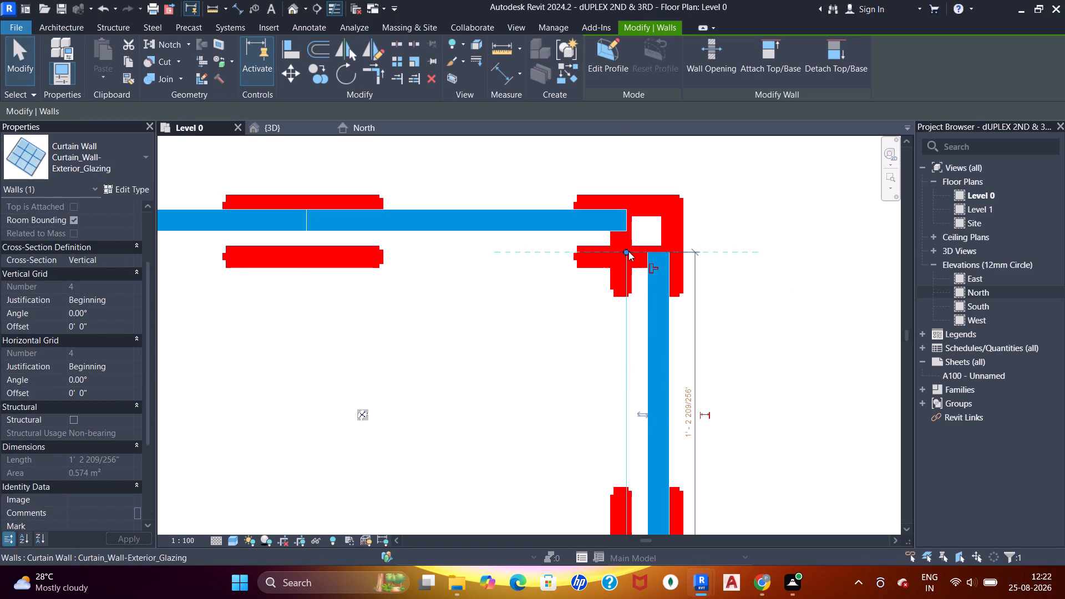
pyautogui.press('Left')
pyautogui.press('Left')
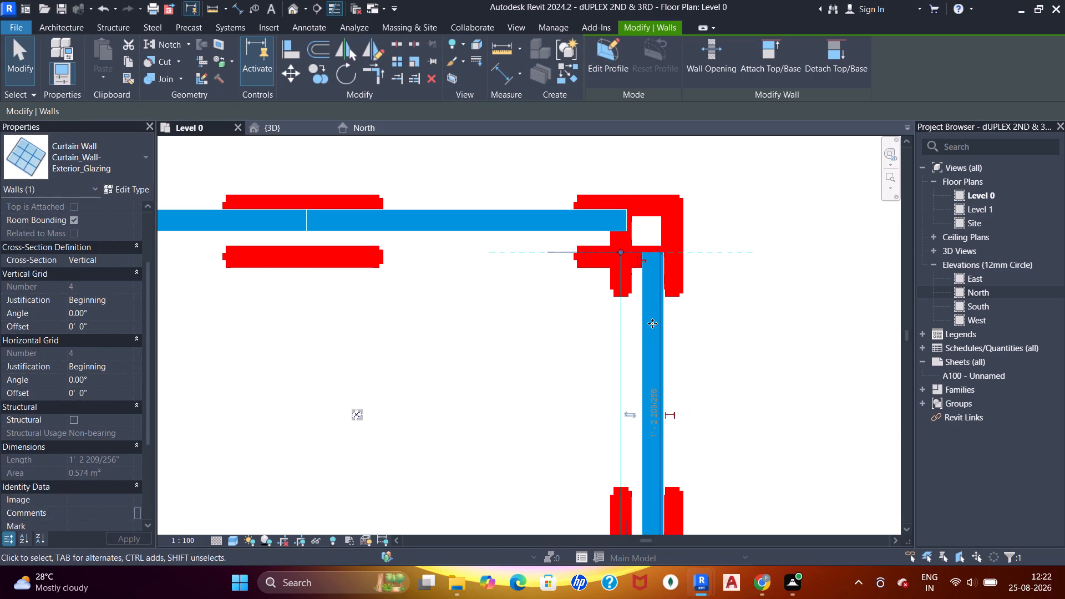
pyautogui.press('Left')
pyautogui.scroll(1, 651, 324)
pyautogui.press('Left')
pyautogui.press('Left')
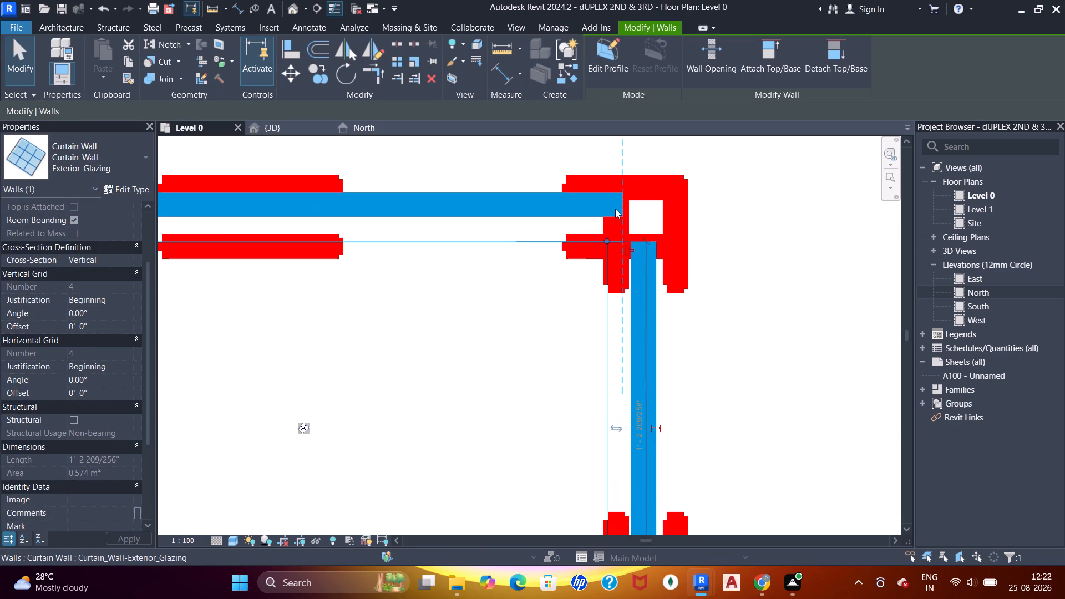
pyautogui.press('Left')
pyautogui.press('Left')
pyautogui.press('Escape')
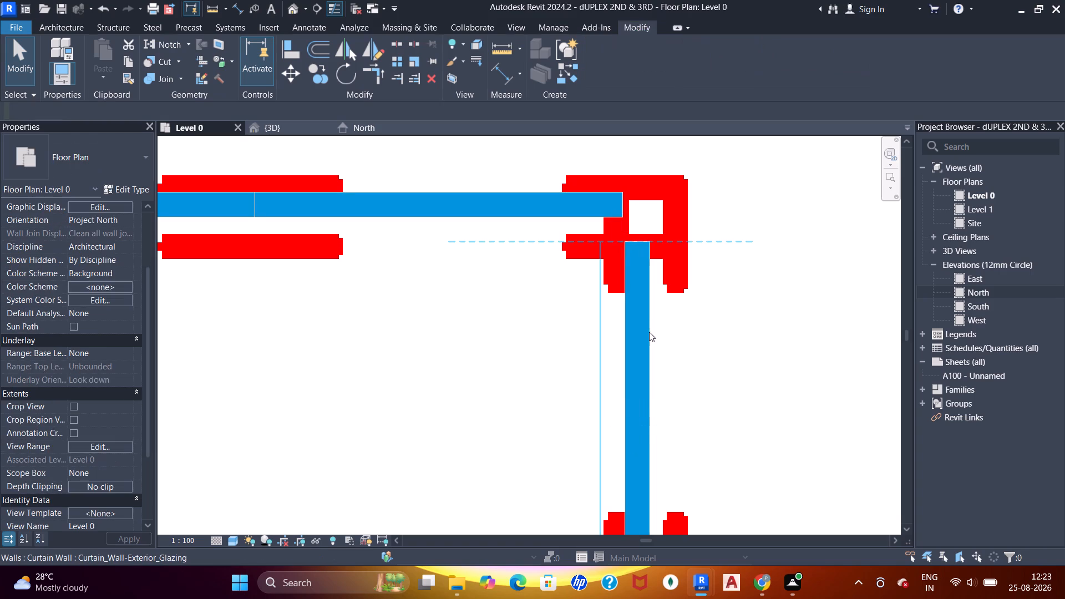
pyautogui.click(650, 334)
pyautogui.press('Right')
pyautogui.press('Right')
pyautogui.press('Right')
pyautogui.press('Escape')
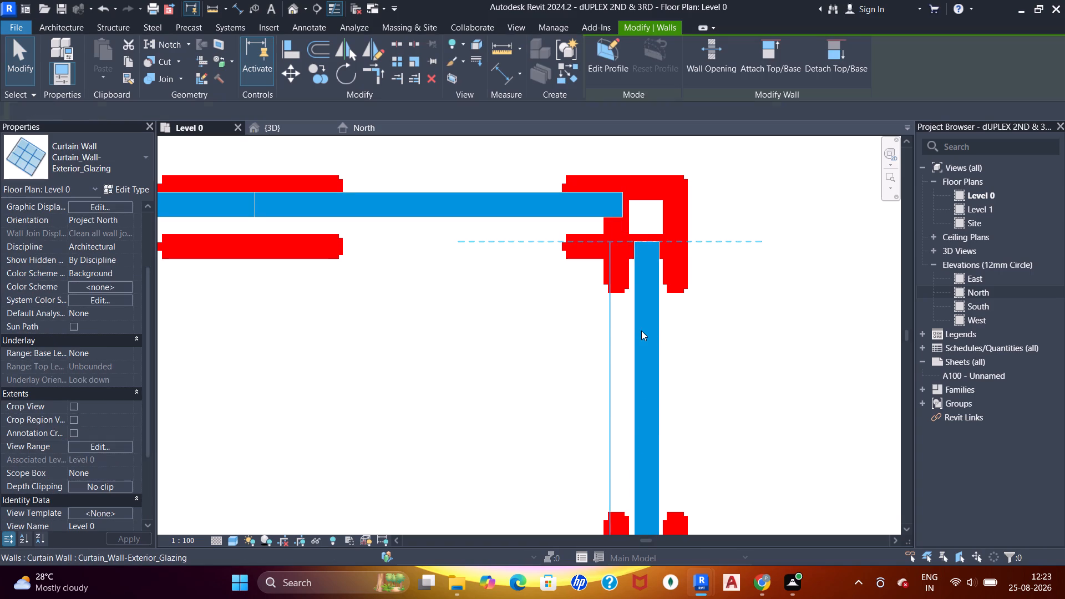
pyautogui.press('Escape')
pyautogui.press('Escape')
pyautogui.click(641, 331)
# Close the far outer corner by extending the long curtain wall to the return's outer face and the return up to the long wall.
pyautogui.click(613, 215)
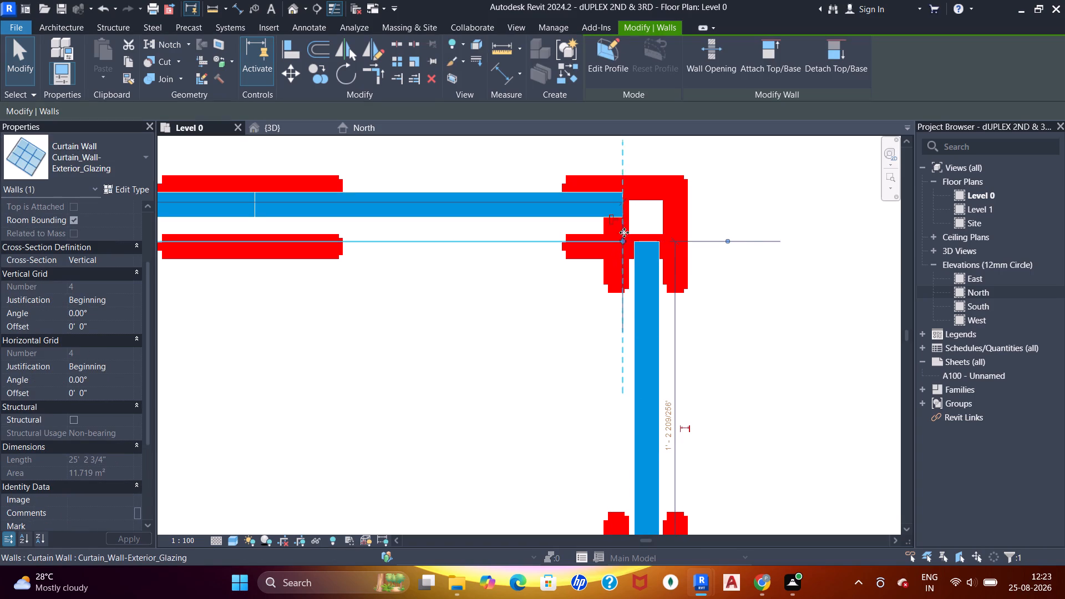
pyautogui.moveTo(621, 237); pyautogui.dragTo(656, 237)
pyautogui.press('Escape')
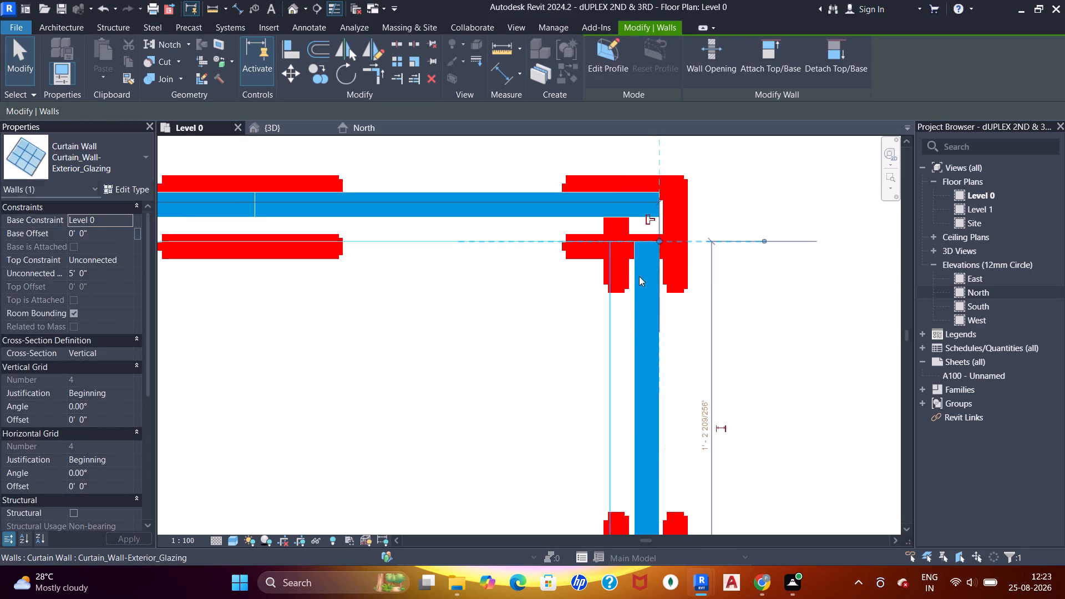
pyautogui.press('Escape')
pyautogui.click(639, 280)
pyautogui.moveTo(611, 241); pyautogui.dragTo(613, 221)
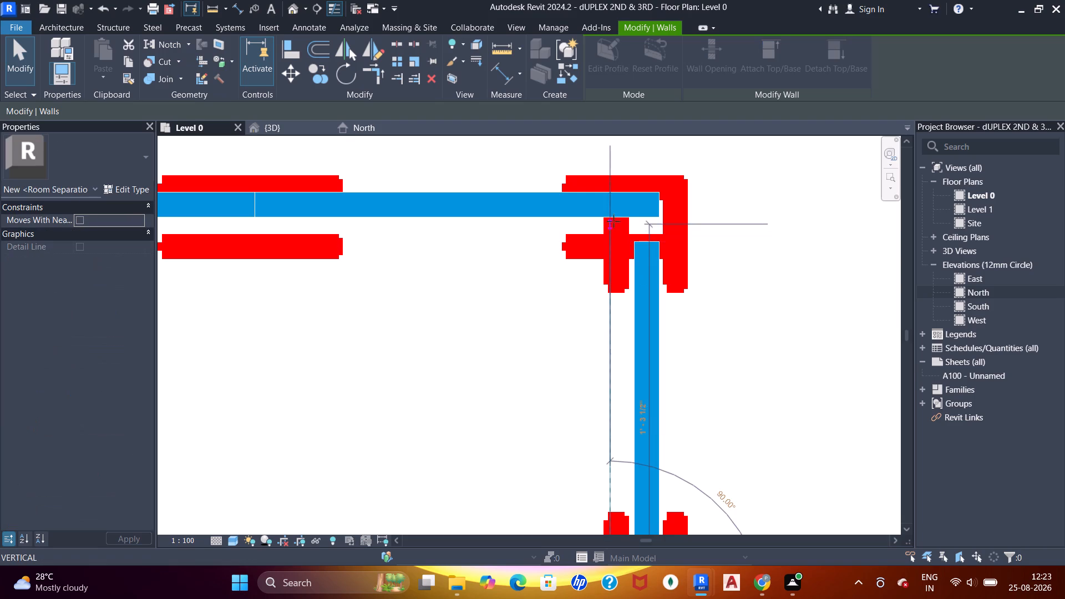
pyautogui.moveTo(613, 221); pyautogui.dragTo(613, 215)
pyautogui.press('Escape')
pyautogui.press('Escape')
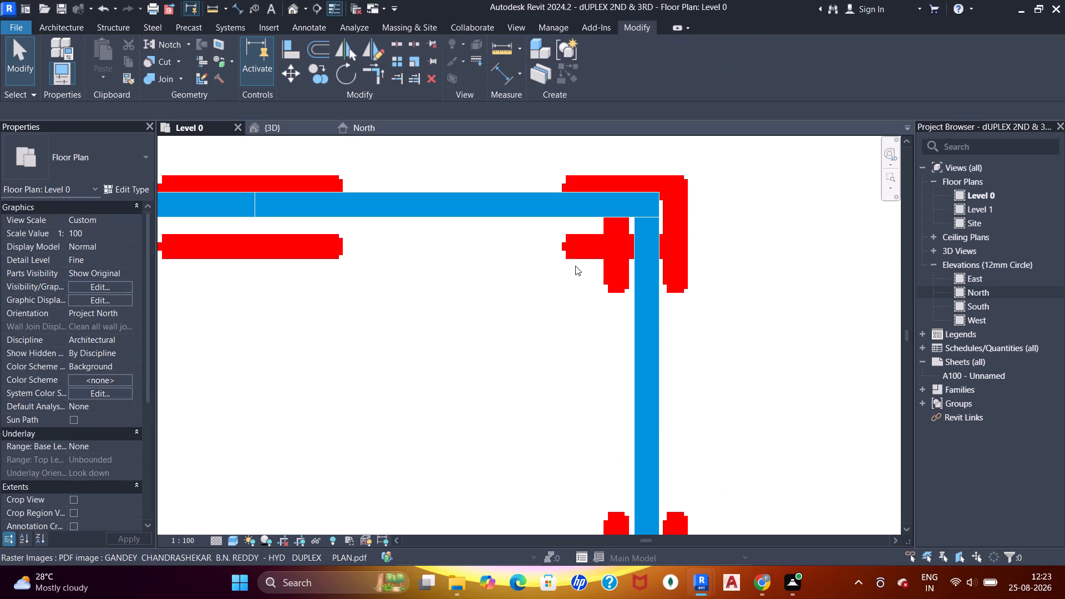
# Nudge the long curtain wall toward the building until it is centred between the two rows of projection dashes.
pyautogui.scroll(-6, 526, 276)
pyautogui.moveTo(469, 288); pyautogui.dragTo(745, 309, button='middle')
pyautogui.moveTo(416, 324); pyautogui.dragTo(447, 326, button='middle')
pyautogui.scroll(1, 443, 327)
pyautogui.click(586, 262)
pyautogui.scroll(4, 608, 290)
pyautogui.press('Down')
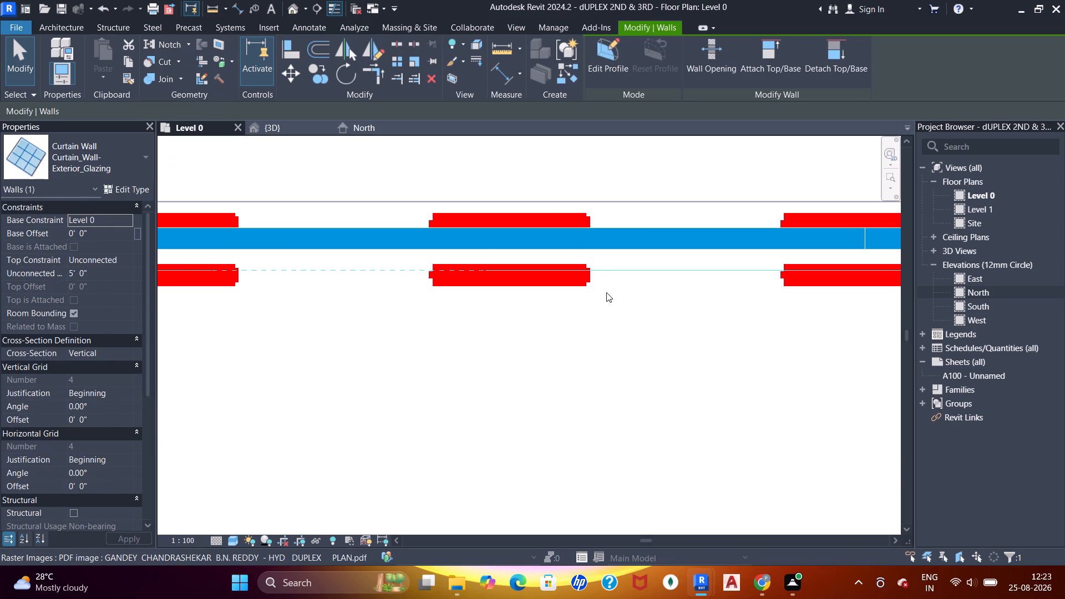
pyautogui.press('Down')
pyautogui.press('Down')
pyautogui.press('Down')
pyautogui.scroll(-3, 591, 298)
pyautogui.moveTo(636, 293); pyautogui.dragTo(496, 316, button='middle')
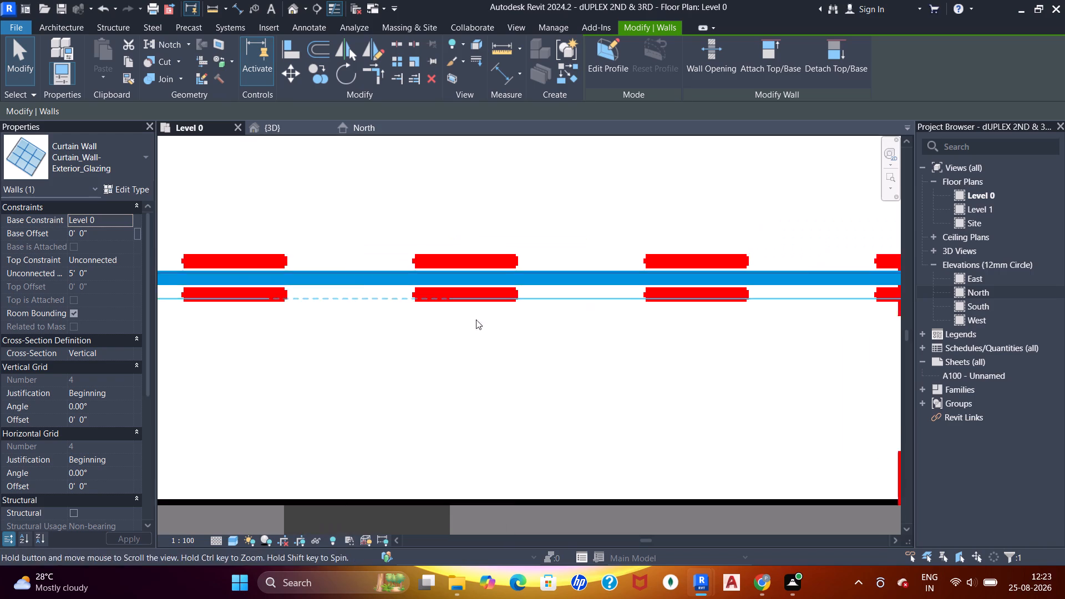
pyautogui.moveTo(677, 293); pyautogui.dragTo(535, 293, button='middle')
pyautogui.press('Escape')
pyautogui.press('Escape')
pyautogui.press('Escape')
# Pull the return curtain wall's end back to the inner face of the shifted long curtain wall.
pyautogui.click(717, 348)
pyautogui.scroll(6, 716, 327)
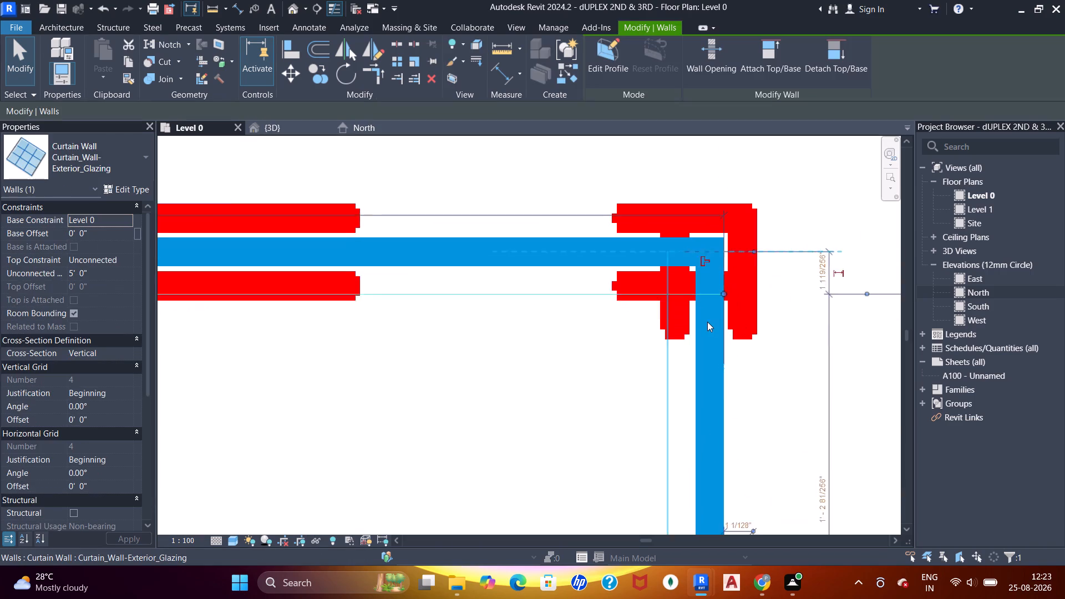
pyautogui.press('Escape')
pyautogui.click(692, 282)
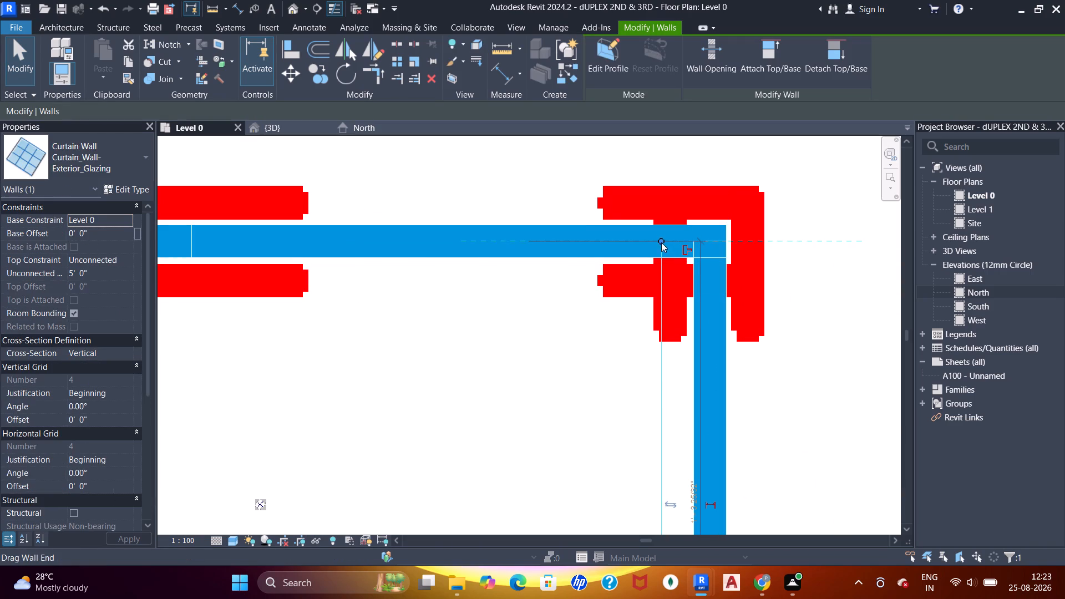
pyautogui.moveTo(661, 242); pyautogui.dragTo(658, 257)
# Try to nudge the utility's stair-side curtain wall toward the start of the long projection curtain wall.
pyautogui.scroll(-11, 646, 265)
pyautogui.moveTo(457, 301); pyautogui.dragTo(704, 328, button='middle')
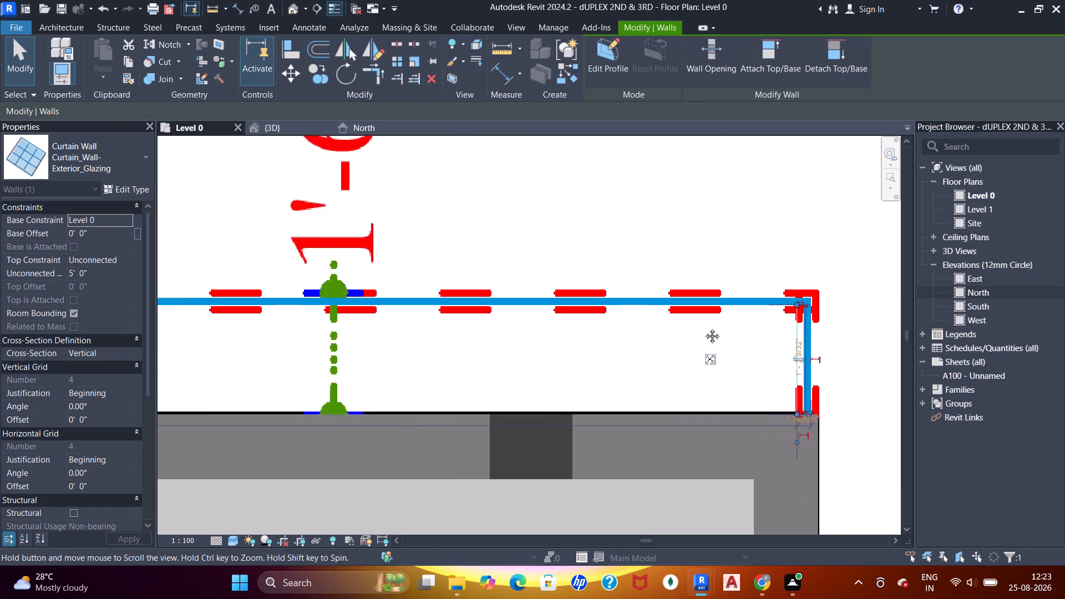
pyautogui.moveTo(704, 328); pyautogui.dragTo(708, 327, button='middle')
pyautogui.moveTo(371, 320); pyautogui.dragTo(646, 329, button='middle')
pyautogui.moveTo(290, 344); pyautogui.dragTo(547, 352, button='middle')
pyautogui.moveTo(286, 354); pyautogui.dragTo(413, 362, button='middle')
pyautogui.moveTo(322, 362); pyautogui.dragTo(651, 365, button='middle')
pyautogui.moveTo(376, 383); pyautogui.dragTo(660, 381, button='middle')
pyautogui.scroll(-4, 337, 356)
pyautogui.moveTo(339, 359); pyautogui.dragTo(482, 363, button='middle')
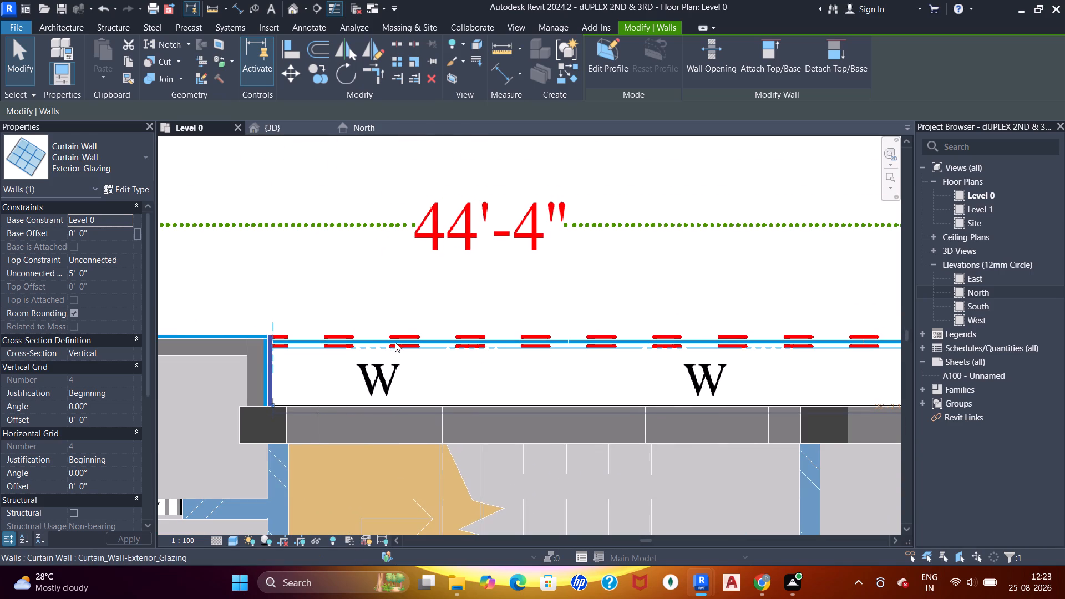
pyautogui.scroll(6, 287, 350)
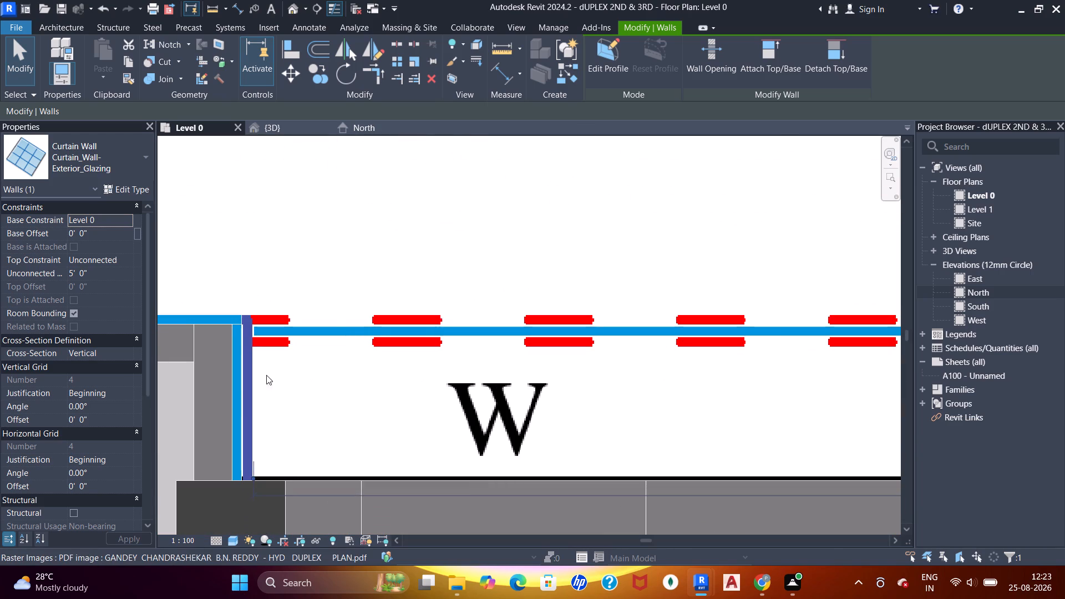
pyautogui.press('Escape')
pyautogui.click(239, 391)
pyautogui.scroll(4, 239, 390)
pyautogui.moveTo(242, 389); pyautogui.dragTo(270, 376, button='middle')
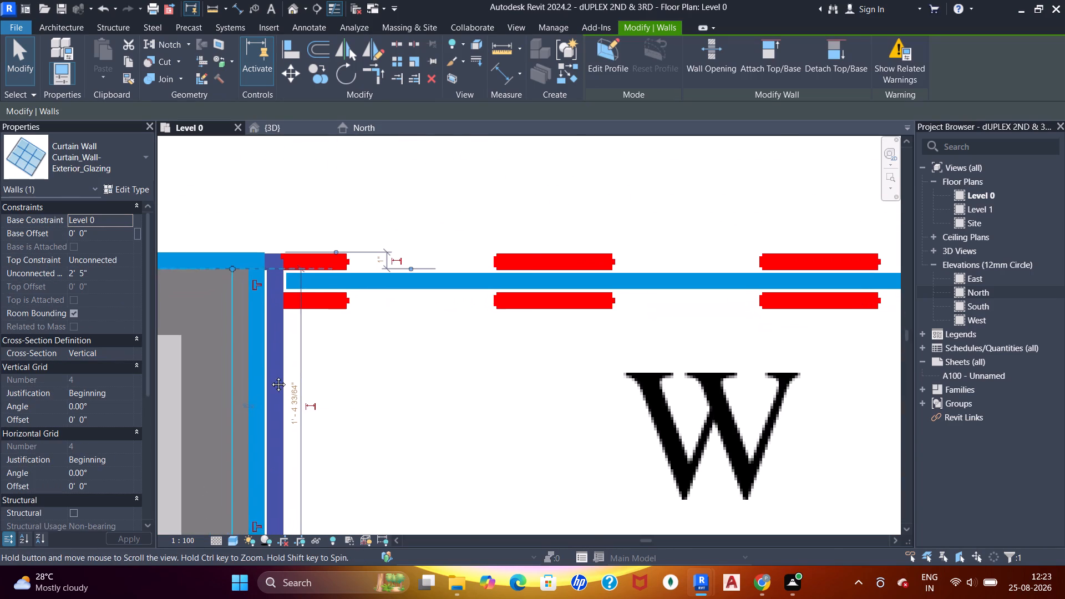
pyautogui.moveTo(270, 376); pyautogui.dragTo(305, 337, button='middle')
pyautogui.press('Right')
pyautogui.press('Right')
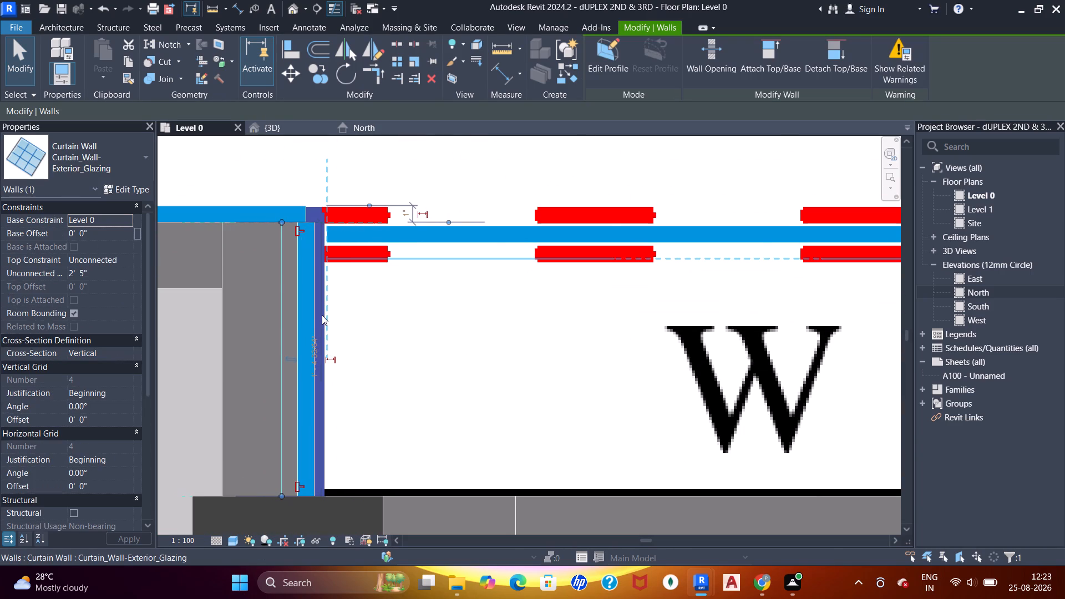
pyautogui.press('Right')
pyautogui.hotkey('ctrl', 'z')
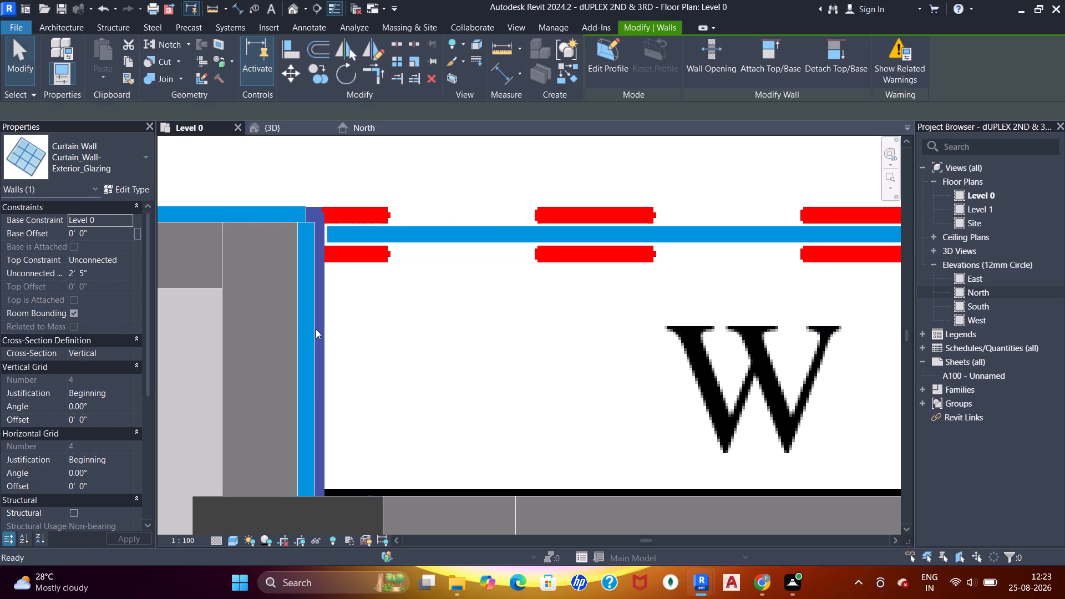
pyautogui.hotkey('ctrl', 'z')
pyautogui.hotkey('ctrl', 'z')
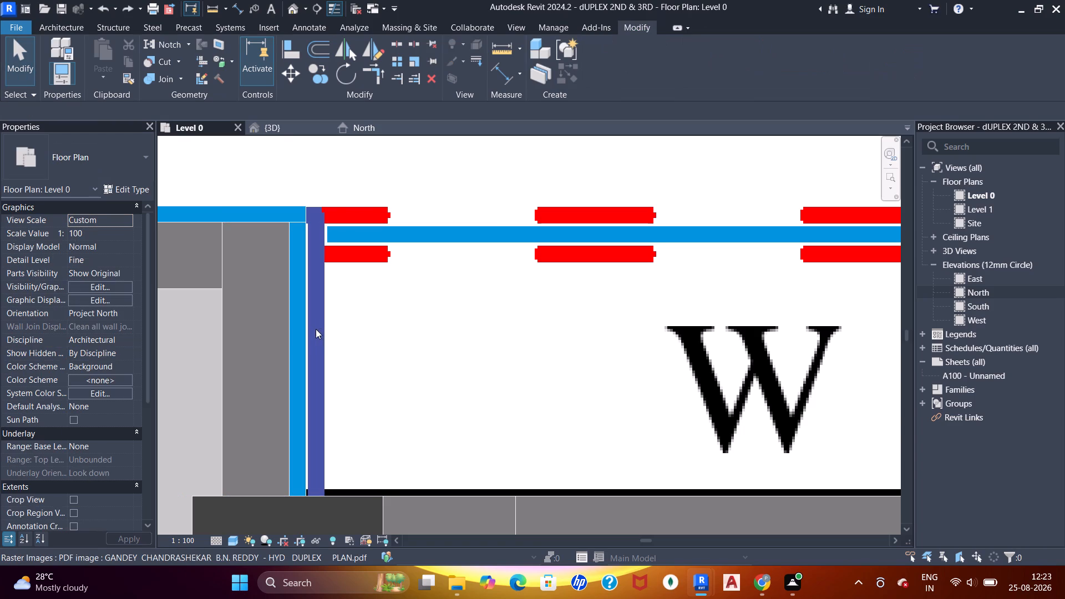
# Temporarily hide the 5" wall, side curtain wall and floor at the utility's stair-side corner to examine the glazing beneath, and restore them.
pyautogui.scroll(-3, 322, 301)
pyautogui.press('Escape')
pyautogui.click(337, 257)
pyautogui.scroll(5, 326, 263)
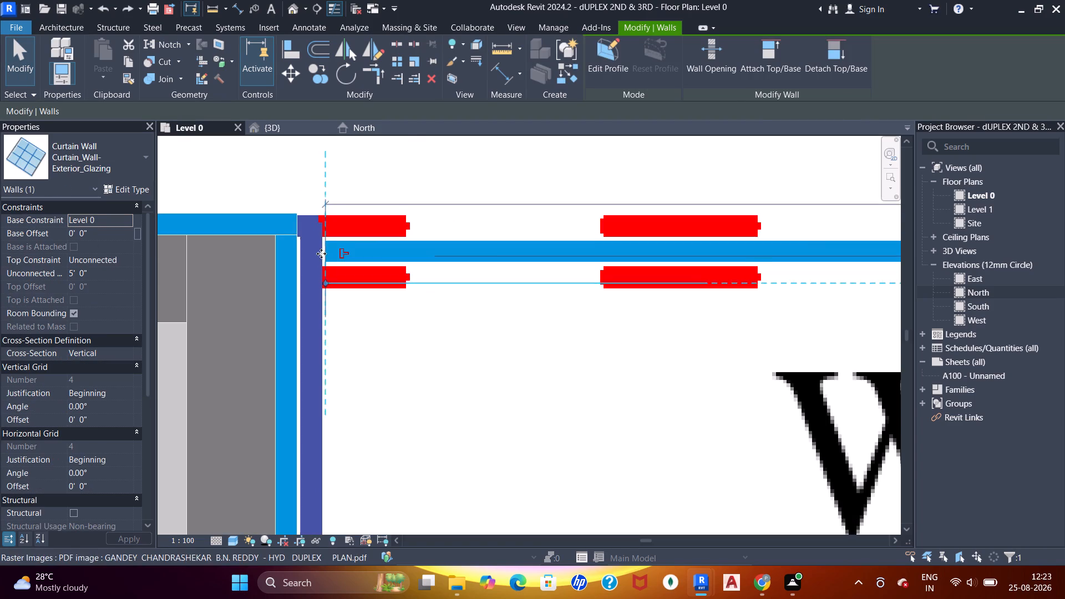
pyautogui.scroll(-7, 321, 259)
pyautogui.scroll(-7, 316, 318)
pyautogui.moveTo(307, 325); pyautogui.dragTo(521, 342, button='middle')
pyautogui.scroll(-6, 454, 320)
pyautogui.moveTo(339, 333); pyautogui.dragTo(466, 334, button='middle')
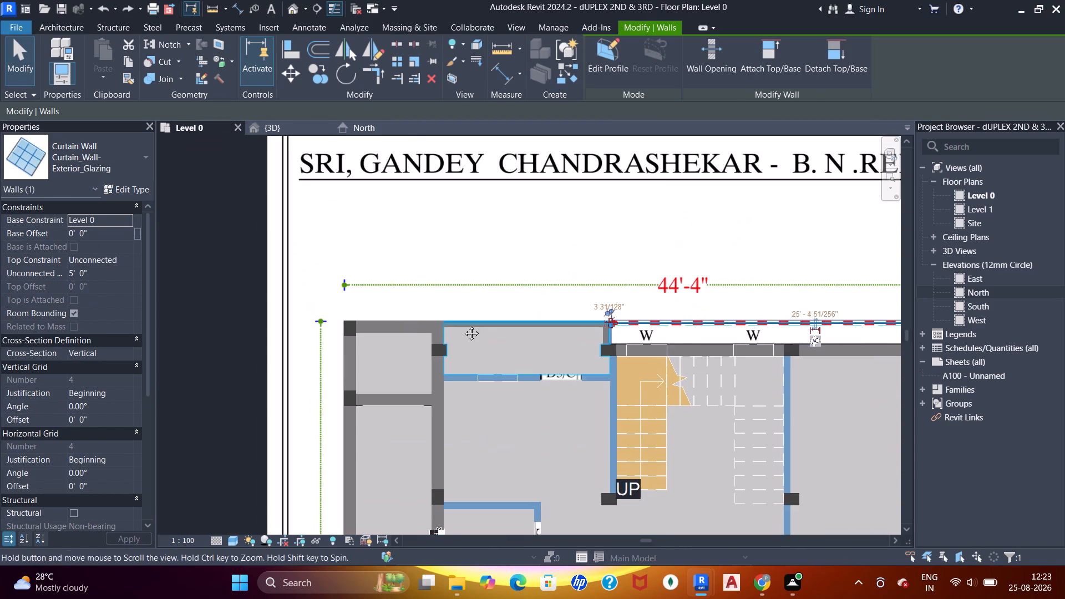
pyautogui.scroll(5, 525, 348)
pyautogui.scroll(5, 596, 322)
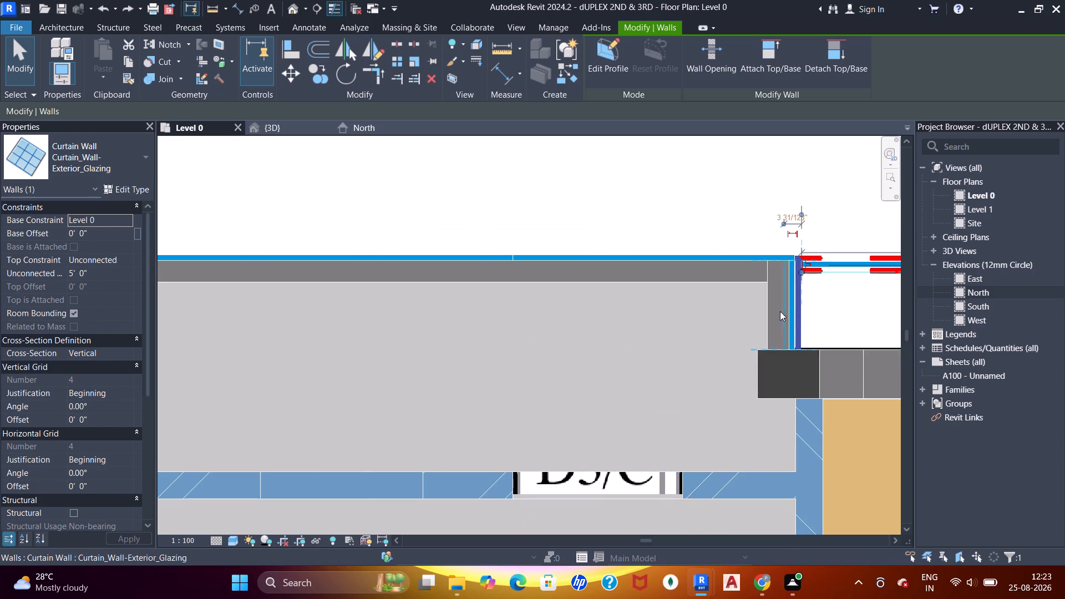
pyautogui.scroll(5, 780, 310)
pyautogui.moveTo(799, 301); pyautogui.dragTo(618, 339, button='middle')
pyautogui.click(605, 337)
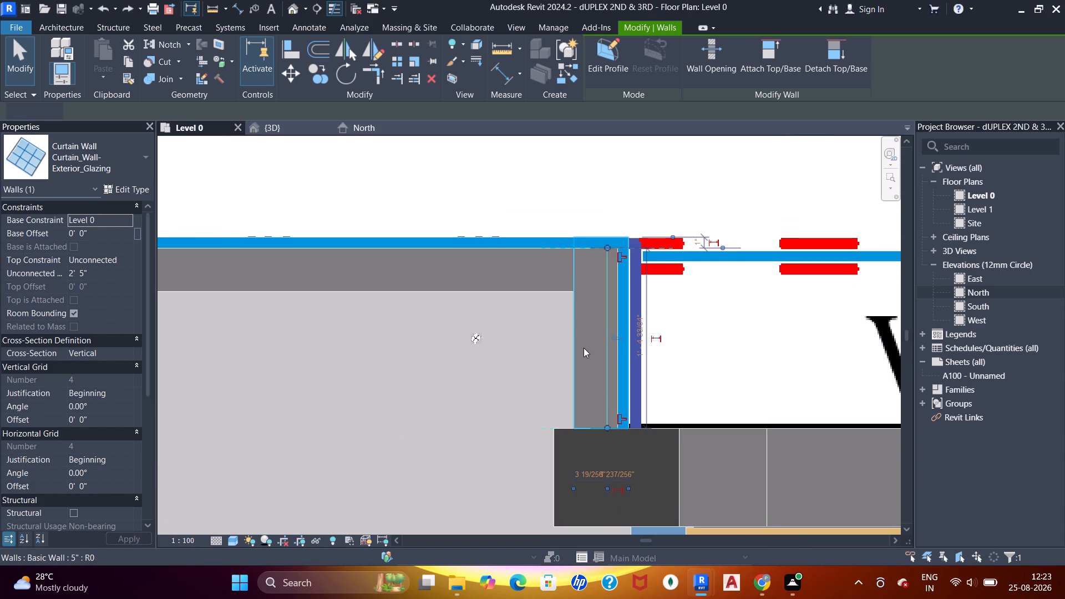
pyautogui.press('Escape')
pyautogui.click(581, 351)
pyautogui.press('h')
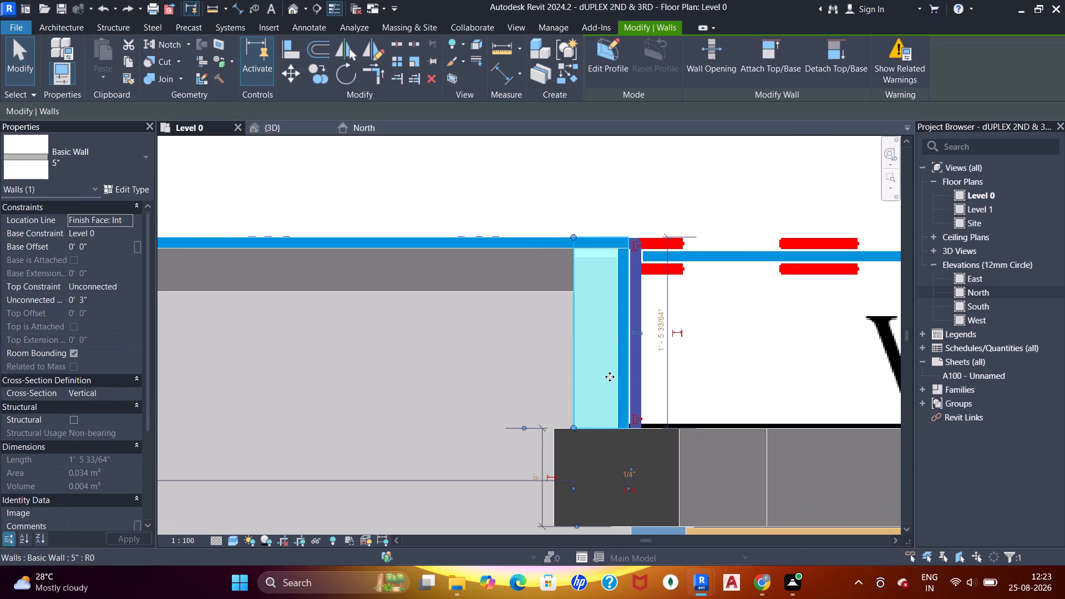
pyautogui.press('h')
pyautogui.click(626, 347)
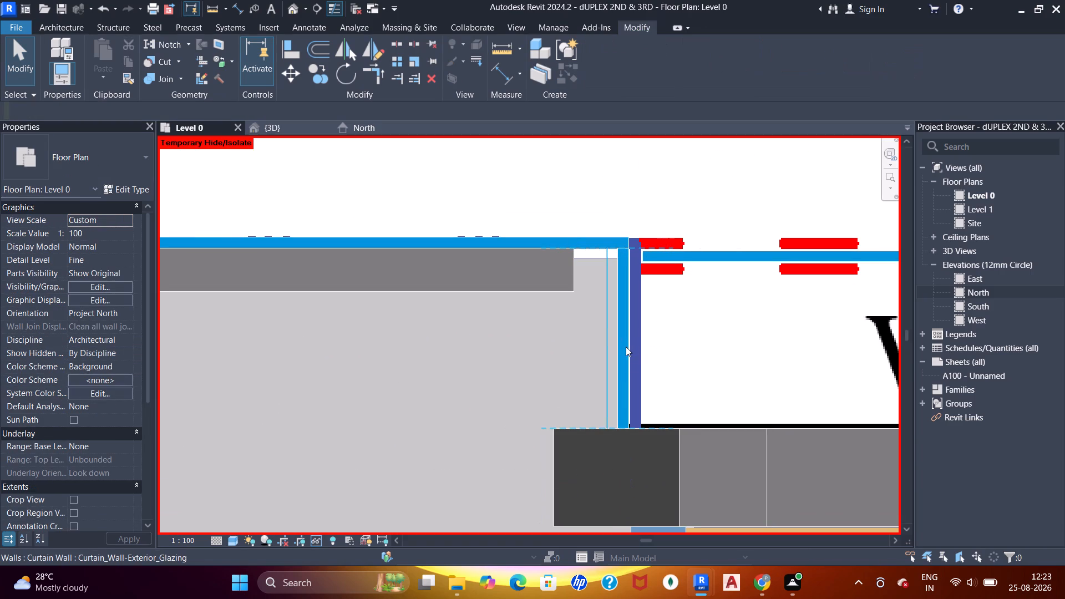
pyautogui.press('h')
pyautogui.press('h')
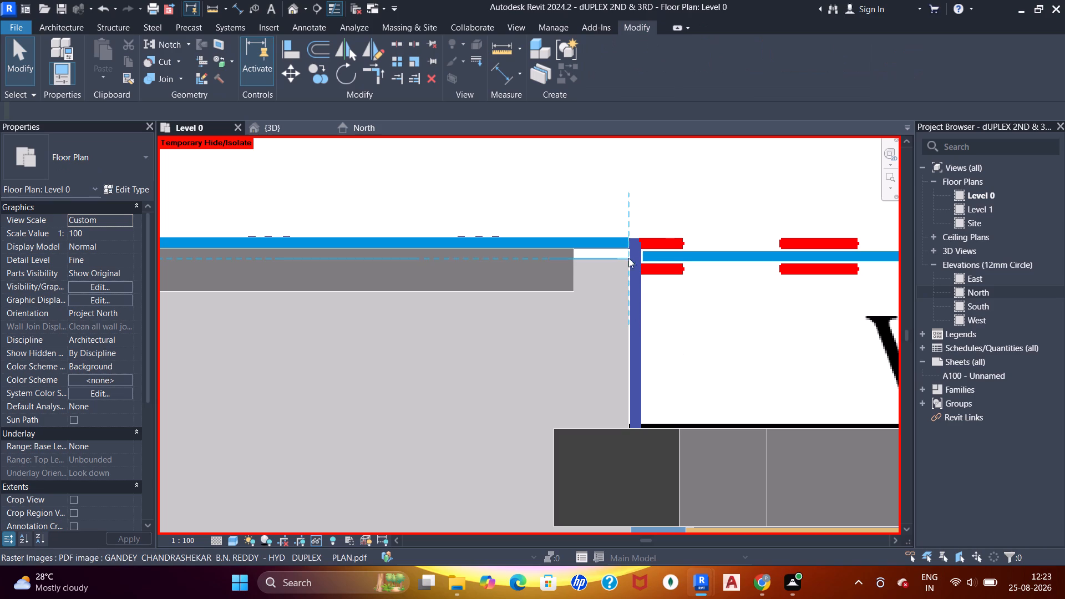
pyautogui.scroll(4, 637, 273)
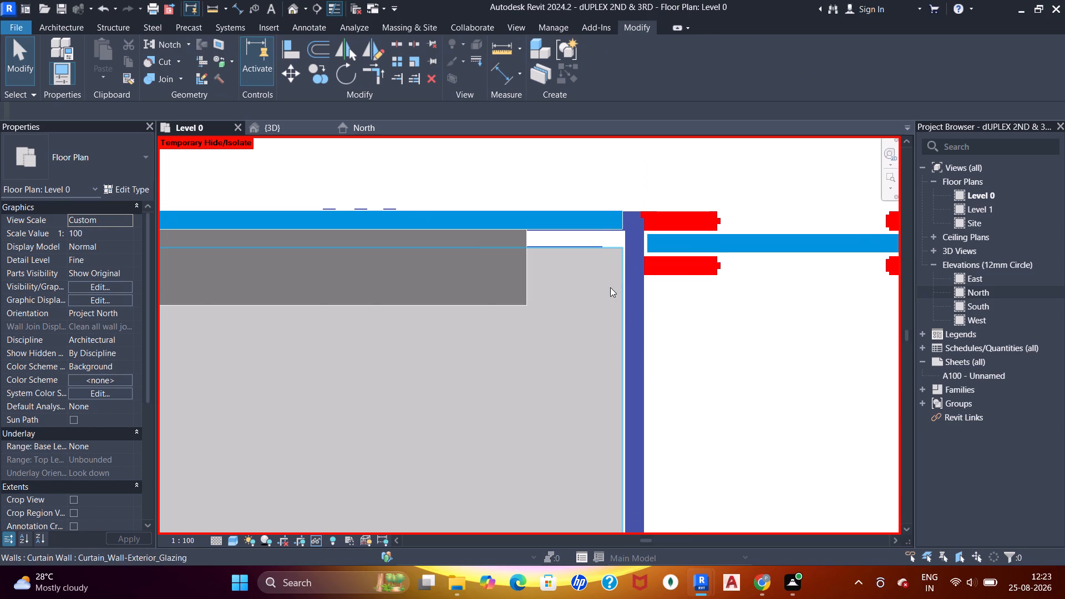
pyautogui.click(610, 287)
pyautogui.write('hh')
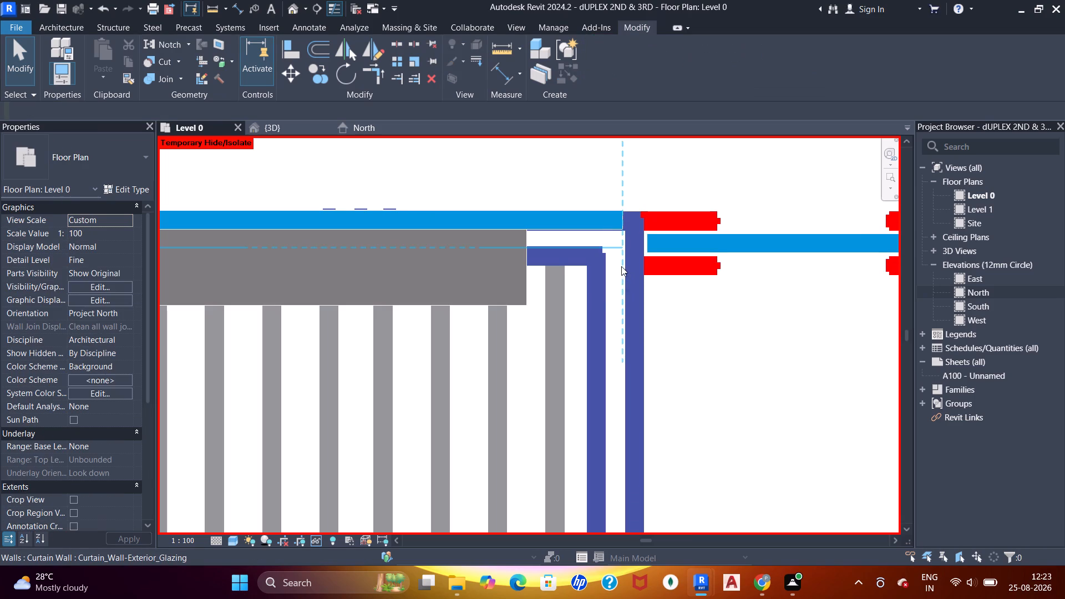
pyautogui.scroll(-6, 619, 280)
pyautogui.scroll(5, 643, 316)
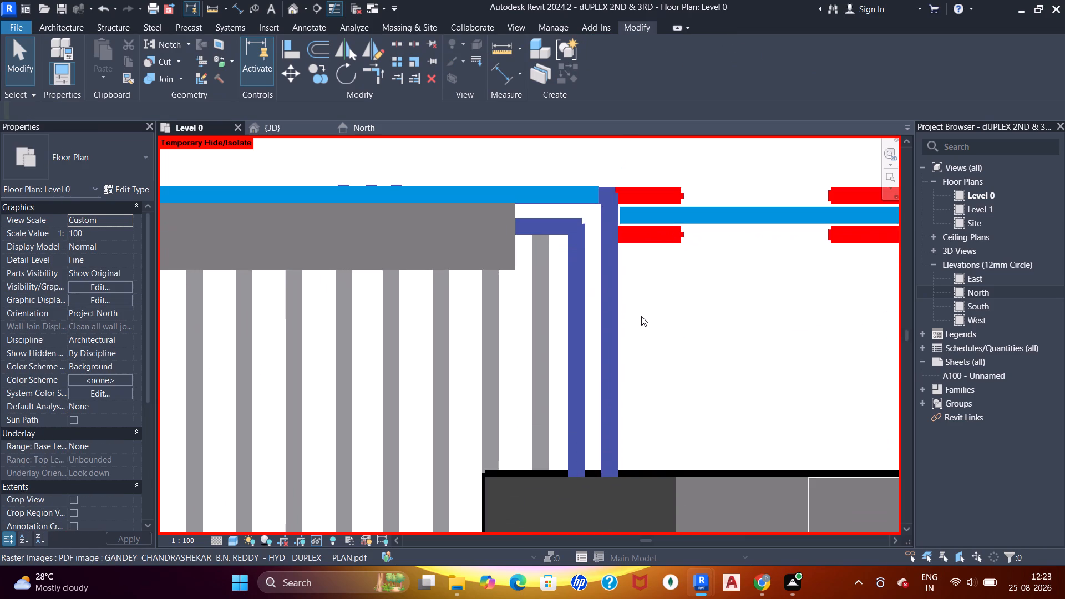
pyautogui.press('h')
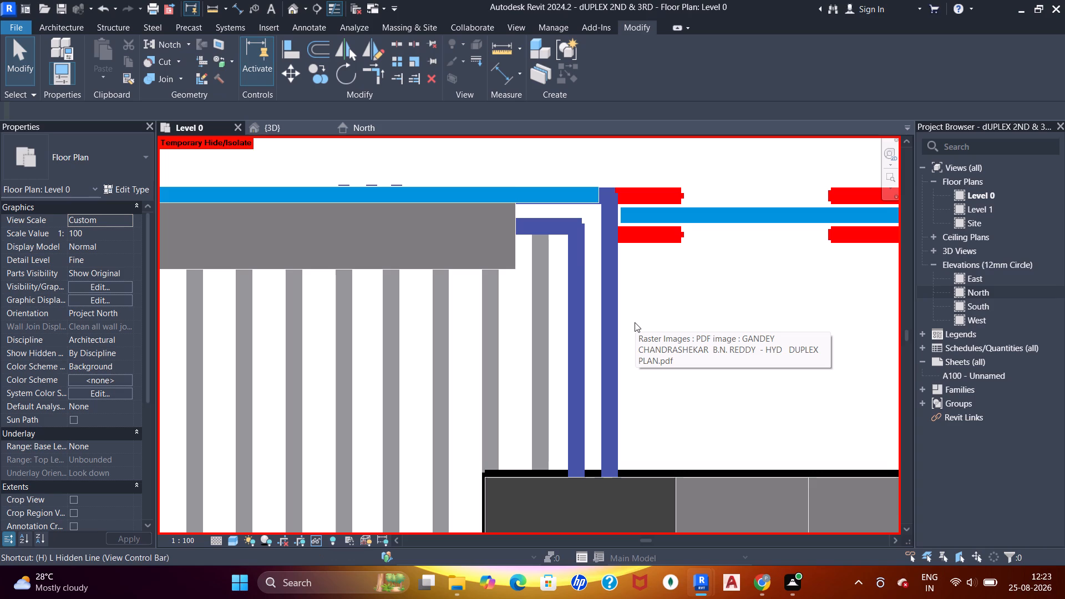
pyautogui.press('r')
# Extend the long projection curtain wall's near end to the outer face of the utility's stair-side curtain wall.
pyautogui.click(641, 210)
pyautogui.scroll(4, 620, 246)
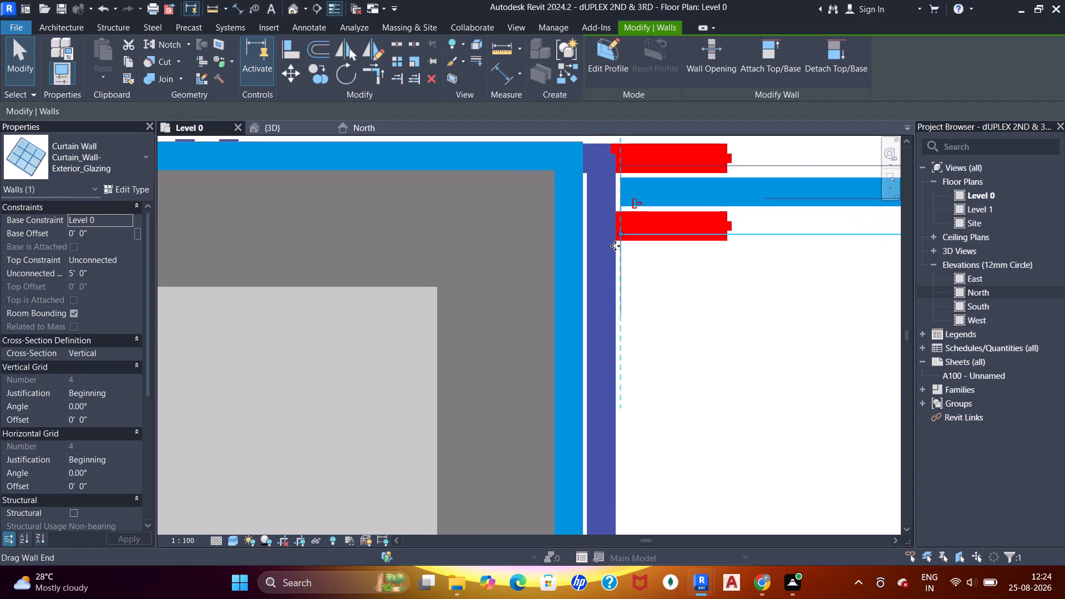
pyautogui.moveTo(621, 234); pyautogui.dragTo(586, 230)
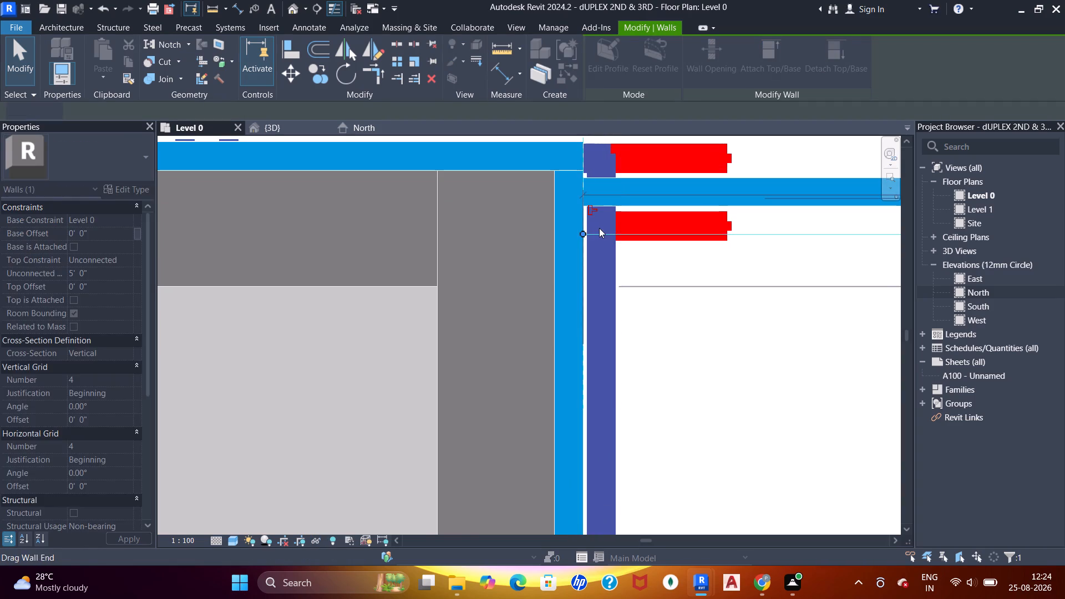
pyautogui.press('Escape')
pyautogui.press('Escape')
pyautogui.scroll(-12, 620, 223)
pyautogui.moveTo(694, 224); pyautogui.dragTo(529, 216, button='middle')
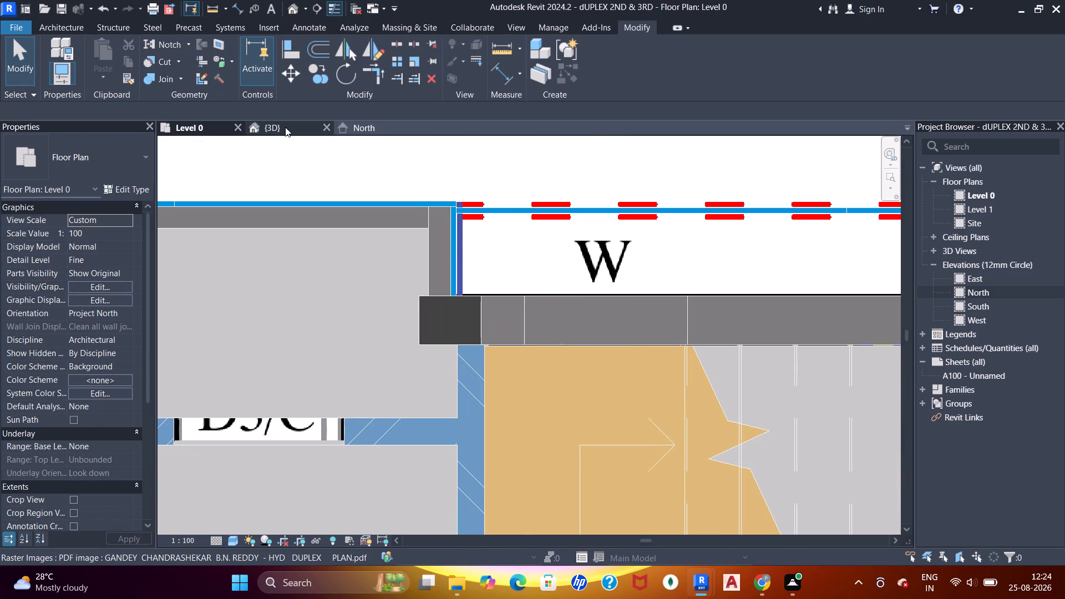
# Set the unconnected height of the long projection curtain wall and its return curtain wall to 3'.
pyautogui.click(286, 133)
pyautogui.scroll(-6, 433, 283)
pyautogui.keyDown('shift'); pyautogui.moveTo(426, 299); pyautogui.dragTo(490, 329, button='middle'); pyautogui.keyUp('shift')
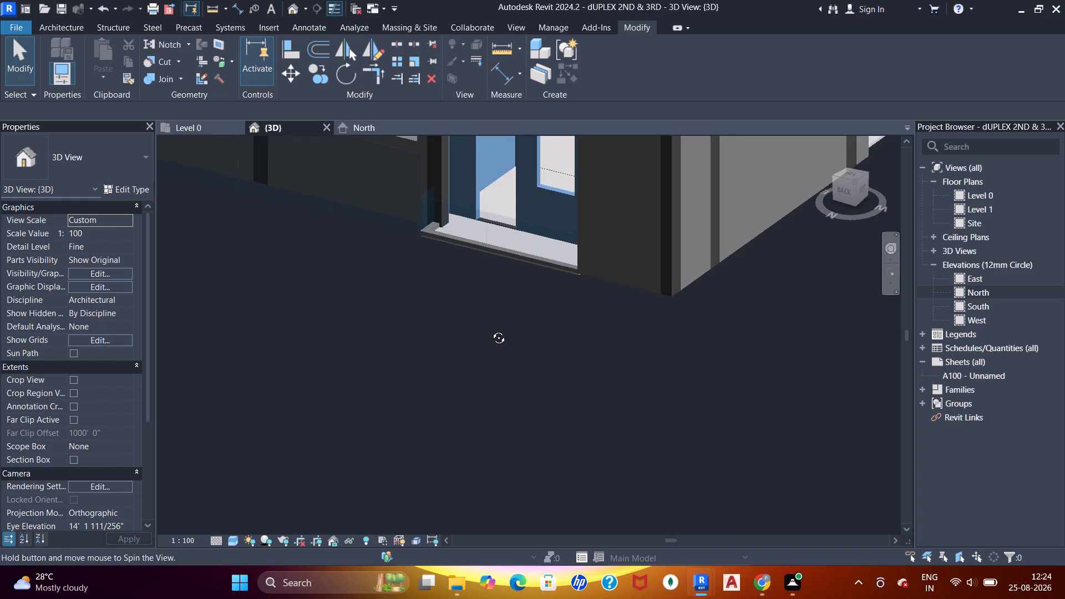
pyautogui.keyDown('shift'); pyautogui.moveTo(490, 329); pyautogui.dragTo(505, 334, button='middle'); pyautogui.keyUp('shift')
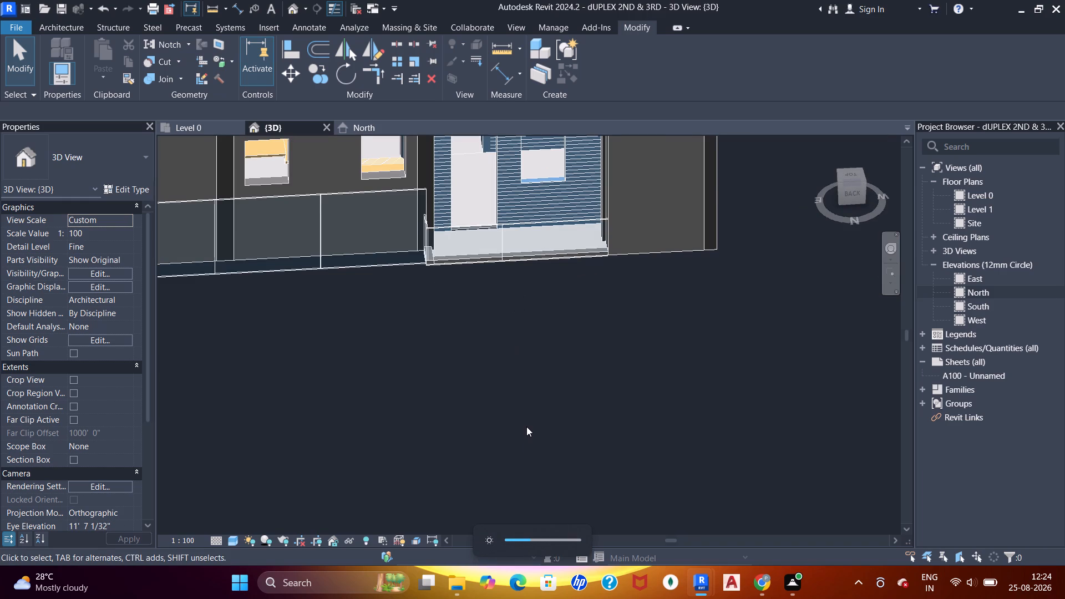
pyautogui.keyDown('shift'); pyautogui.moveTo(449, 419); pyautogui.dragTo(515, 385, button='middle'); pyautogui.keyUp('shift')
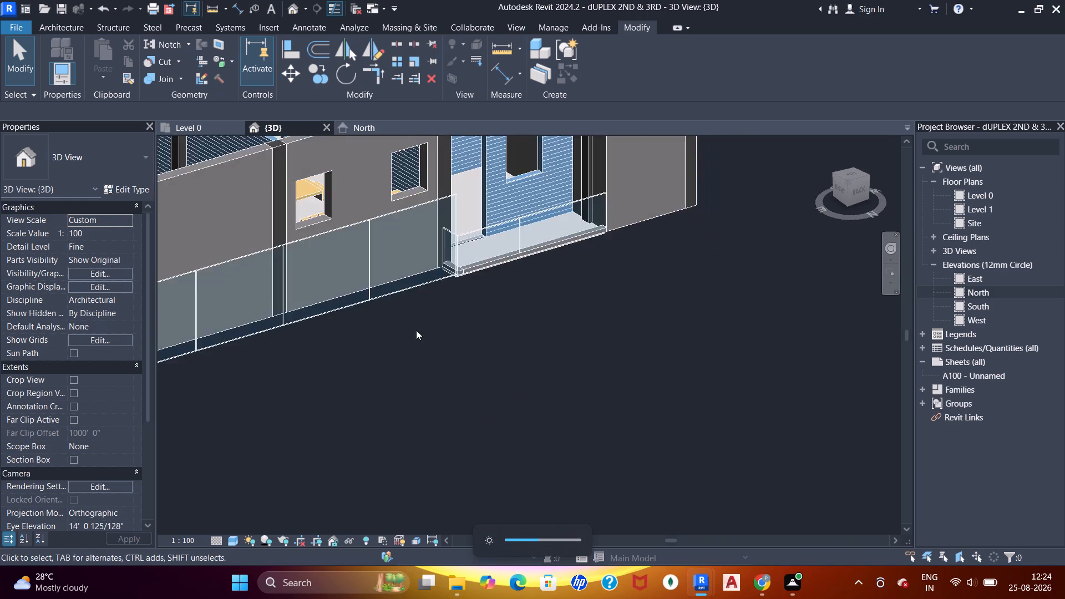
pyautogui.scroll(-4, 410, 332)
pyautogui.moveTo(401, 360); pyautogui.dragTo(503, 339, button='middle')
pyautogui.keyDown('shift'); pyautogui.moveTo(441, 353); pyautogui.dragTo(524, 419, button='middle'); pyautogui.keyUp('shift')
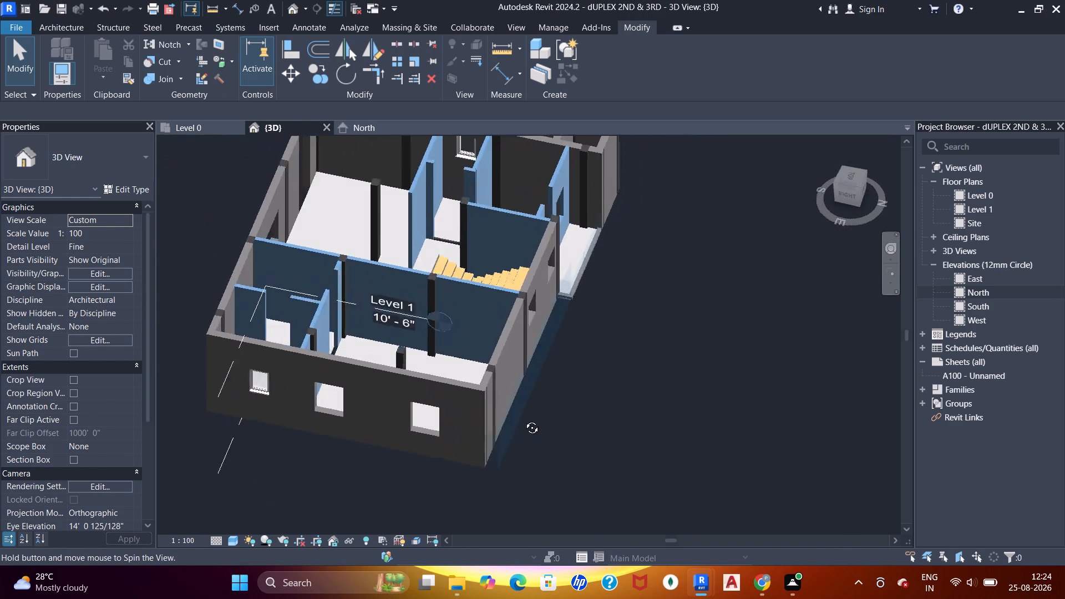
pyautogui.keyDown('shift'); pyautogui.moveTo(524, 419); pyautogui.dragTo(515, 319, button='middle'); pyautogui.keyUp('shift')
pyautogui.scroll(4, 510, 308)
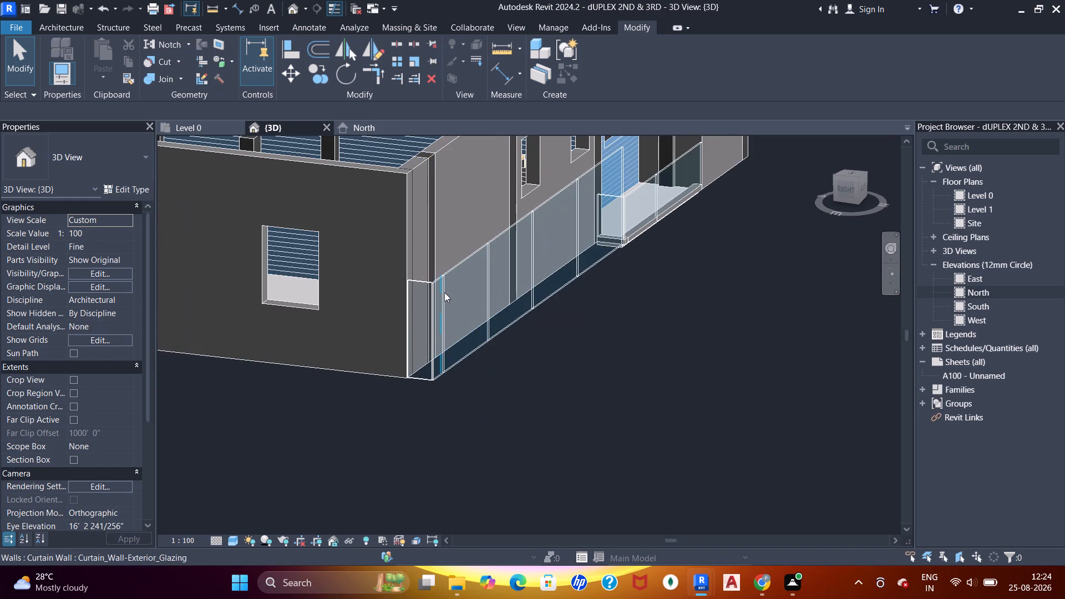
pyautogui.click(453, 295)
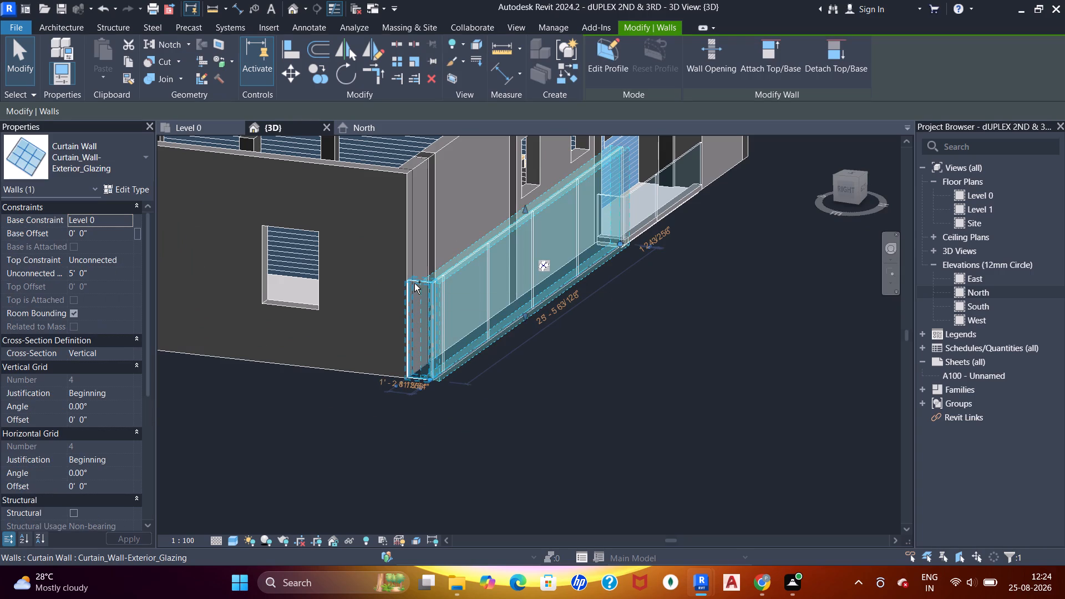
pyautogui.keyDown('ctrl'); pyautogui.click(414, 283); pyautogui.keyUp('ctrl')
pyautogui.click(113, 279)
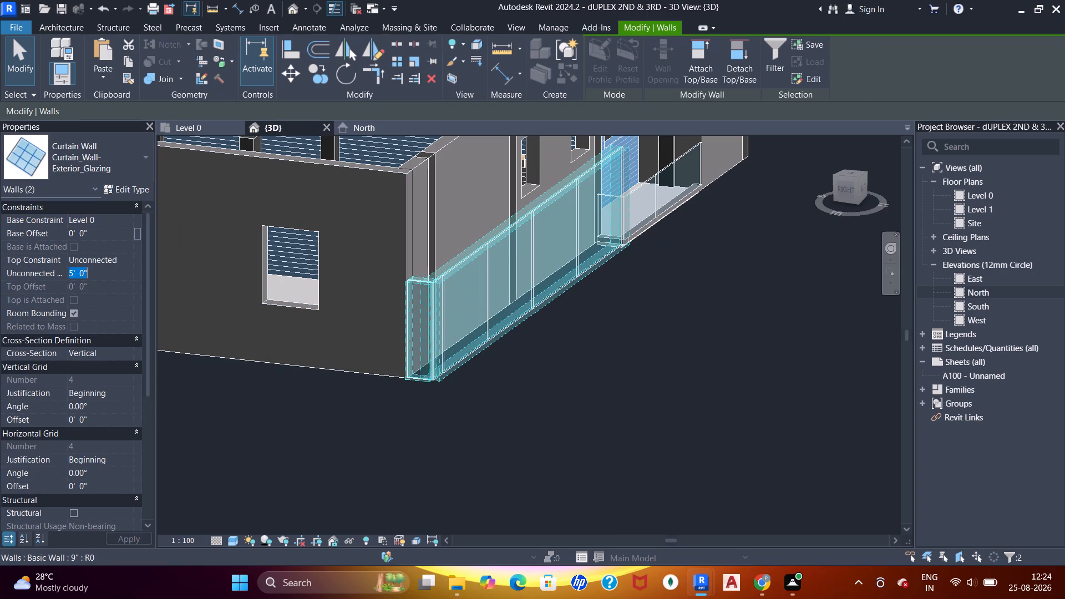
pyautogui.write("3'")
pyautogui.press('Return')
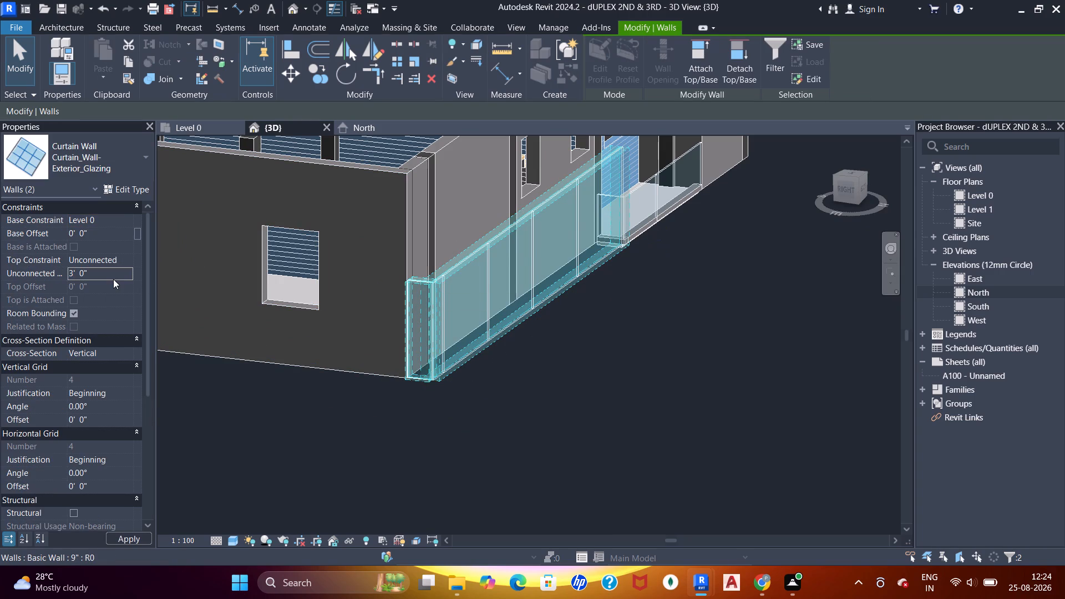
pyautogui.press('Escape')
# Examine the projection and utility curtain walls from several sides in the 3D view.
pyautogui.scroll(-4, 515, 298)
pyautogui.keyDown('shift'); pyautogui.moveTo(591, 339); pyautogui.dragTo(474, 269, button='middle'); pyautogui.keyUp('shift')
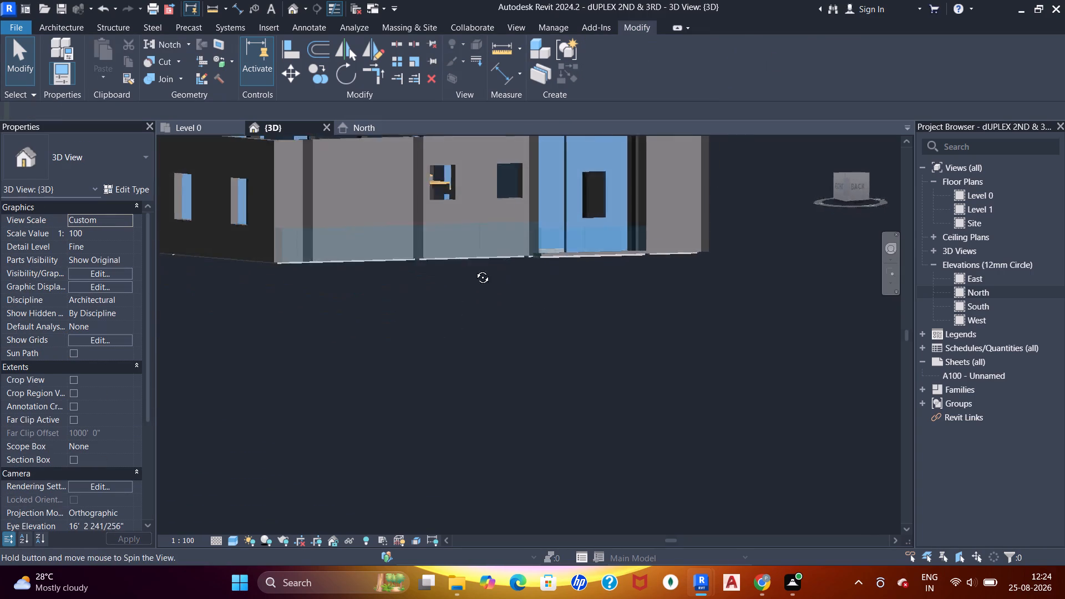
pyautogui.keyDown('shift'); pyautogui.moveTo(474, 269); pyautogui.dragTo(449, 266, button='middle'); pyautogui.keyUp('shift')
pyautogui.keyDown('shift'); pyautogui.moveTo(505, 265); pyautogui.dragTo(374, 337, button='middle'); pyautogui.keyUp('shift')
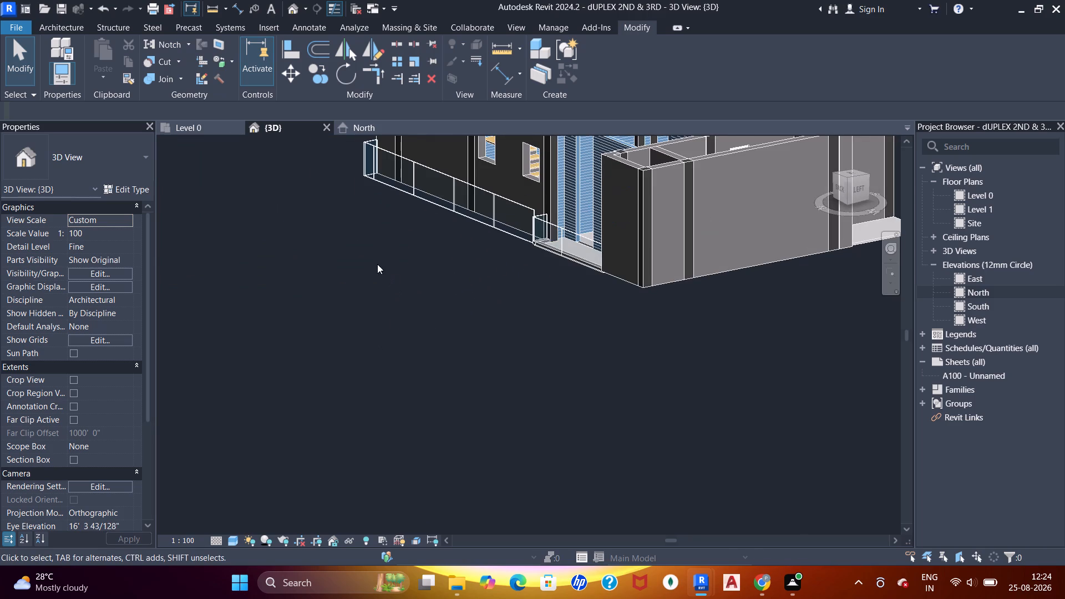
pyautogui.scroll(-4, 376, 264)
pyautogui.keyDown('shift'); pyautogui.moveTo(367, 271); pyautogui.dragTo(610, 307, button='middle'); pyautogui.keyUp('shift')
pyautogui.scroll(6, 409, 295)
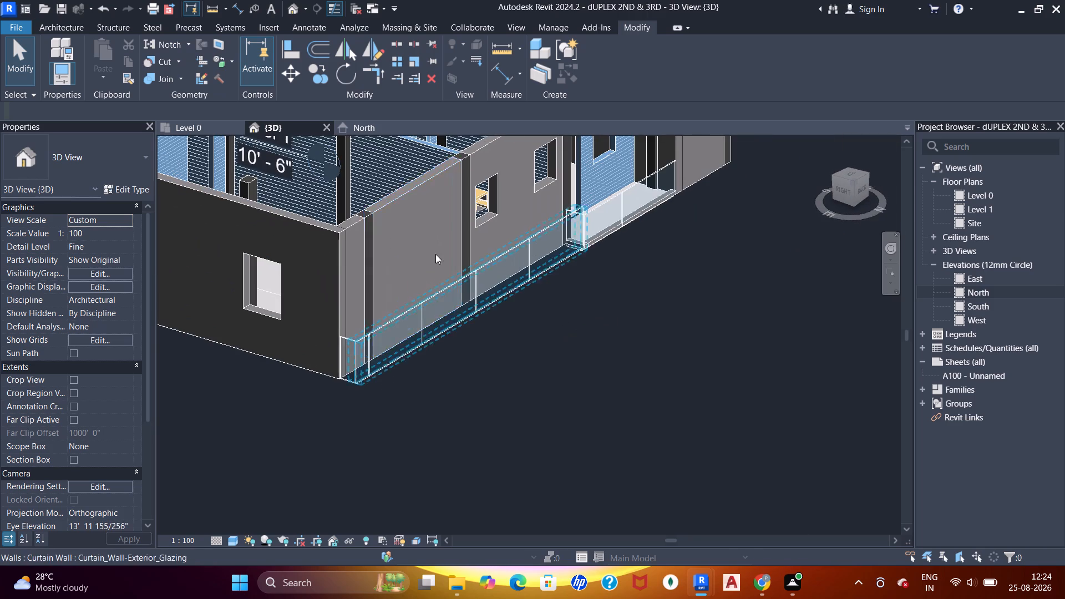
# On the Level 0 plan, nudge the long projection curtain wall outward into line with the utility's outer curtain wall.
pyautogui.click(171, 123)
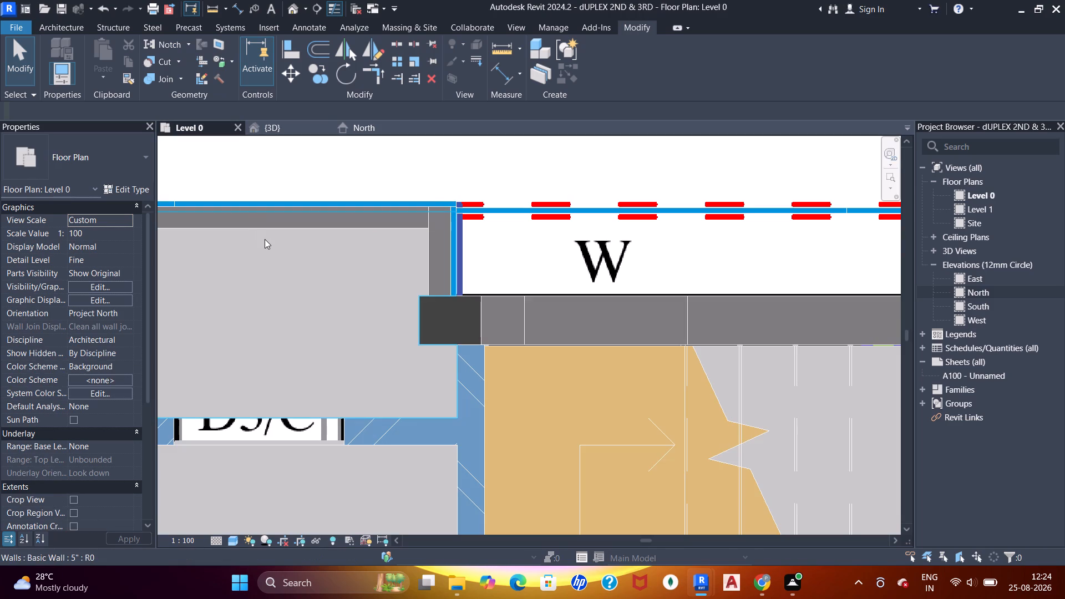
pyautogui.press('Escape')
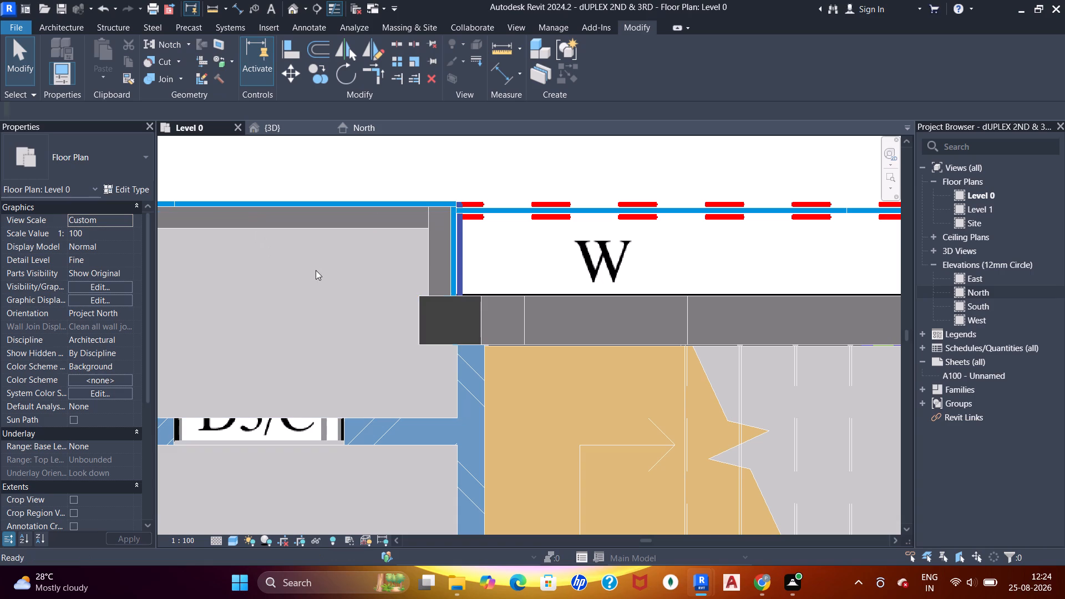
pyautogui.press('Escape')
pyautogui.press('Escape')
pyautogui.scroll(-5, 572, 235)
pyautogui.moveTo(599, 233); pyautogui.dragTo(530, 243, button='middle')
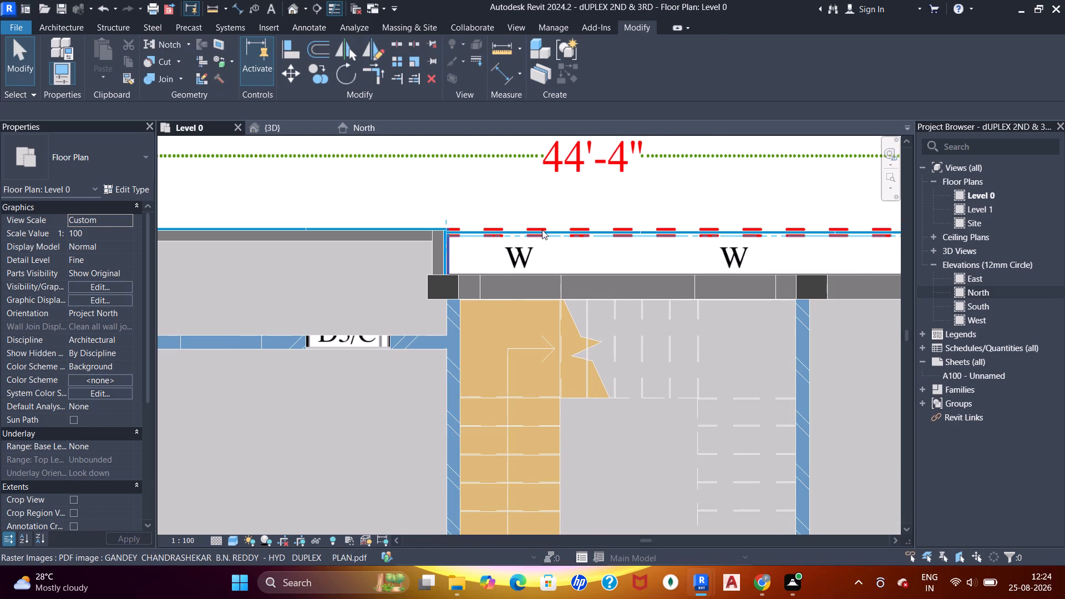
pyautogui.click(542, 230)
pyautogui.scroll(11, 536, 228)
pyautogui.moveTo(533, 230); pyautogui.dragTo(589, 253, button='middle')
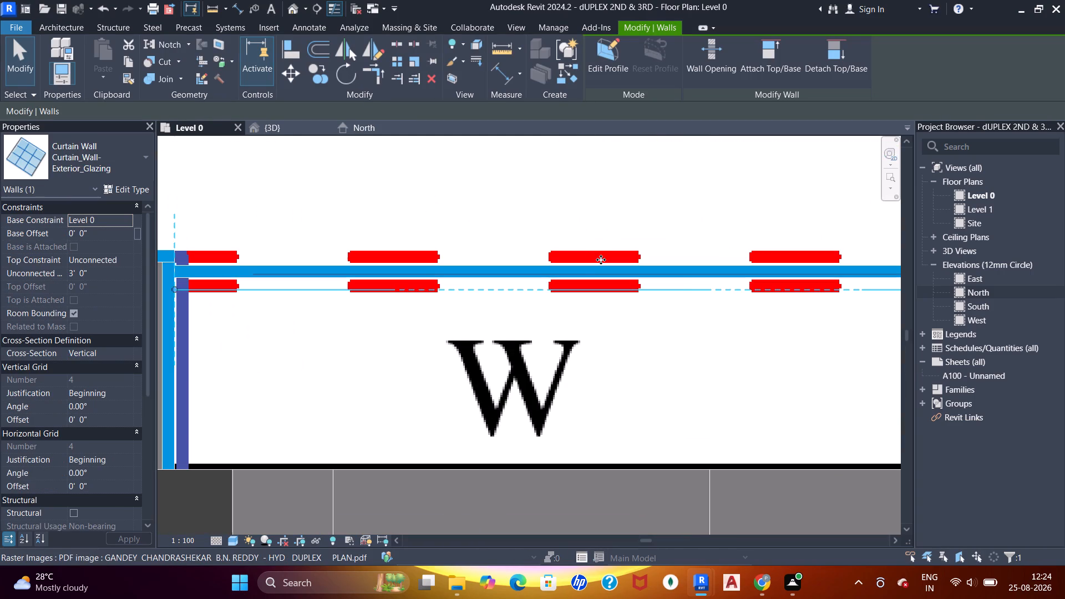
pyautogui.press('Up')
pyautogui.press('Up')
pyautogui.press('Up')
pyautogui.press('Up')
pyautogui.press('Up')
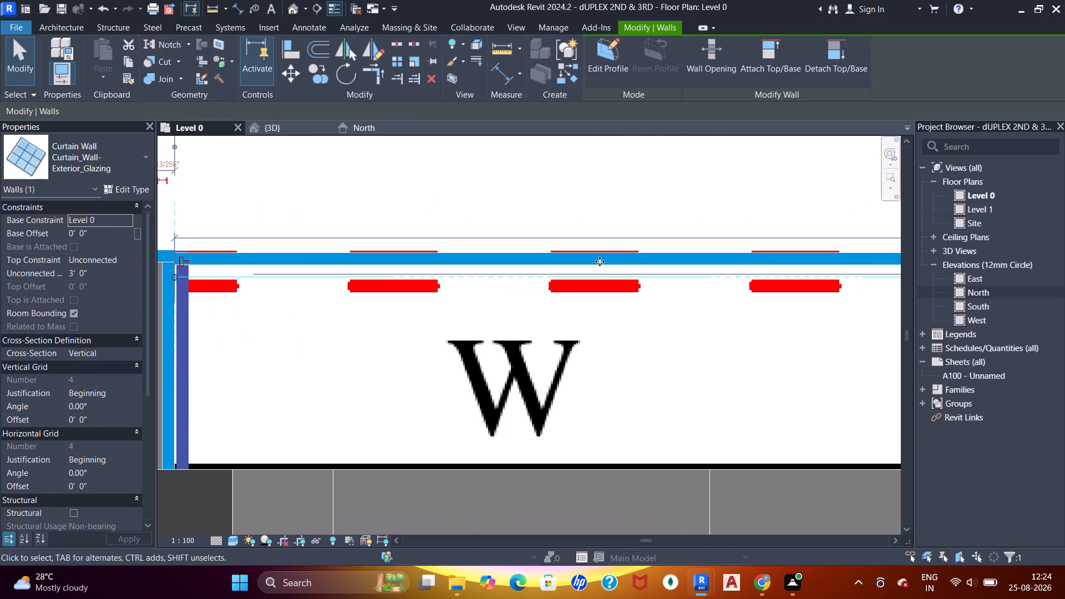
pyautogui.moveTo(286, 268); pyautogui.dragTo(480, 316, button='middle')
pyautogui.scroll(12, 404, 280)
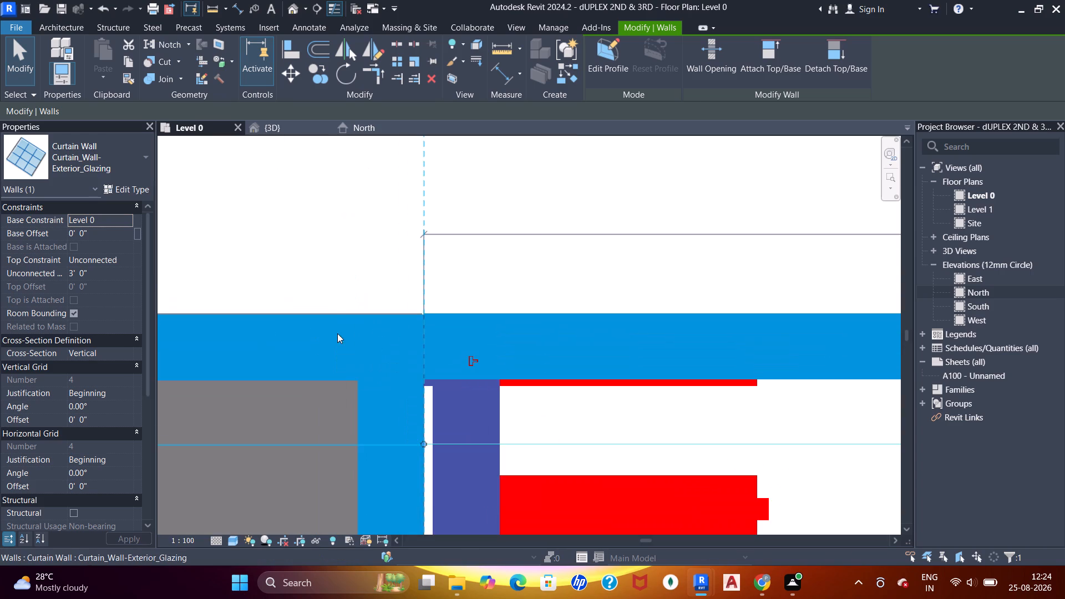
# Nudge the return curtain wall at the projection's far end outward onto the outer red dashed line.
pyautogui.scroll(-20, 388, 314)
pyautogui.moveTo(719, 329); pyautogui.dragTo(414, 327, button='middle')
pyautogui.moveTo(644, 332); pyautogui.dragTo(320, 337, button='middle')
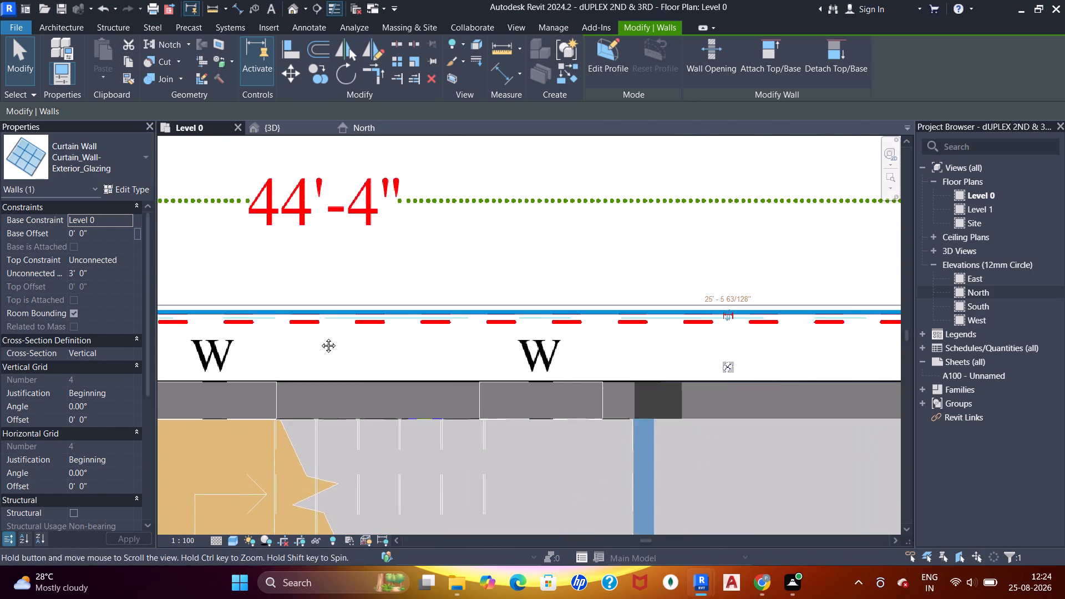
pyautogui.moveTo(320, 337); pyautogui.dragTo(281, 334, button='middle')
pyautogui.moveTo(572, 351); pyautogui.dragTo(223, 333, button='middle')
pyautogui.moveTo(544, 360); pyautogui.dragTo(455, 362, button='middle')
pyautogui.scroll(11, 631, 337)
pyautogui.press('Escape')
pyautogui.press('Escape')
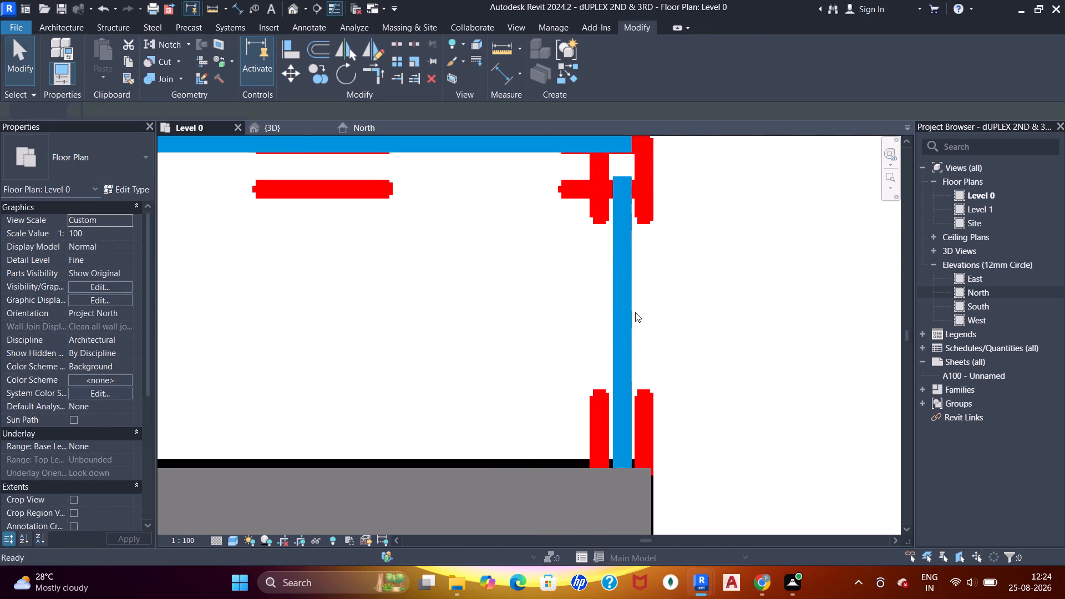
pyautogui.click(635, 312)
pyautogui.moveTo(658, 284); pyautogui.dragTo(656, 394, button='middle')
pyautogui.press('Right')
pyautogui.press('Right')
pyautogui.press('Right')
pyautogui.press('Right')
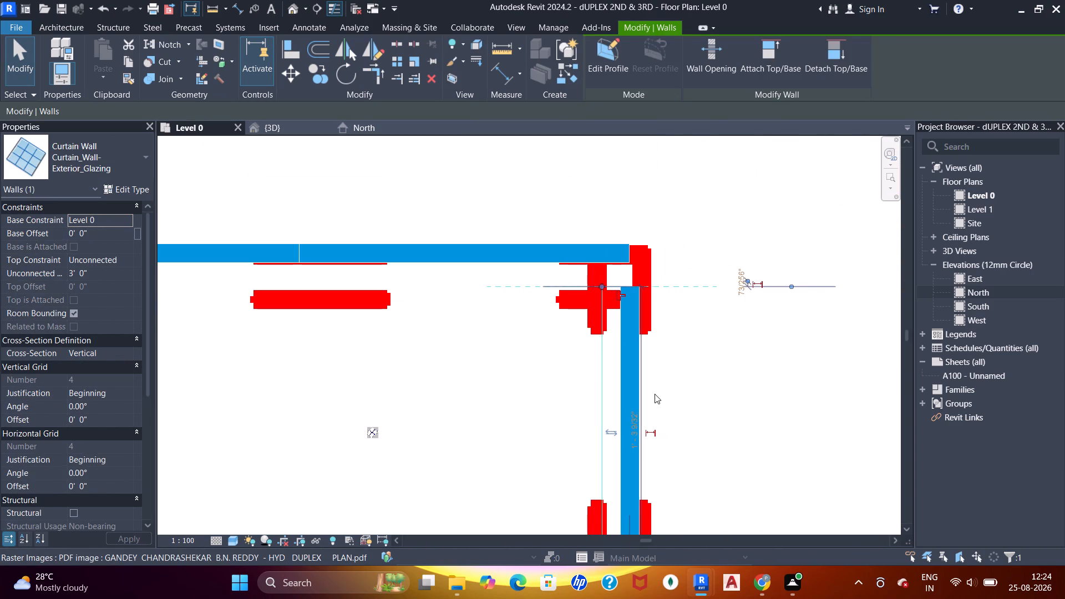
pyautogui.press('Right')
pyautogui.press('Right')
pyautogui.press('Right')
pyautogui.press('Right')
pyautogui.press('Right')
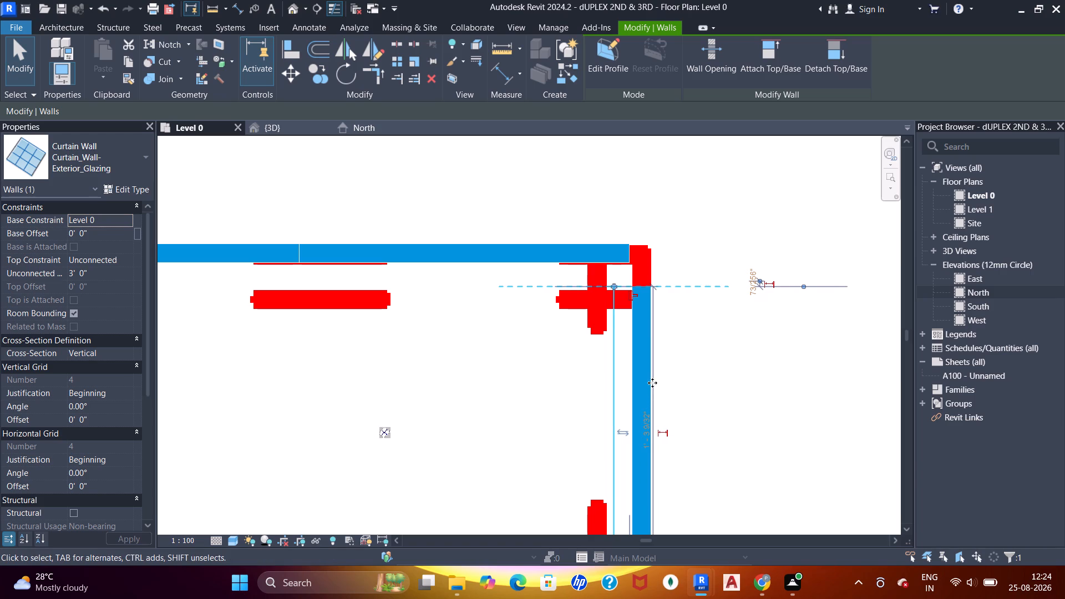
# Close the projection's far corner by extending the long curtain wall to the return's outer face and the return to the long wall's inner face.
pyautogui.moveTo(636, 333); pyautogui.dragTo(633, 395, button='middle')
pyautogui.scroll(4, 622, 333)
pyautogui.click(607, 314)
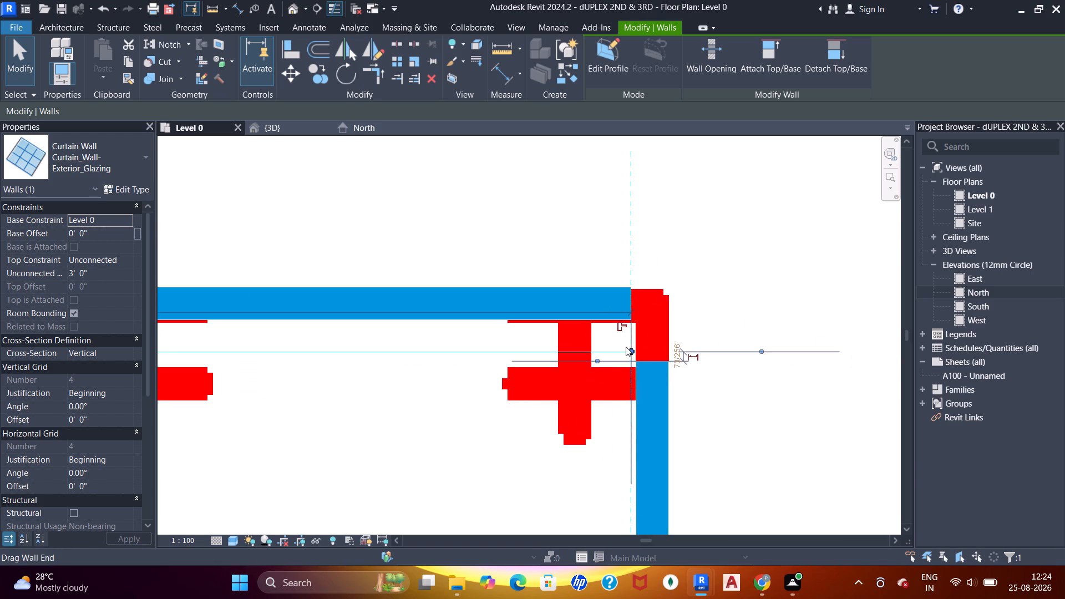
pyautogui.moveTo(635, 347); pyautogui.dragTo(669, 349)
pyautogui.click(652, 391)
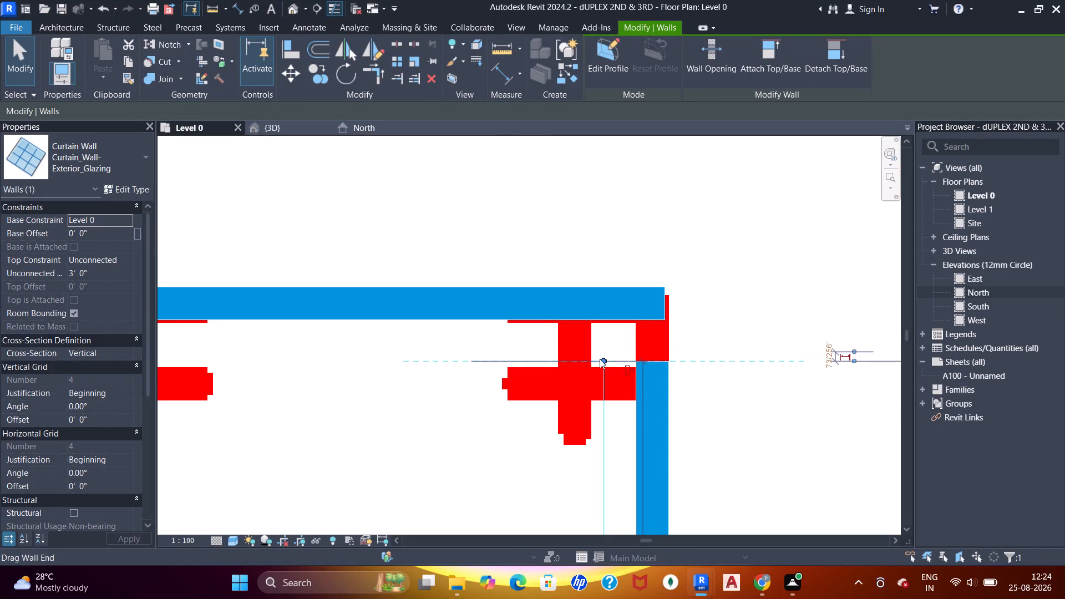
pyautogui.moveTo(604, 359); pyautogui.dragTo(610, 321)
pyautogui.press('Escape')
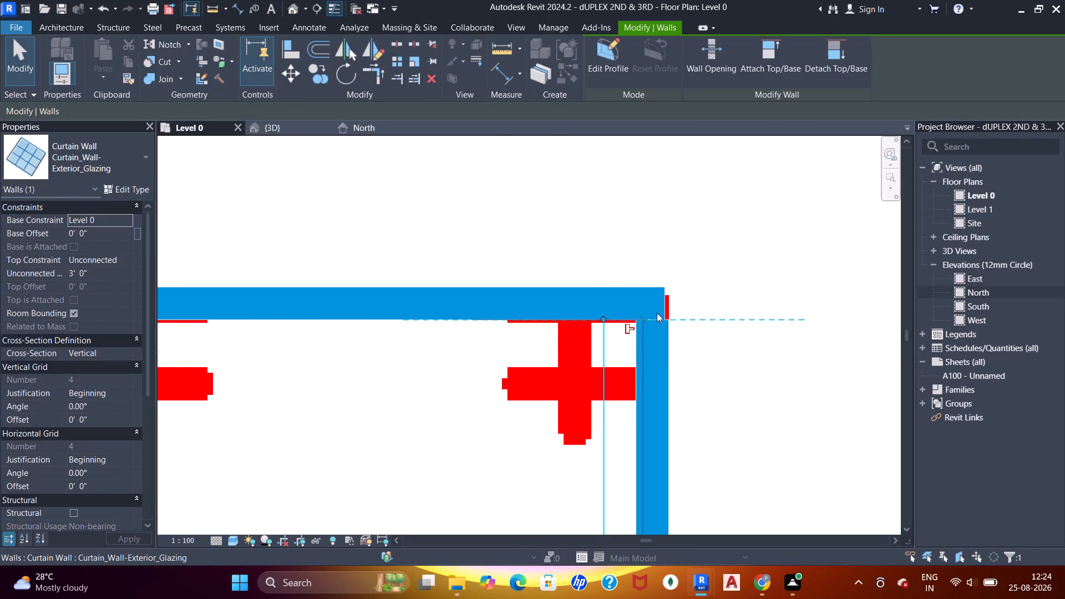
pyautogui.click(661, 303)
pyautogui.scroll(4, 656, 338)
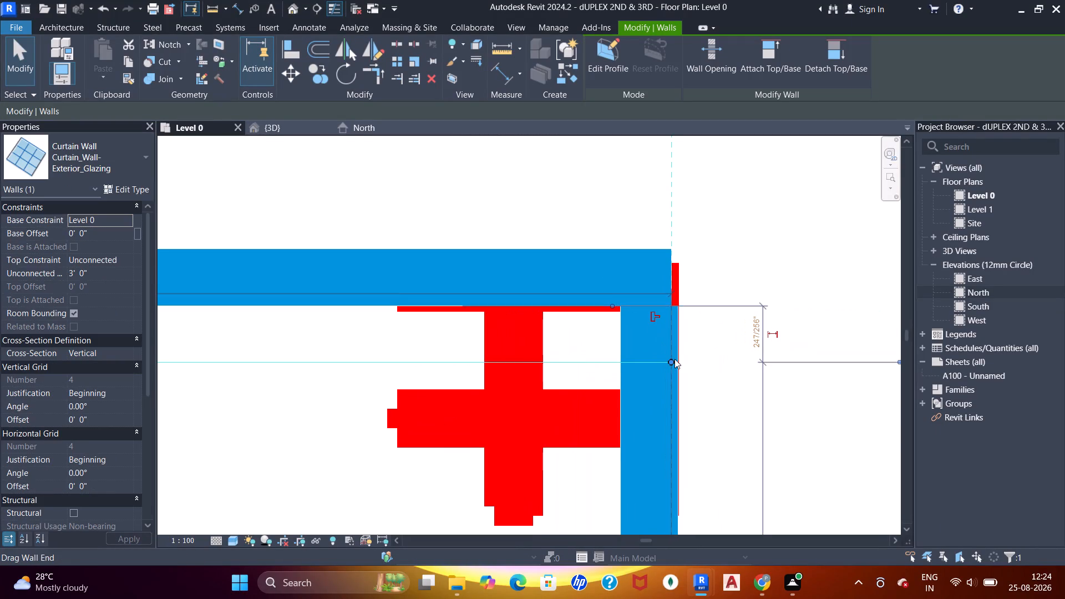
pyautogui.moveTo(672, 359); pyautogui.dragTo(679, 361)
pyautogui.press('Escape')
pyautogui.scroll(-14, 622, 271)
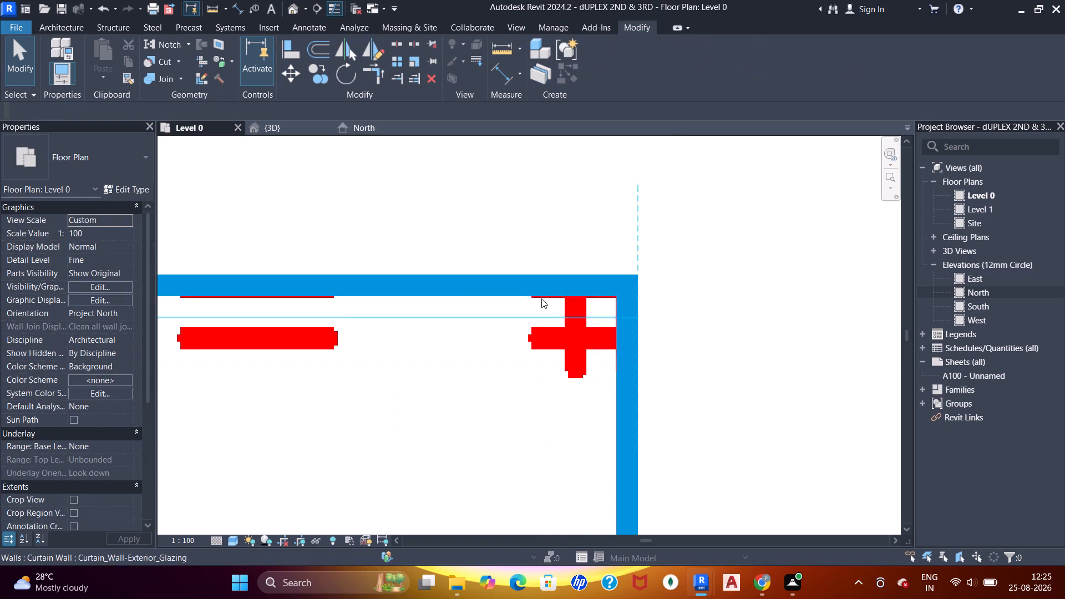
# Examine the curtain-wall corner in 3D and compare the projection with the plan PDF in wireframe display, restoring the shaded display.
pyautogui.click(261, 134)
pyautogui.keyDown('shift'); pyautogui.moveTo(490, 343); pyautogui.dragTo(562, 307, button='middle'); pyautogui.keyUp('shift')
pyautogui.press('Escape')
pyautogui.keyDown('shift'); pyautogui.scroll(1, 642, 366); pyautogui.keyUp('shift')
pyautogui.keyDown('shift'); pyautogui.moveTo(643, 366); pyautogui.dragTo(602, 414, button='middle'); pyautogui.keyUp('shift')
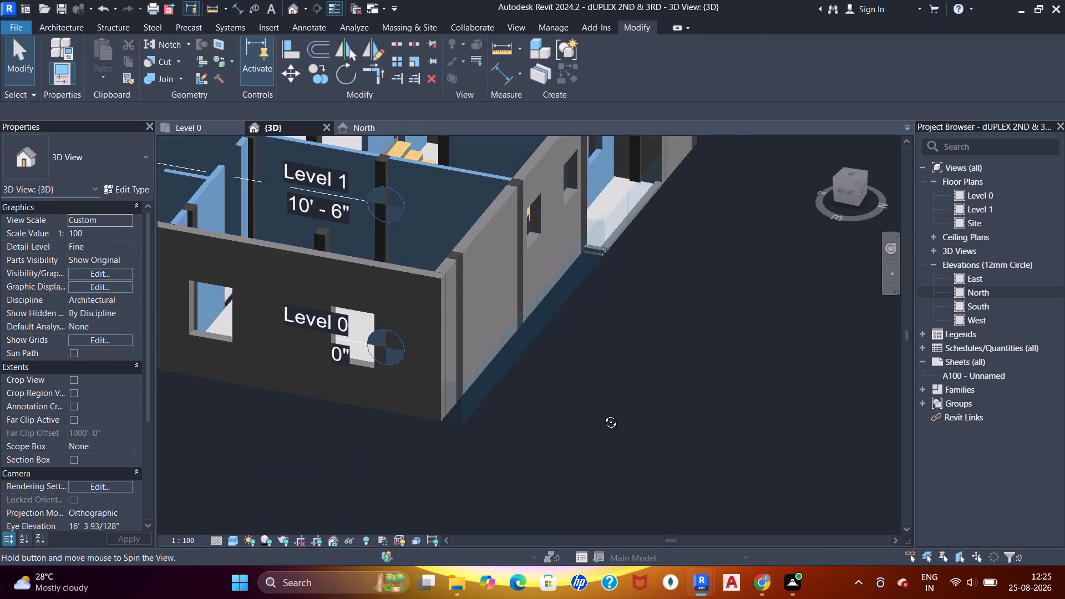
pyautogui.keyDown('shift'); pyautogui.moveTo(602, 414); pyautogui.dragTo(602, 414, button='middle'); pyautogui.keyUp('shift')
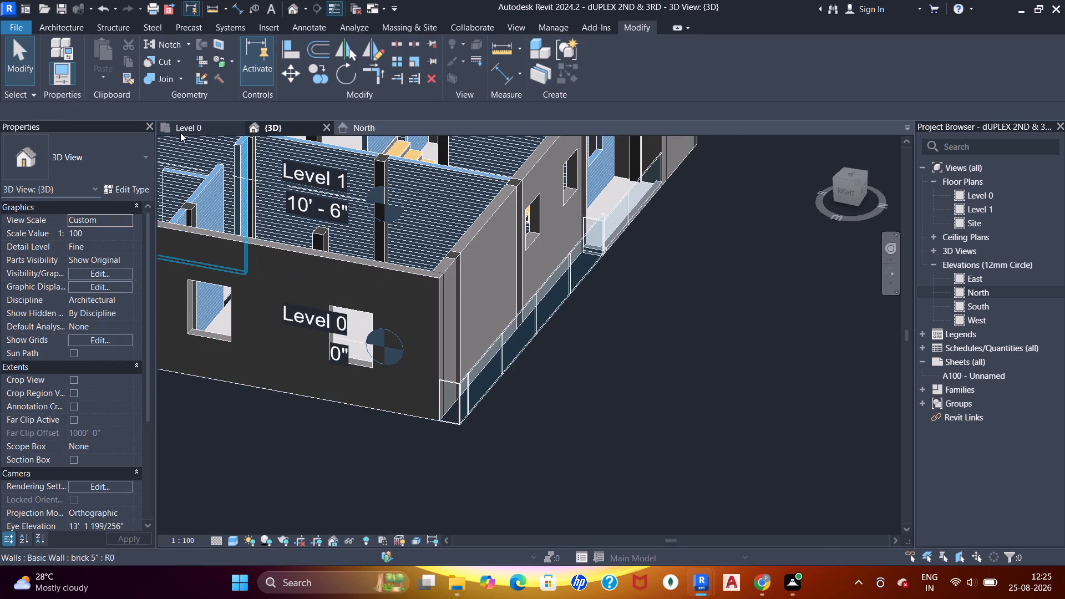
pyautogui.click(180, 133)
pyautogui.scroll(-8, 552, 368)
pyautogui.moveTo(484, 367); pyautogui.dragTo(616, 319, button='middle')
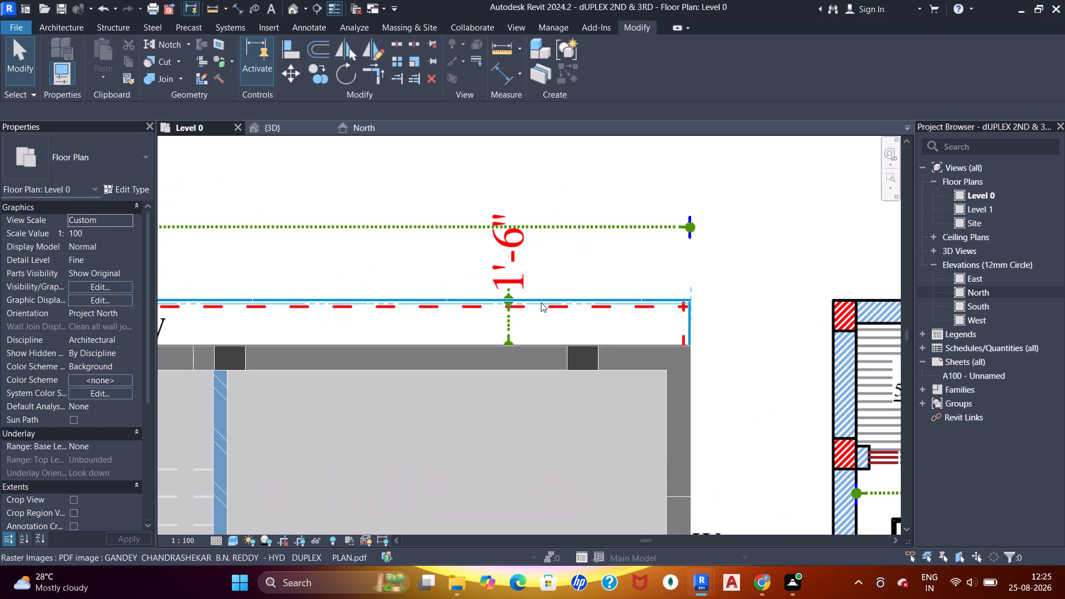
pyautogui.scroll(-3, 535, 309)
pyautogui.moveTo(535, 327); pyautogui.dragTo(693, 302, button='middle')
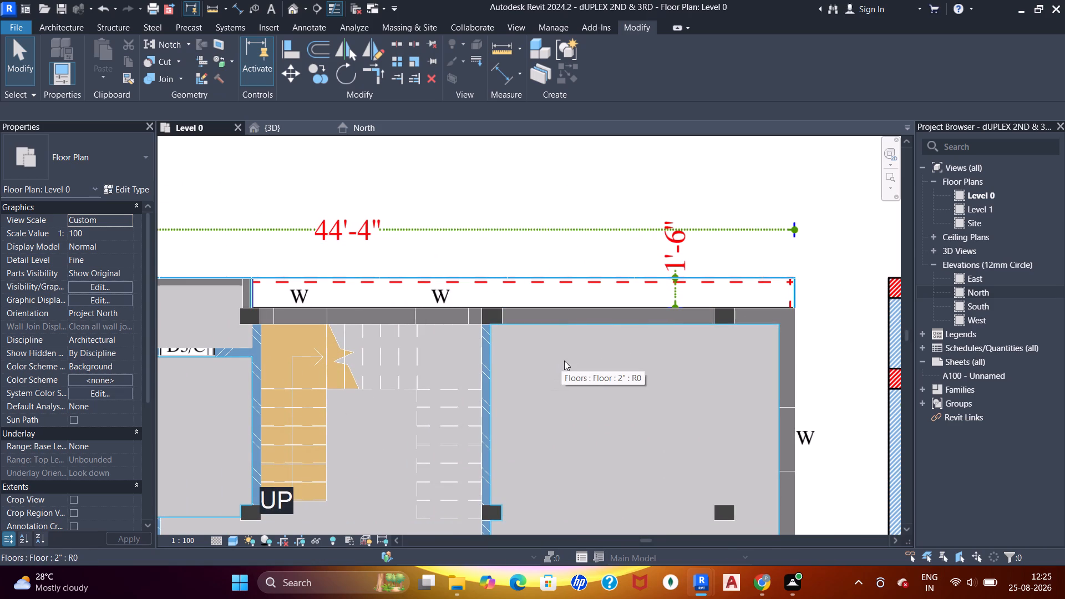
pyautogui.write('wf')
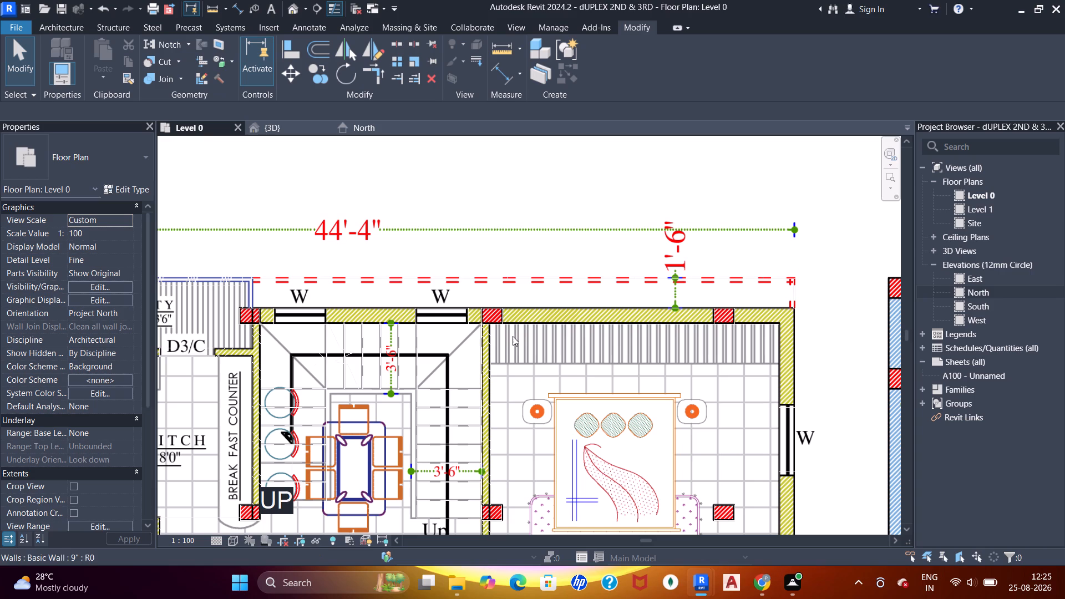
pyautogui.scroll(-2, 377, 230)
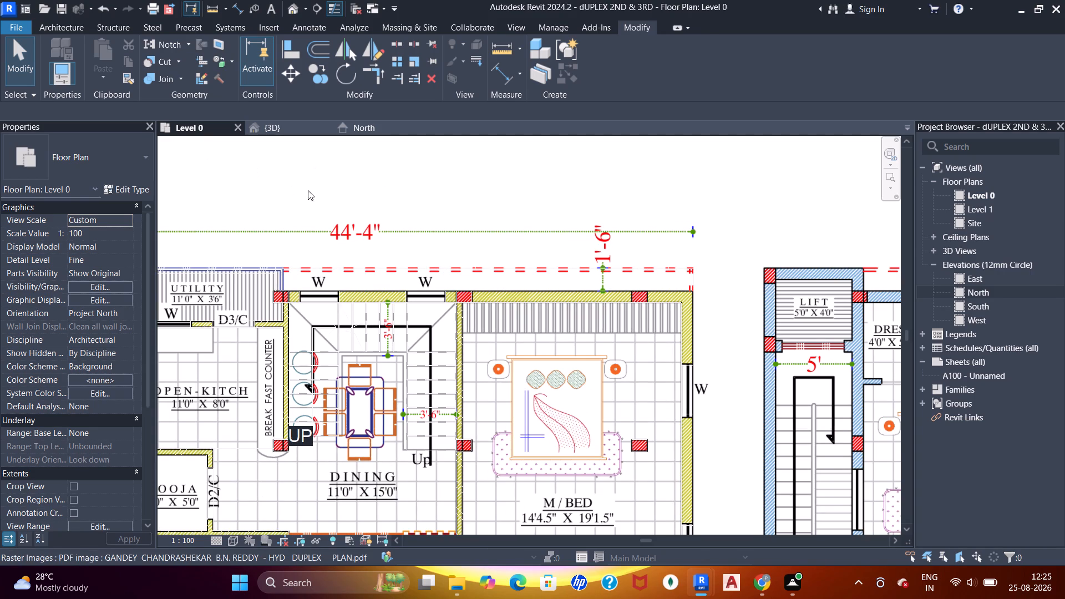
pyautogui.write('sd')
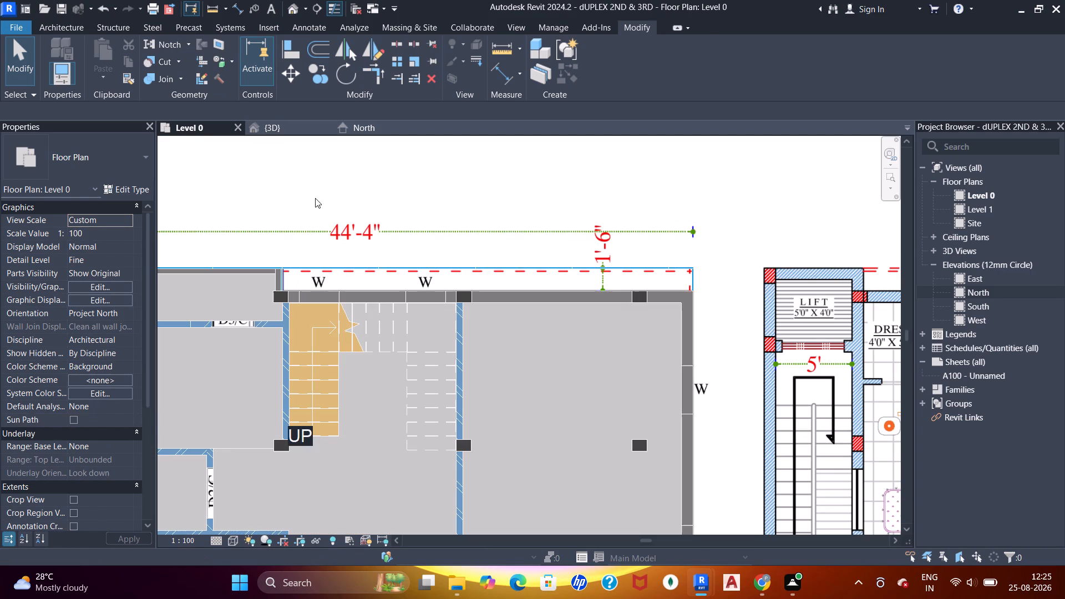
# In the 3D view, set the unconnected height of the projection's long curtain wall and its far-end return to 2'5".
pyautogui.click(278, 131)
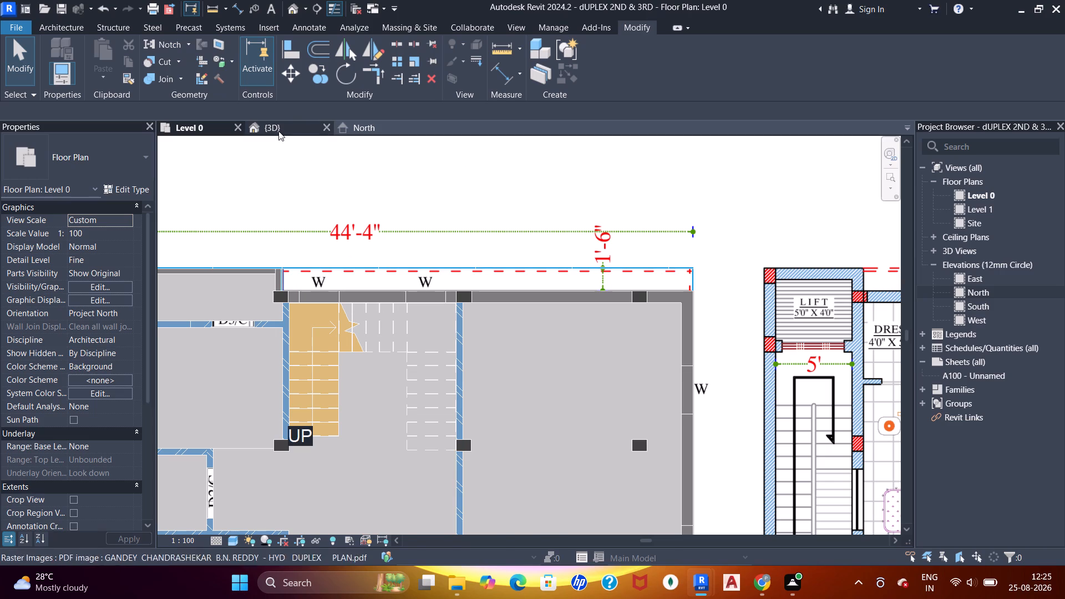
pyautogui.click(520, 346)
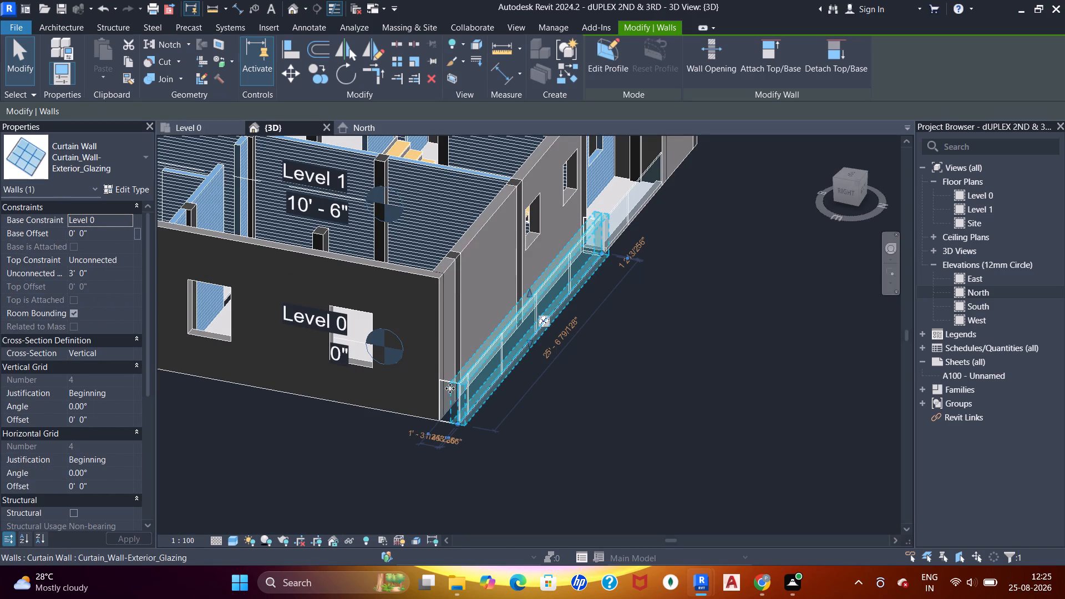
pyautogui.keyDown('ctrl'); pyautogui.click(443, 383); pyautogui.keyUp('ctrl')
pyautogui.click(102, 276)
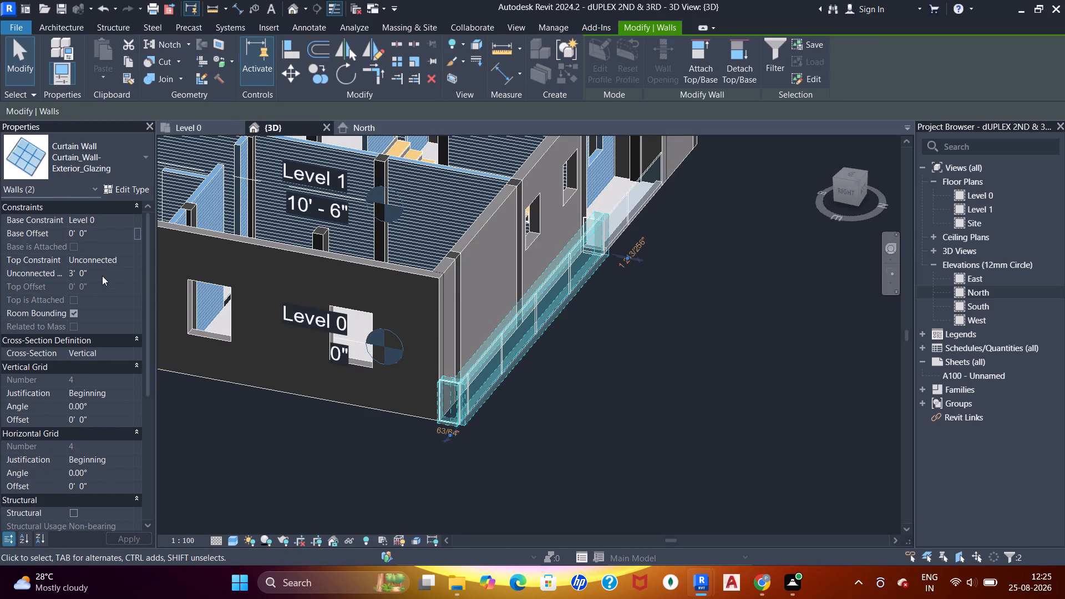
pyautogui.write('2\'5"')
pyautogui.press('Return')
pyautogui.press('Escape')
# Inspect the projection's curtain walls and their corner around the building in 3D.
pyautogui.keyDown('shift'); pyautogui.moveTo(651, 349); pyautogui.dragTo(605, 313, button='middle'); pyautogui.keyUp('shift')
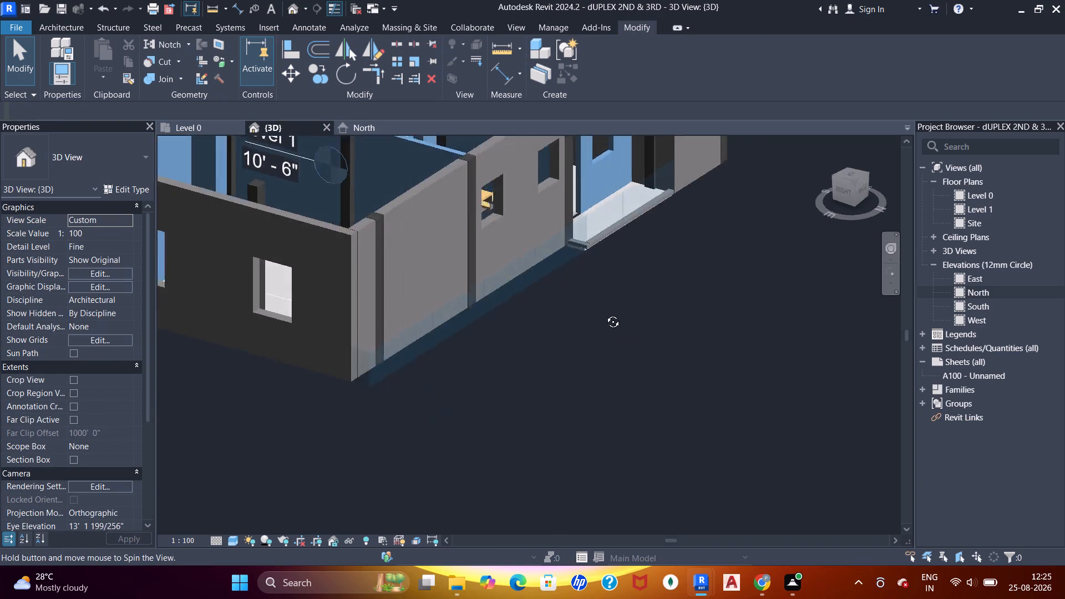
pyautogui.keyDown('shift'); pyautogui.moveTo(605, 313); pyautogui.dragTo(550, 226, button='middle'); pyautogui.keyUp('shift')
pyautogui.keyDown('shift'); pyautogui.moveTo(572, 280); pyautogui.dragTo(504, 324, button='middle'); pyautogui.keyUp('shift')
pyautogui.scroll(-6, 487, 269)
pyautogui.keyDown('shift'); pyautogui.moveTo(407, 295); pyautogui.dragTo(431, 336, button='middle'); pyautogui.keyUp('shift')
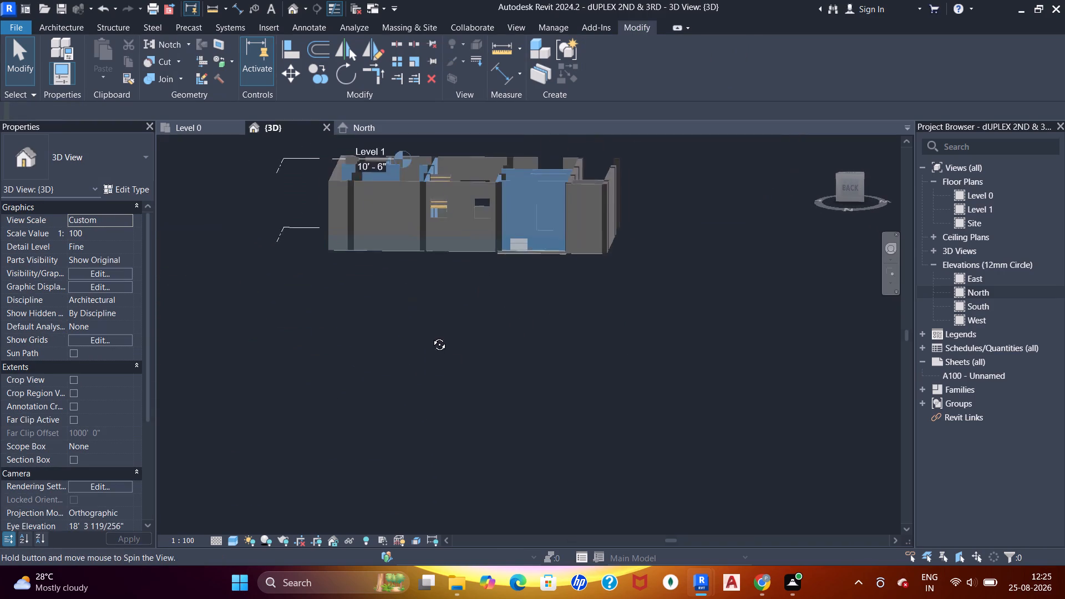
pyautogui.keyDown('shift'); pyautogui.moveTo(431, 336); pyautogui.dragTo(579, 378, button='middle'); pyautogui.keyUp('shift')
pyautogui.scroll(6, 557, 239)
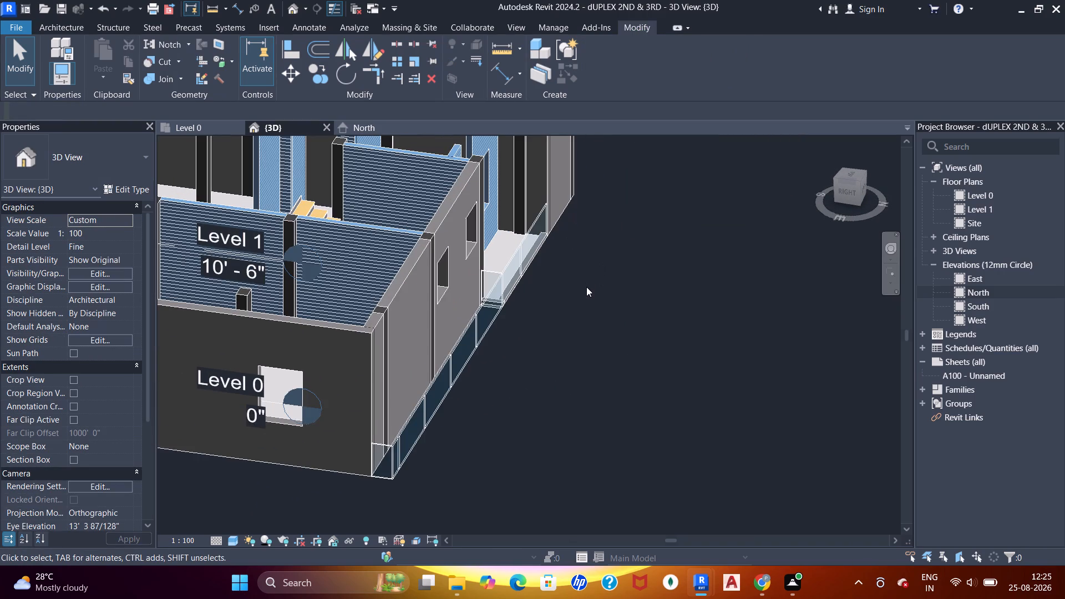
pyautogui.scroll(-7, 443, 309)
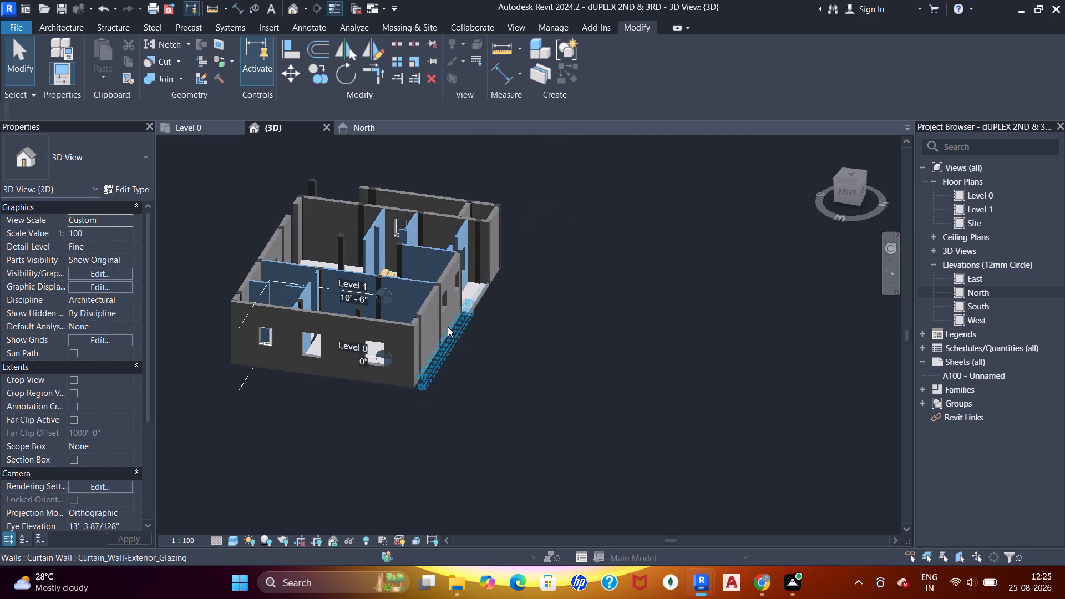
pyautogui.keyDown('shift'); pyautogui.moveTo(454, 351); pyautogui.dragTo(497, 423, button='middle'); pyautogui.keyUp('shift')
# On Level 0, create a rectangular 2" floor filling the 1'-6" projection strip between the curtain walls' inner faces and the building wall.
pyautogui.click(201, 124)
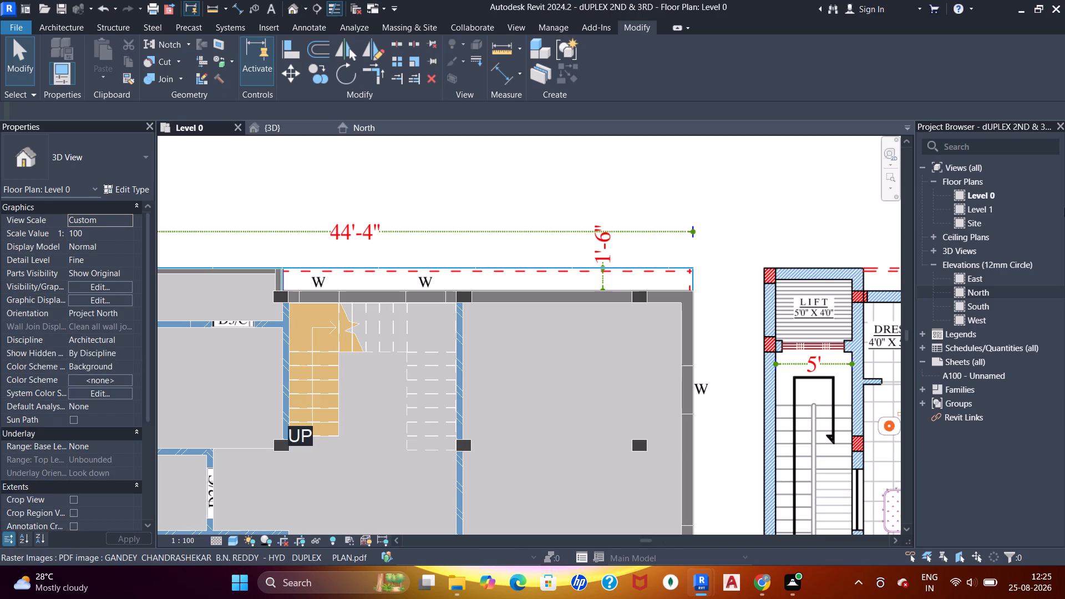
pyautogui.moveTo(329, 306); pyautogui.dragTo(348, 312, button='middle')
pyautogui.scroll(3, 306, 250)
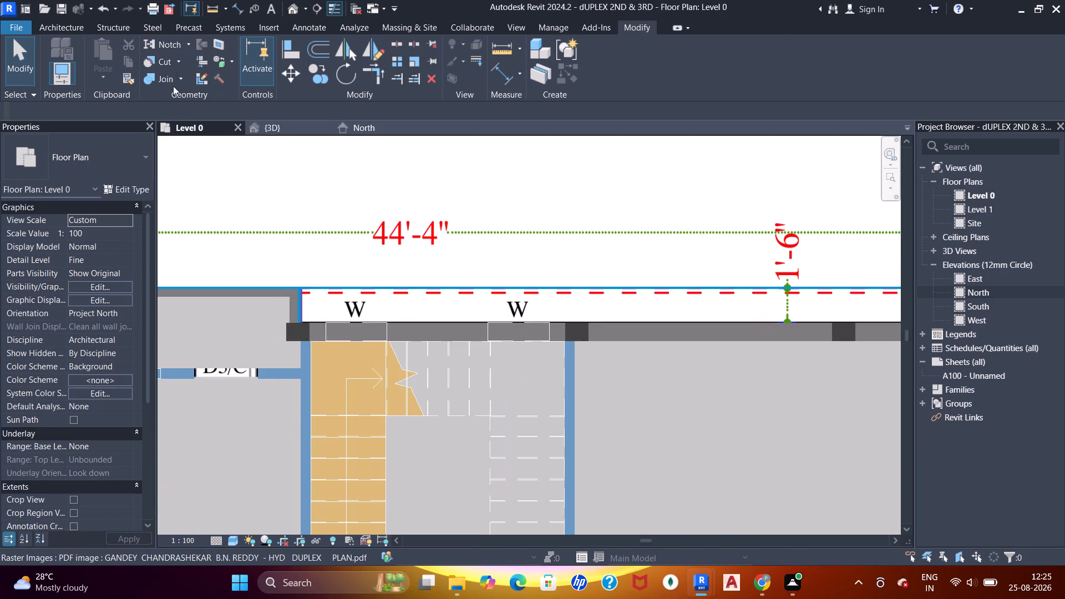
pyautogui.click(642, 397)
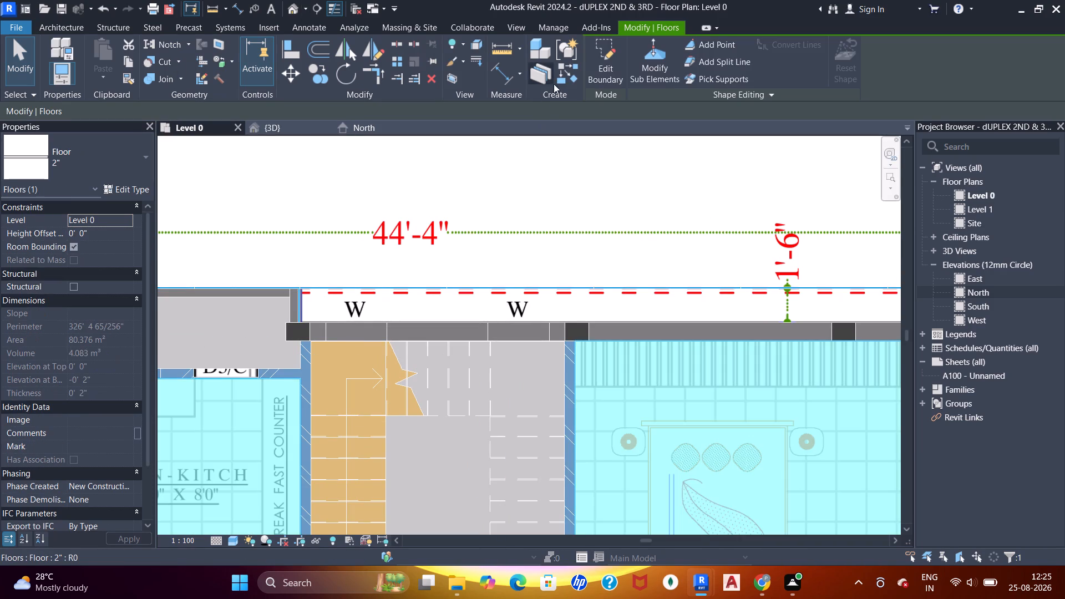
pyautogui.click(562, 81)
pyautogui.scroll(5, 343, 272)
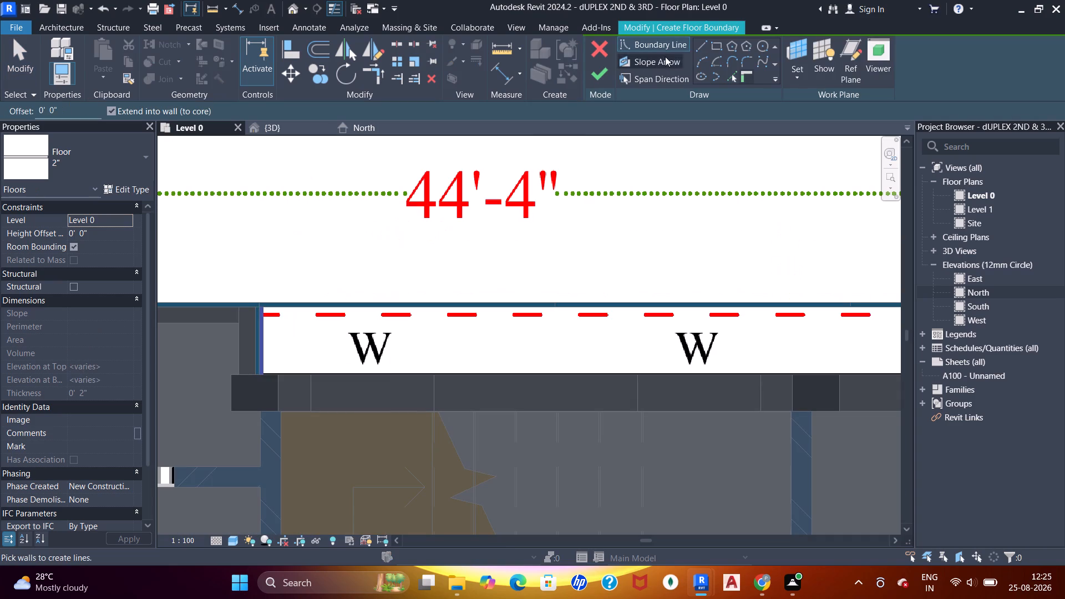
pyautogui.click(714, 49)
pyautogui.scroll(5, 222, 310)
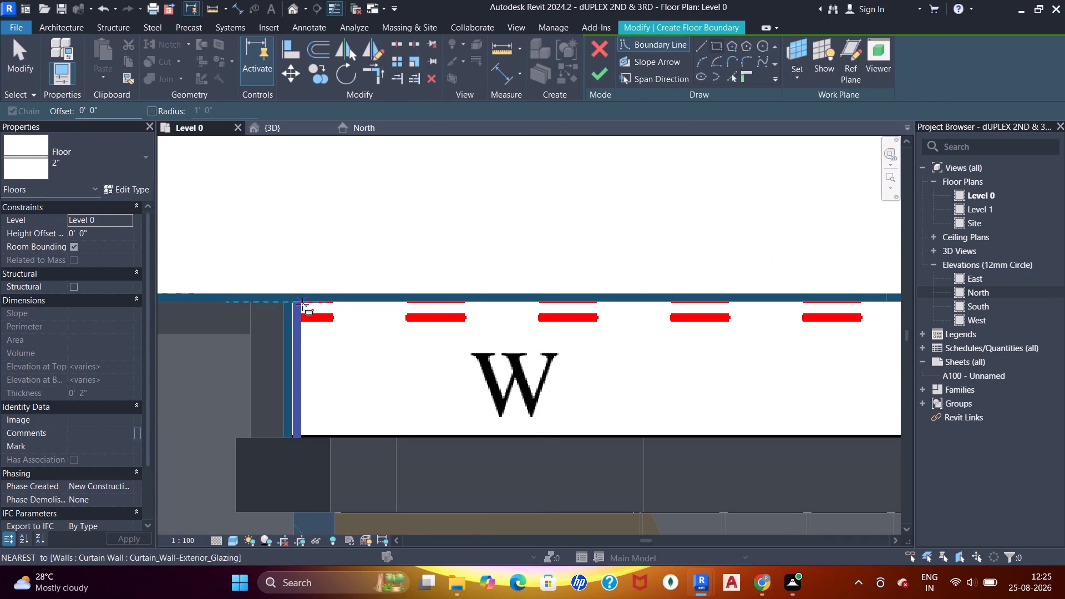
pyautogui.click(294, 304)
pyautogui.scroll(-4, 563, 356)
pyautogui.moveTo(655, 350); pyautogui.dragTo(503, 343, button='middle')
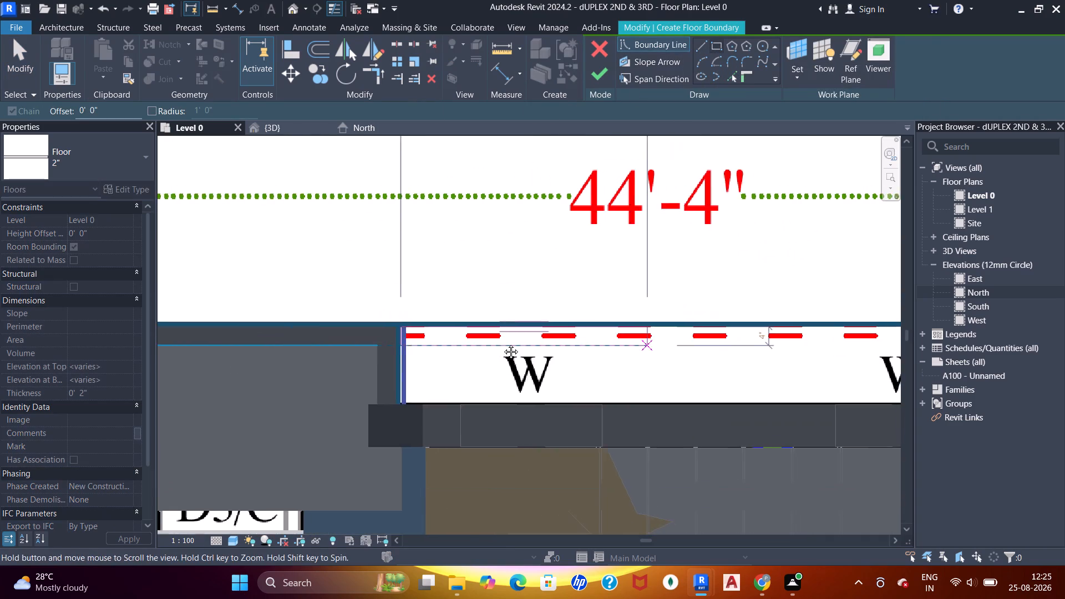
pyautogui.moveTo(503, 343); pyautogui.dragTo(489, 343, button='middle')
pyautogui.moveTo(624, 349); pyautogui.dragTo(329, 350, button='middle')
pyautogui.moveTo(548, 357); pyautogui.dragTo(156, 347, button='middle')
pyautogui.moveTo(616, 342); pyautogui.dragTo(283, 342, button='middle')
pyautogui.moveTo(466, 356); pyautogui.dragTo(343, 342, button='middle')
pyautogui.scroll(5, 540, 346)
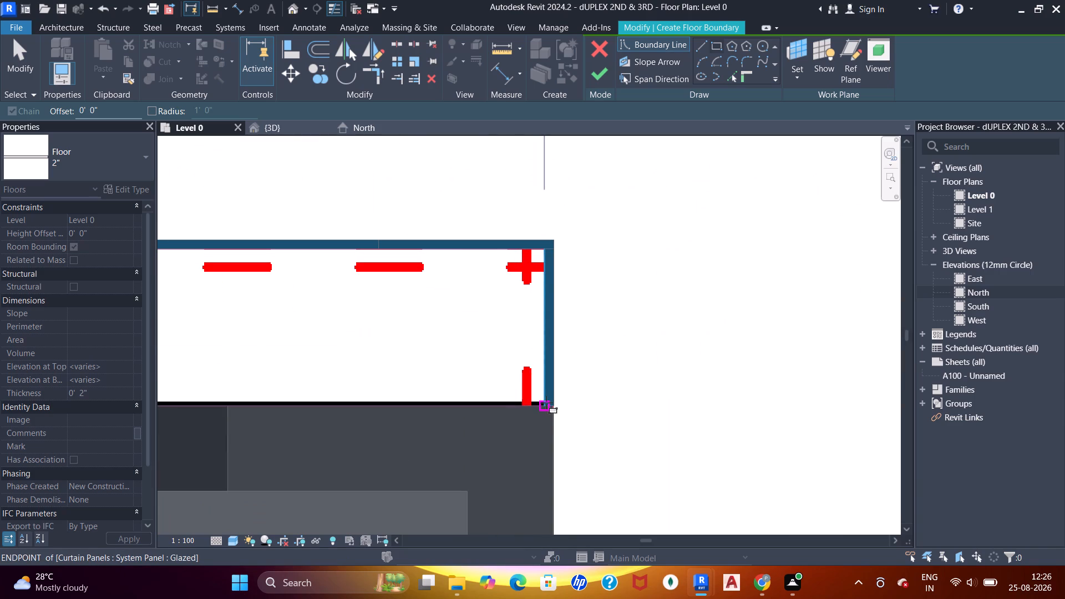
pyautogui.click(546, 403)
pyautogui.click(610, 77)
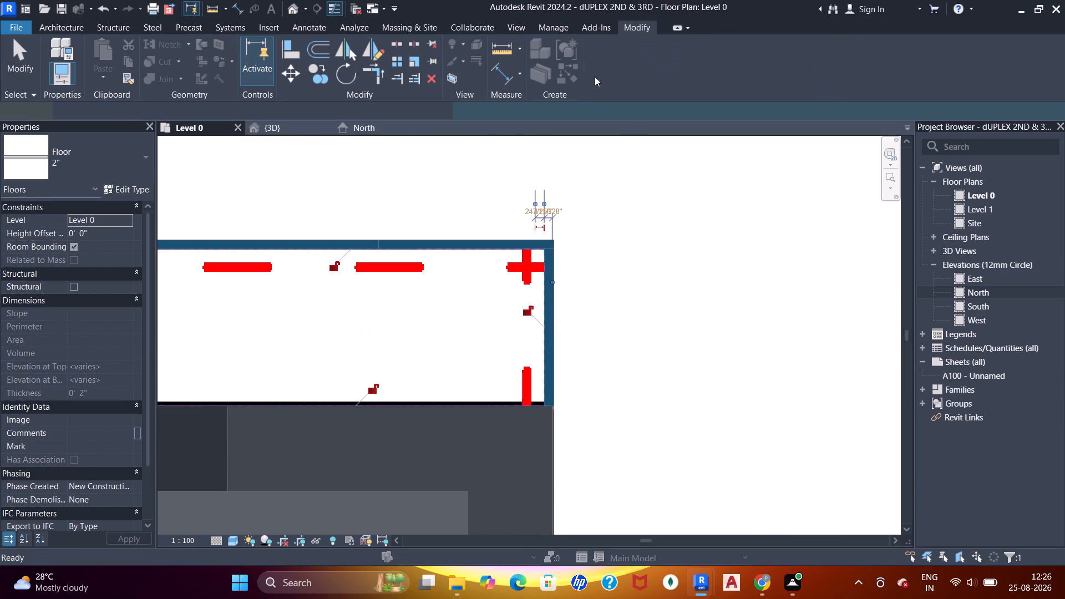
# Examine the projection's new floor strip from several angles in 3D.
pyautogui.scroll(-13, 525, 245)
pyautogui.moveTo(427, 272); pyautogui.dragTo(513, 319, button='middle')
pyautogui.click(267, 124)
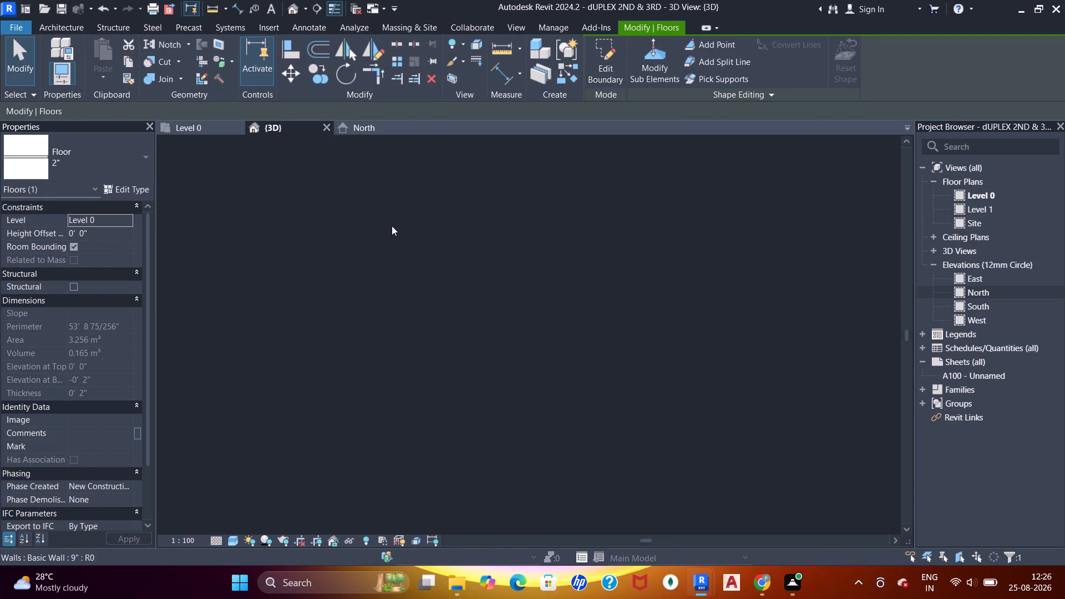
pyautogui.keyDown('shift'); pyautogui.moveTo(445, 307); pyautogui.dragTo(400, 253, button='middle'); pyautogui.keyUp('shift')
pyautogui.scroll(9, 463, 381)
pyautogui.keyDown('shift'); pyautogui.moveTo(536, 390); pyautogui.dragTo(549, 377, button='middle'); pyautogui.keyUp('shift')
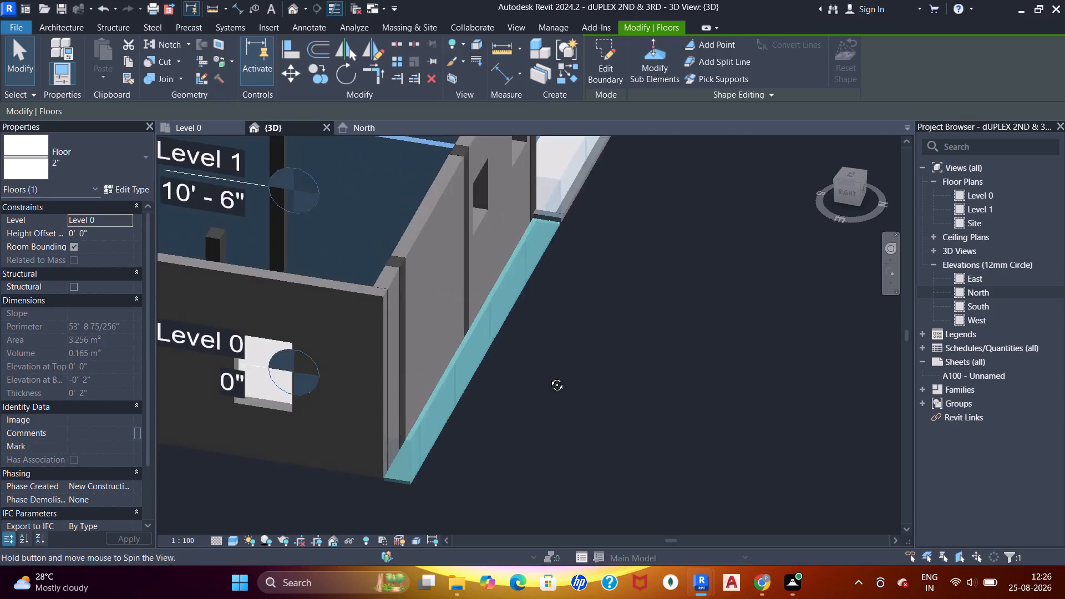
pyautogui.keyDown('shift'); pyautogui.moveTo(549, 377); pyautogui.dragTo(556, 353, button='middle'); pyautogui.keyUp('shift')
pyautogui.hotkey('shift', 'Escape')
pyautogui.keyDown('shift'); pyautogui.moveTo(562, 365); pyautogui.dragTo(565, 318, button='middle'); pyautogui.keyUp('shift')
pyautogui.press('Escape')
pyautogui.keyDown('shift'); pyautogui.moveTo(573, 315); pyautogui.dragTo(561, 351, button='middle'); pyautogui.keyUp('shift')
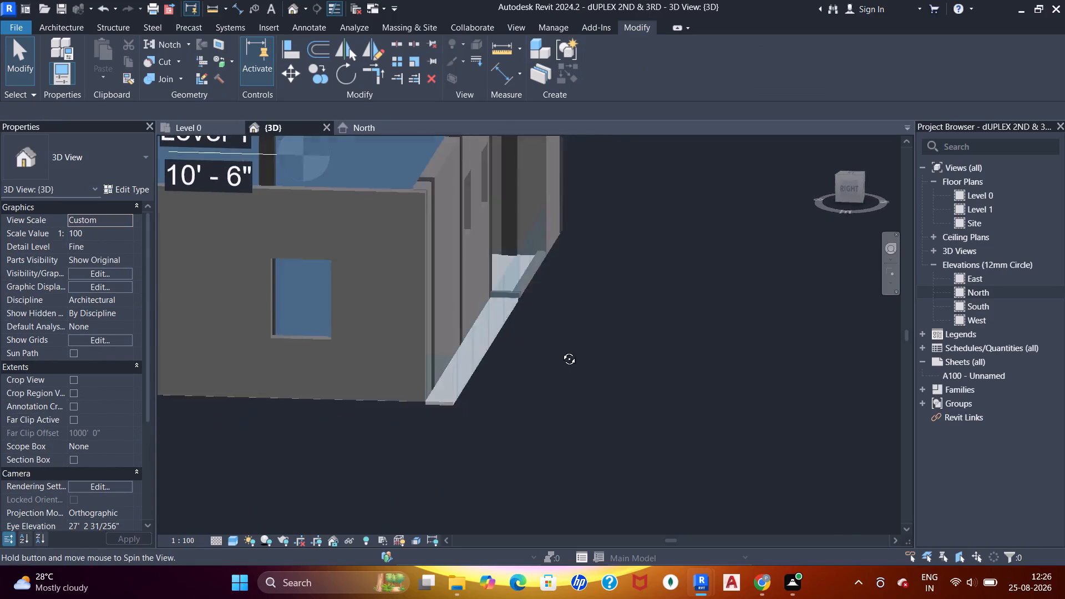
pyautogui.keyDown('shift'); pyautogui.moveTo(561, 351); pyautogui.dragTo(535, 406, button='middle'); pyautogui.keyUp('shift')
pyautogui.scroll(-6, 488, 336)
pyautogui.keyDown('shift'); pyautogui.moveTo(496, 372); pyautogui.dragTo(543, 275, button='middle'); pyautogui.keyUp('shift')
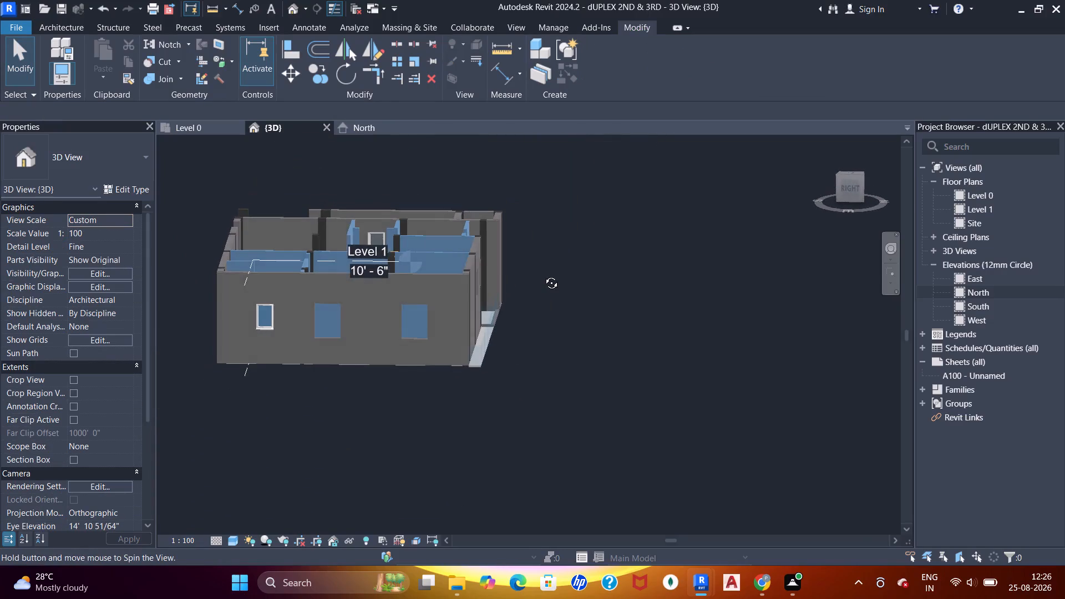
pyautogui.keyDown('shift'); pyautogui.moveTo(543, 275); pyautogui.dragTo(544, 276, button='middle'); pyautogui.keyUp('shift')
# On Level 0, start a new floor at a W window in the outer side wall and duplicate the 2" floor type under its default name.
pyautogui.click(194, 125)
pyautogui.scroll(-10, 458, 332)
pyautogui.middleClick(481, 373)
pyautogui.scroll(11, 481, 373)
pyautogui.scroll(-5, 485, 299)
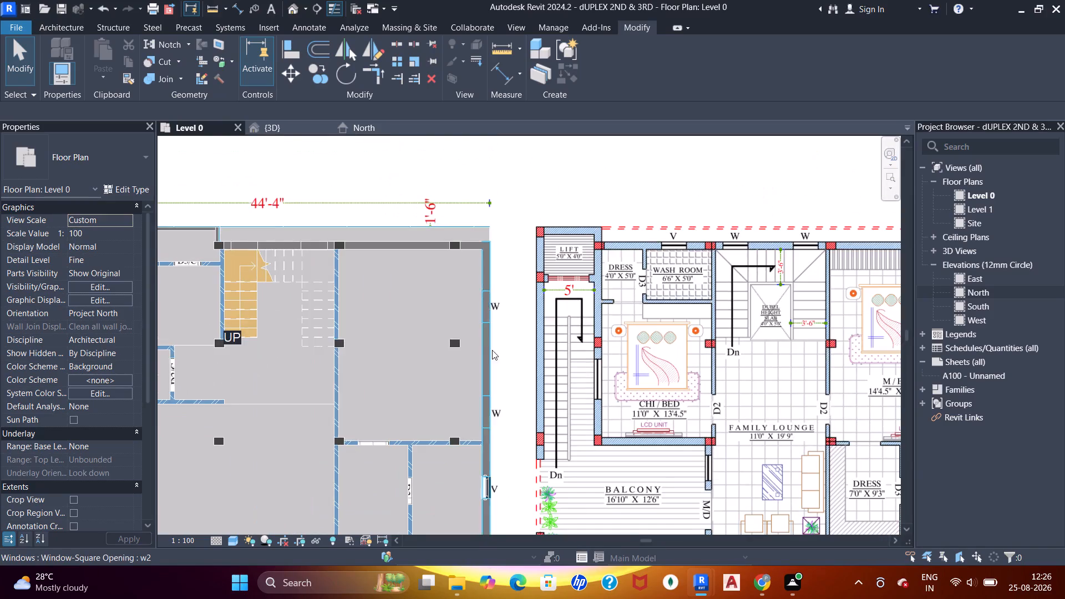
pyautogui.scroll(2, 493, 354)
pyautogui.scroll(-4, 469, 323)
pyautogui.moveTo(468, 320); pyautogui.dragTo(569, 272, button='middle')
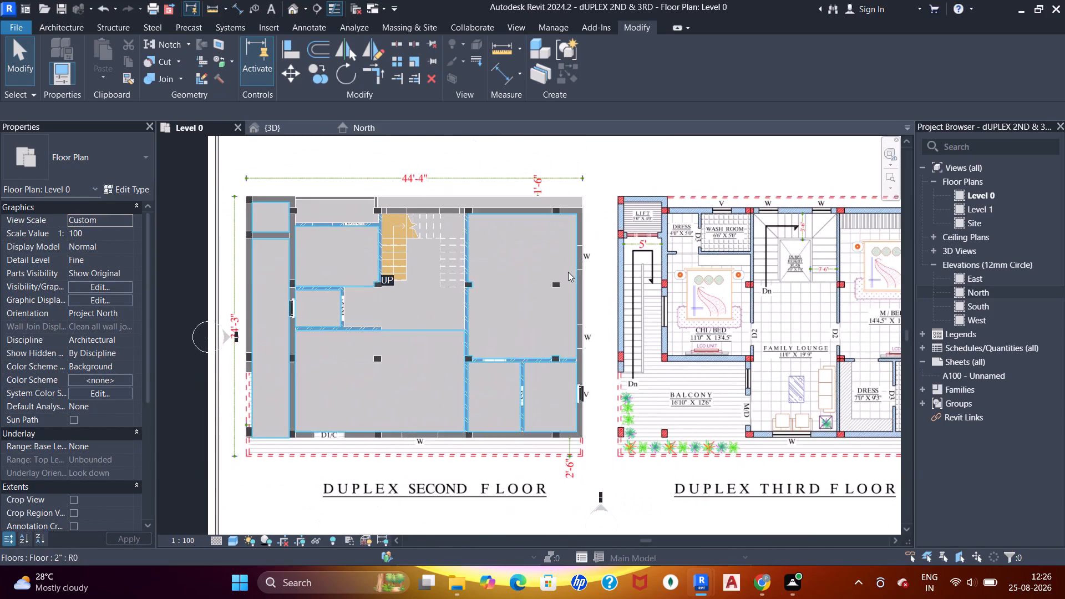
pyautogui.scroll(3, 568, 272)
pyautogui.moveTo(595, 256); pyautogui.dragTo(588, 272, button='middle')
pyautogui.scroll(5, 587, 272)
pyautogui.moveTo(579, 280); pyautogui.dragTo(559, 328, button='middle')
pyautogui.scroll(3, 567, 288)
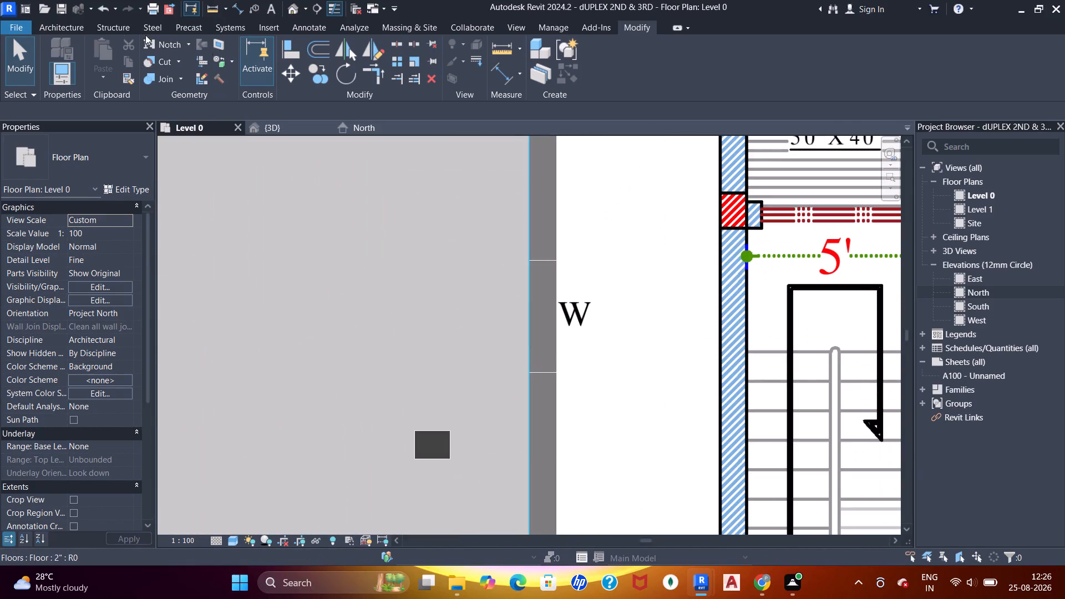
pyautogui.click(82, 24)
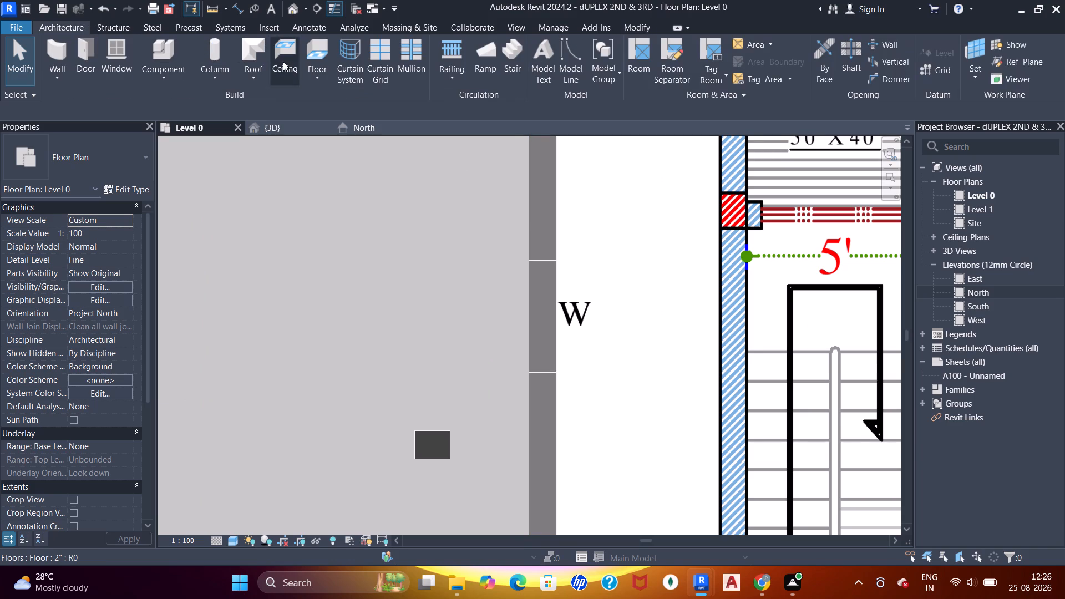
pyautogui.click(313, 57)
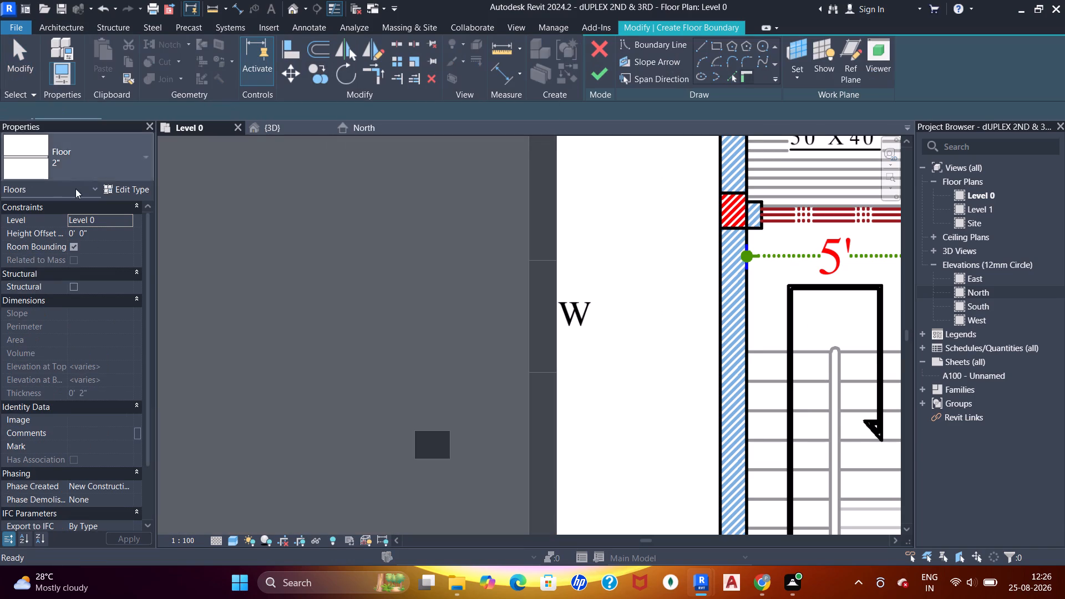
pyautogui.click(139, 186)
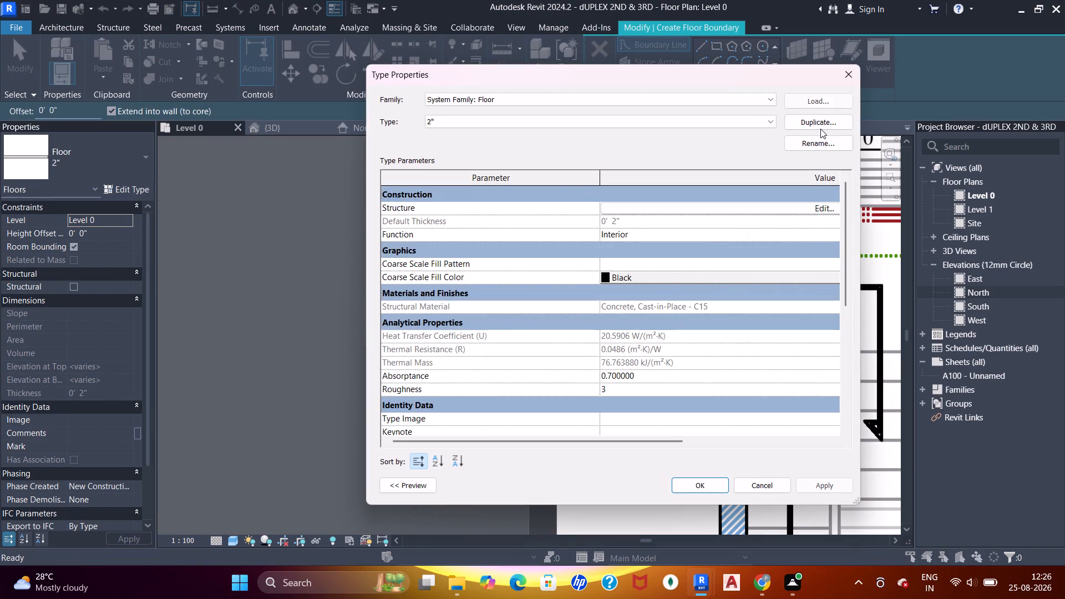
pyautogui.click(820, 119)
pyautogui.click(617, 313)
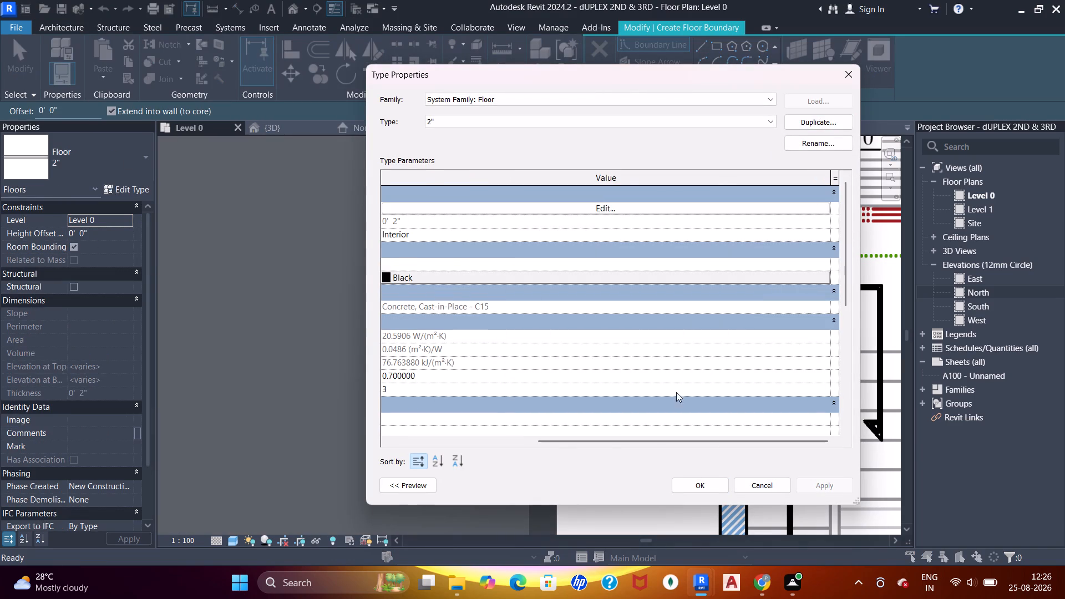
pyautogui.click(722, 486)
# Set the structure layer thickness of the duplicated floor type to 4".
pyautogui.scroll(5, 565, 243)
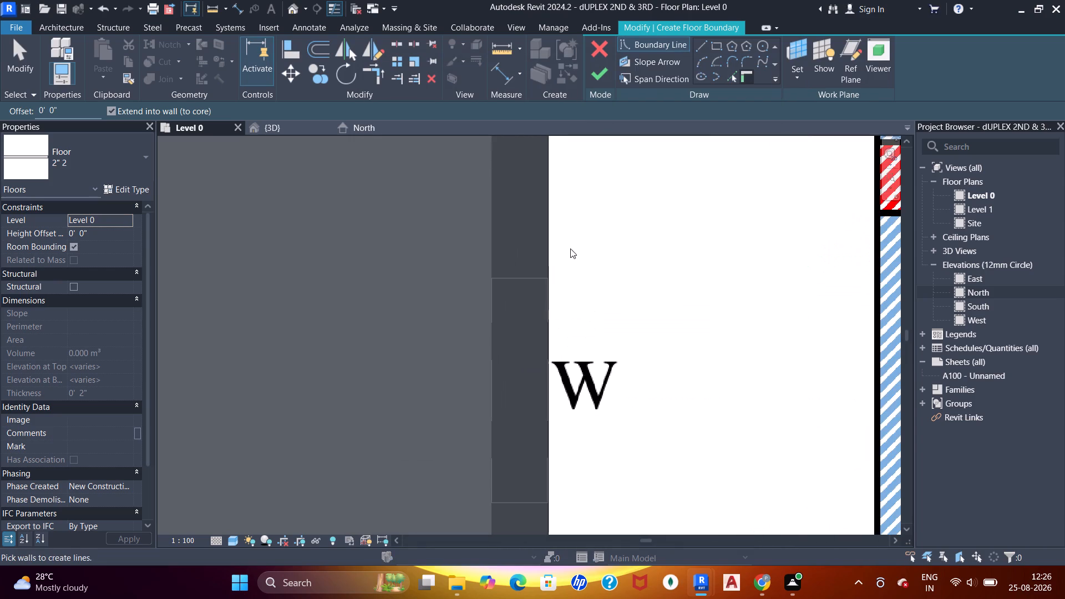
pyautogui.click(114, 190)
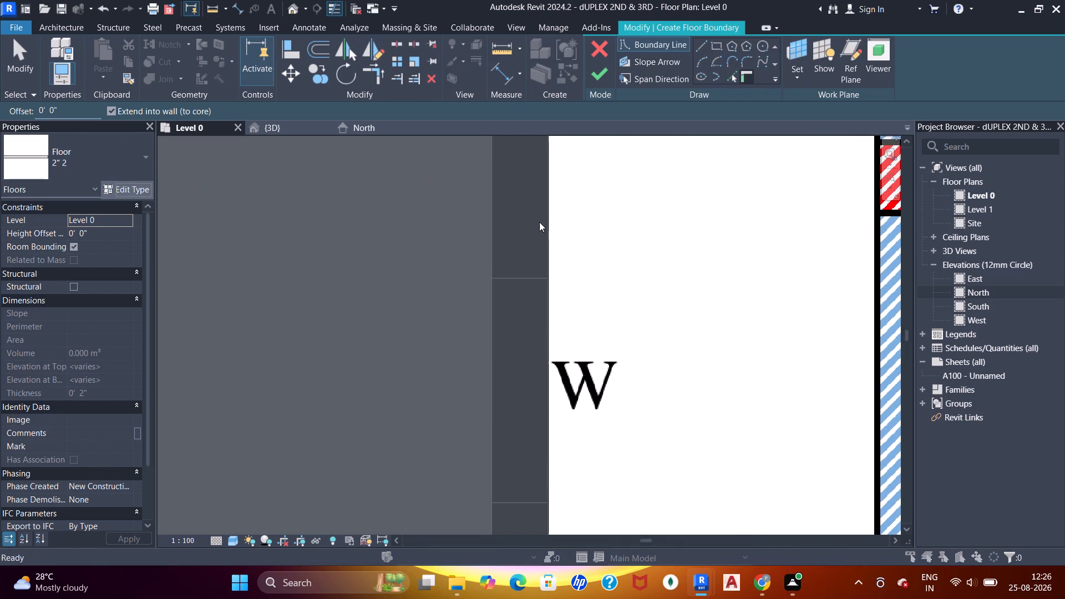
pyautogui.click(687, 209)
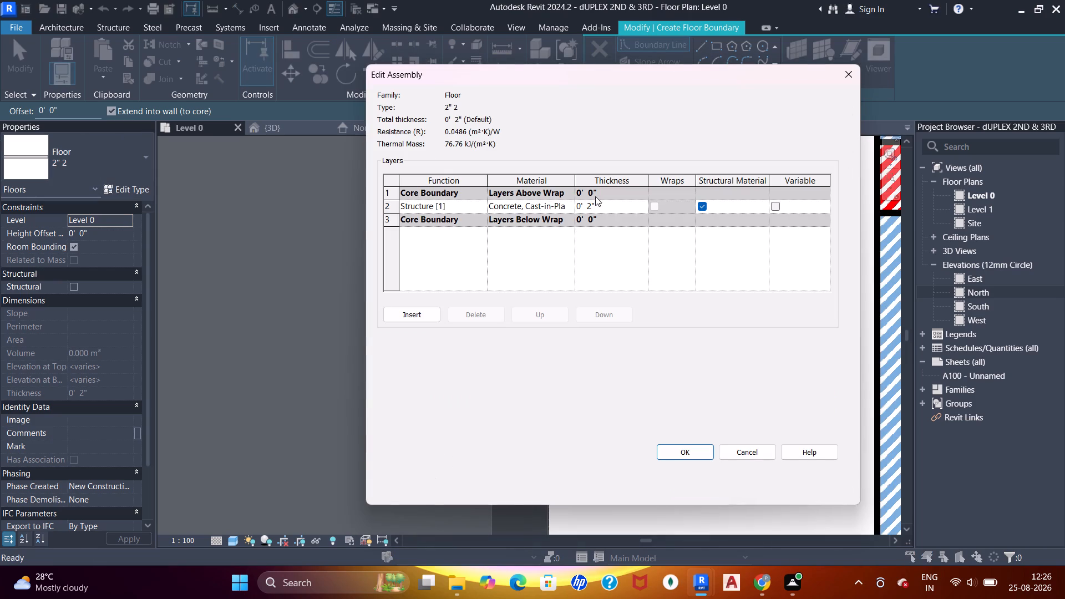
pyautogui.click(611, 212)
pyautogui.write('4"')
pyautogui.press('Return')
pyautogui.click(692, 452)
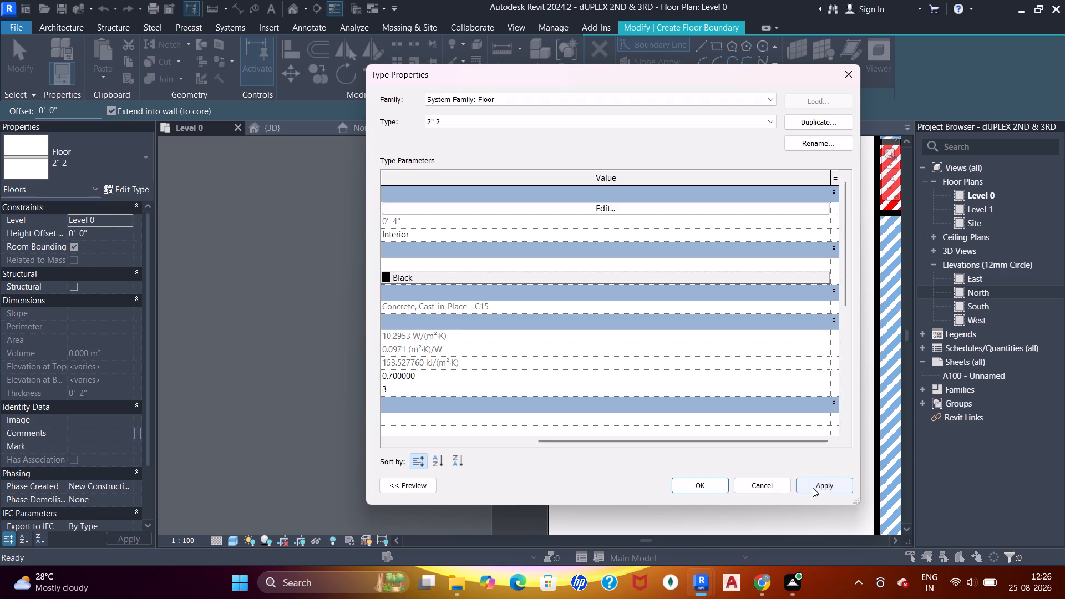
pyautogui.click(813, 489)
pyautogui.click(711, 490)
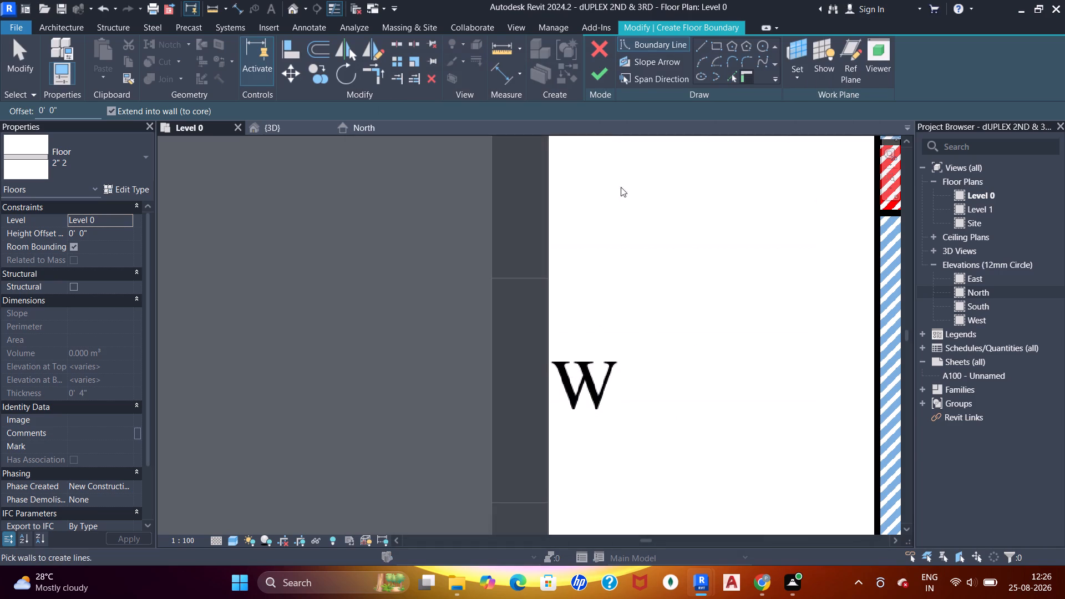
# Sketch a rectangular floor boundary about 4'-0" long against the outer side wall's face, spanning the upper W window.
pyautogui.click(718, 46)
pyautogui.scroll(4, 519, 287)
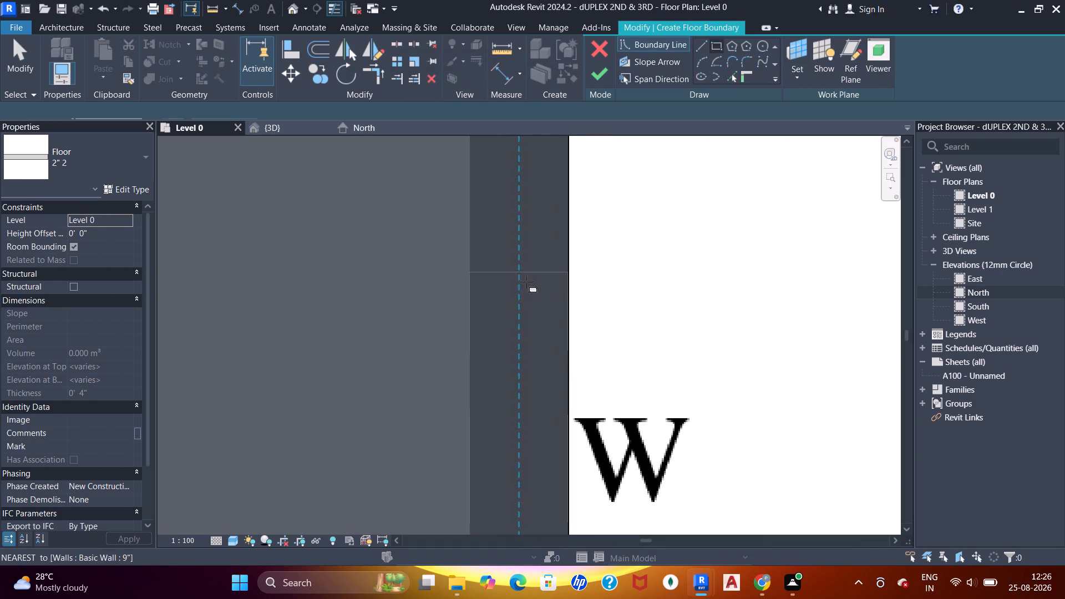
pyautogui.click(573, 205)
pyautogui.scroll(-5, 604, 365)
pyautogui.moveTo(619, 390); pyautogui.dragTo(617, 302, button='middle')
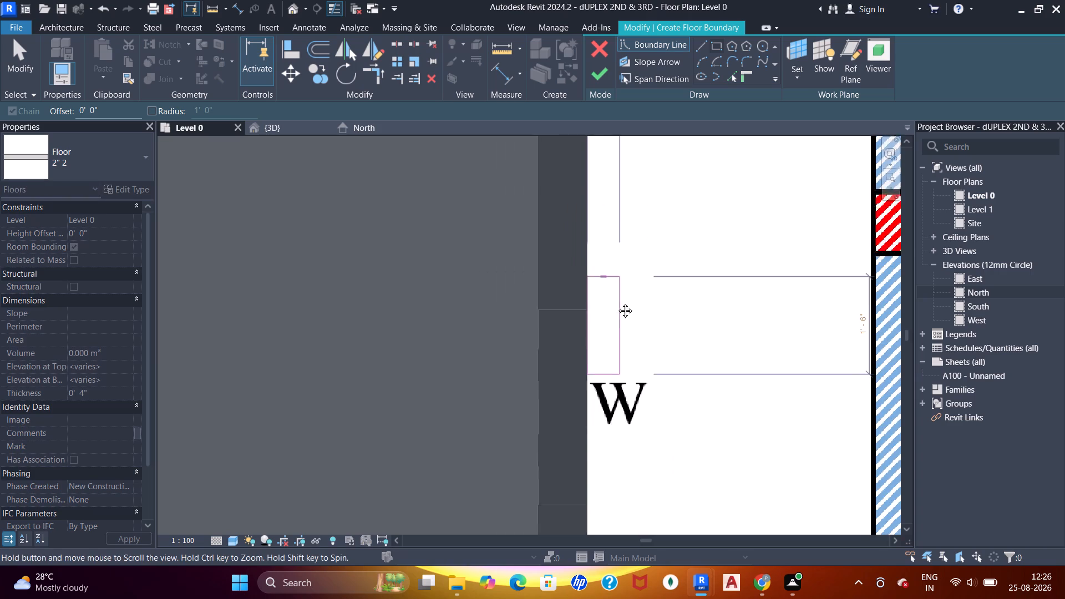
pyautogui.moveTo(617, 302); pyautogui.dragTo(617, 271, button='middle')
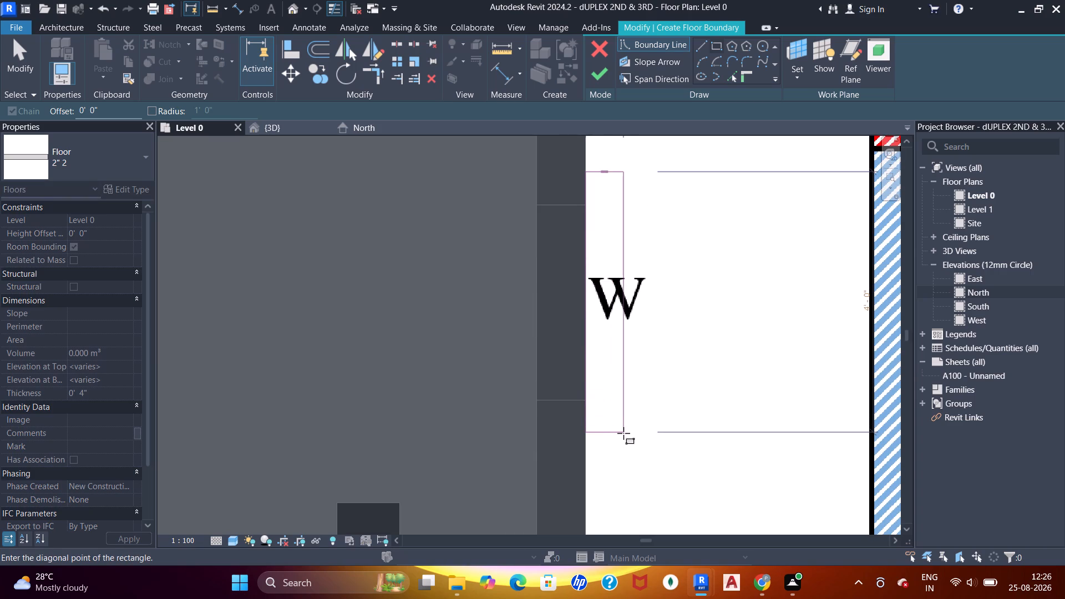
pyautogui.click(628, 433)
pyautogui.scroll(-4, 611, 359)
pyautogui.moveTo(611, 359); pyautogui.dragTo(605, 322, button='middle')
pyautogui.press('Escape')
pyautogui.press('Escape')
pyautogui.press('Escape')
pyautogui.press('Escape')
# Copy the rectangular boundary from the upper W window to the other W window along the same side wall.
pyautogui.moveTo(662, 172); pyautogui.dragTo(541, 384)
pyautogui.press('c')
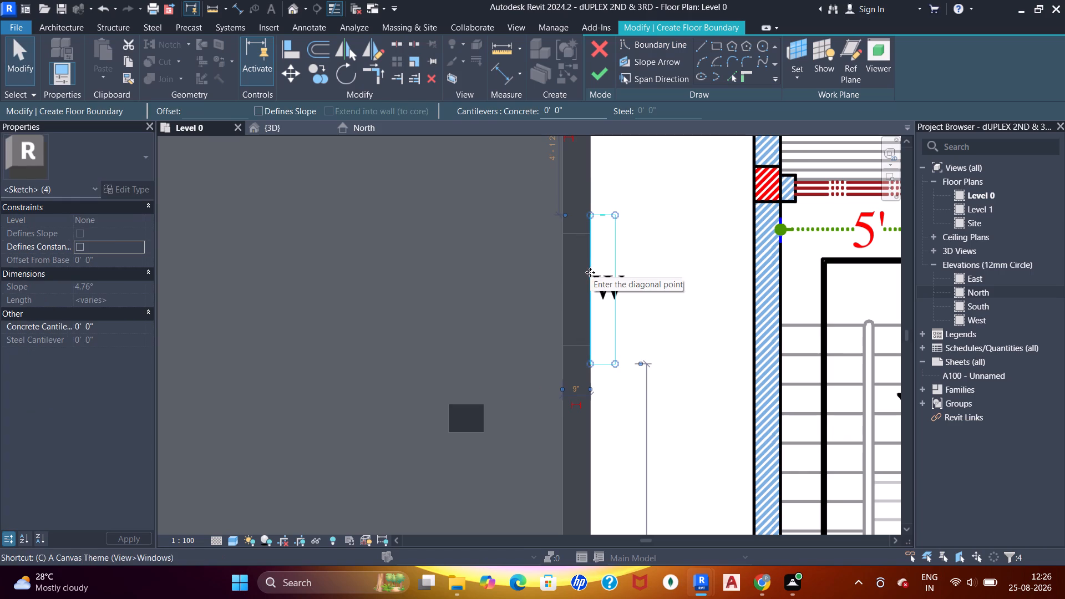
pyautogui.press('o')
pyautogui.click(588, 349)
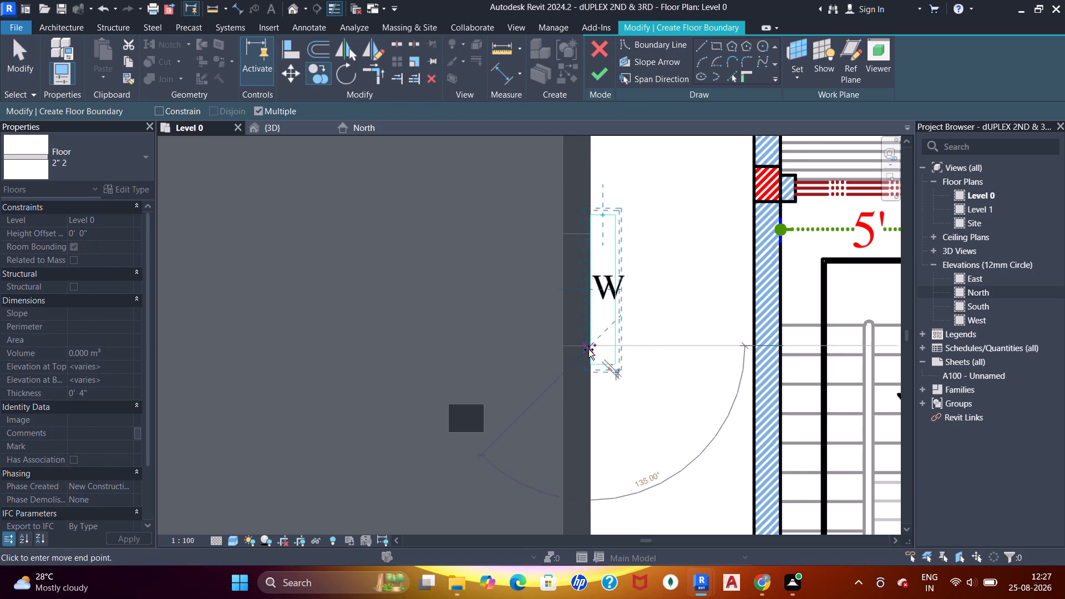
pyautogui.scroll(-5, 600, 387)
pyautogui.moveTo(606, 423); pyautogui.dragTo(617, 291, button='middle')
pyautogui.moveTo(623, 407); pyautogui.dragTo(605, 328, button='middle')
pyautogui.scroll(9, 605, 324)
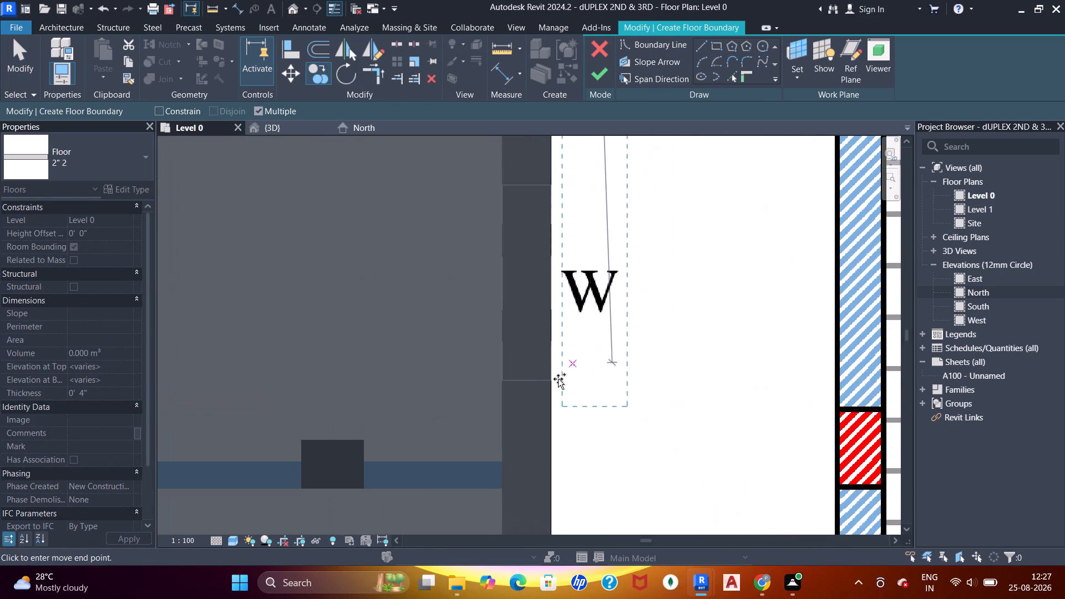
pyautogui.click(556, 383)
pyautogui.scroll(-6, 564, 298)
pyautogui.moveTo(570, 361); pyautogui.dragTo(579, 217, button='middle')
pyautogui.moveTo(577, 323); pyautogui.dragTo(586, 199, button='middle')
pyautogui.scroll(-2, 569, 295)
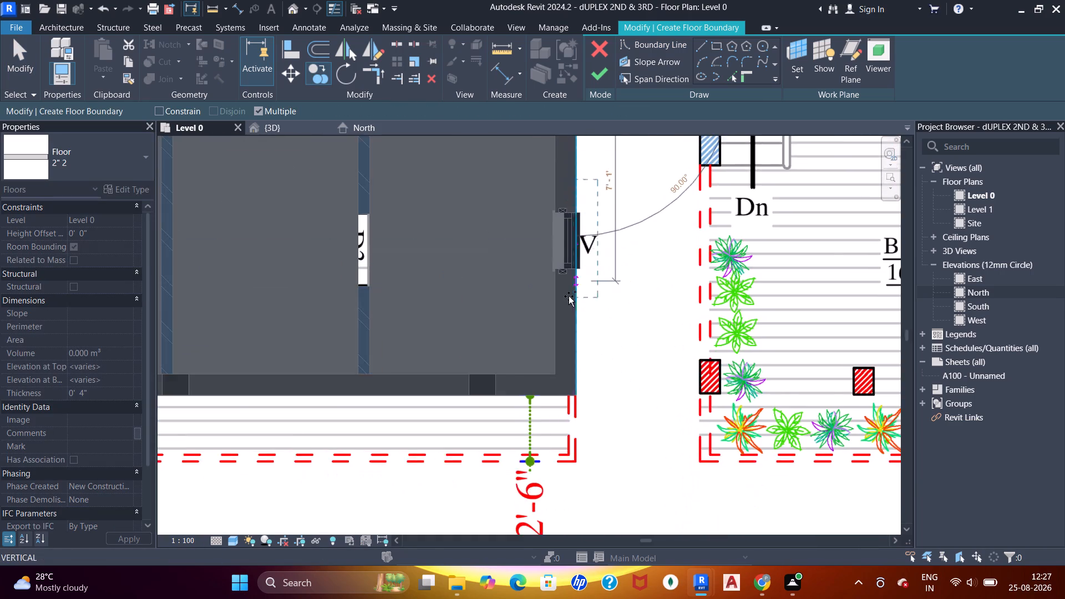
pyautogui.scroll(-3, 569, 296)
pyautogui.moveTo(542, 299); pyautogui.dragTo(529, 383, button='middle')
pyautogui.press('Escape')
pyautogui.press('Escape')
pyautogui.press('Escape')
pyautogui.press('Escape')
pyautogui.press('Escape')
# Sketch a rectangular floor boundary on the side wall's outer face, extending slightly past both ends of the V ventilator.
pyautogui.moveTo(581, 220); pyautogui.dragTo(579, 419, button='middle')
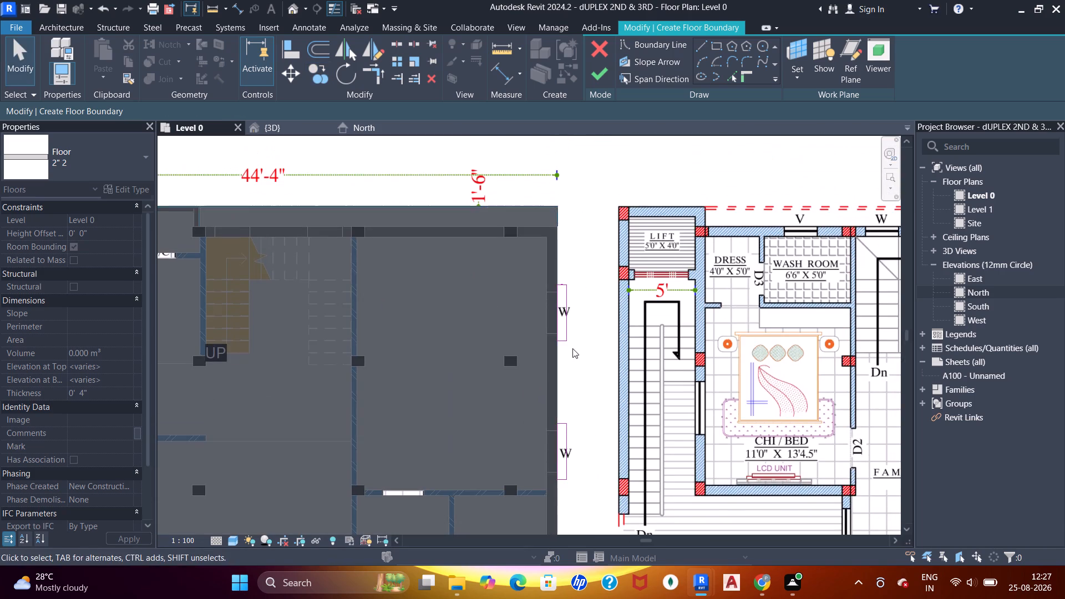
pyautogui.moveTo(571, 354); pyautogui.dragTo(602, 183, button='middle')
pyautogui.scroll(4, 594, 430)
pyautogui.moveTo(580, 413); pyautogui.dragTo(583, 351, button='middle')
pyautogui.scroll(4, 598, 277)
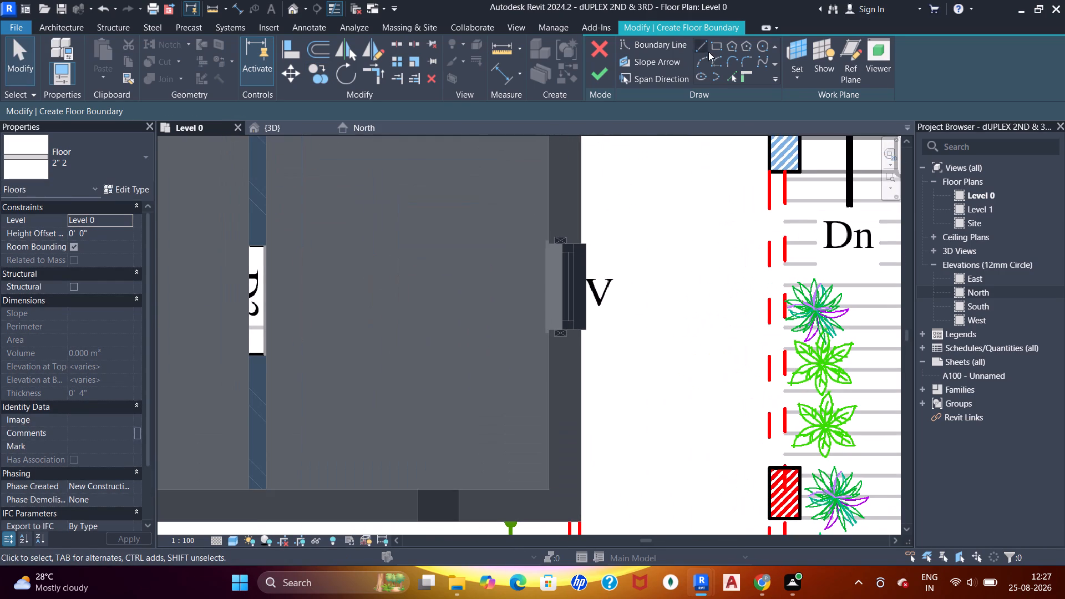
pyautogui.click(716, 50)
pyautogui.scroll(5, 556, 288)
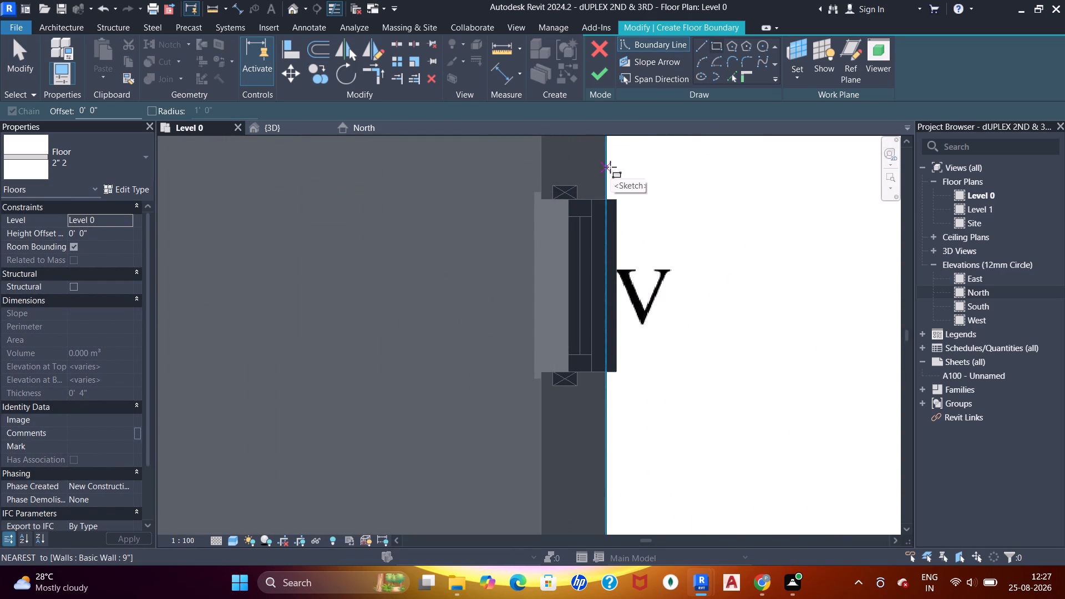
pyautogui.click(610, 167)
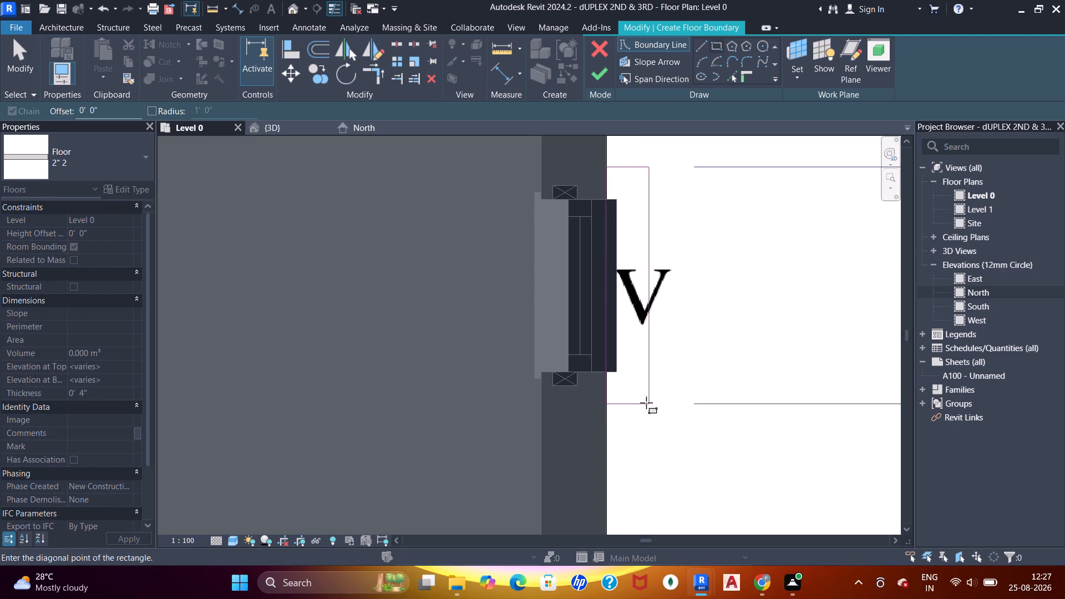
pyautogui.click(646, 403)
pyautogui.scroll(-6, 588, 300)
pyautogui.press('Escape')
pyautogui.press('Escape')
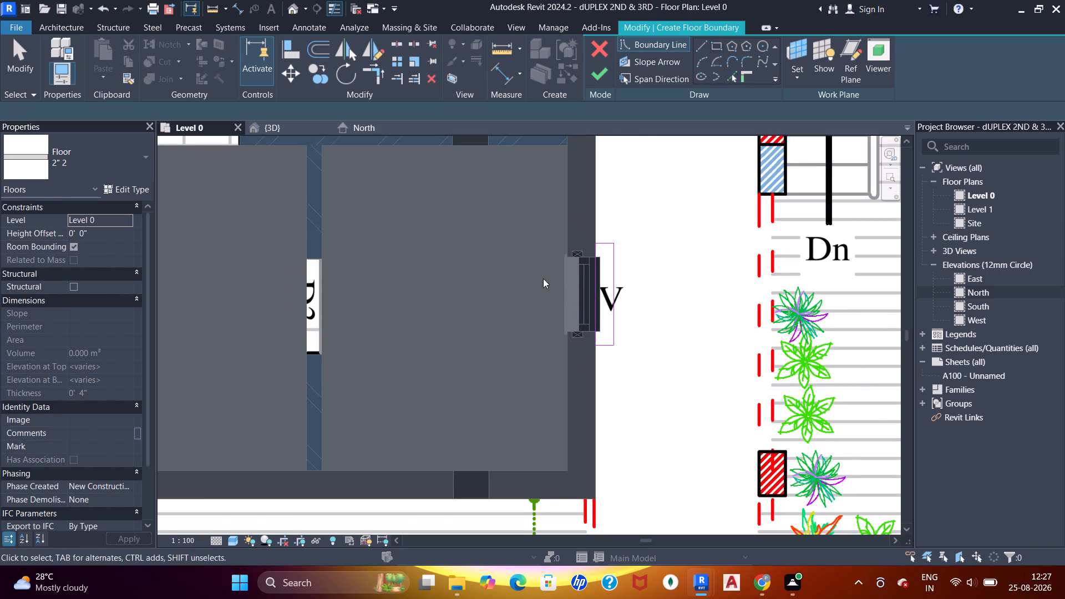
pyautogui.press('Escape')
pyautogui.press('Escape')
# Sketch a rectangular boundary about 5'-7" by 7" at the W window in the wall facing the 2'-6" strip.
pyautogui.scroll(-5, 528, 272)
pyautogui.moveTo(376, 343); pyautogui.dragTo(482, 340, button='middle')
pyautogui.moveTo(327, 389); pyautogui.dragTo(510, 366, button='middle')
pyautogui.scroll(4, 503, 373)
pyautogui.scroll(1, 422, 312)
pyautogui.moveTo(434, 330); pyautogui.dragTo(466, 351, button='middle')
pyautogui.scroll(3, 473, 347)
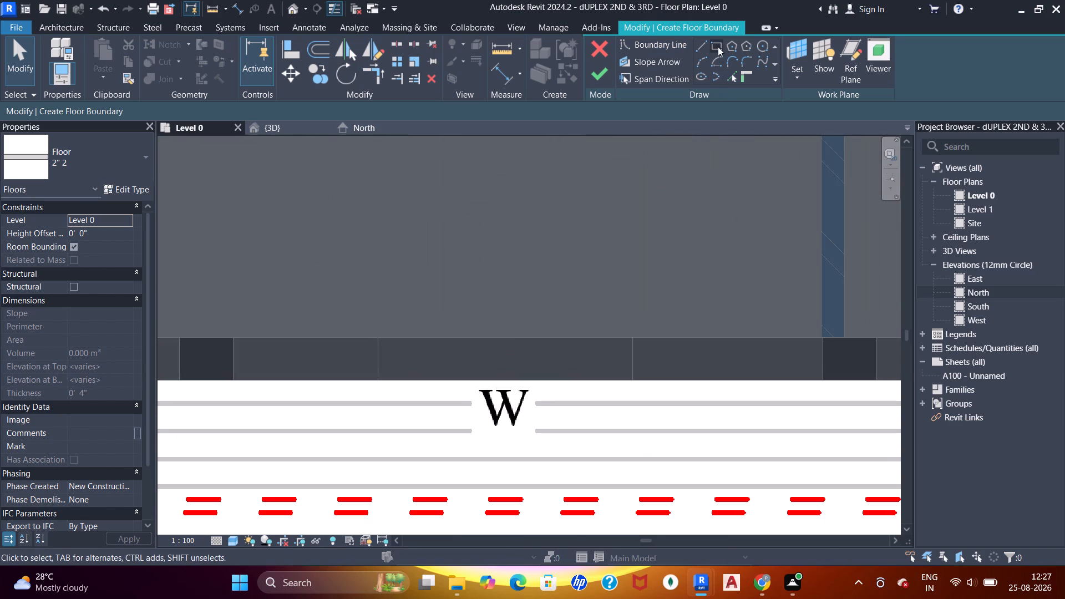
pyautogui.click(718, 47)
pyautogui.scroll(4, 347, 380)
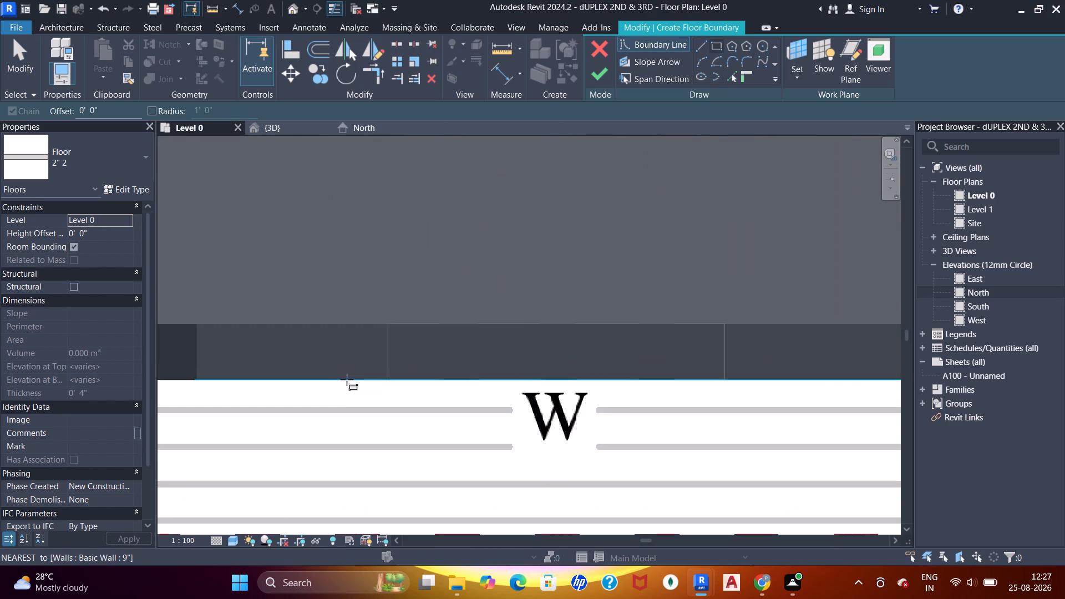
pyautogui.click(347, 379)
pyautogui.moveTo(595, 422); pyautogui.dragTo(498, 415, button='middle')
pyautogui.scroll(1, 595, 422)
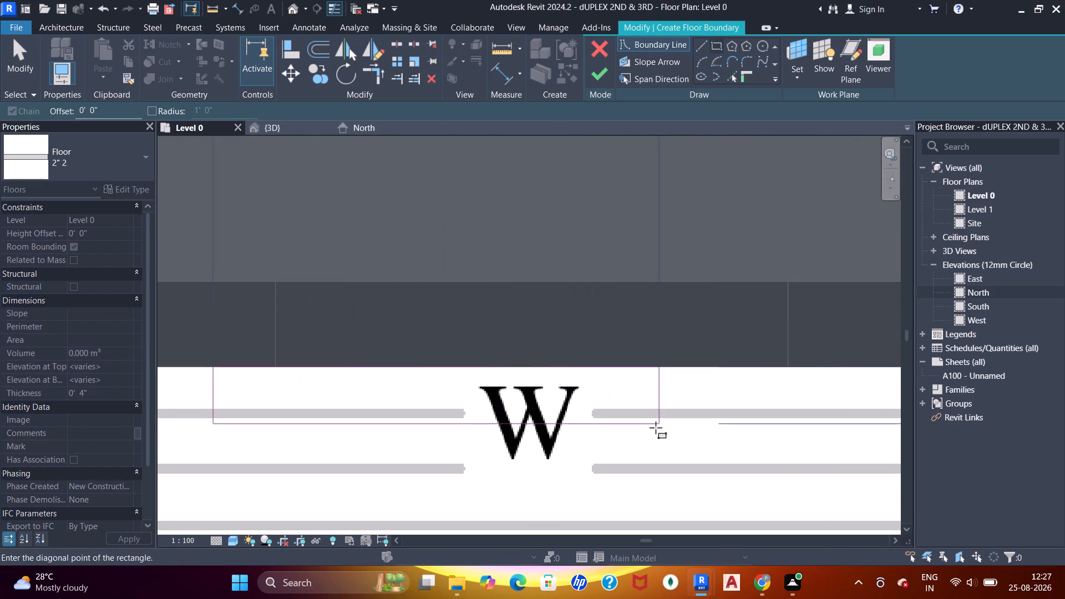
pyautogui.moveTo(656, 428); pyautogui.dragTo(574, 412, button='middle')
pyautogui.scroll(-1, 763, 402)
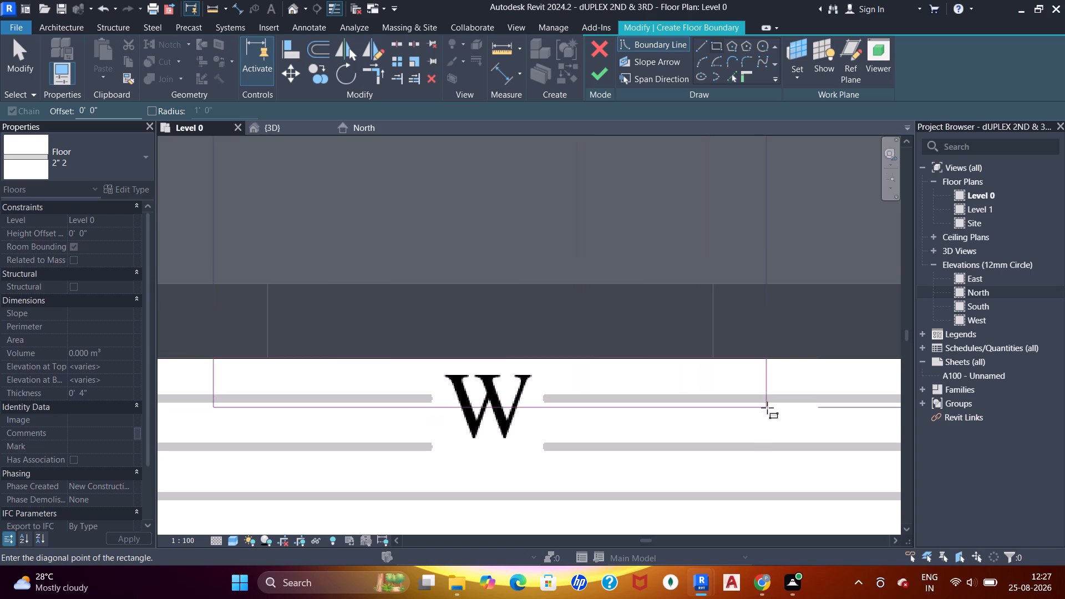
pyautogui.click(768, 412)
pyautogui.scroll(-5, 769, 401)
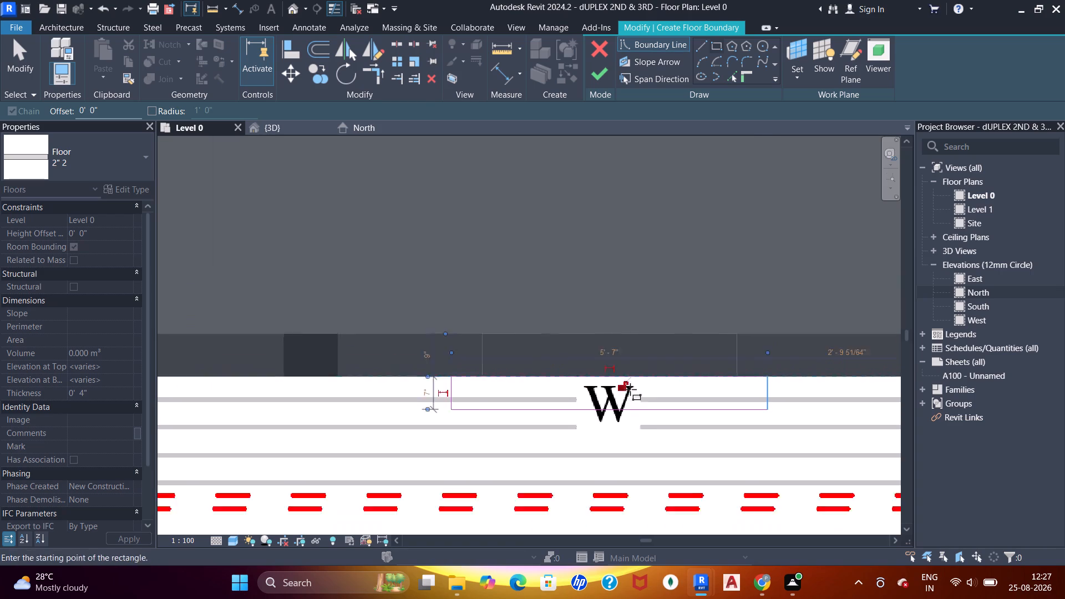
pyautogui.middleClick(618, 389)
pyautogui.press('Escape')
pyautogui.press('Escape')
pyautogui.press('Escape')
pyautogui.press('Escape')
pyautogui.press('Escape')
# Align the wall-side edge of the last rectangle with the outer face of the wall.
pyautogui.click(504, 381)
pyautogui.scroll(9, 504, 381)
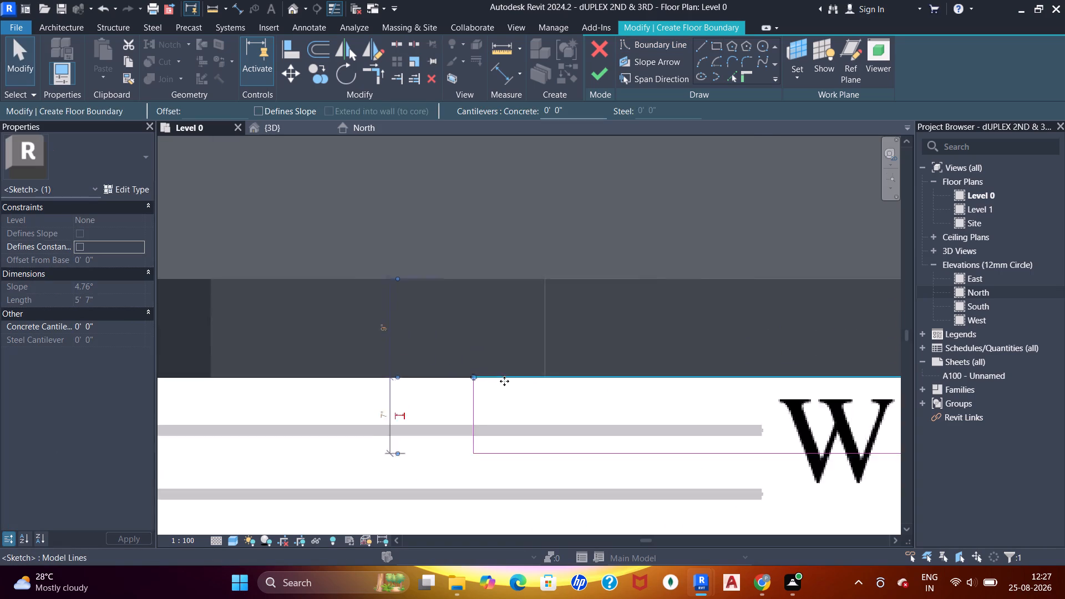
pyautogui.scroll(2, 504, 381)
pyautogui.press('Escape')
pyautogui.press('Escape')
pyautogui.scroll(10, 474, 380)
pyautogui.press('a')
pyautogui.press('a')
pyautogui.press('a')
pyautogui.press('a')
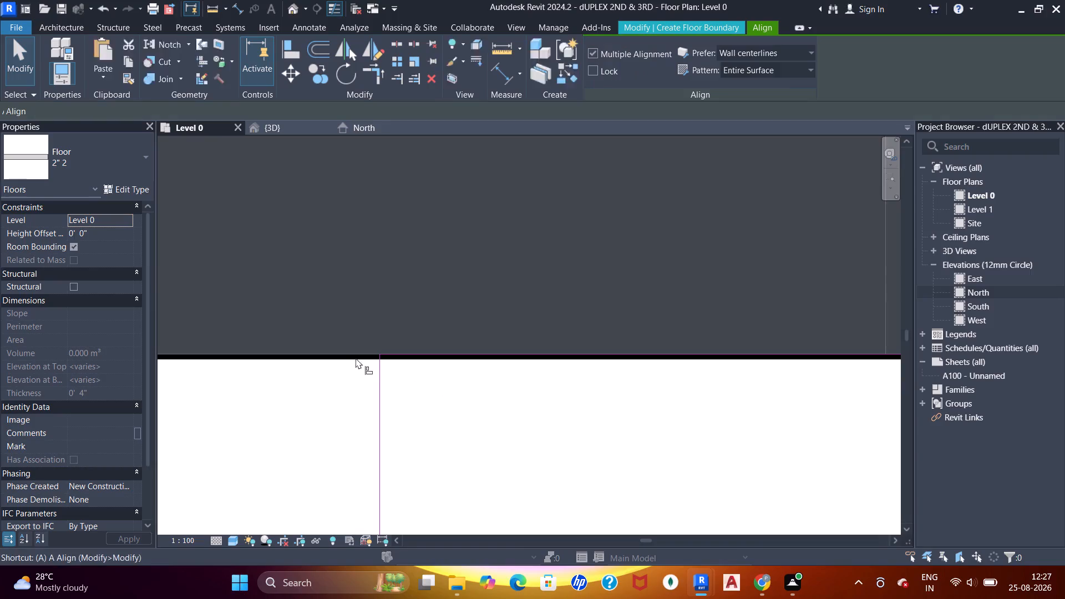
pyautogui.click(357, 357)
pyautogui.click(443, 356)
pyautogui.press('Escape')
pyautogui.press('Escape')
pyautogui.scroll(-14, 460, 355)
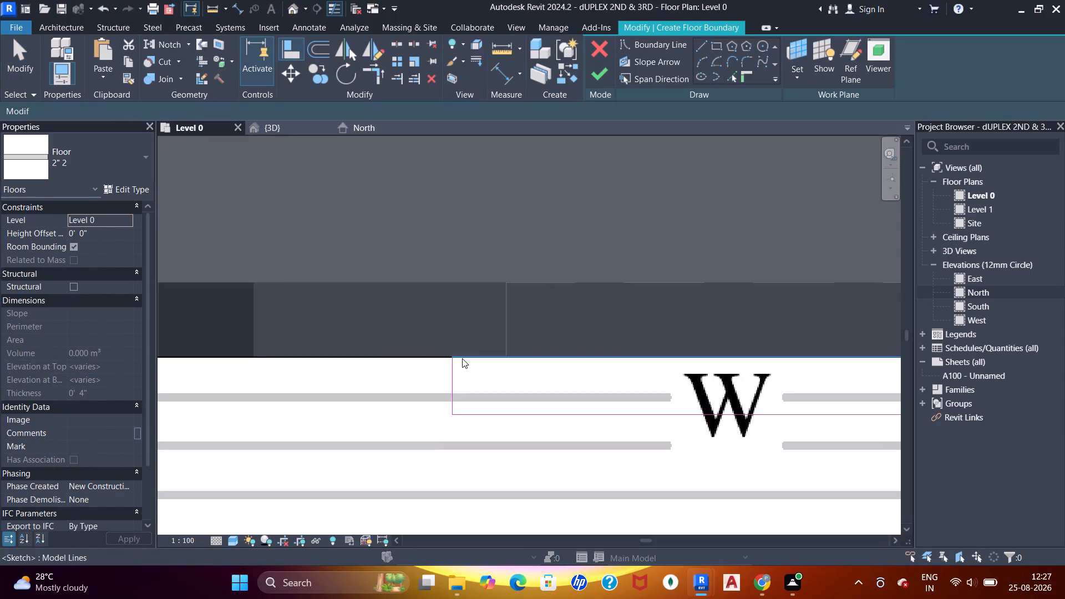
pyautogui.scroll(-7, 462, 358)
pyautogui.middleClick(486, 353)
pyautogui.press('Escape')
# Check the remaining outer walls on the plan and finish the 4" floor sketch with its four opening rectangles.
pyautogui.scroll(-7, 488, 347)
pyautogui.moveTo(400, 344); pyautogui.dragTo(478, 359, button='middle')
pyautogui.scroll(-3, 415, 352)
pyautogui.middleClick(408, 366)
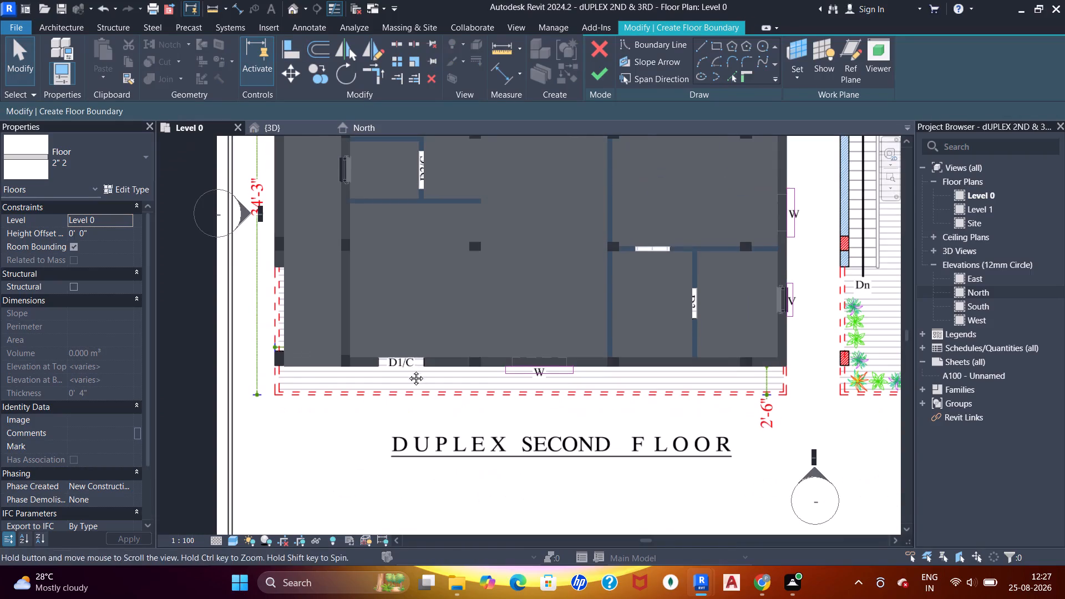
pyautogui.scroll(-3, 412, 355)
pyautogui.moveTo(426, 276); pyautogui.dragTo(449, 405, button='middle')
pyautogui.scroll(4, 353, 289)
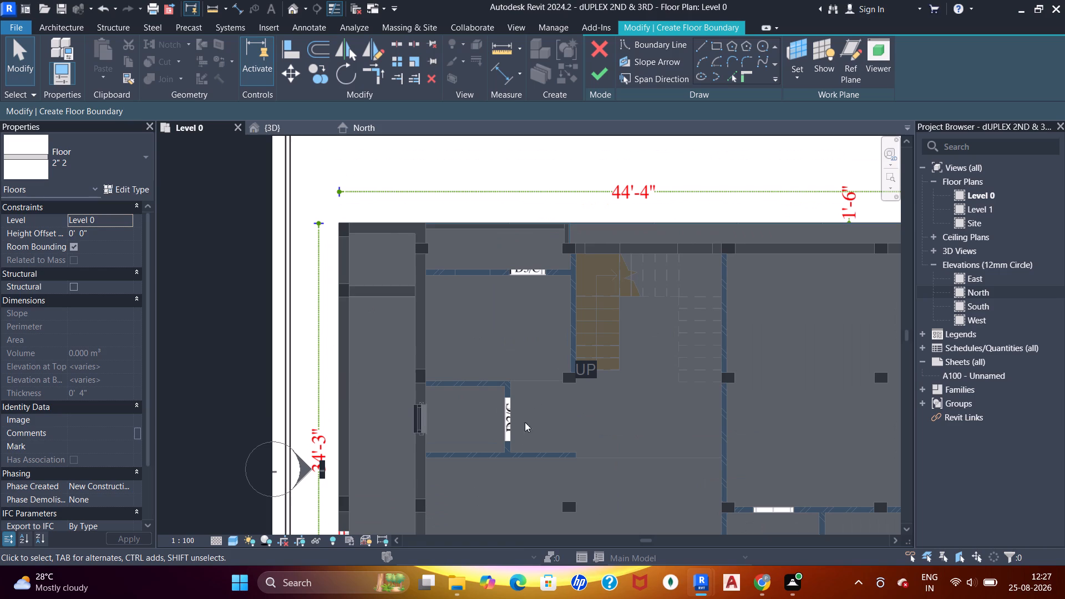
pyautogui.scroll(6, 417, 435)
pyautogui.scroll(-5, 418, 412)
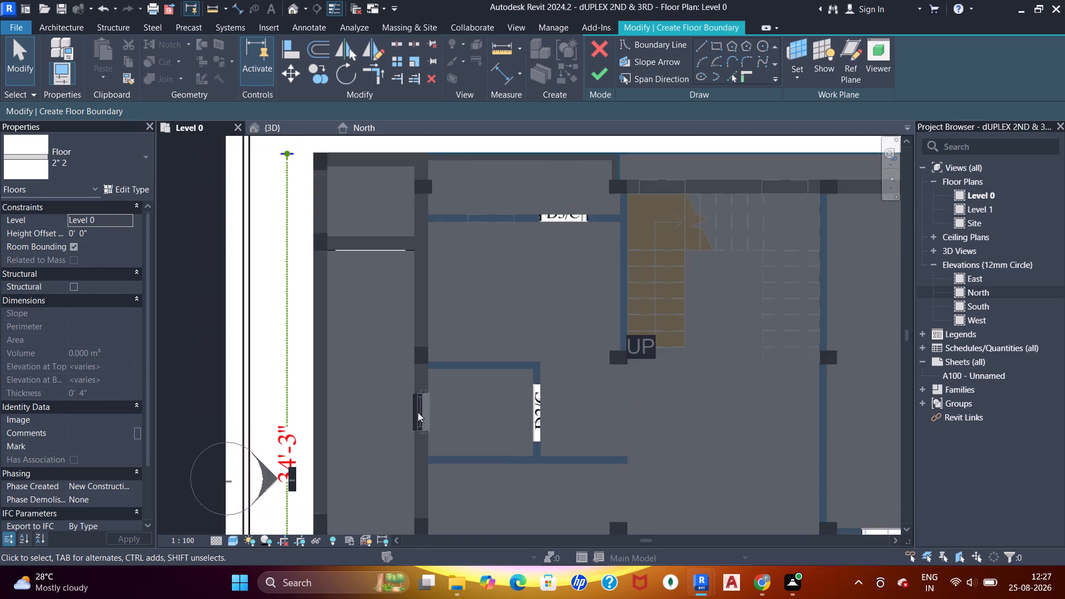
pyautogui.scroll(-1, 418, 412)
pyautogui.moveTo(388, 389); pyautogui.dragTo(448, 213, button='middle')
pyautogui.moveTo(609, 314); pyautogui.dragTo(439, 334, button='middle')
pyautogui.scroll(6, 361, 483)
pyautogui.scroll(-5, 354, 501)
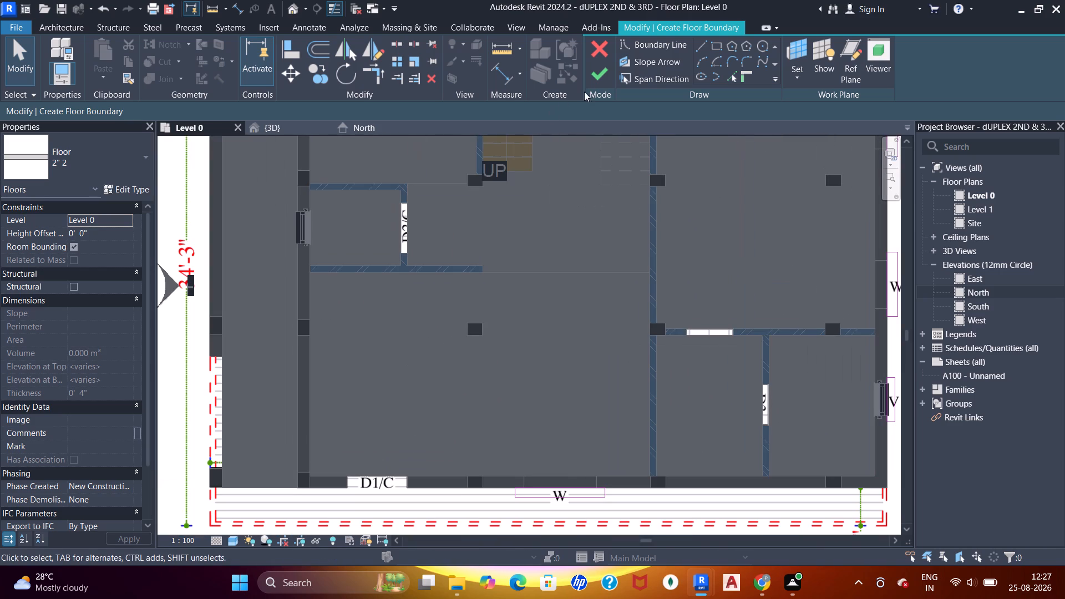
pyautogui.click(603, 80)
# Examine the new window slabs along both outer walls in the 3D view.
pyautogui.click(283, 122)
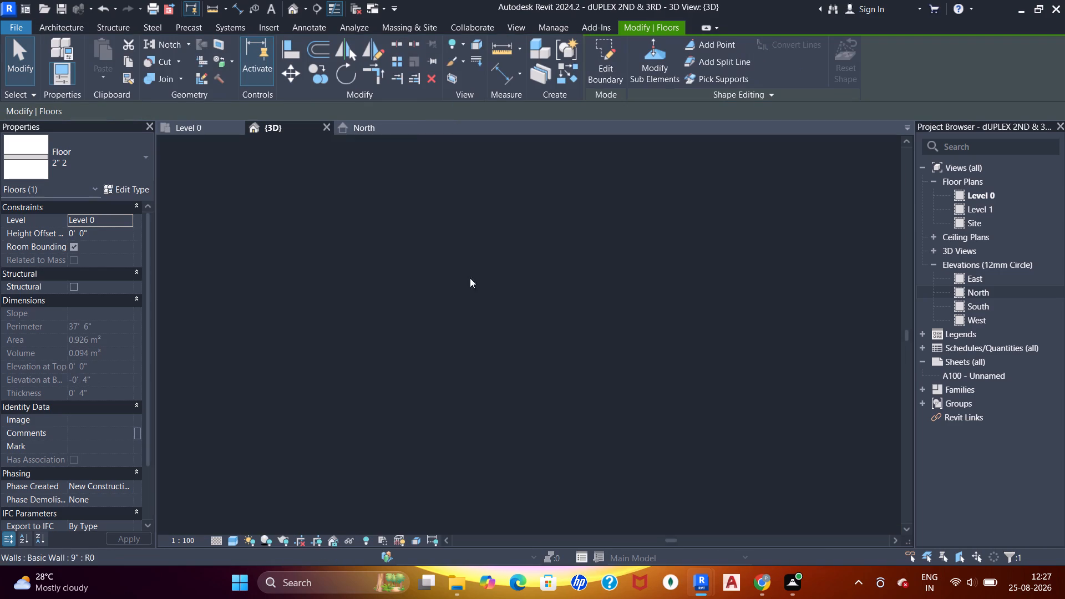
pyautogui.keyDown('shift'); pyautogui.moveTo(499, 353); pyautogui.dragTo(617, 361, button='middle'); pyautogui.keyUp('shift')
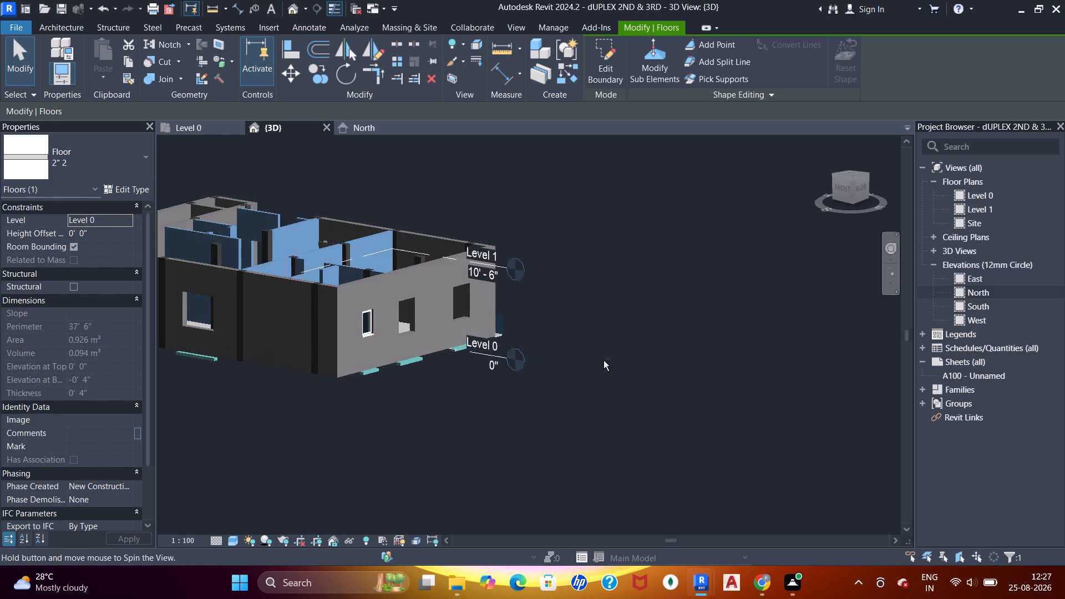
pyautogui.moveTo(407, 389); pyautogui.dragTo(557, 384, button='middle')
pyautogui.scroll(1, 547, 385)
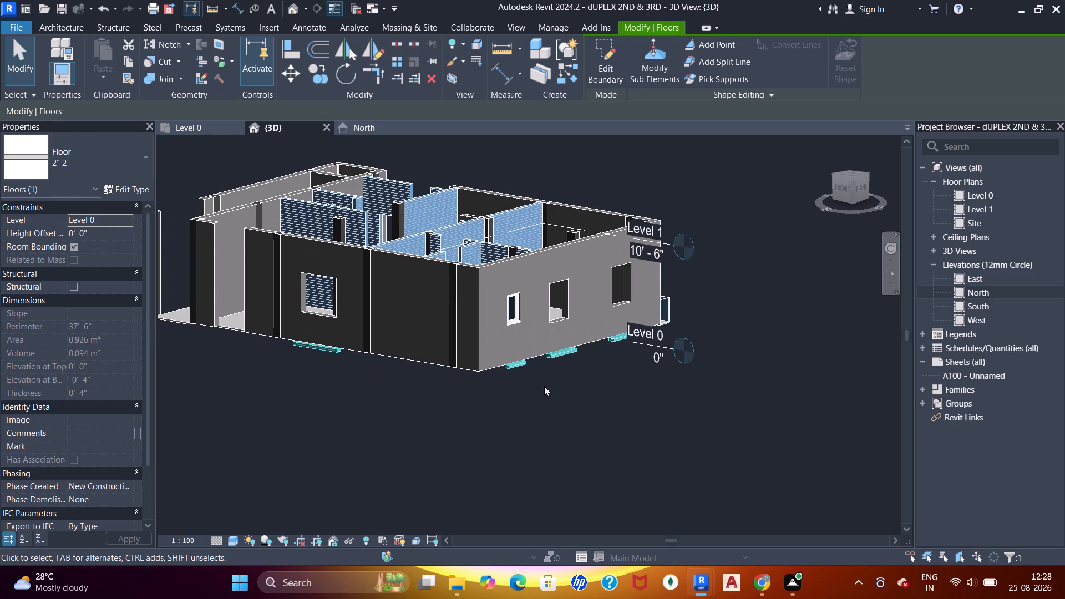
pyautogui.scroll(1, 513, 385)
pyautogui.keyDown('shift'); pyautogui.middleClick(506, 386); pyautogui.keyUp('shift')
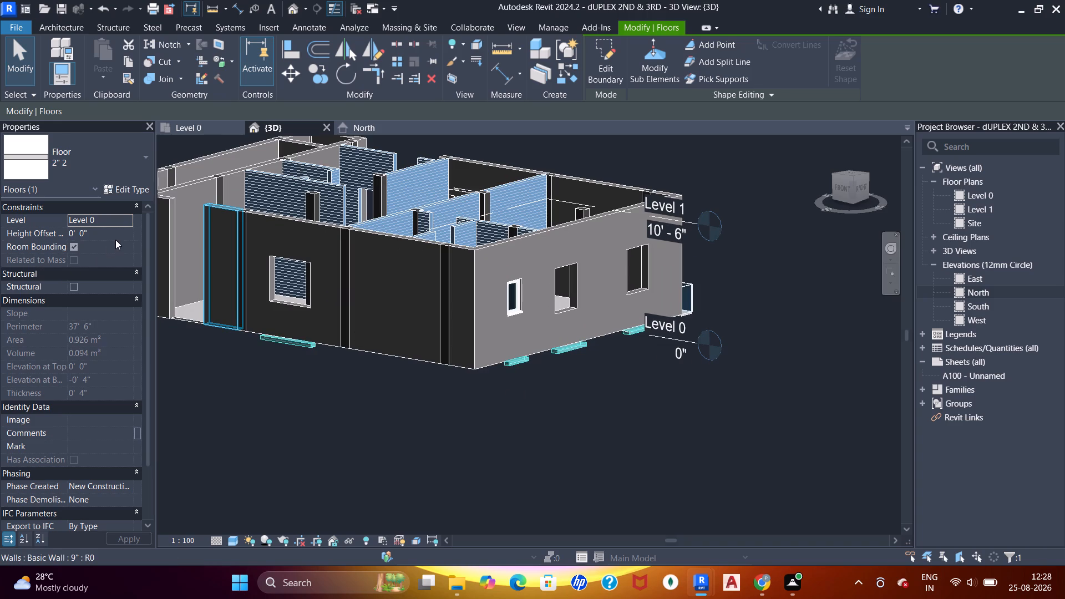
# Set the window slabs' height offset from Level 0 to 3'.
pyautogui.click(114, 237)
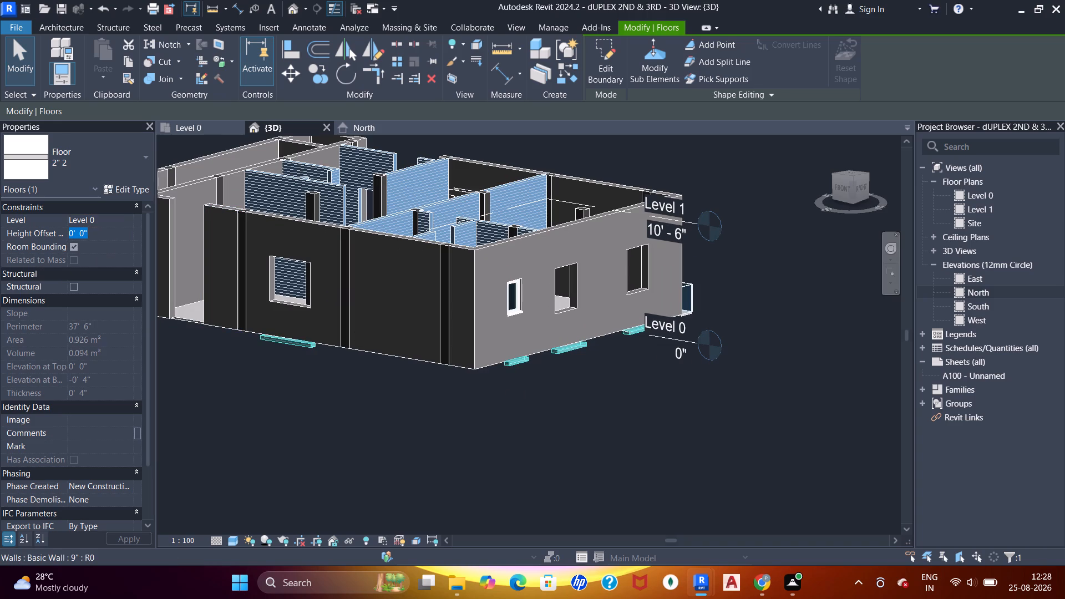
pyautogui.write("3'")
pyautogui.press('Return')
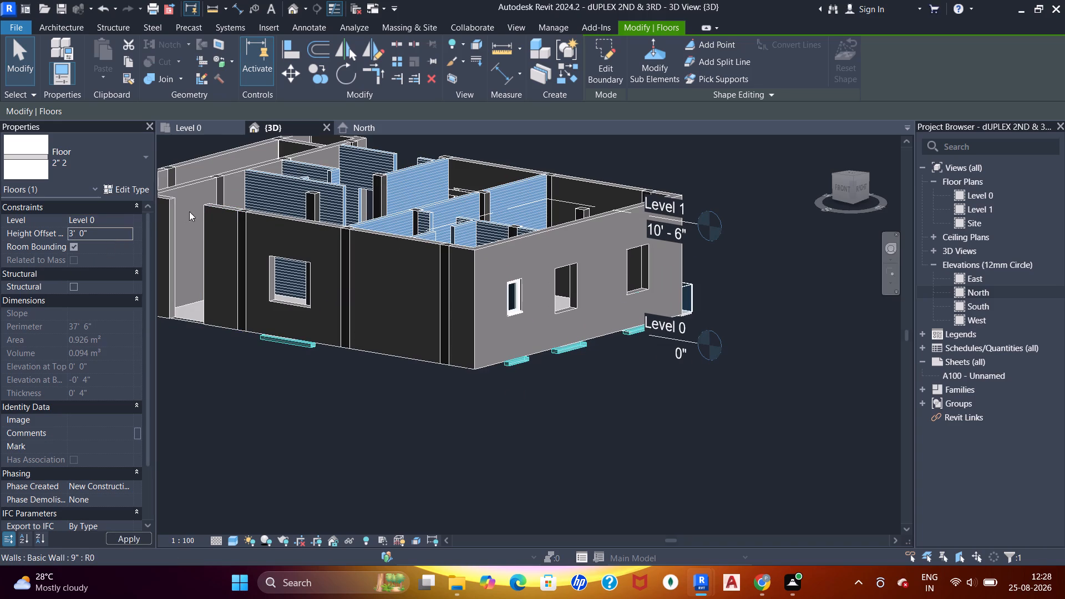
# Set the window slabs' height offset from Level 0 to 7'.
pyautogui.keyDown('shift'); pyautogui.moveTo(555, 308); pyautogui.dragTo(572, 315, button='middle'); pyautogui.keyUp('shift')
pyautogui.click(114, 231)
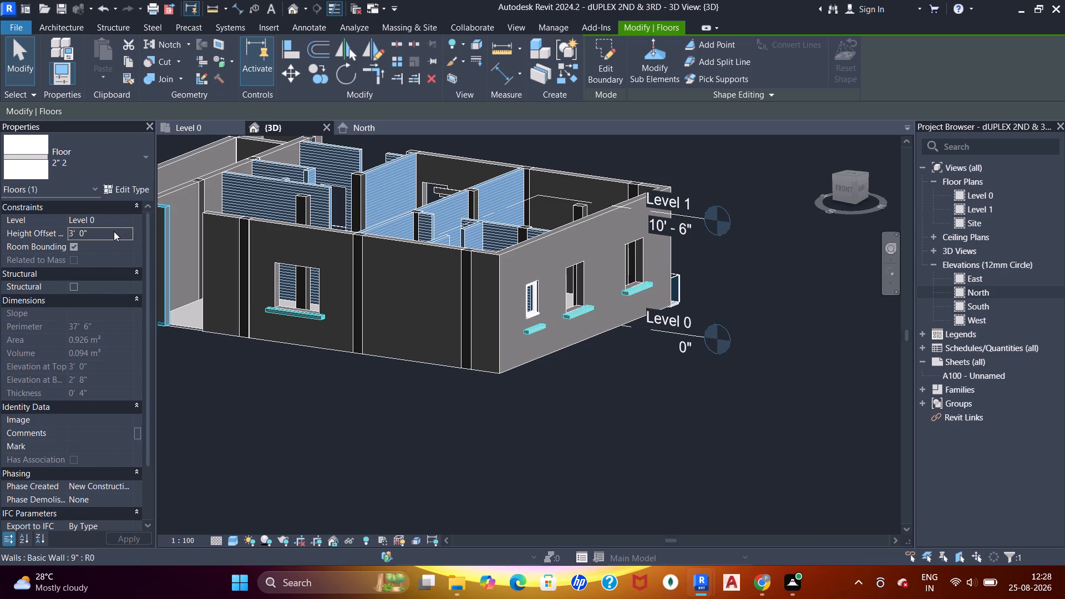
pyautogui.write("7'")
pyautogui.press('Return')
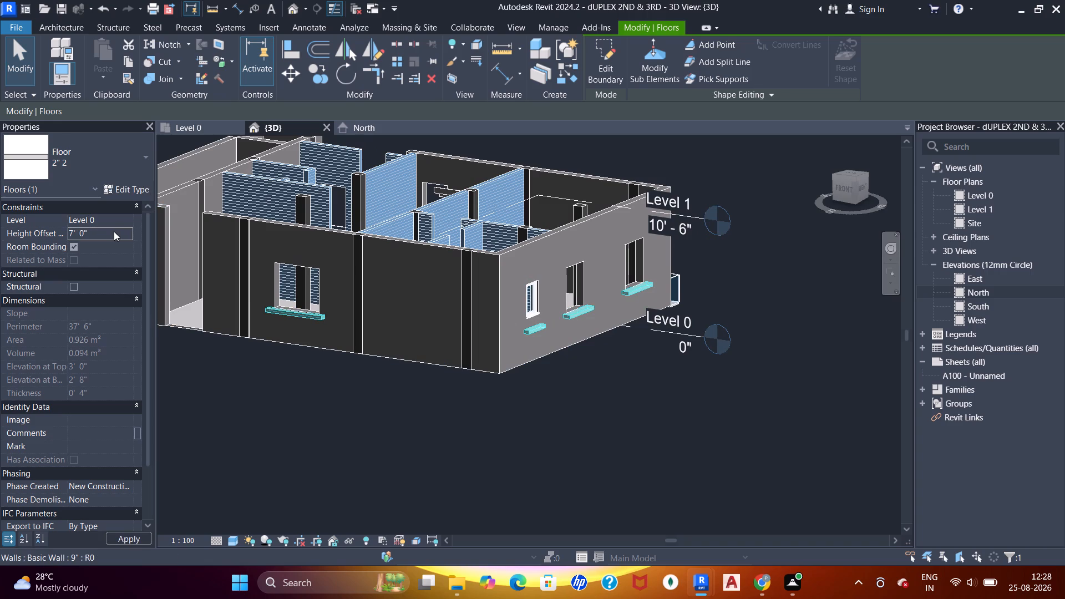
# Examine in 3D how the raised slabs sit against the heads of the side wall's windows and ventilator.
pyautogui.keyDown('shift'); pyautogui.moveTo(548, 334); pyautogui.dragTo(534, 301, button='middle'); pyautogui.keyUp('shift')
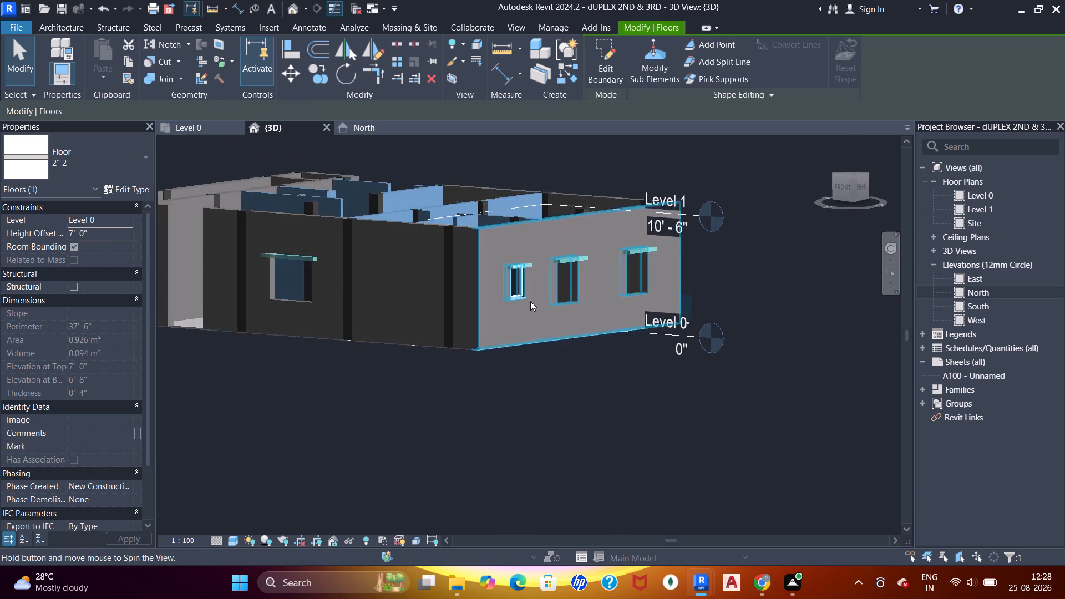
pyautogui.scroll(5, 530, 303)
pyautogui.scroll(5, 509, 248)
pyautogui.keyDown('shift'); pyautogui.moveTo(607, 293); pyautogui.dragTo(600, 269, button='middle'); pyautogui.keyUp('shift')
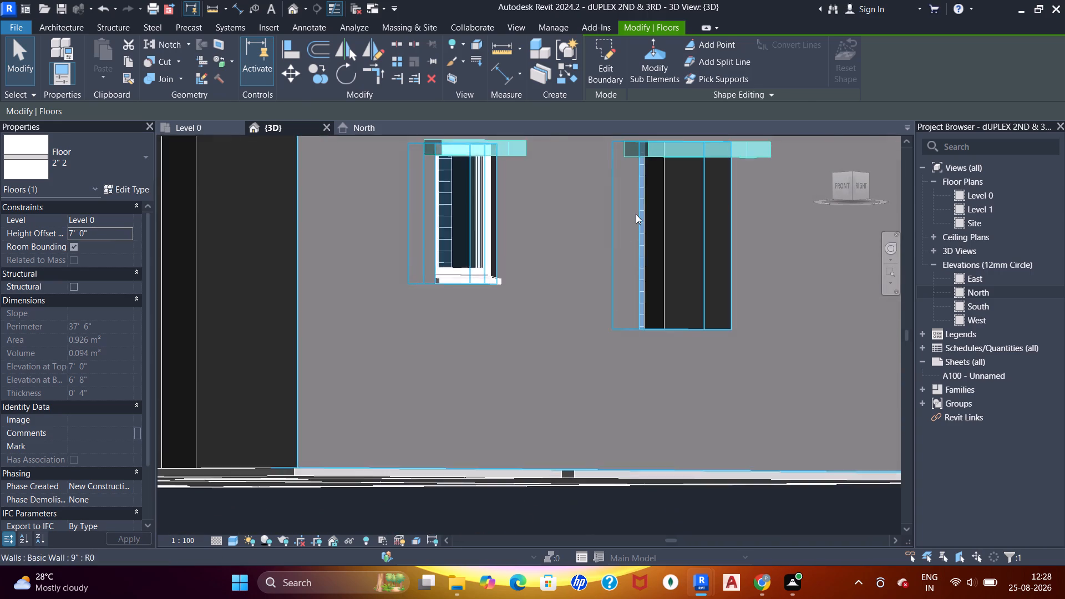
pyautogui.moveTo(638, 216); pyautogui.dragTo(540, 390, button='middle')
pyautogui.keyDown('shift'); pyautogui.moveTo(556, 365); pyautogui.dragTo(569, 325, button='middle'); pyautogui.keyUp('shift')
pyautogui.keyDown('shift'); pyautogui.scroll(1, 556, 365); pyautogui.keyUp('shift')
pyautogui.keyDown('shift'); pyautogui.moveTo(594, 301); pyautogui.dragTo(599, 325, button='middle'); pyautogui.keyUp('shift')
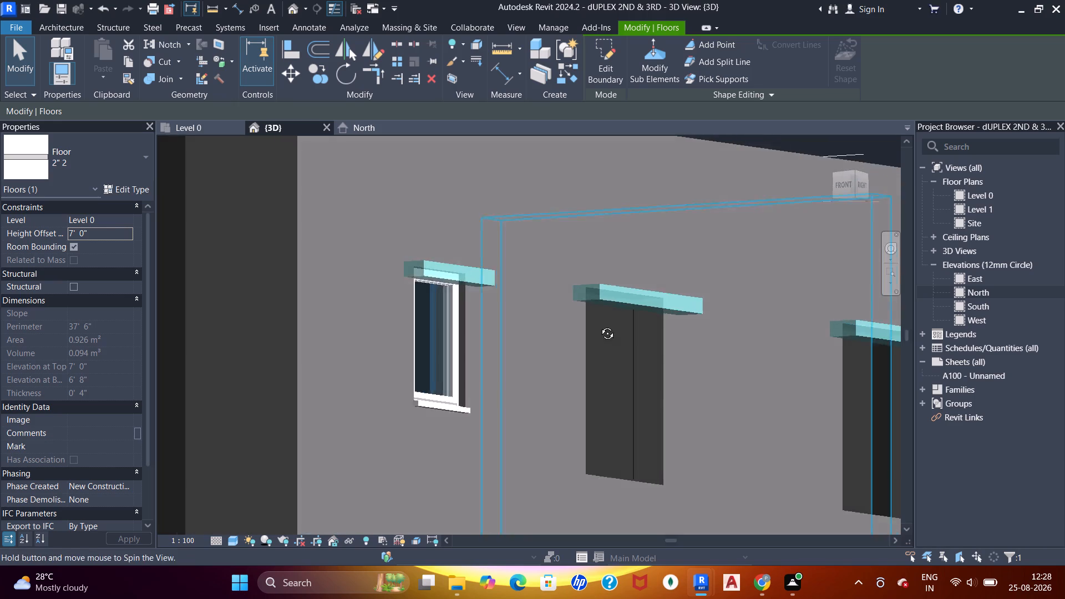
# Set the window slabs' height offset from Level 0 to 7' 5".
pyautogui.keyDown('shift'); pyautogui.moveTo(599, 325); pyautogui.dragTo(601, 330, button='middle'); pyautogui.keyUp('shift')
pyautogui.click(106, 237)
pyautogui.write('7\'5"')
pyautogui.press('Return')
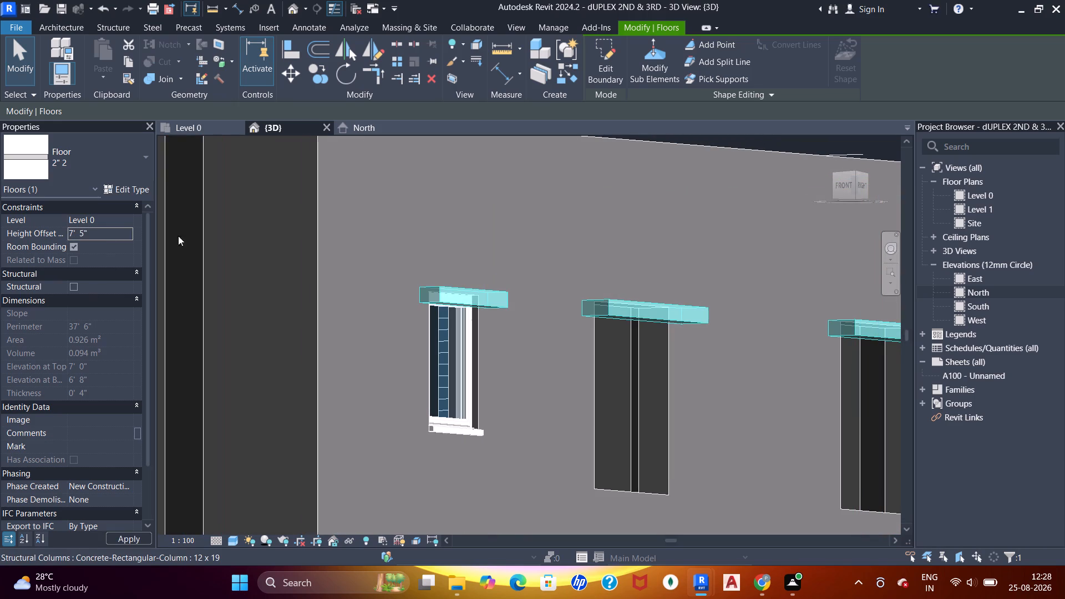
# Set the window slabs' height offset from Level 0 to 7' 2".
pyautogui.click(105, 237)
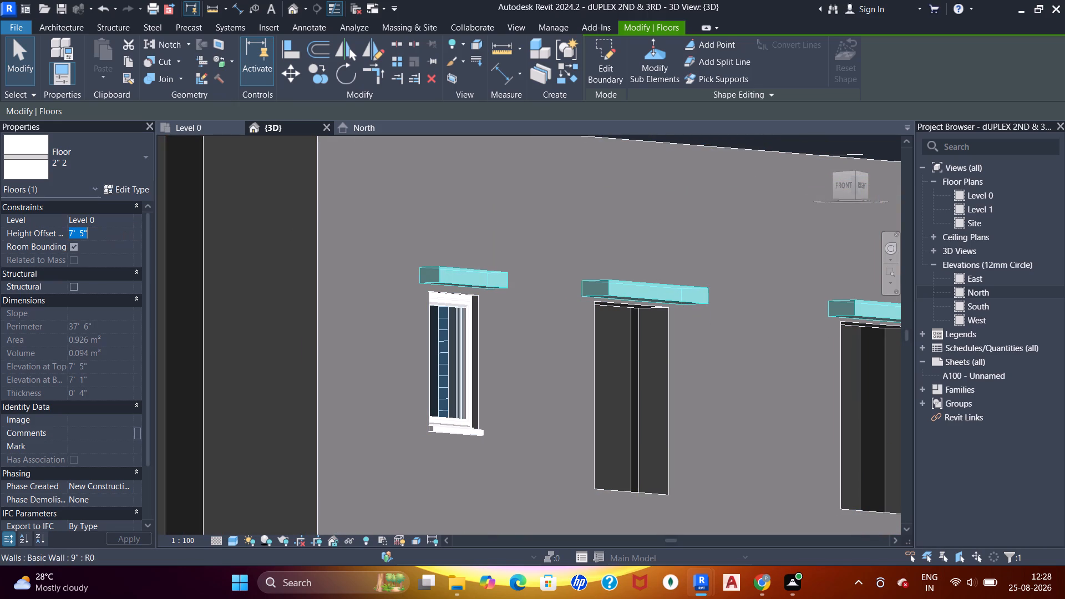
pyautogui.write("7'")
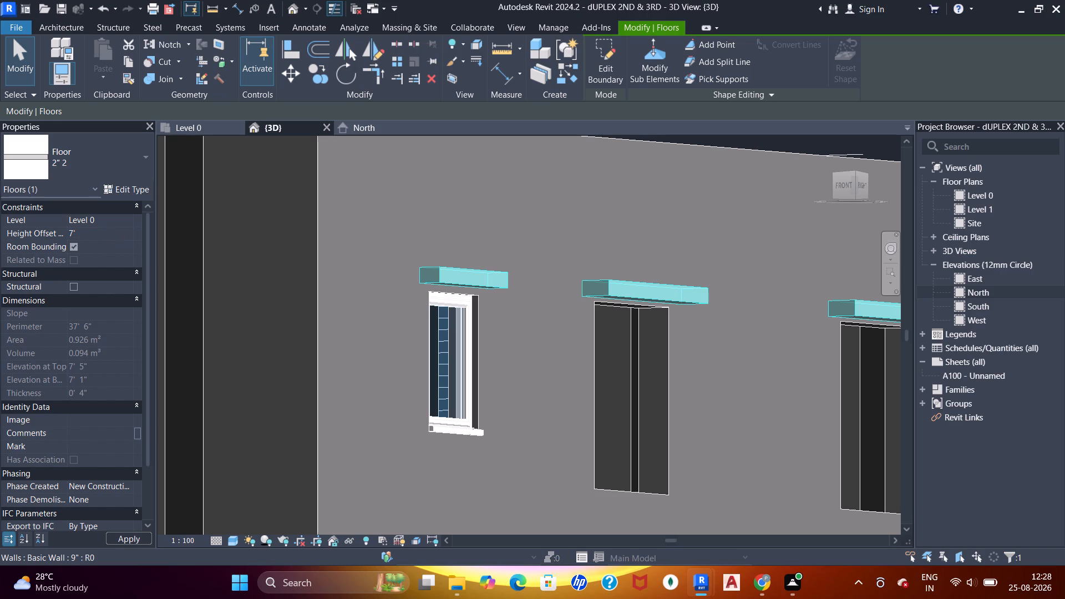
pyautogui.write('2"')
pyautogui.press('Return')
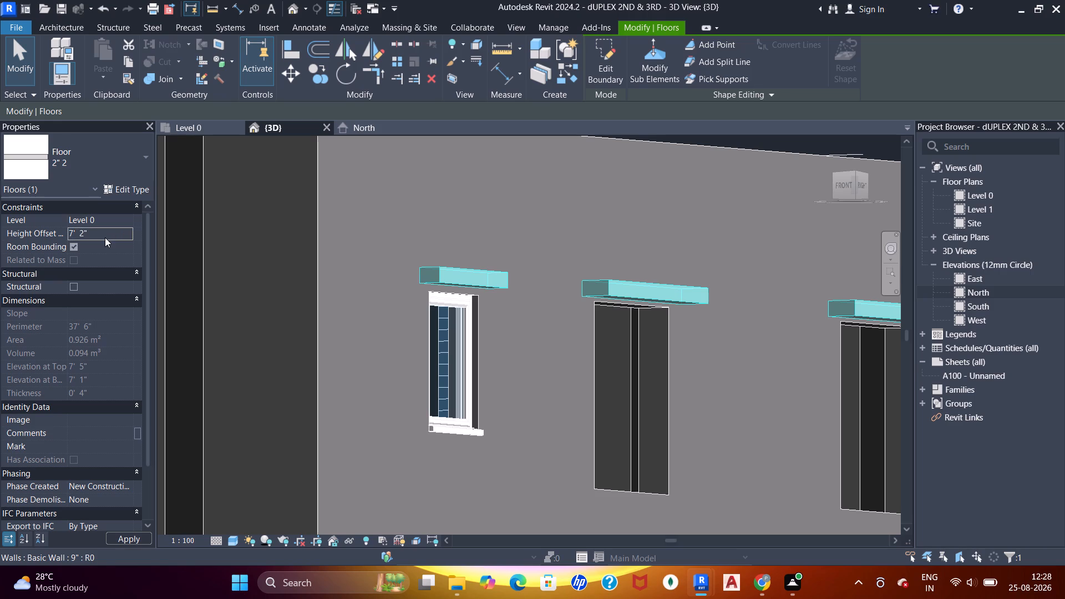
pyautogui.press('Escape')
# Examine in 3D how the raised slabs sit above the window and ventilator heads on the outer walls.
pyautogui.keyDown('shift'); pyautogui.moveTo(658, 313); pyautogui.dragTo(648, 339, button='middle'); pyautogui.keyUp('shift')
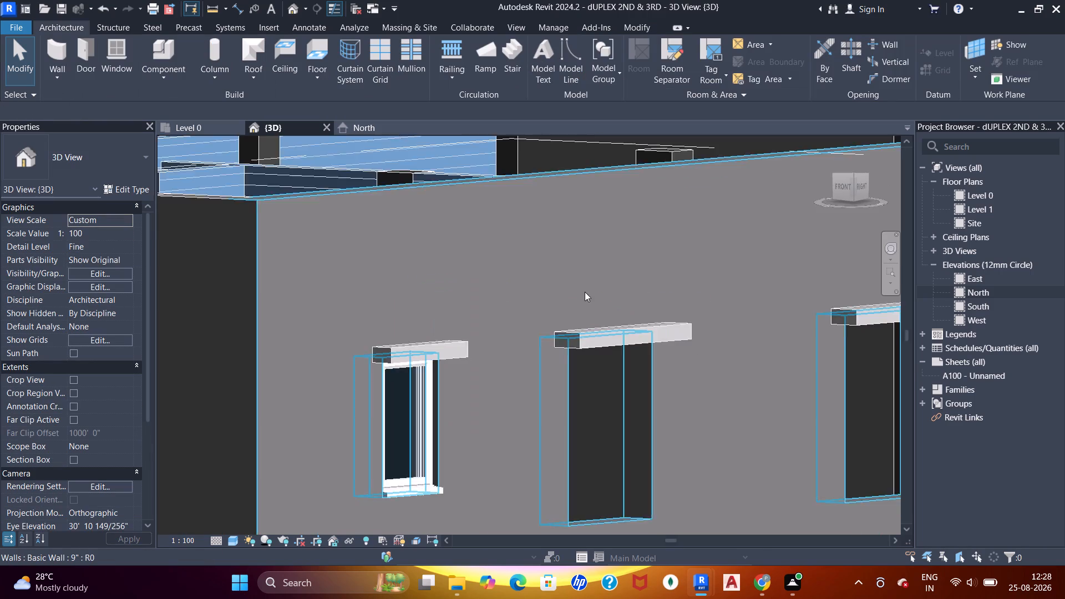
pyautogui.scroll(-6, 580, 290)
pyautogui.moveTo(509, 338); pyautogui.dragTo(500, 322, button='middle')
pyautogui.scroll(2, 544, 325)
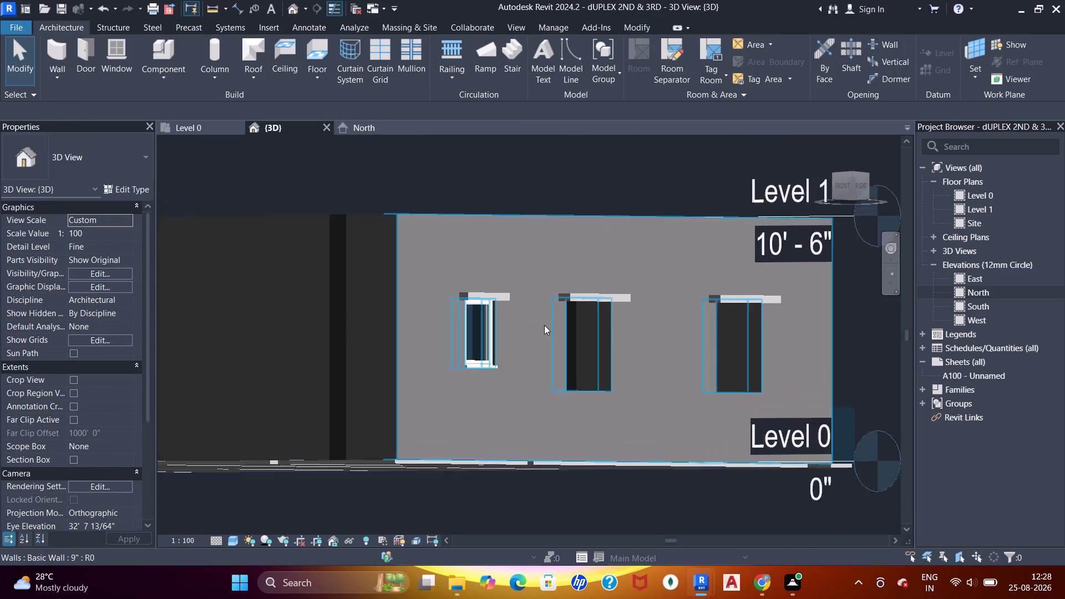
pyautogui.scroll(3, 544, 325)
pyautogui.scroll(-12, 546, 309)
pyautogui.keyDown('shift'); pyautogui.moveTo(506, 317); pyautogui.dragTo(514, 375, button='middle'); pyautogui.keyUp('shift')
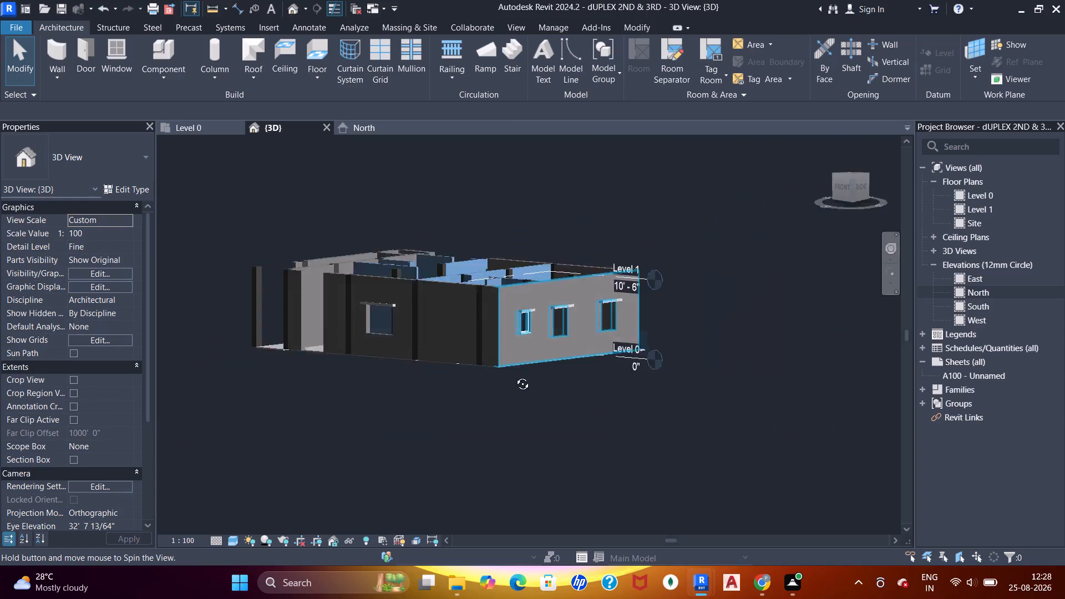
pyautogui.keyDown('shift'); pyautogui.moveTo(514, 375); pyautogui.dragTo(549, 420, button='middle'); pyautogui.keyUp('shift')
pyautogui.scroll(5, 576, 331)
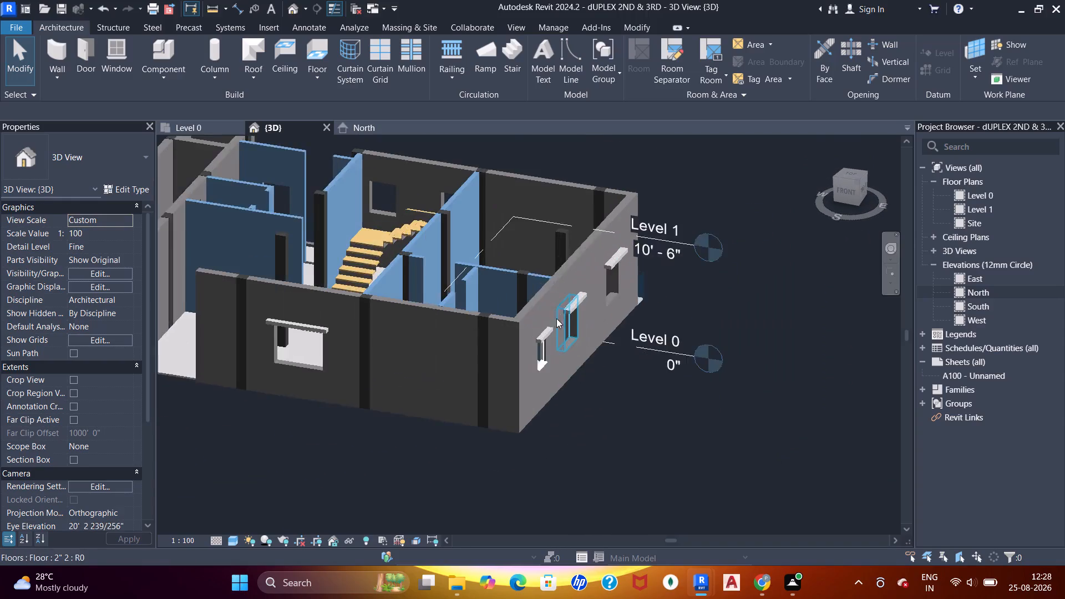
pyautogui.scroll(-2, 555, 324)
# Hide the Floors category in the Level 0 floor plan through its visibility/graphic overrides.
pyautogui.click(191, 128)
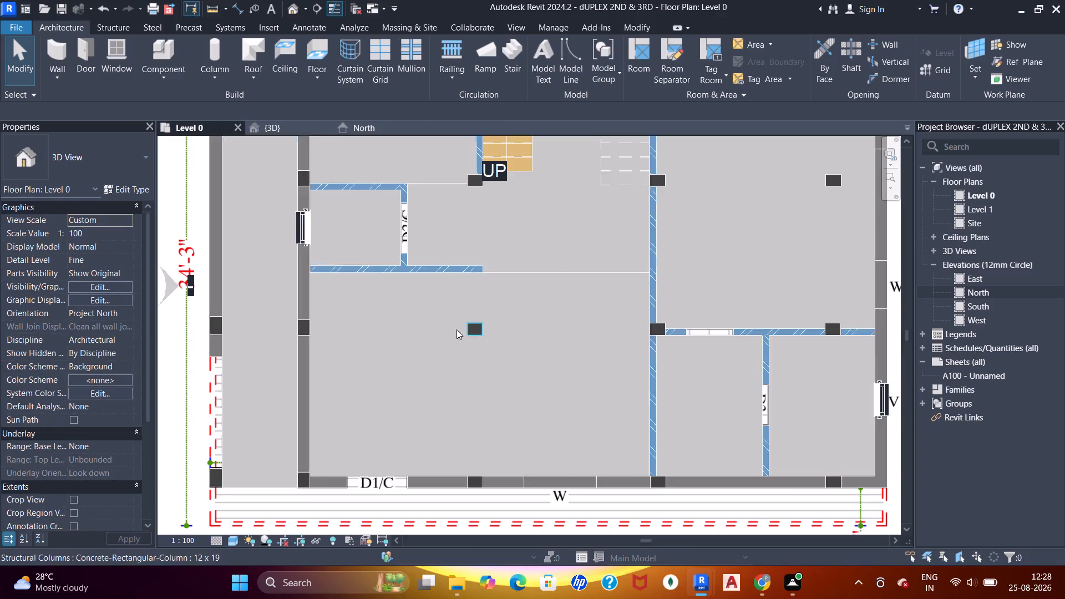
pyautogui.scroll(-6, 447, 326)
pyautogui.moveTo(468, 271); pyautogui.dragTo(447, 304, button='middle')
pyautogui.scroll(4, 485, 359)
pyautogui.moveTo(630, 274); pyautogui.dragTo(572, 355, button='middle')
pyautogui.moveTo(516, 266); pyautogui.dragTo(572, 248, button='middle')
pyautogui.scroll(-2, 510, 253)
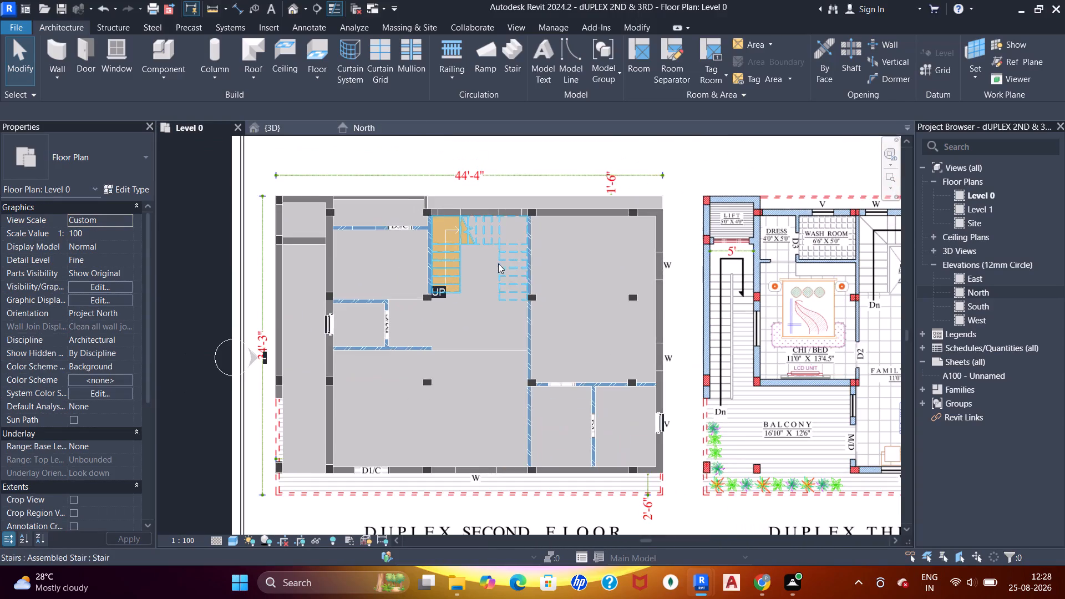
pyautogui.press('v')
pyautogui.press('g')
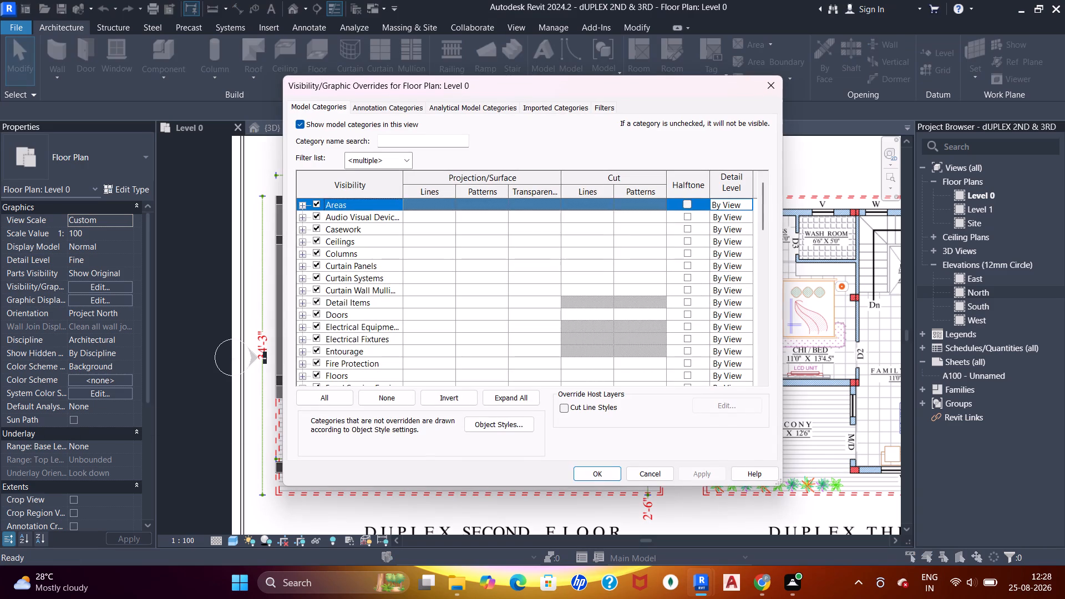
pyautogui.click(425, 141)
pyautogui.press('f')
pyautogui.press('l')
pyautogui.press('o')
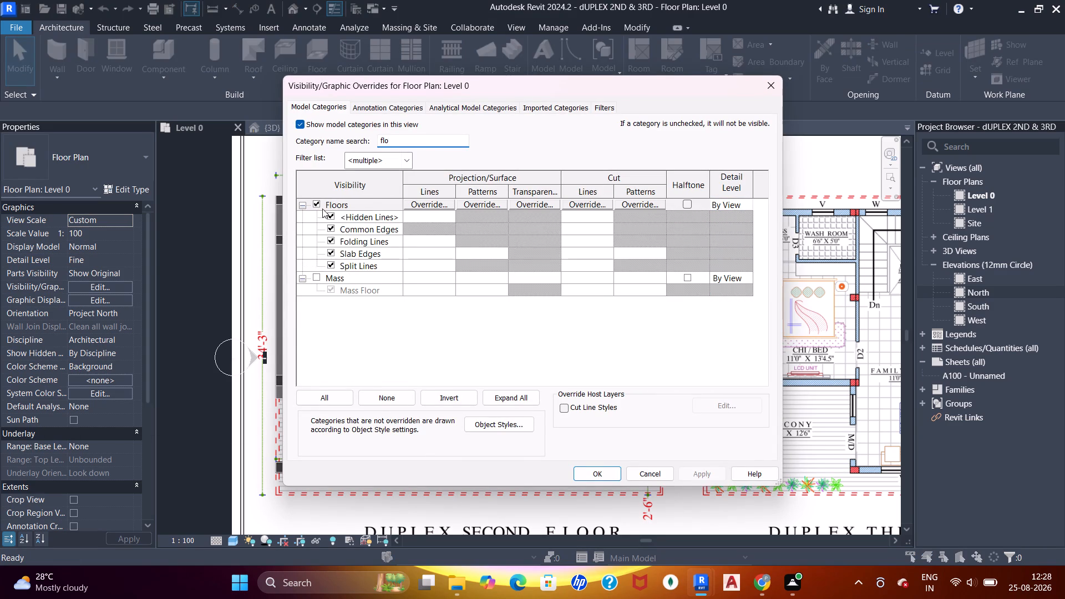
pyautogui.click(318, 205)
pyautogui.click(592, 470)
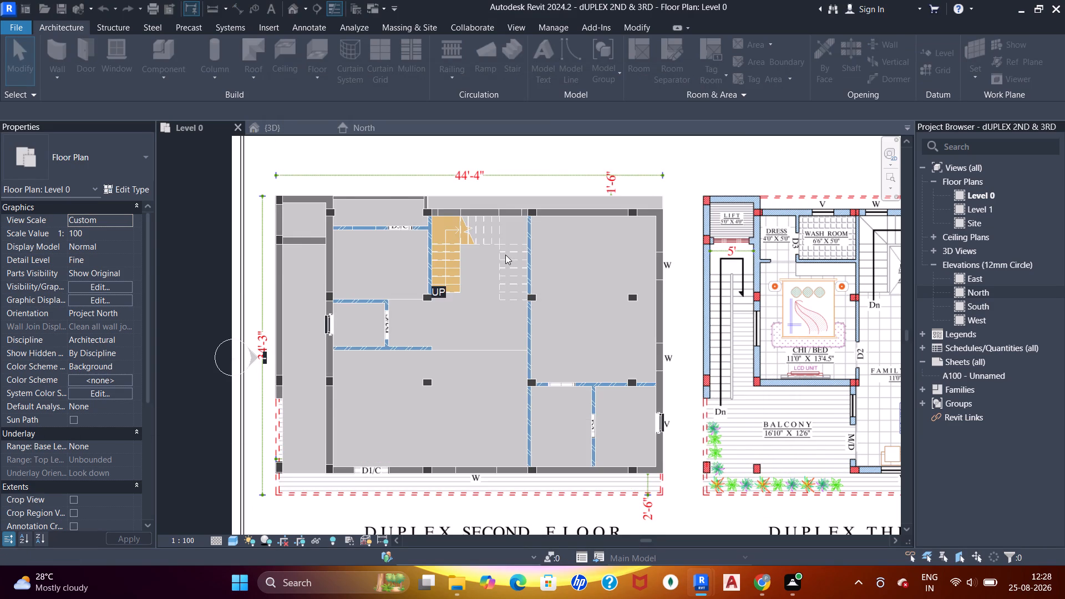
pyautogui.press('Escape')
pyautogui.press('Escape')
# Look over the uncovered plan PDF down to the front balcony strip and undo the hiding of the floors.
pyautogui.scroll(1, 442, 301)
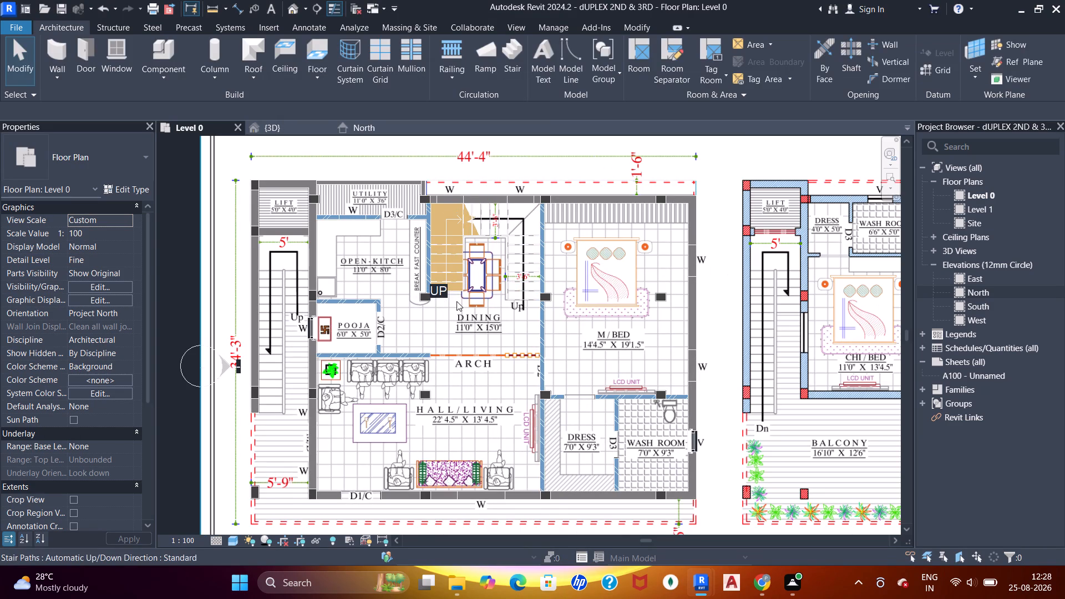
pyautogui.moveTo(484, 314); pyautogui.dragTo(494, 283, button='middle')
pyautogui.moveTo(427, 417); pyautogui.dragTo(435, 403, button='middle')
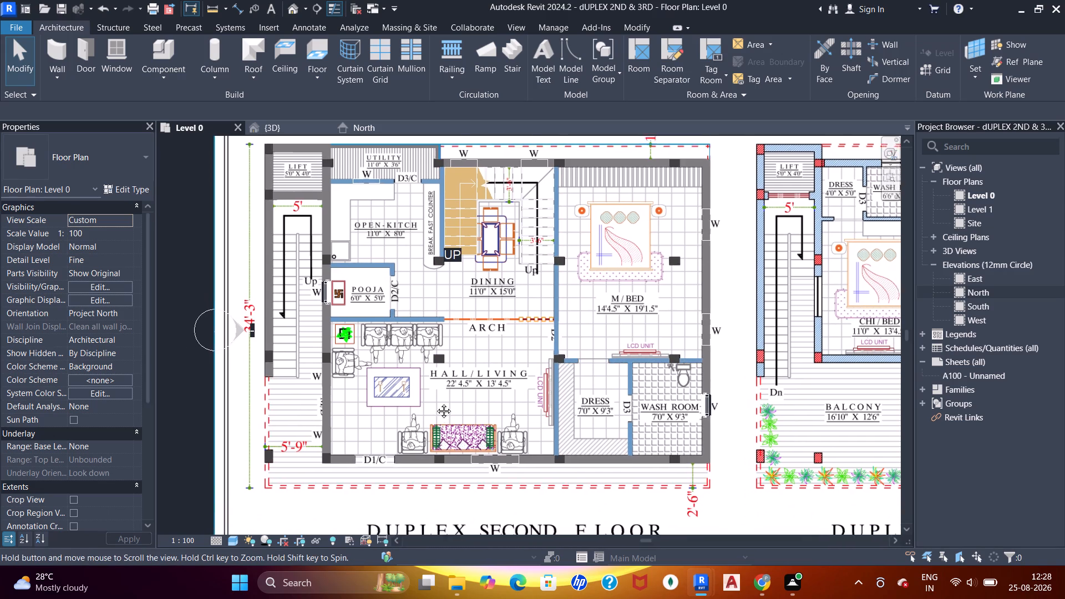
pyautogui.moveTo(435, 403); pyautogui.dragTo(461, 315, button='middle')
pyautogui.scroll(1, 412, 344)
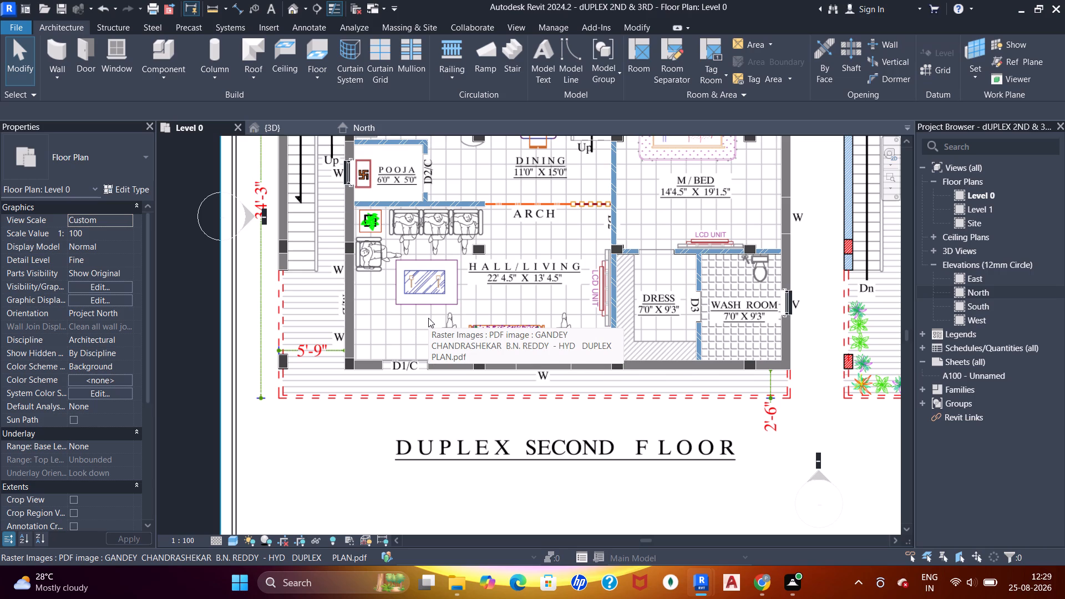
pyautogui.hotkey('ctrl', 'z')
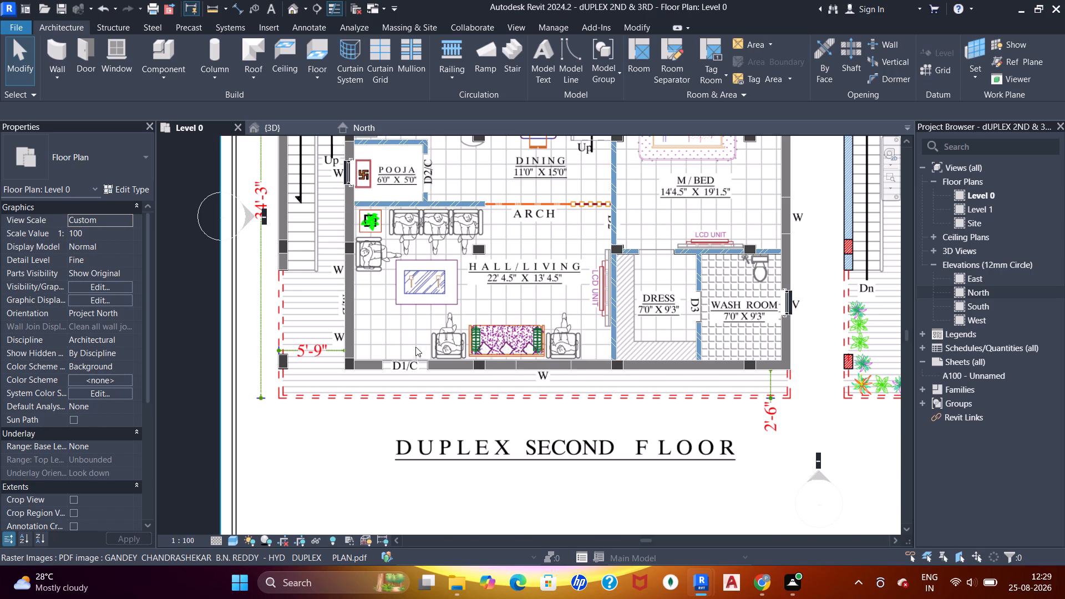
# Begin a 2" type floor and draw its west boundary line from the side wall's end along the red dashed outline to the southwest corner.
pyautogui.moveTo(384, 379); pyautogui.dragTo(427, 276, button='middle')
pyautogui.scroll(5, 400, 323)
pyautogui.moveTo(328, 344); pyautogui.dragTo(364, 293, button='middle')
pyautogui.scroll(1, 348, 306)
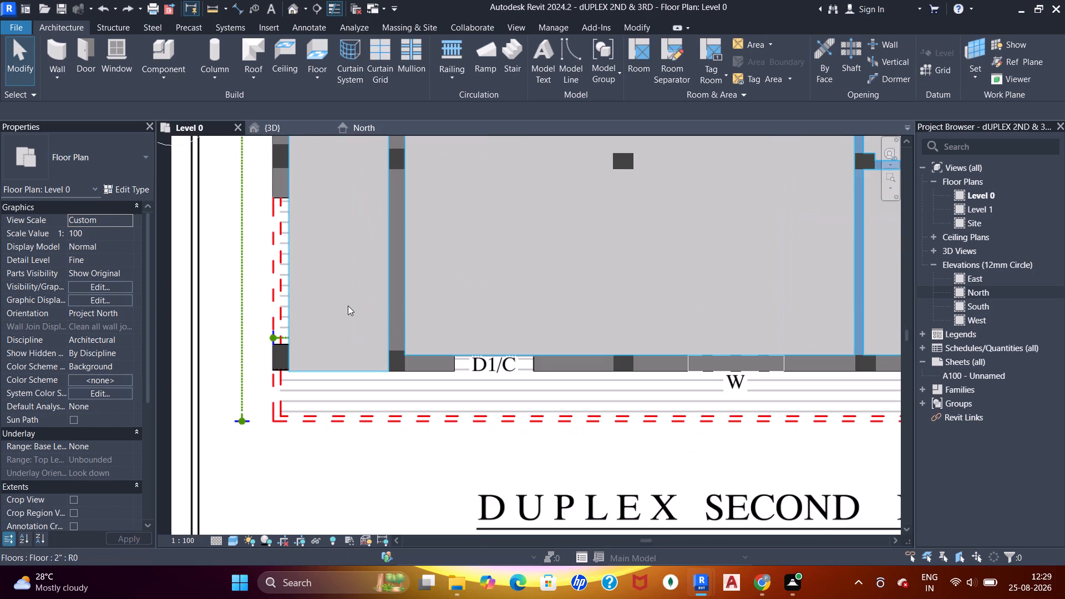
pyautogui.moveTo(332, 313); pyautogui.dragTo(335, 319, button='middle')
pyautogui.click(317, 46)
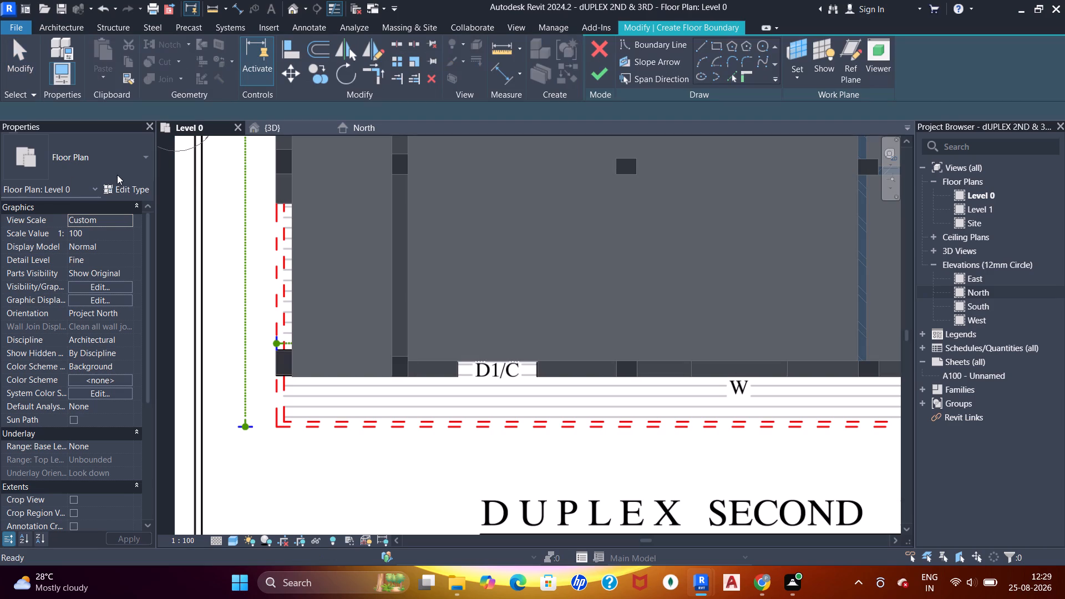
pyautogui.click(114, 175)
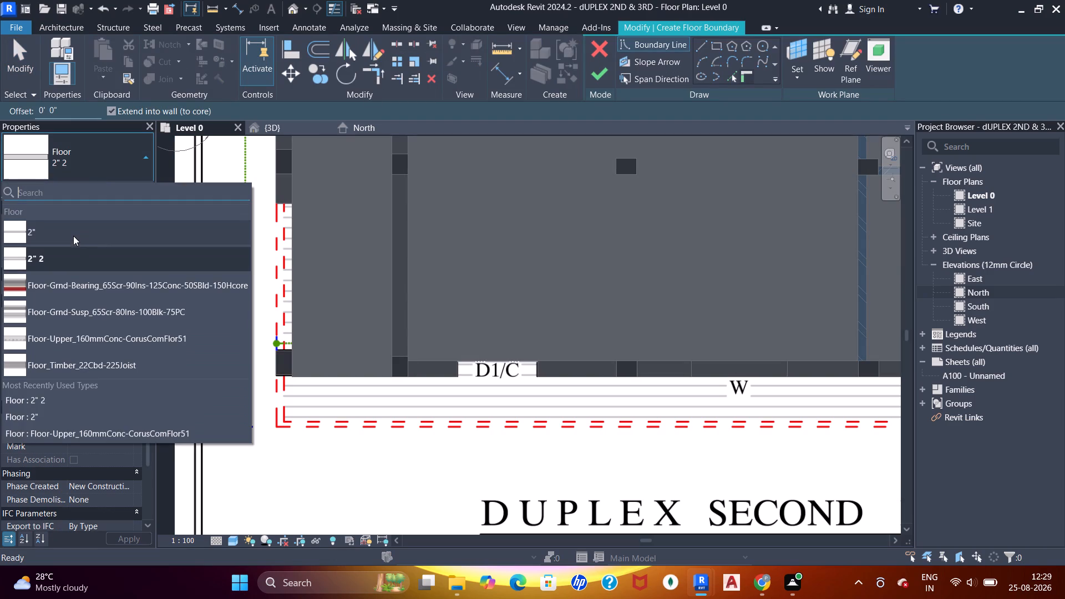
pyautogui.click(73, 234)
pyautogui.click(732, 77)
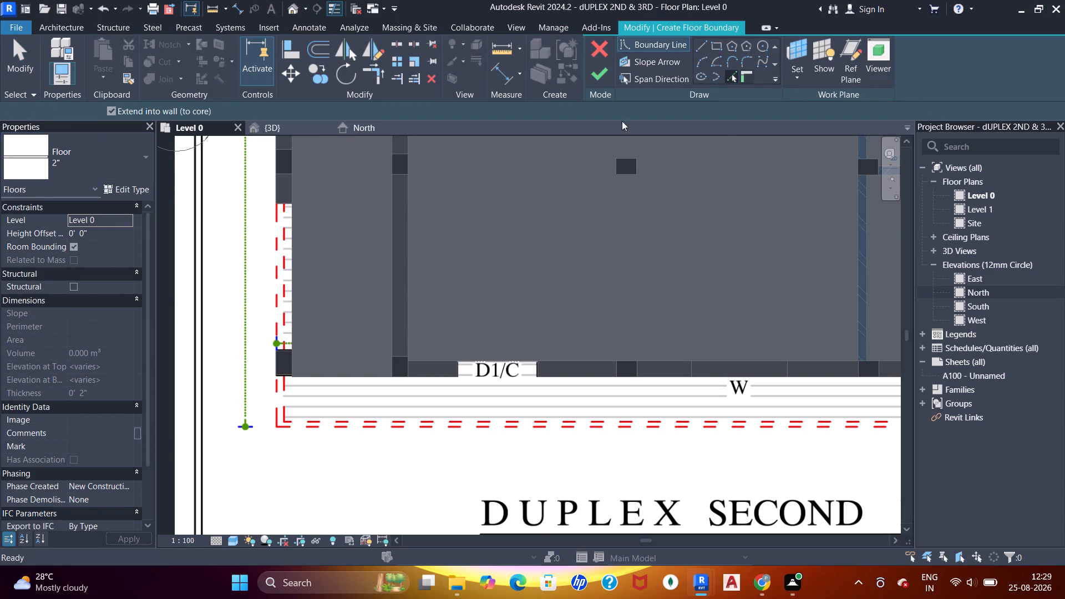
pyautogui.scroll(6, 258, 248)
pyautogui.click(300, 244)
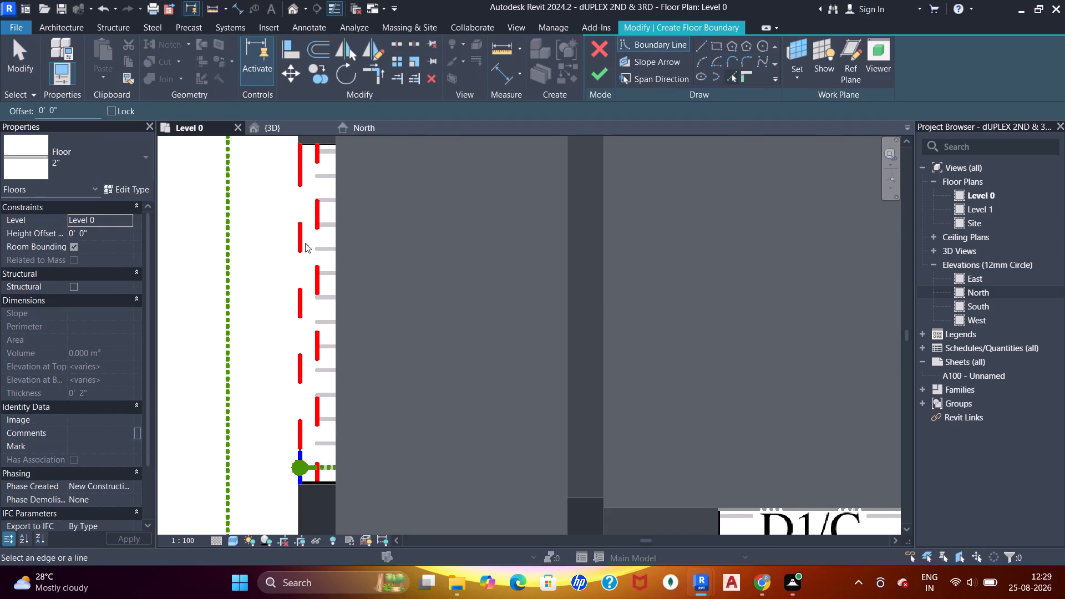
pyautogui.click(706, 45)
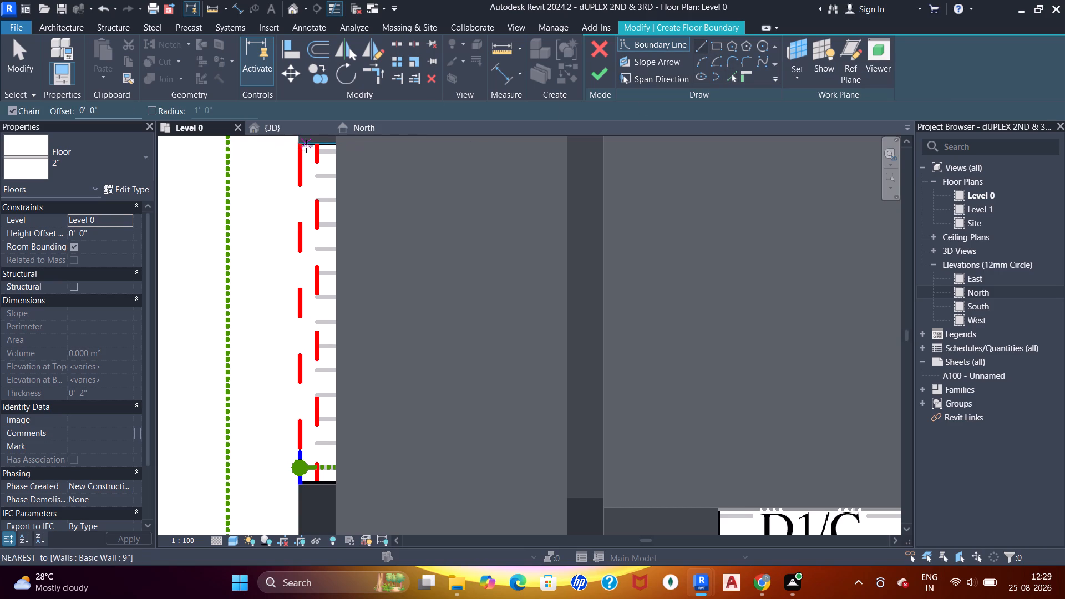
pyautogui.click(302, 144)
pyautogui.scroll(-2, 296, 369)
pyautogui.moveTo(296, 370); pyautogui.dragTo(286, 256, button='middle')
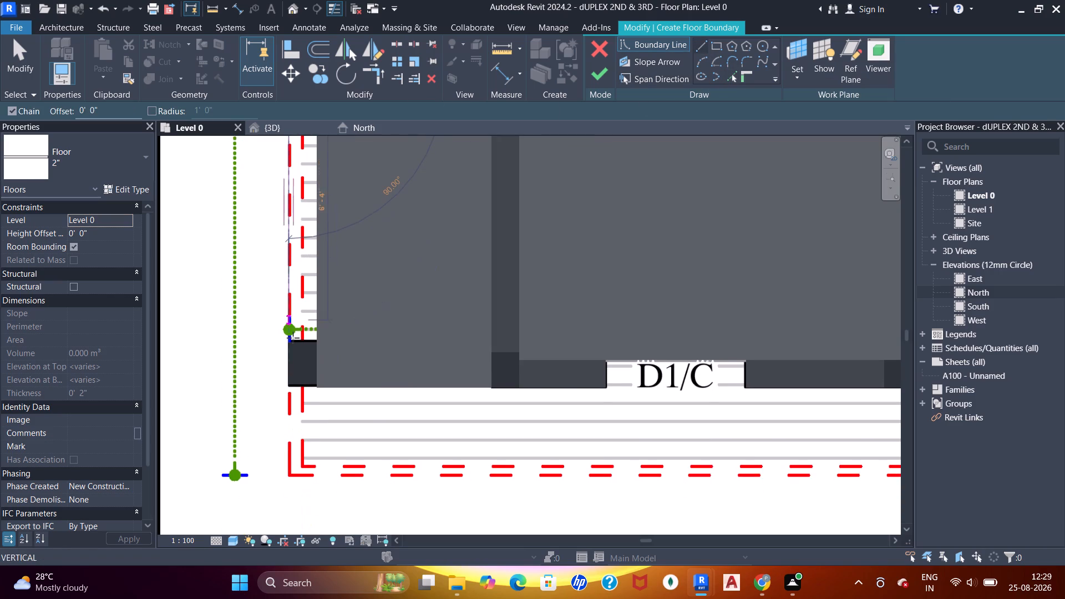
pyautogui.moveTo(289, 377); pyautogui.dragTo(286, 246, button='middle')
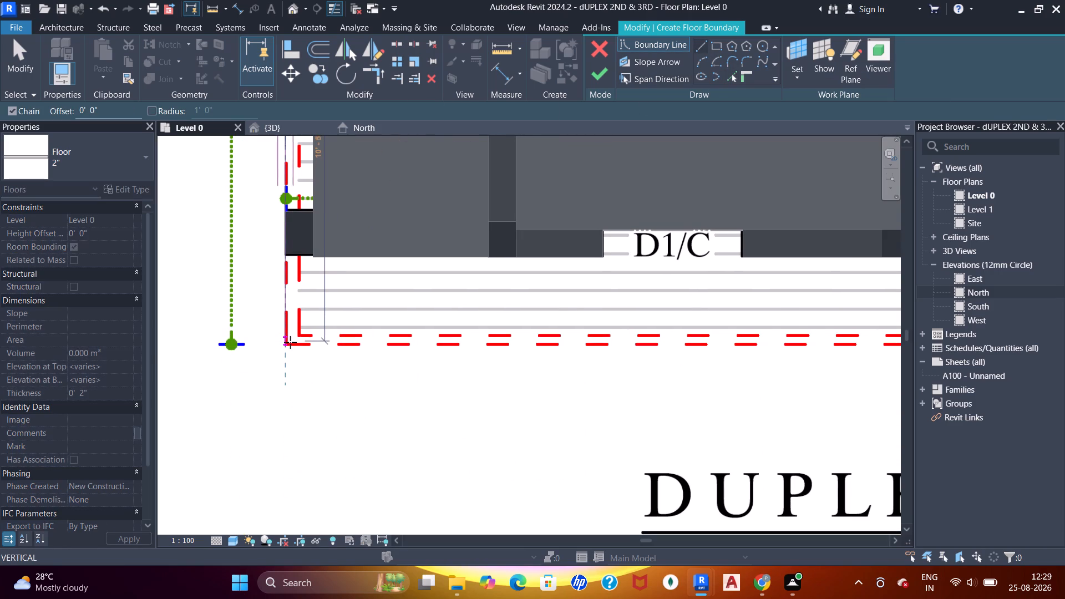
pyautogui.scroll(7, 284, 345)
pyautogui.click(299, 342)
pyautogui.scroll(-5, 352, 345)
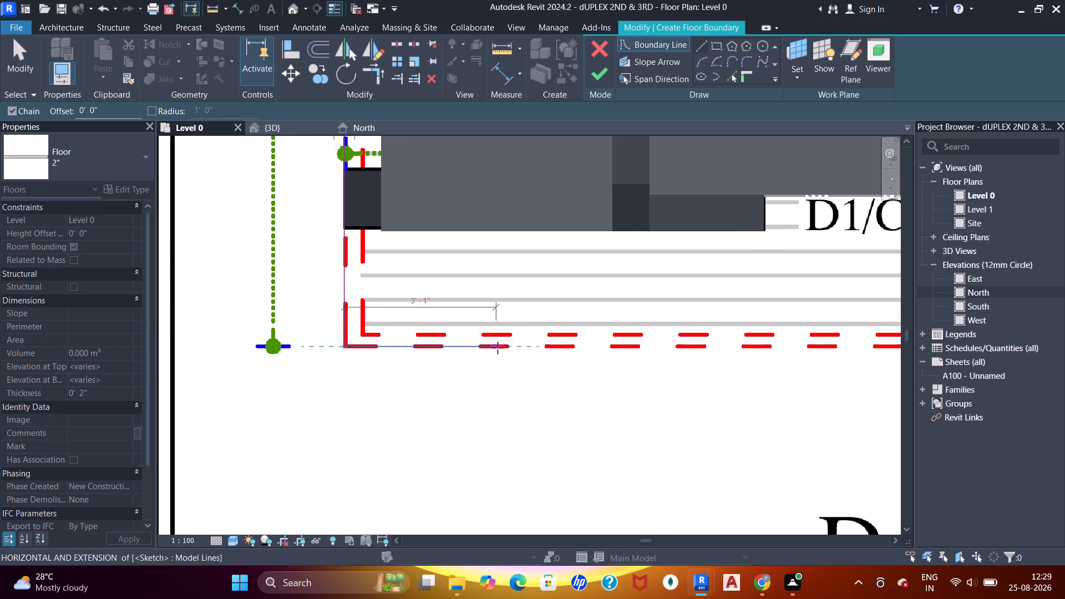
# Draw the floor's south boundary line along the outer red dashed outline to its southeast corner.
pyautogui.moveTo(498, 348); pyautogui.dragTo(366, 347, button='middle')
pyautogui.moveTo(650, 343); pyautogui.dragTo(337, 329, button='middle')
pyautogui.moveTo(673, 327); pyautogui.dragTo(456, 318, button='middle')
pyautogui.moveTo(606, 316); pyautogui.dragTo(320, 303, button='middle')
pyautogui.moveTo(653, 301); pyautogui.dragTo(377, 287, button='middle')
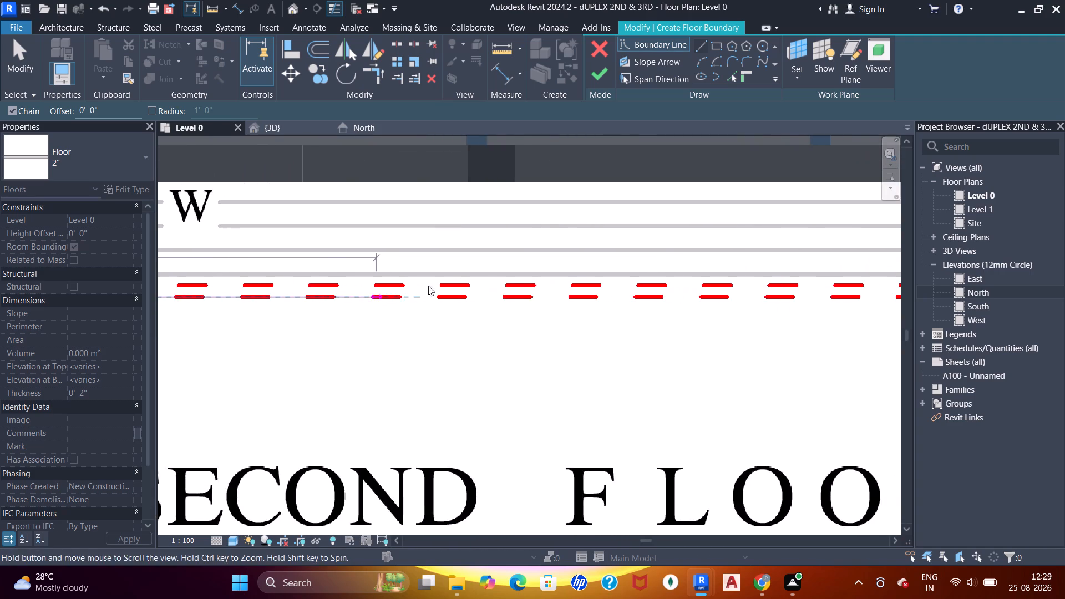
pyautogui.moveTo(672, 286); pyautogui.dragTo(330, 286, button='middle')
pyautogui.scroll(1, 557, 286)
pyautogui.moveTo(647, 286); pyautogui.dragTo(449, 286, button='middle')
pyautogui.moveTo(685, 285); pyautogui.dragTo(571, 285, button='middle')
pyautogui.scroll(4, 634, 287)
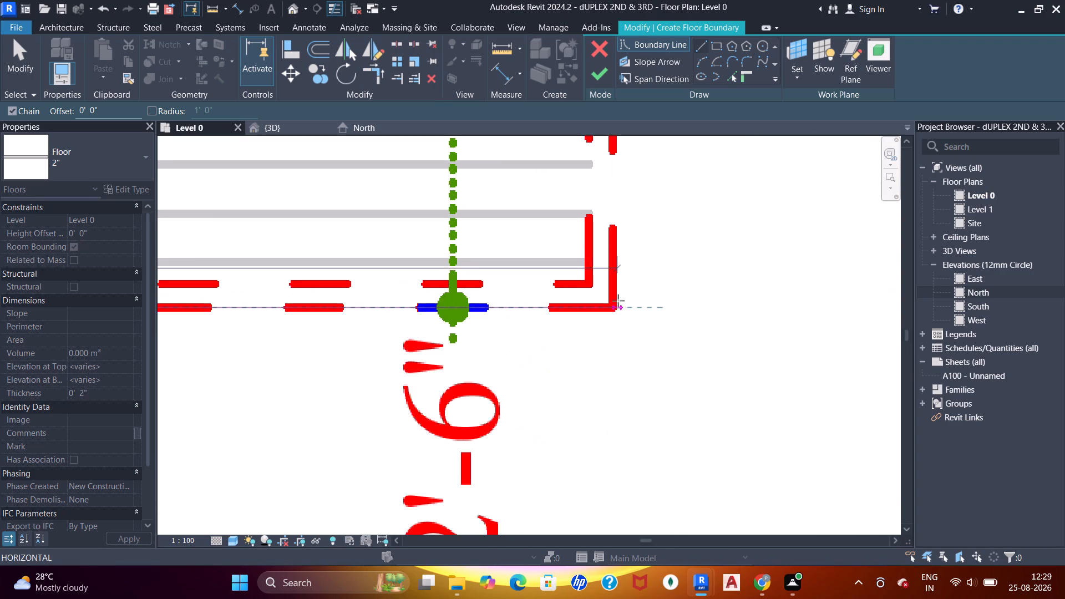
pyautogui.click(612, 306)
# Draw the floor's east boundary line from the southeast corner up to the building's outer wall corner.
pyautogui.moveTo(599, 236); pyautogui.dragTo(606, 411, button='middle')
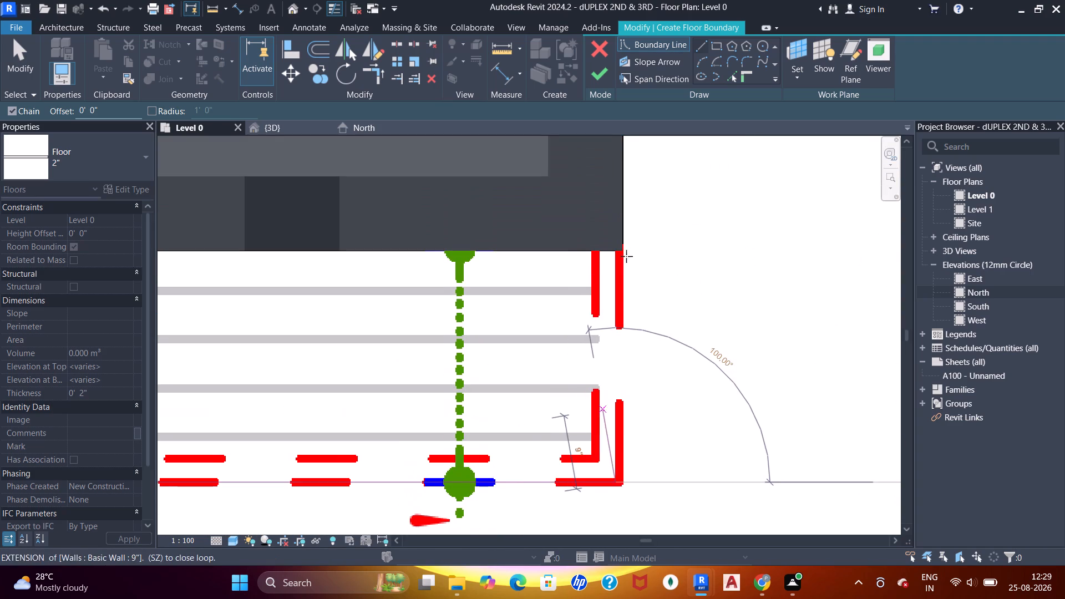
pyautogui.scroll(5, 623, 252)
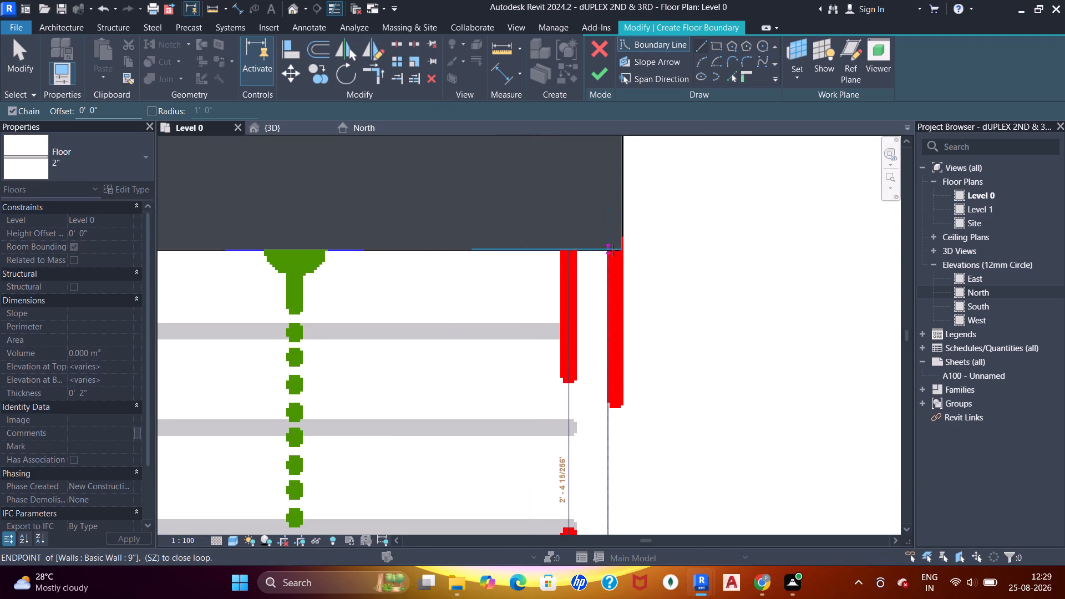
pyautogui.scroll(-5, 617, 257)
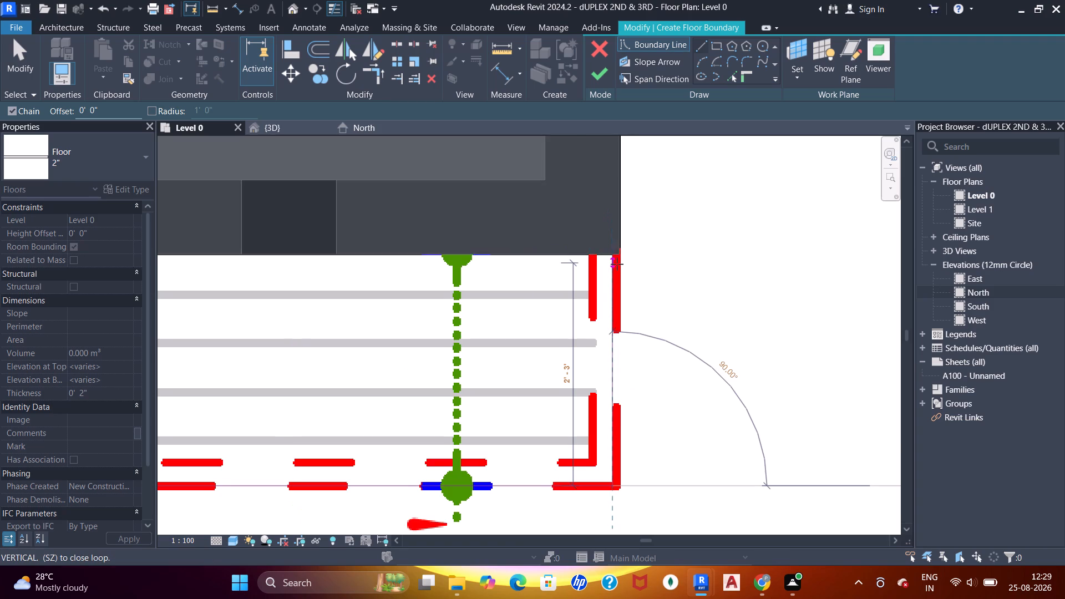
pyautogui.scroll(5, 617, 264)
pyautogui.click(623, 247)
pyautogui.moveTo(631, 299); pyautogui.dragTo(622, 201, button='middle')
pyautogui.press('Escape')
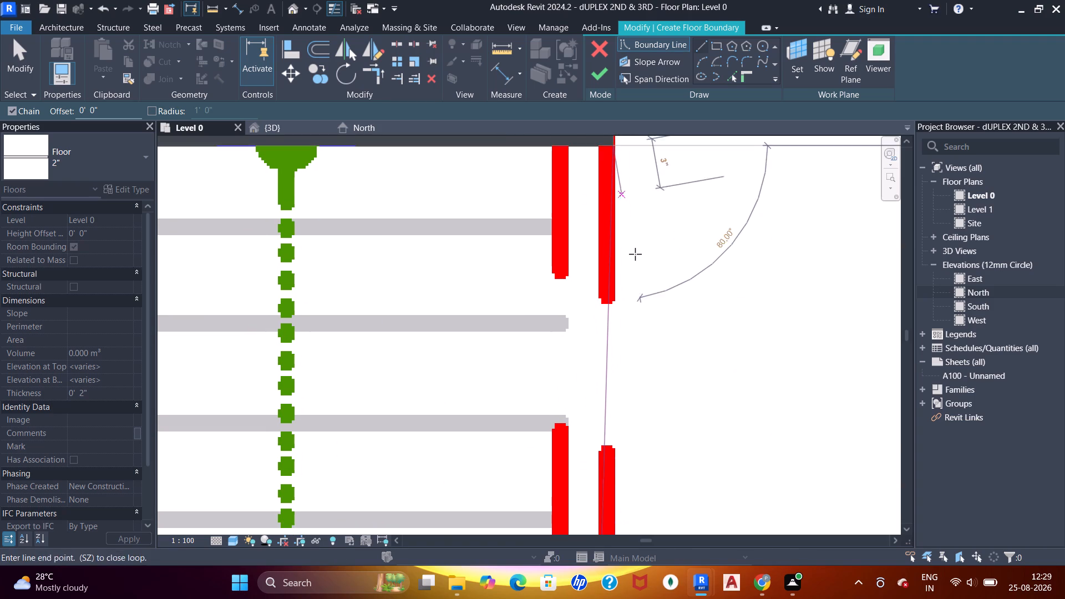
pyautogui.press('Escape')
pyautogui.press('Escape')
pyautogui.press('Escape')
# Align the floor sketch's slanted east boundary line with the outer face of the building's east wall.
pyautogui.moveTo(620, 366); pyautogui.dragTo(607, 249, button='middle')
pyautogui.scroll(-2, 608, 283)
pyautogui.moveTo(616, 227); pyautogui.dragTo(620, 256, button='middle')
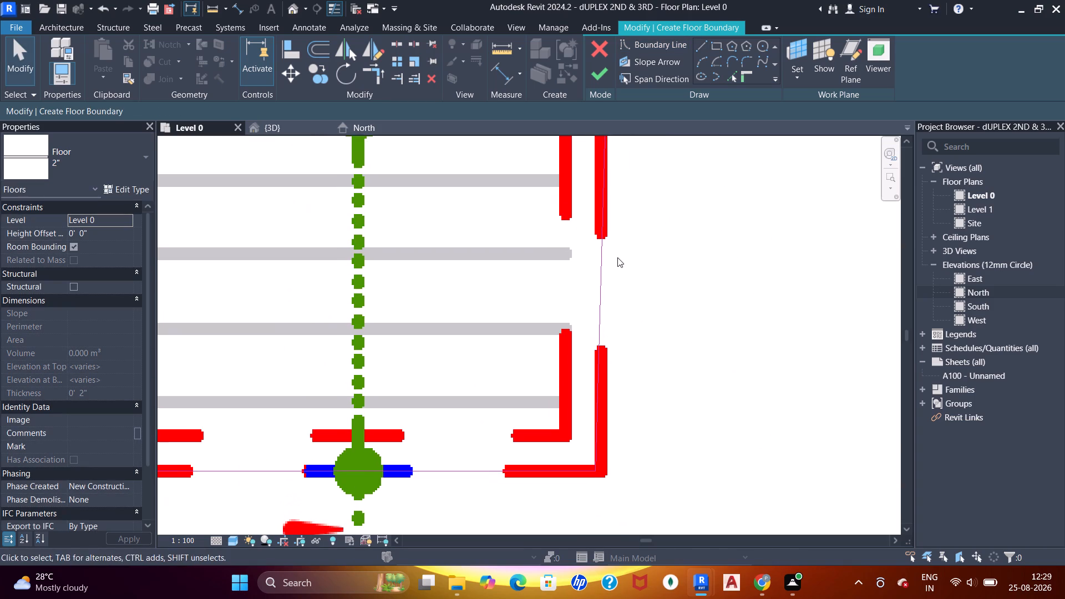
pyautogui.press('a')
pyautogui.press('a')
pyautogui.press('a')
pyautogui.moveTo(616, 202); pyautogui.dragTo(623, 334, button='middle')
pyautogui.click(616, 209)
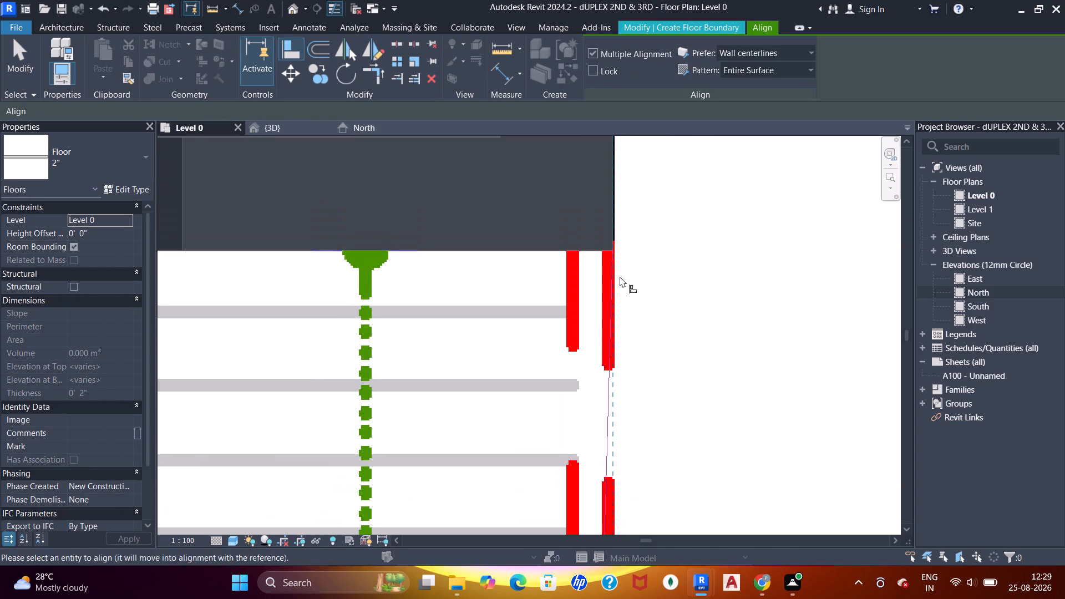
pyautogui.click(612, 375)
pyautogui.scroll(-6, 616, 344)
pyautogui.moveTo(618, 347); pyautogui.dragTo(640, 247, button='middle')
pyautogui.press('Escape')
pyautogui.press('Escape')
pyautogui.scroll(3, 659, 389)
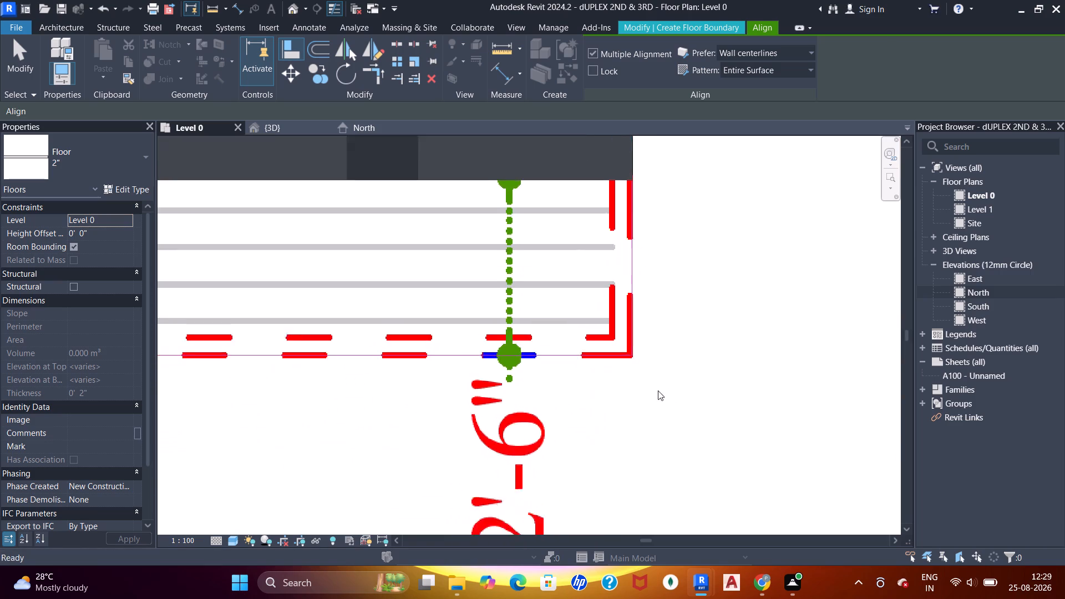
# Add a floor boundary line picked from the outer face of the front wall near the southeast corner.
pyautogui.press('Escape')
pyautogui.scroll(2, 658, 390)
pyautogui.press('Escape')
pyautogui.scroll(5, 586, 345)
pyautogui.click(626, 319)
pyautogui.scroll(-10, 620, 309)
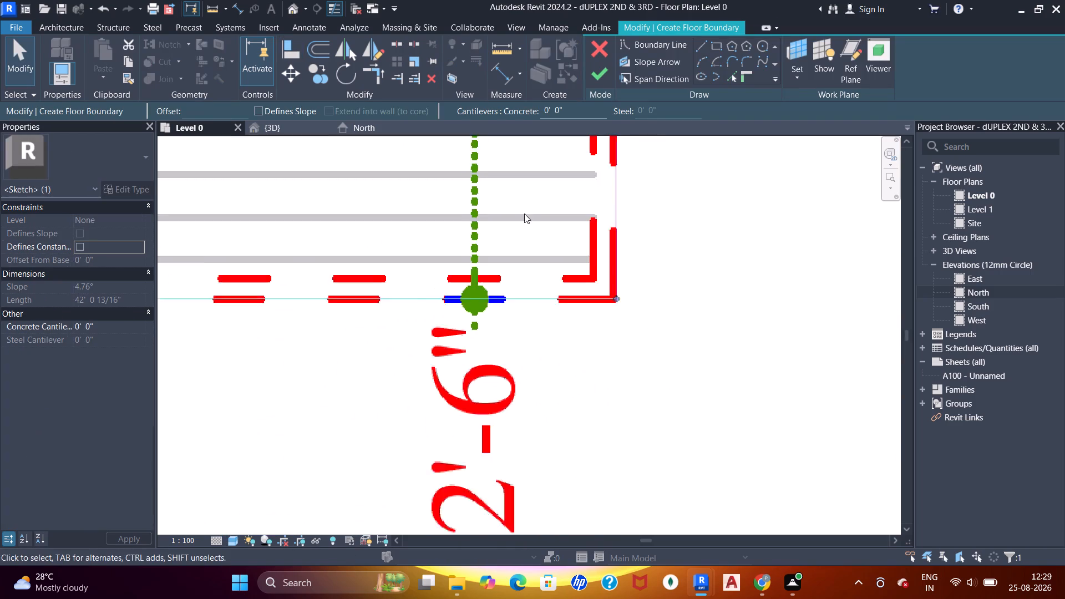
pyautogui.moveTo(529, 238); pyautogui.dragTo(607, 349, button='middle')
pyautogui.press('Escape')
pyautogui.press('Escape')
pyautogui.moveTo(622, 248); pyautogui.dragTo(687, 299, button='middle')
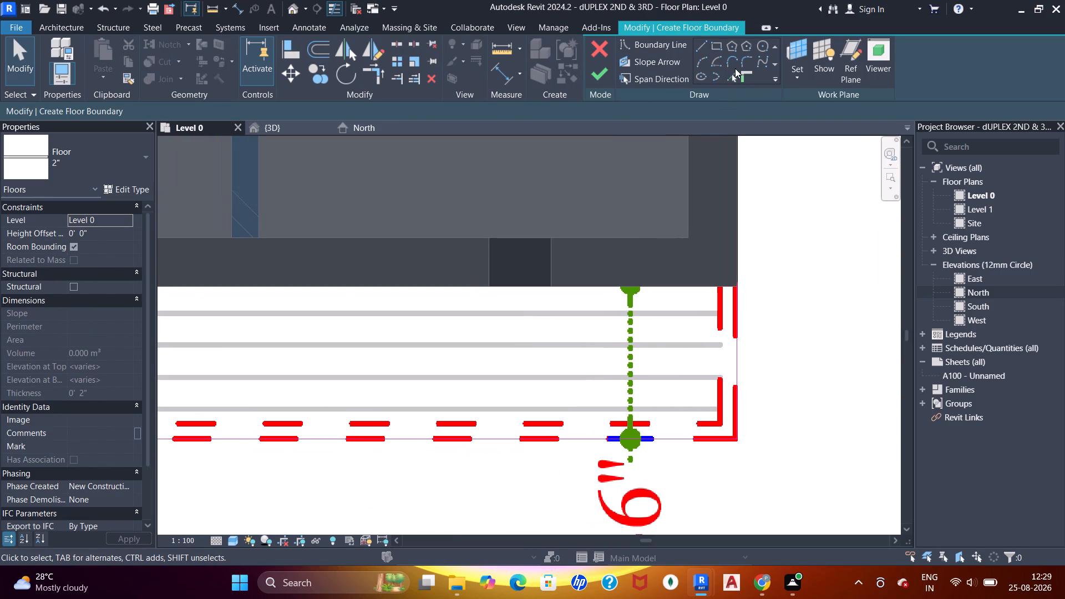
pyautogui.click(731, 82)
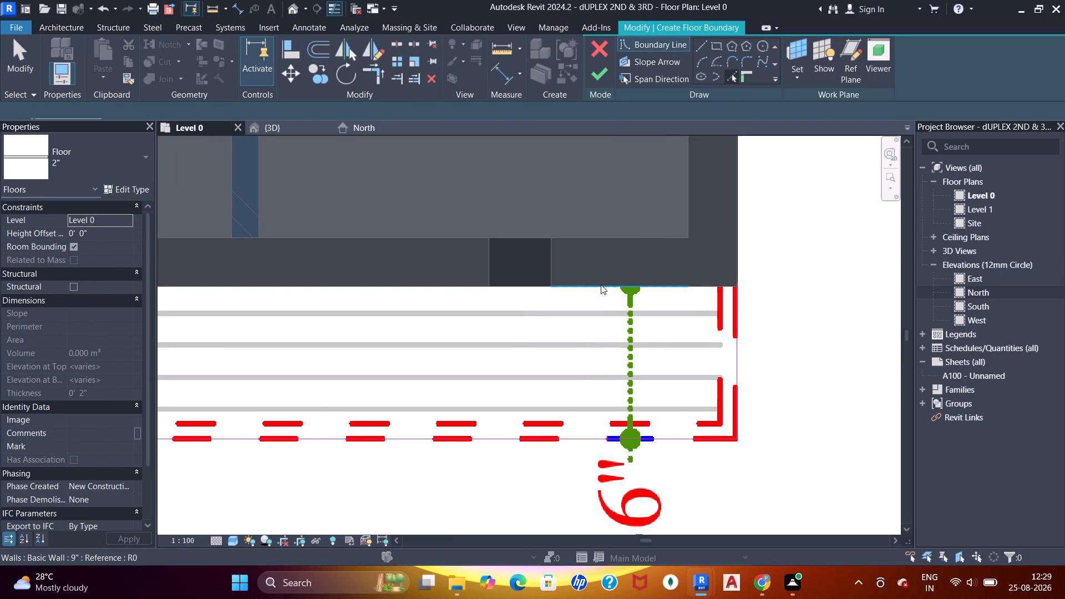
pyautogui.click(600, 286)
# Pick boundary lines along the west and south edges of the existing floor at the building's southwest corner.
pyautogui.scroll(-6, 580, 297)
pyautogui.moveTo(482, 306); pyautogui.dragTo(790, 336, button='middle')
pyautogui.moveTo(449, 316); pyautogui.dragTo(743, 290, button='middle')
pyautogui.moveTo(443, 286); pyautogui.dragTo(775, 292, button='middle')
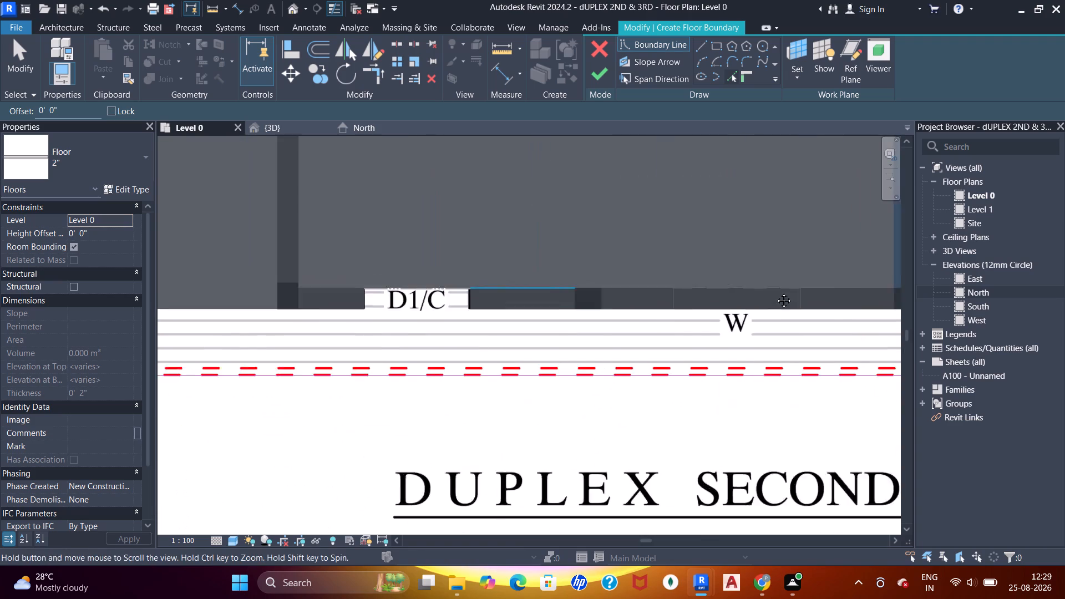
pyautogui.moveTo(775, 292); pyautogui.dragTo(785, 271, button='middle')
pyautogui.scroll(6, 744, 256)
pyautogui.scroll(-5, 588, 241)
pyautogui.moveTo(494, 275); pyautogui.dragTo(660, 296, button='middle')
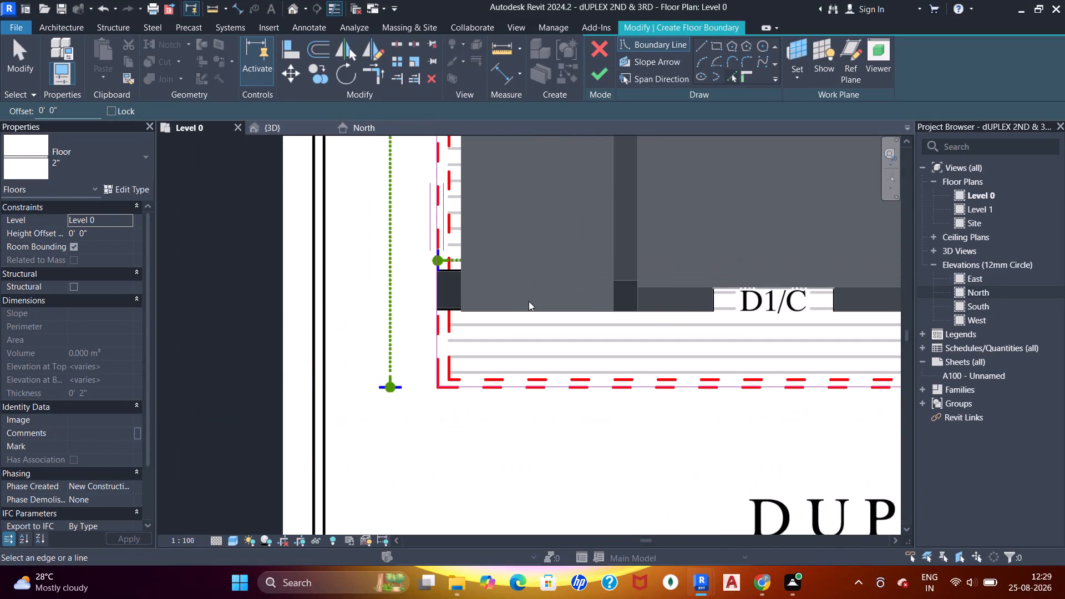
pyautogui.click(461, 186)
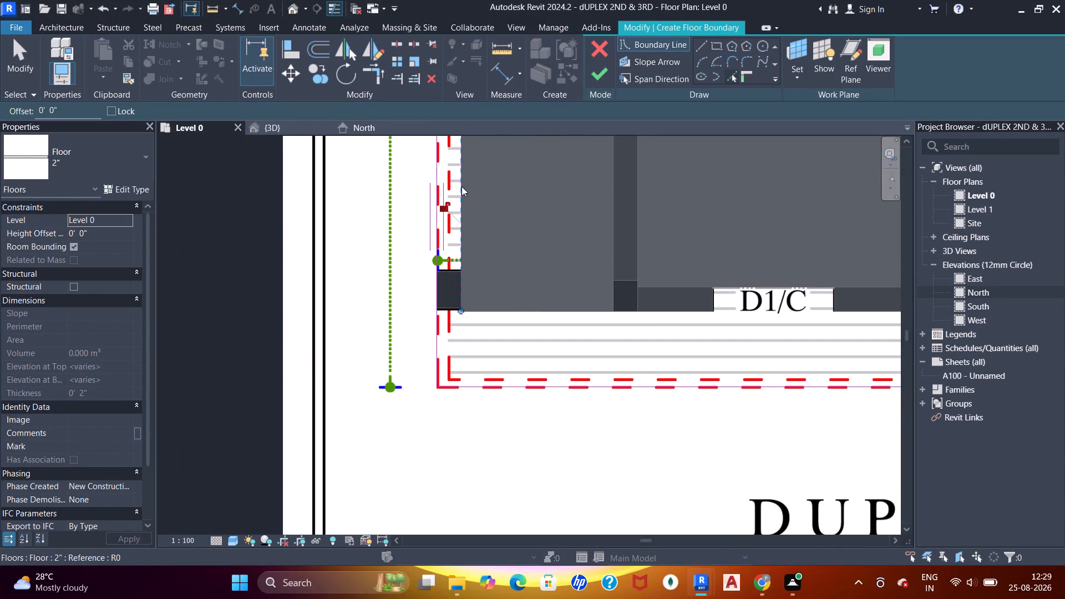
pyautogui.click(495, 307)
pyautogui.scroll(-3, 520, 268)
pyautogui.moveTo(533, 232); pyautogui.dragTo(517, 325, button='middle')
pyautogui.press('Escape')
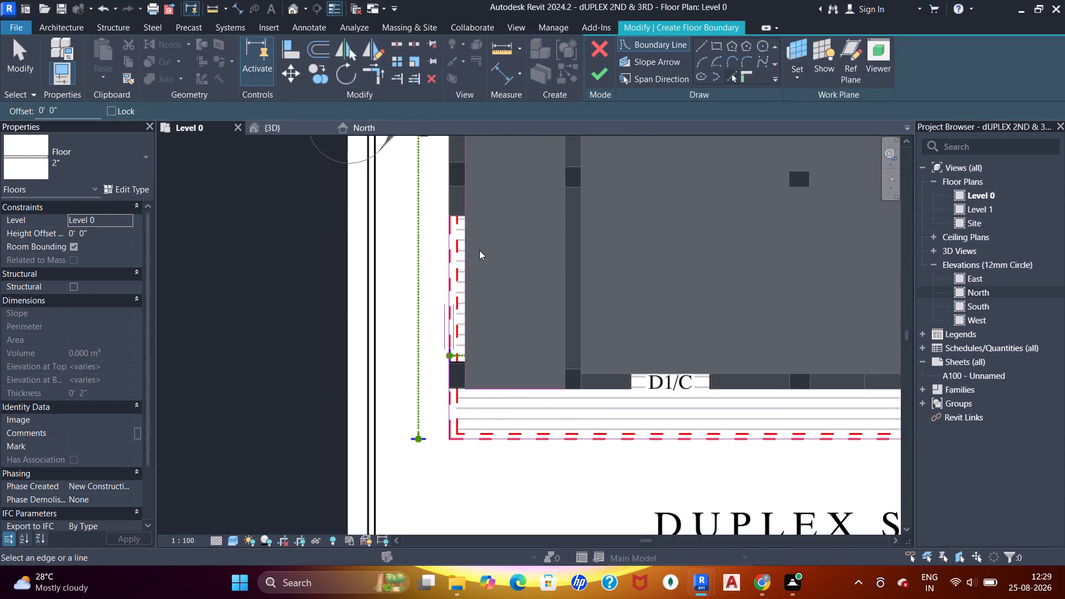
pyautogui.press('Escape')
pyautogui.press('Escape')
# Draw a short boundary line across the strip's north end at the side wall's end and trim it to the inner vertical line.
pyautogui.scroll(5, 469, 223)
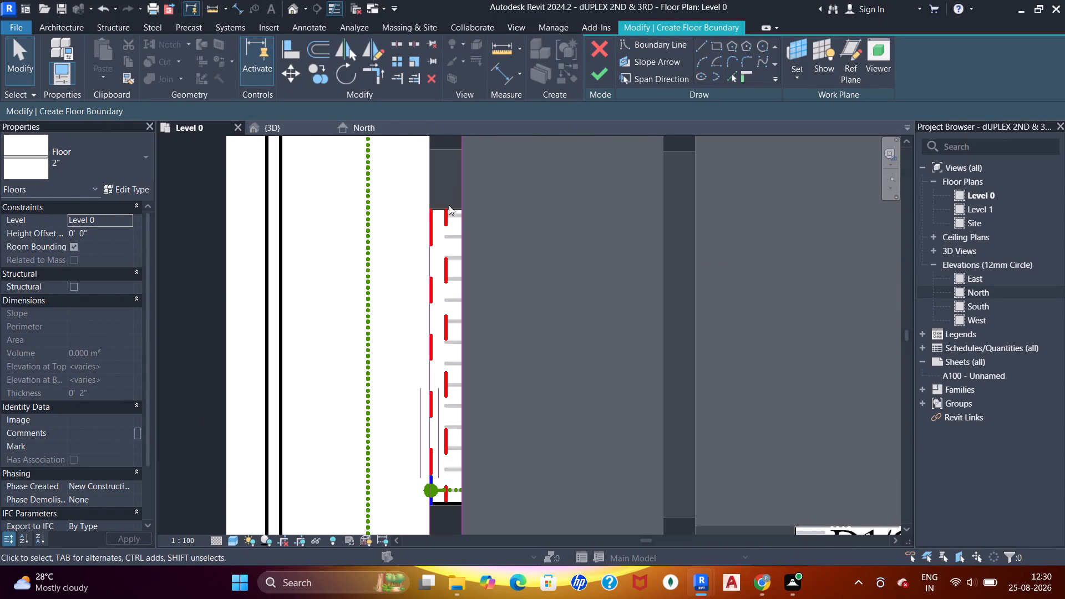
pyautogui.click(704, 45)
pyautogui.scroll(11, 453, 176)
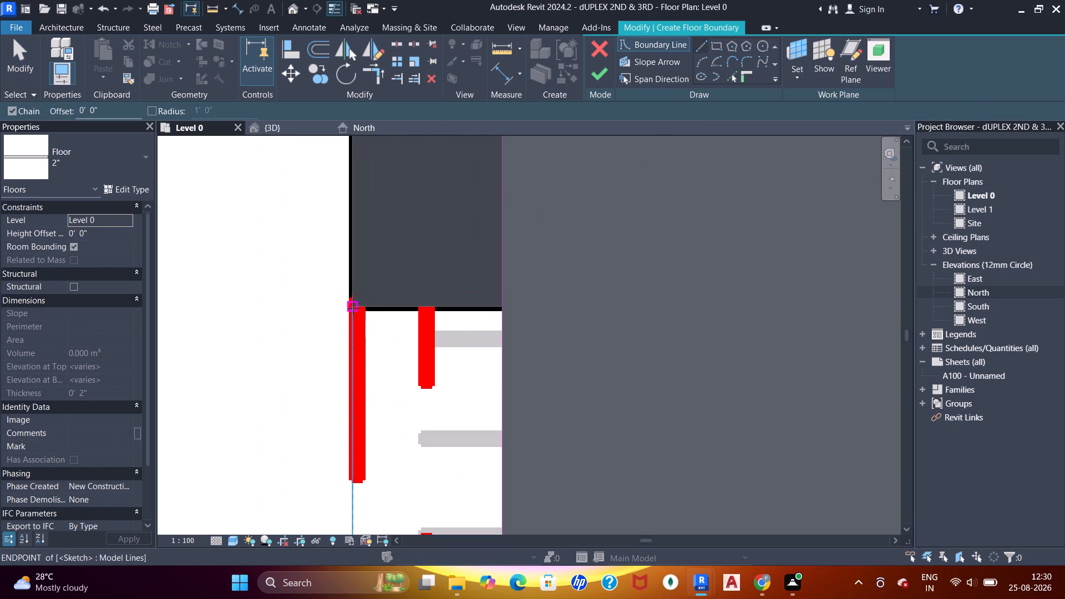
pyautogui.scroll(6, 366, 317)
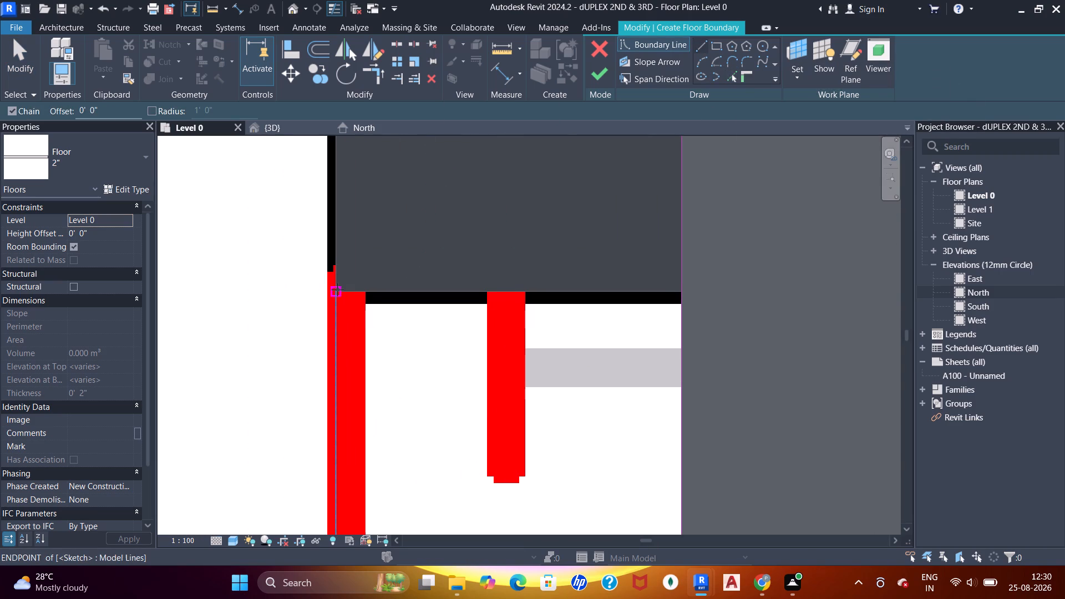
pyautogui.click(332, 290)
pyautogui.click(684, 288)
pyautogui.press('Escape')
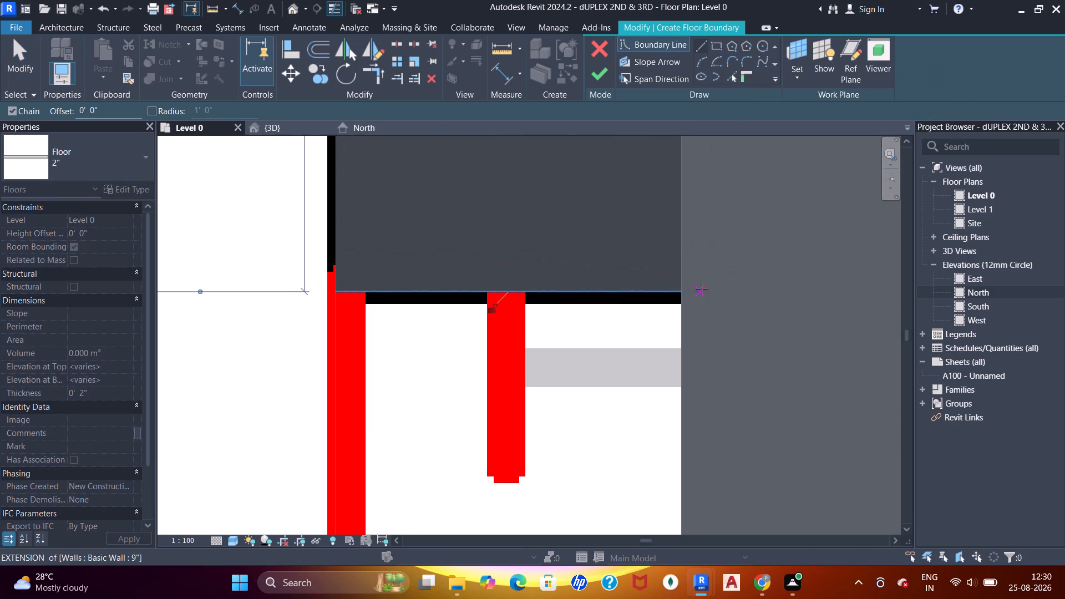
pyautogui.press('Escape')
pyautogui.press('Escape')
pyautogui.press('Escape')
pyautogui.write('tr')
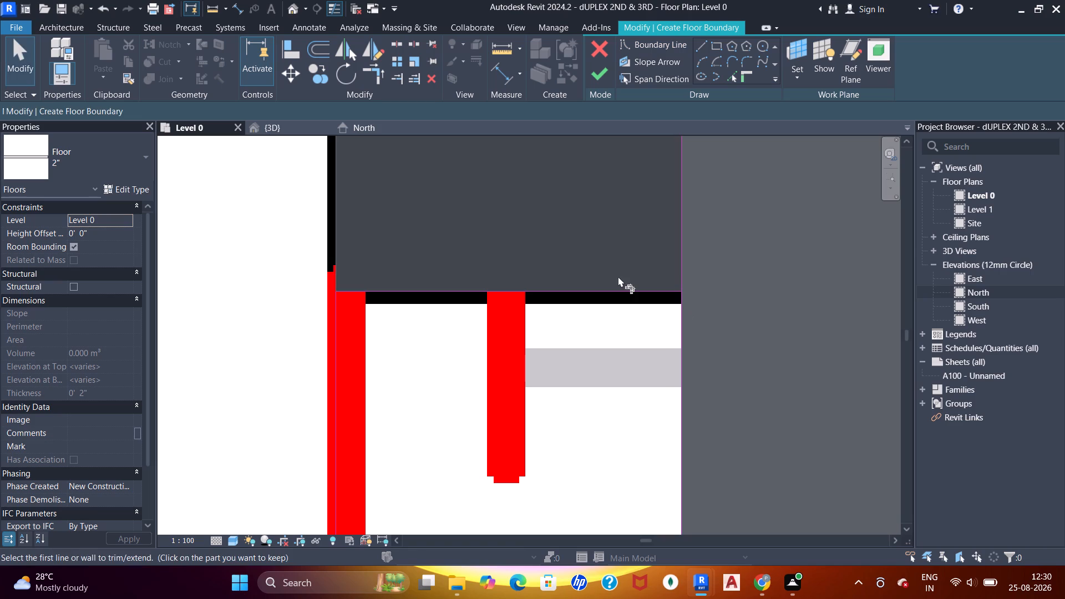
pyautogui.click(629, 292)
pyautogui.click(684, 333)
# Trim the inner vertical boundary line and the front wall's boundary line to meet at the southwest inner corner.
pyautogui.scroll(-13, 663, 277)
pyautogui.moveTo(673, 346); pyautogui.dragTo(599, 263, button='middle')
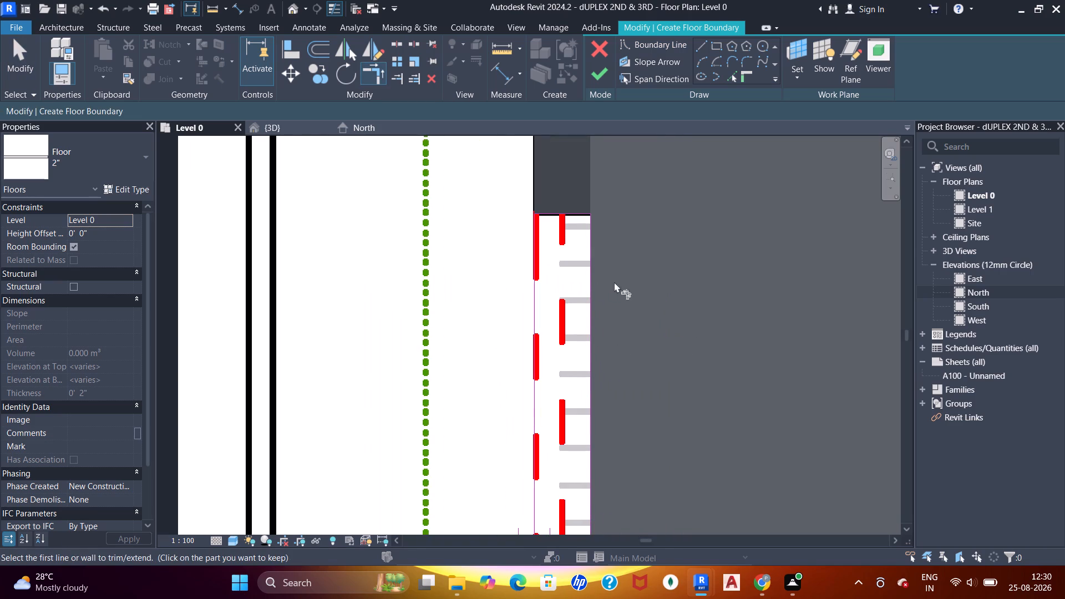
pyautogui.click(597, 327)
pyautogui.click(592, 245)
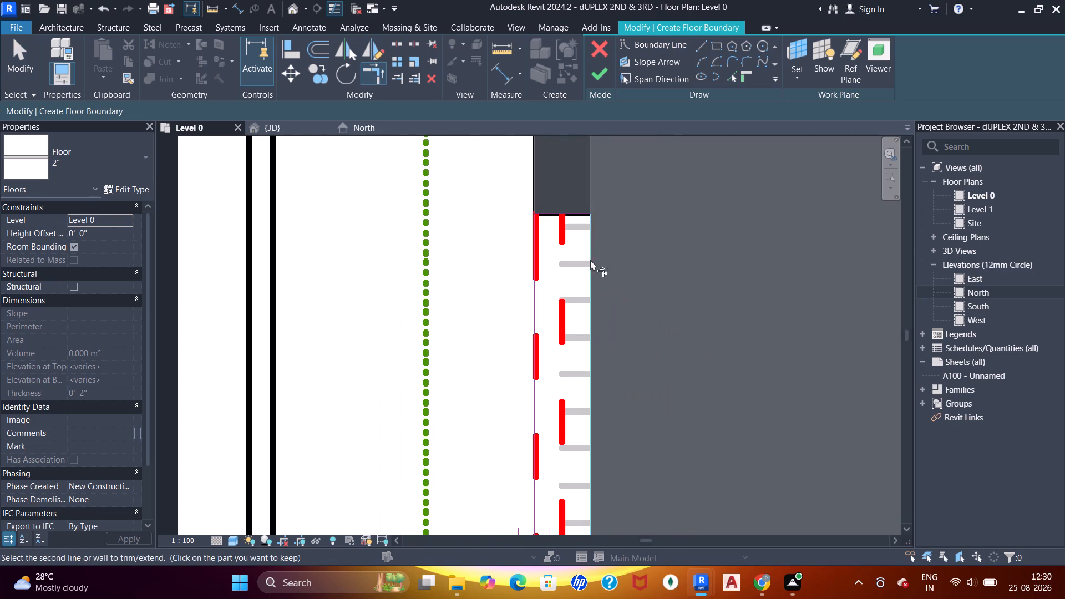
pyautogui.scroll(-5, 592, 260)
pyautogui.moveTo(622, 332); pyautogui.dragTo(576, 202, button='middle')
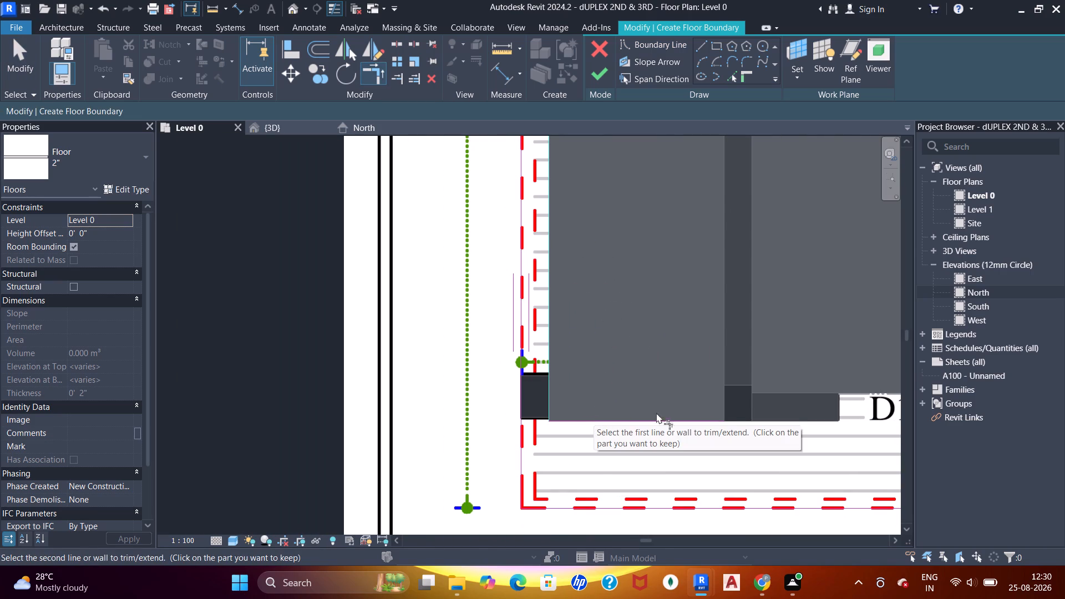
pyautogui.moveTo(731, 413); pyautogui.dragTo(576, 354, button='middle')
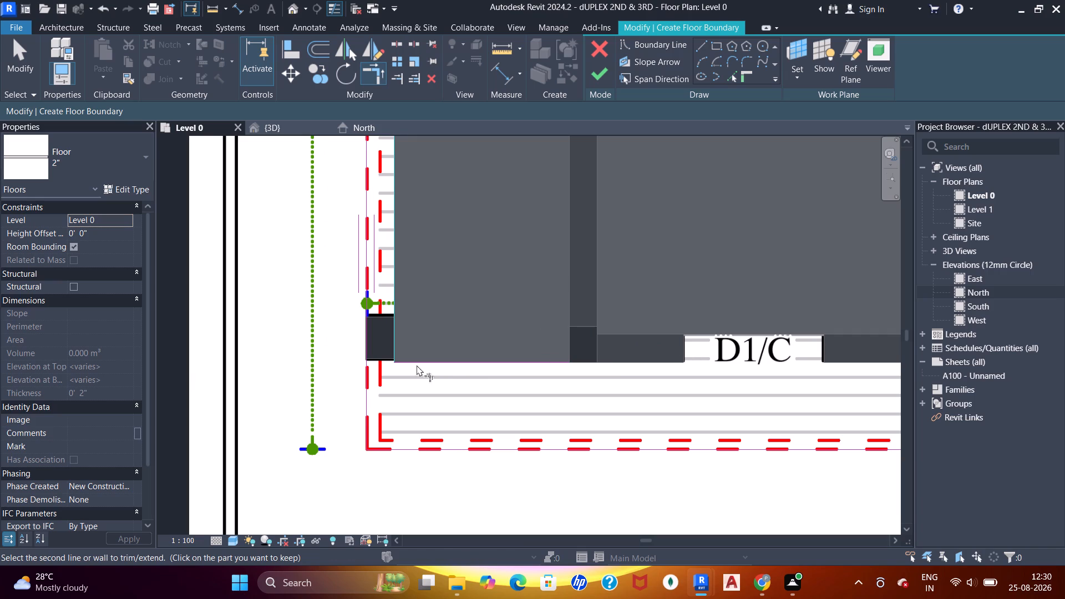
pyautogui.moveTo(660, 367); pyautogui.dragTo(371, 359, button='middle')
pyautogui.moveTo(805, 352); pyautogui.dragTo(438, 309, button='middle')
pyautogui.moveTo(652, 316); pyautogui.dragTo(516, 319, button='middle')
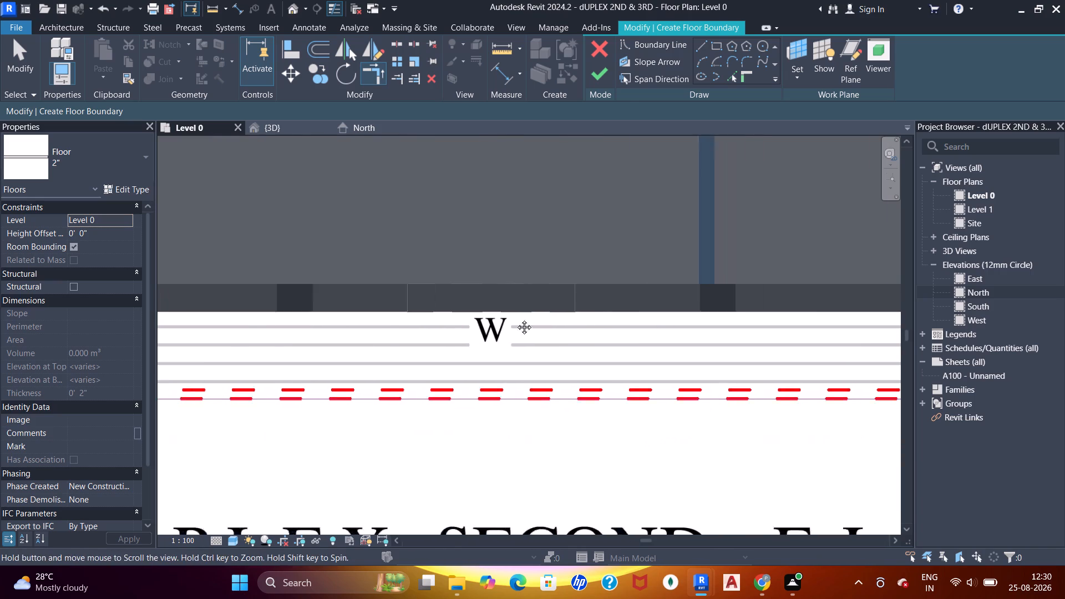
pyautogui.moveTo(516, 319); pyautogui.dragTo(394, 319, button='middle')
pyautogui.moveTo(763, 313); pyautogui.dragTo(440, 302, button='middle')
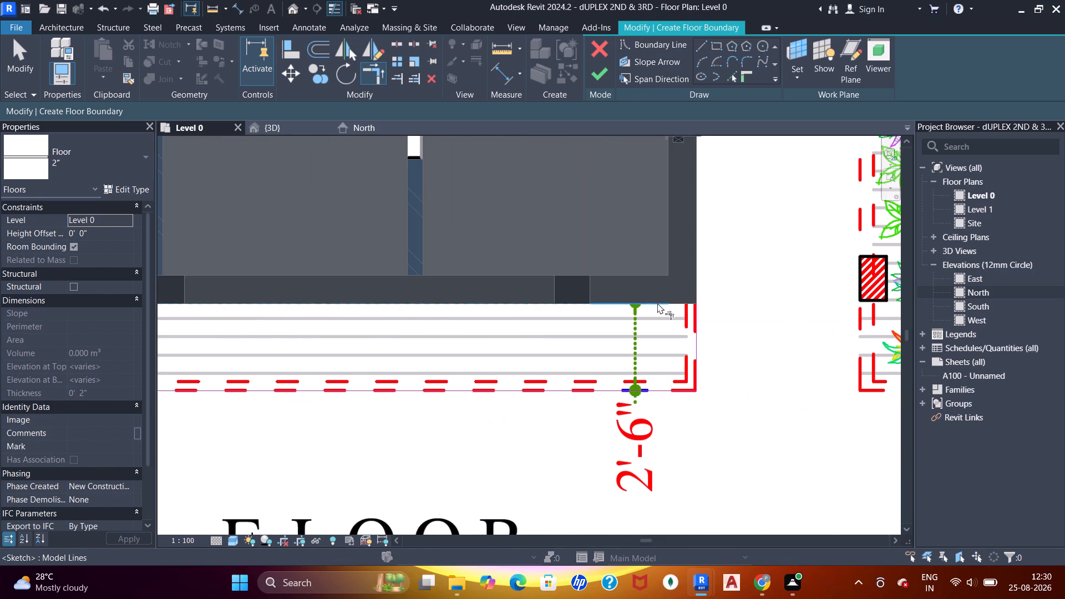
pyautogui.click(657, 303)
pyautogui.scroll(5, 561, 301)
pyautogui.press('Escape')
pyautogui.press('Escape')
pyautogui.press('Escape')
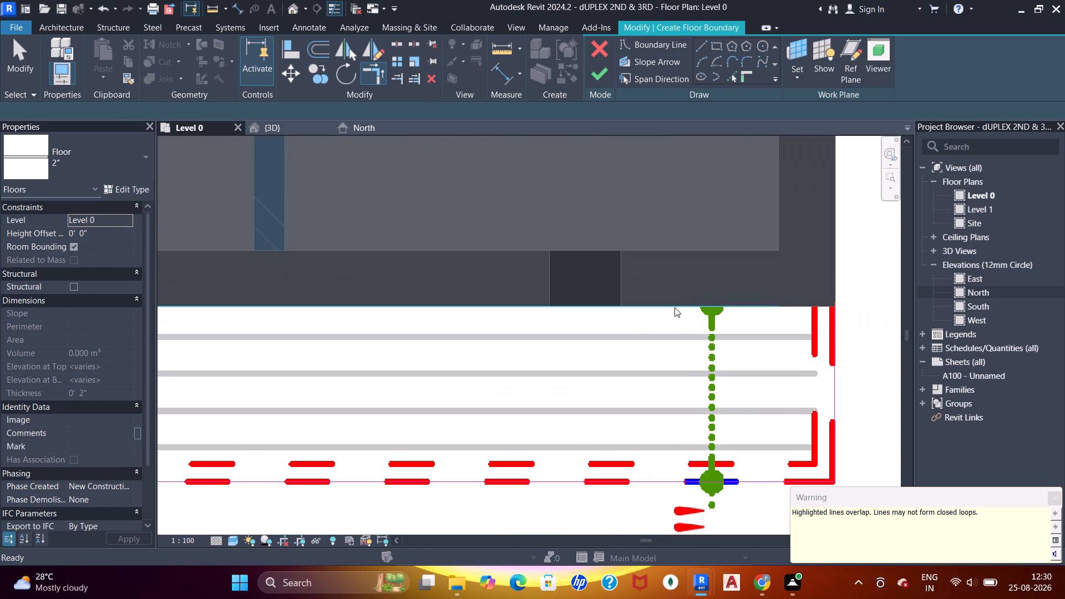
# Examine the overlapping boundary lines along the front wall's outer face, especially near the southwest inner corner.
pyautogui.click(674, 306)
pyautogui.scroll(-7, 544, 303)
pyautogui.moveTo(495, 300); pyautogui.dragTo(781, 312, button='middle')
pyautogui.press('Escape')
pyautogui.press('Escape')
pyautogui.scroll(-2, 513, 350)
pyautogui.moveTo(434, 355); pyautogui.dragTo(694, 359, button='middle')
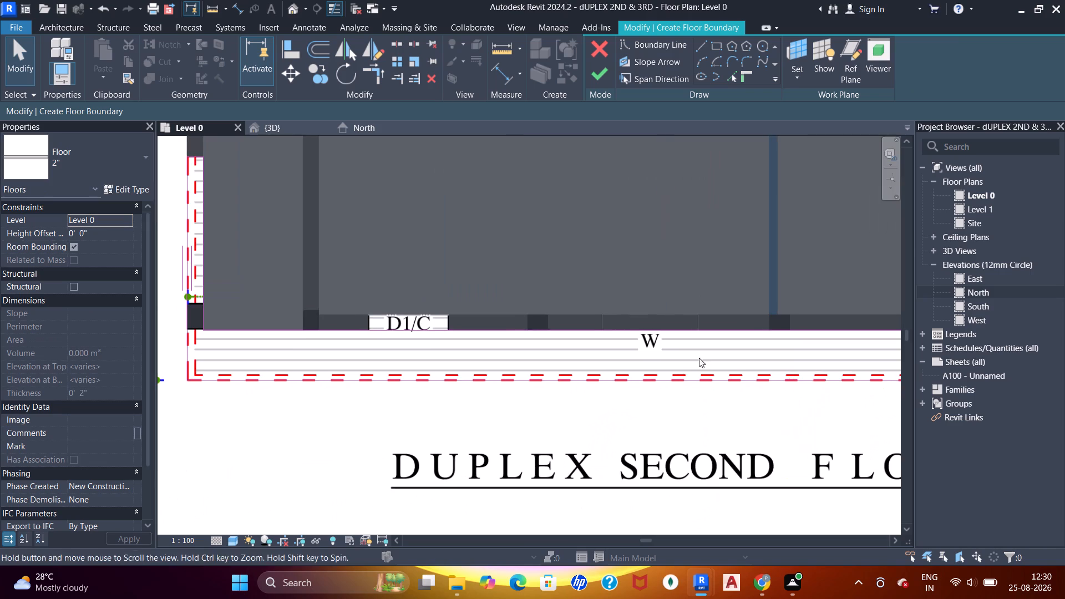
pyautogui.scroll(4, 260, 332)
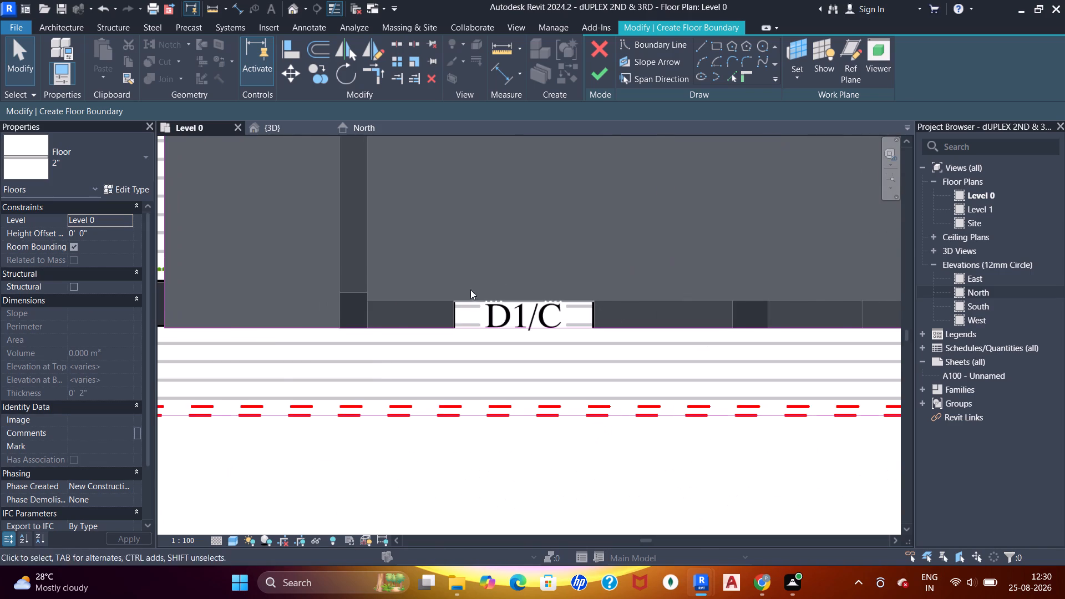
pyautogui.moveTo(472, 299); pyautogui.dragTo(706, 292, button='middle')
pyautogui.click(462, 322)
pyautogui.scroll(6, 453, 331)
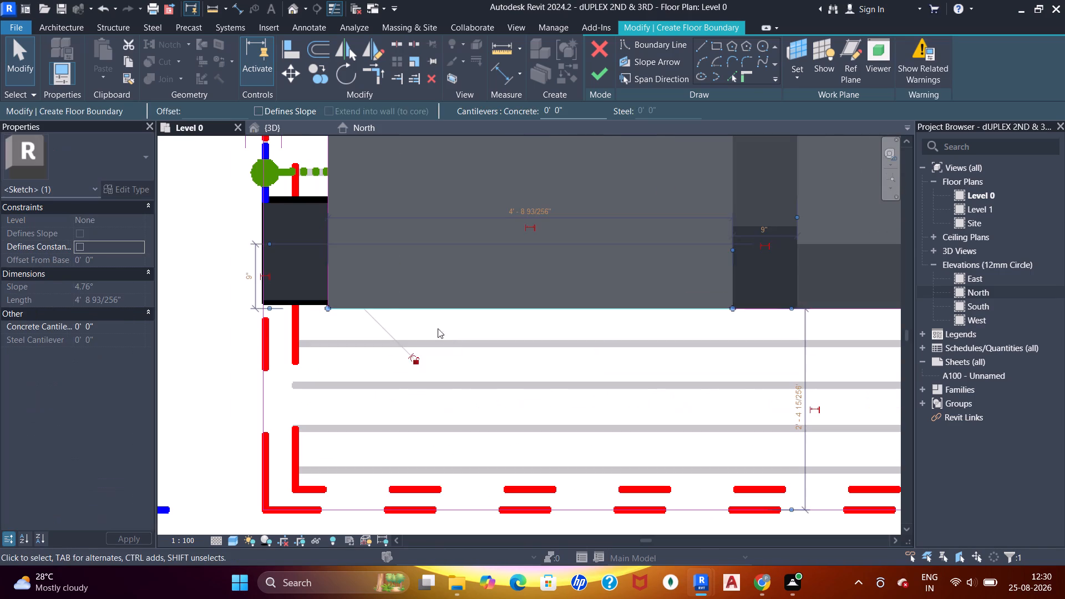
pyautogui.press('Escape')
pyautogui.press('Escape')
pyautogui.press('Escape')
pyautogui.click(411, 309)
pyautogui.scroll(-2, 712, 308)
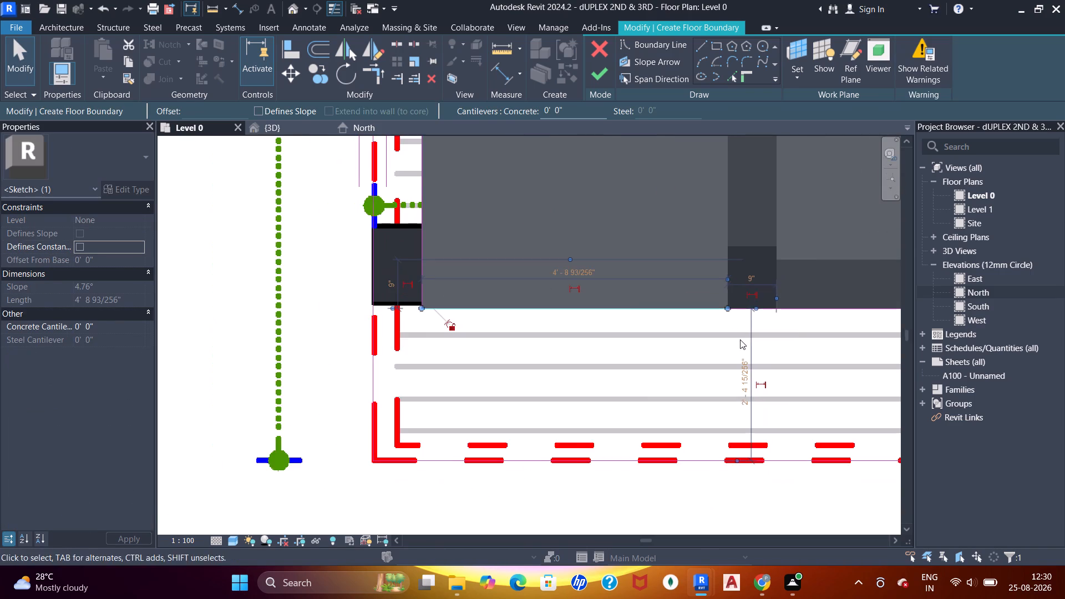
pyautogui.moveTo(734, 341); pyautogui.dragTo(528, 333, button='middle')
pyautogui.press('Escape')
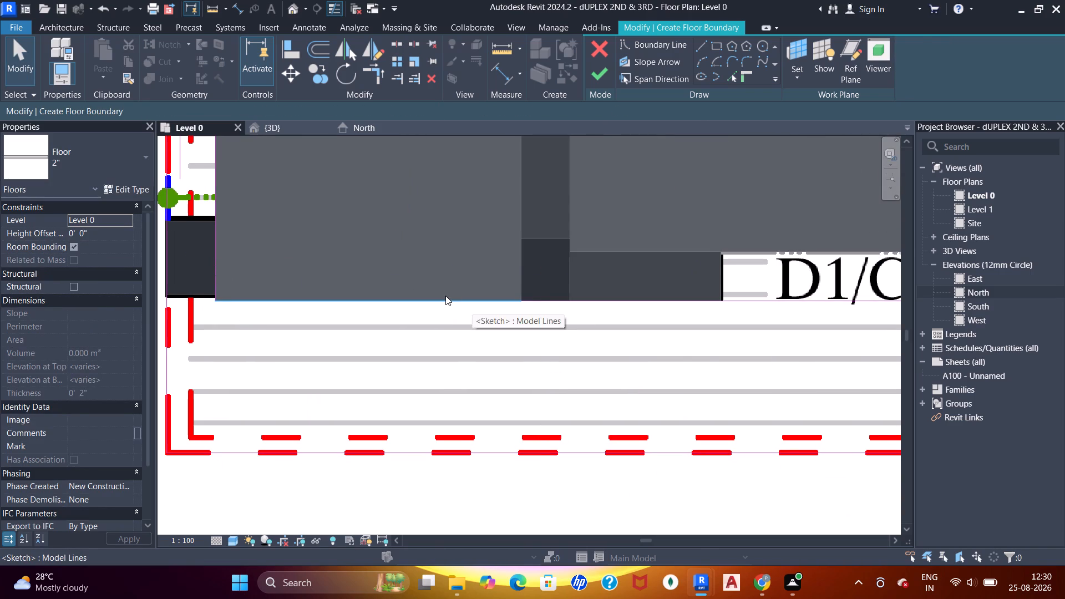
pyautogui.click(445, 296)
pyautogui.press('Escape')
pyautogui.press('Escape')
pyautogui.press('v')
pyautogui.press('g')
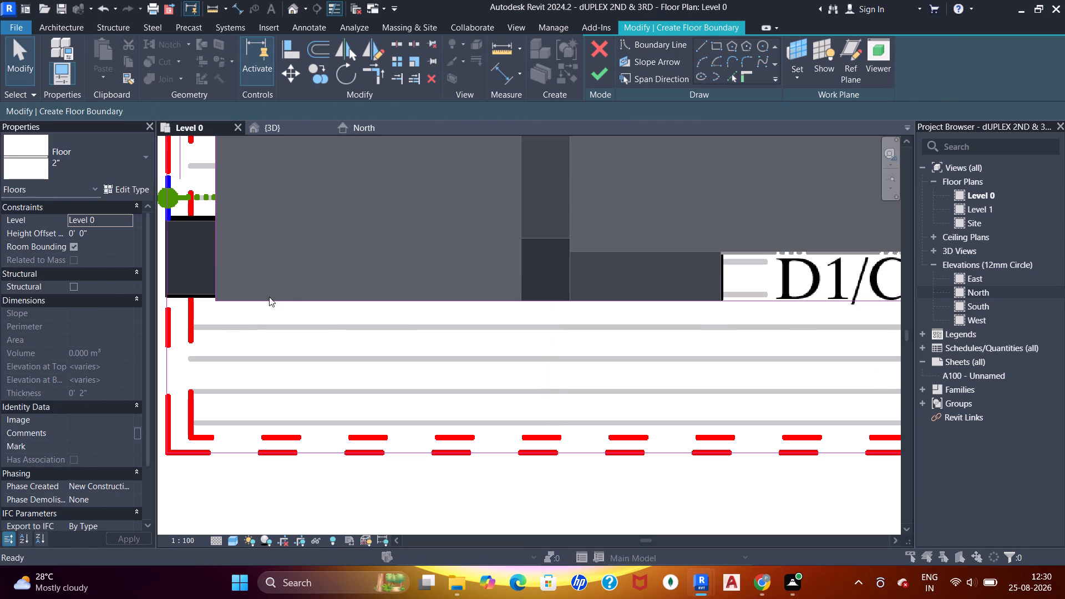
pyautogui.press('Escape')
pyautogui.press('Escape')
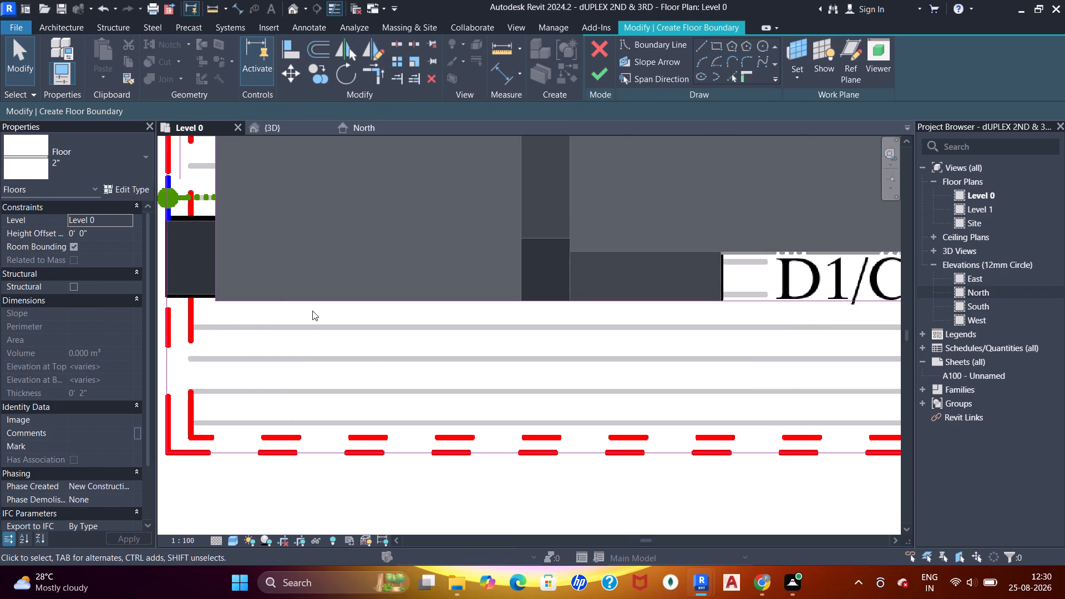
# Trim the inner vertical line with the short line at the southwest inner corner and join it to the front wall line.
pyautogui.press('t')
pyautogui.press('r')
pyautogui.click(219, 276)
pyautogui.click(262, 299)
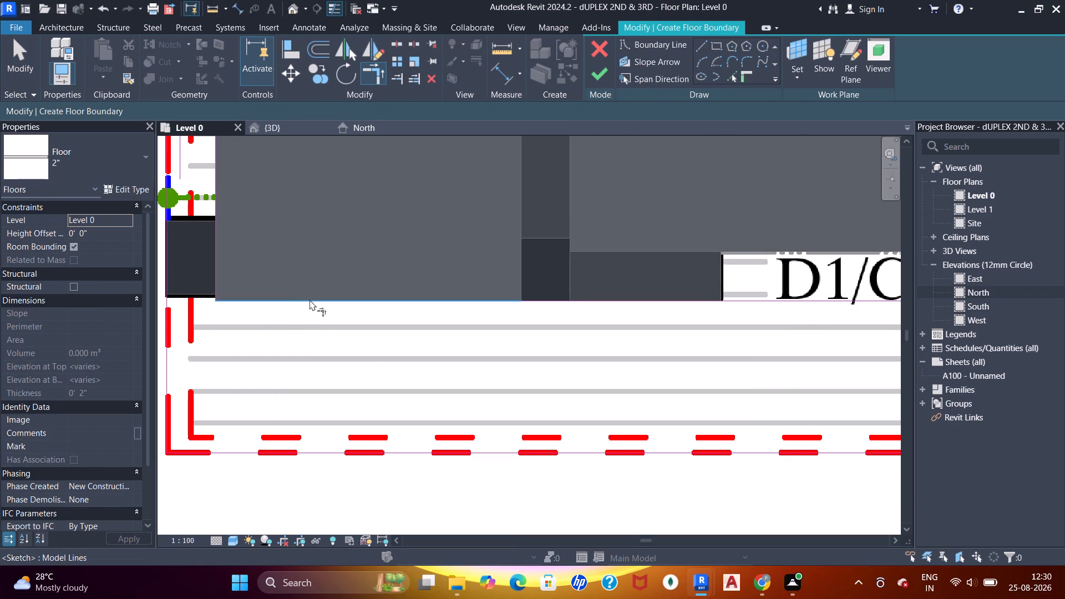
pyautogui.click(316, 299)
pyautogui.moveTo(679, 304); pyautogui.dragTo(577, 313, button='middle')
pyautogui.click(616, 307)
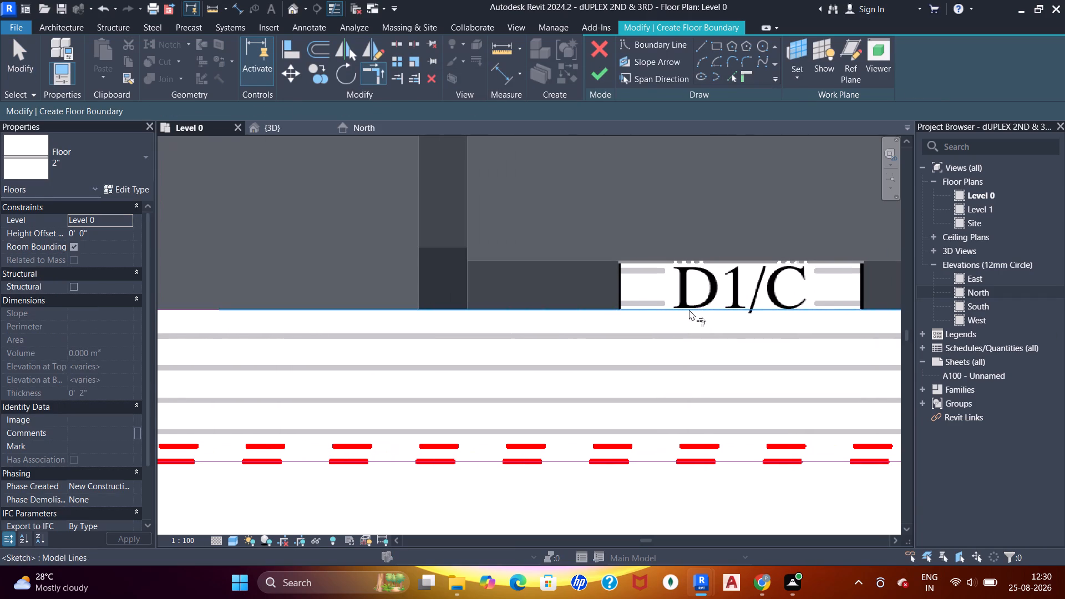
# Trim the front wall's boundary line to the east boundary line, clean up the southeast corner, and finish the floor sketch.
pyautogui.click(691, 309)
pyautogui.moveTo(747, 309); pyautogui.dragTo(321, 312, button='middle')
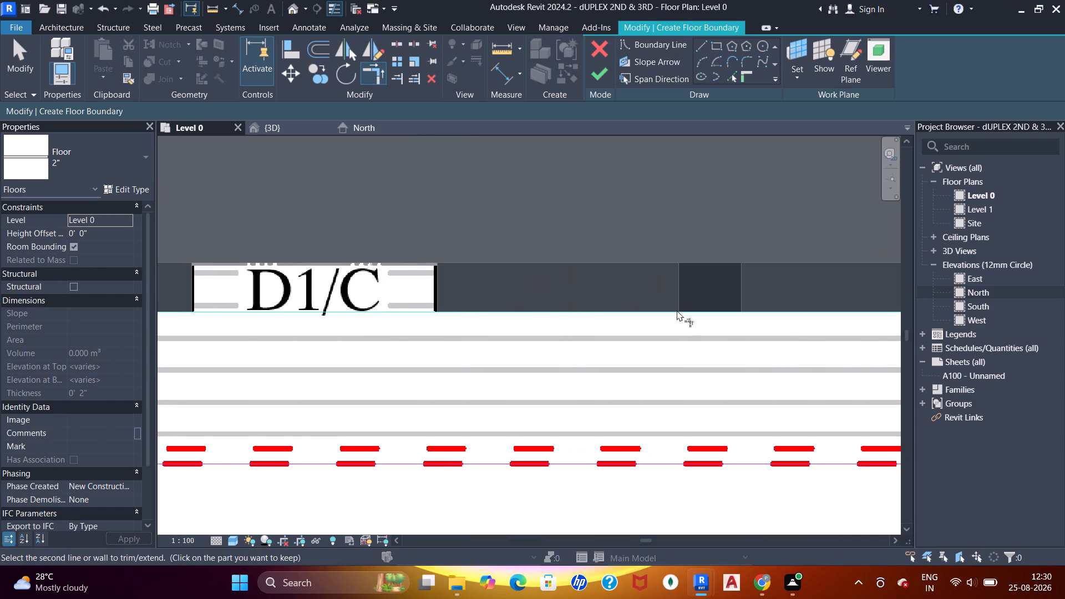
pyautogui.moveTo(723, 314); pyautogui.dragTo(390, 322, button='middle')
pyautogui.moveTo(775, 335); pyautogui.dragTo(336, 339, button='middle')
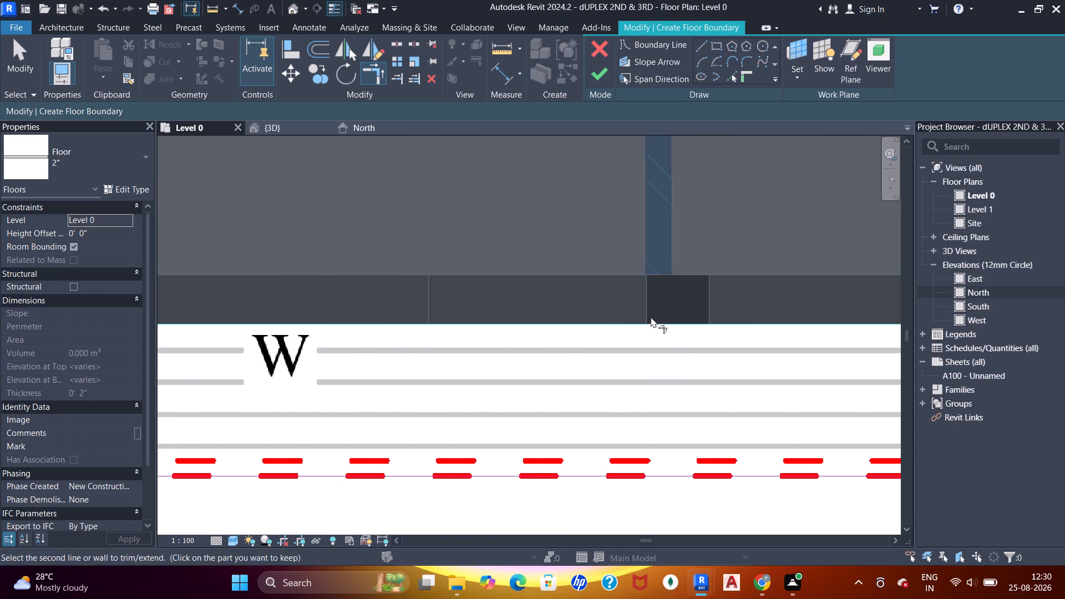
pyautogui.moveTo(683, 322); pyautogui.dragTo(327, 329, button='middle')
pyautogui.moveTo(672, 320); pyautogui.dragTo(267, 331, button='middle')
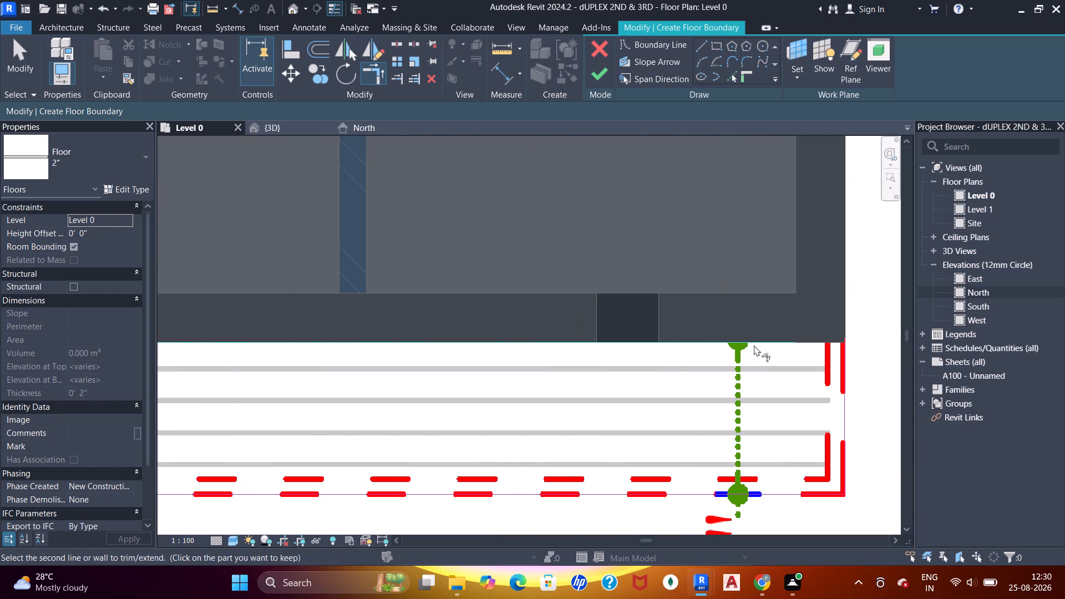
pyautogui.click(751, 343)
pyautogui.scroll(-4, 706, 363)
pyautogui.click(758, 350)
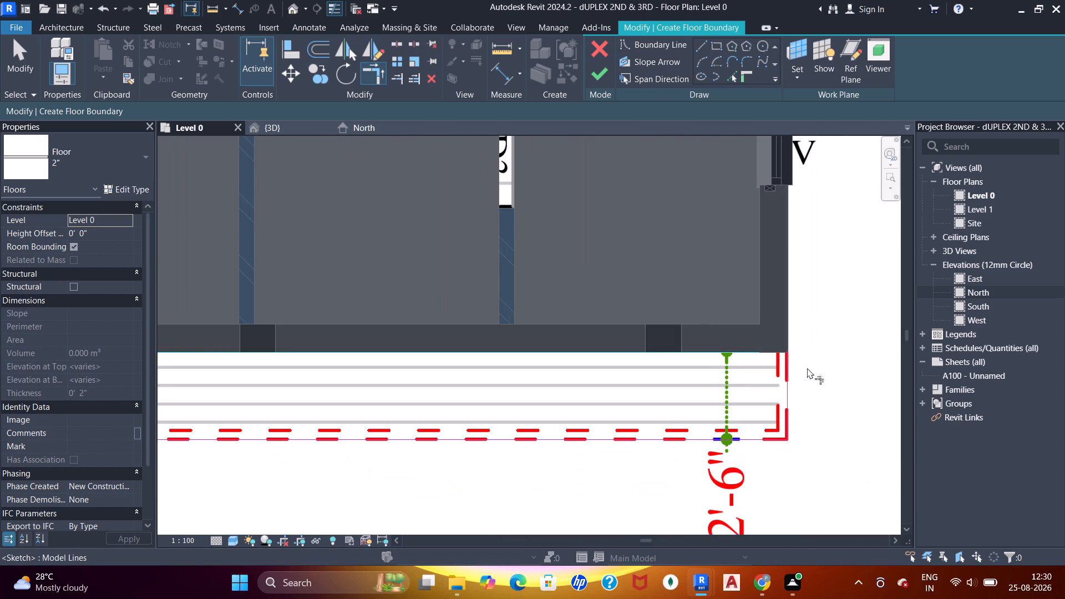
pyautogui.click(783, 374)
pyautogui.click(783, 380)
pyautogui.click(770, 437)
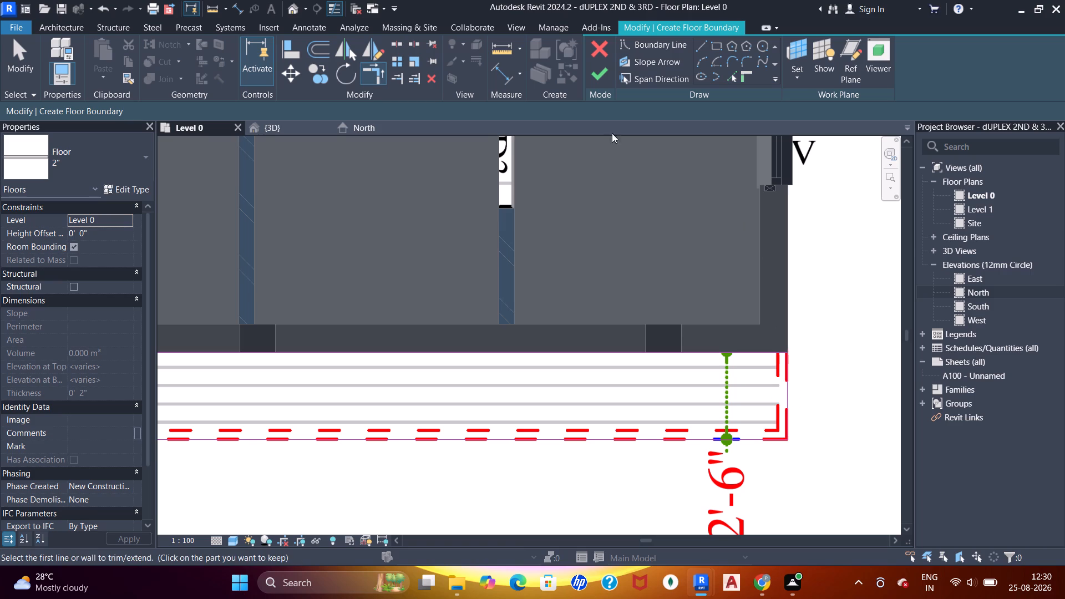
pyautogui.click(595, 82)
# Open the 3D view to inspect the new 2" floor along the front and side walls.
pyautogui.scroll(-11, 549, 311)
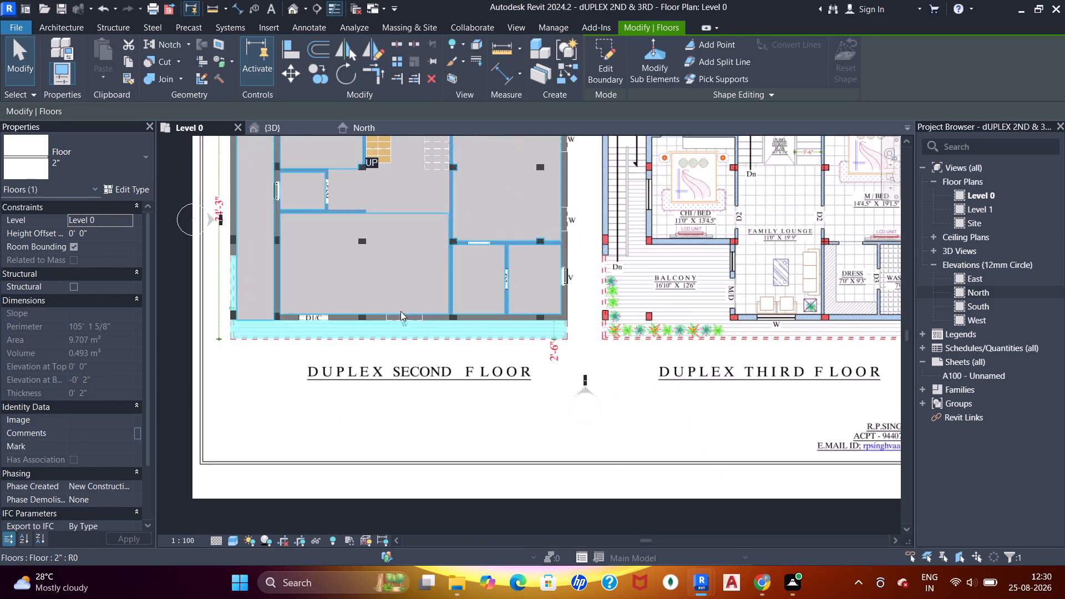
pyautogui.moveTo(400, 311); pyautogui.dragTo(515, 324, button='middle')
pyautogui.scroll(5, 304, 362)
pyautogui.click(273, 128)
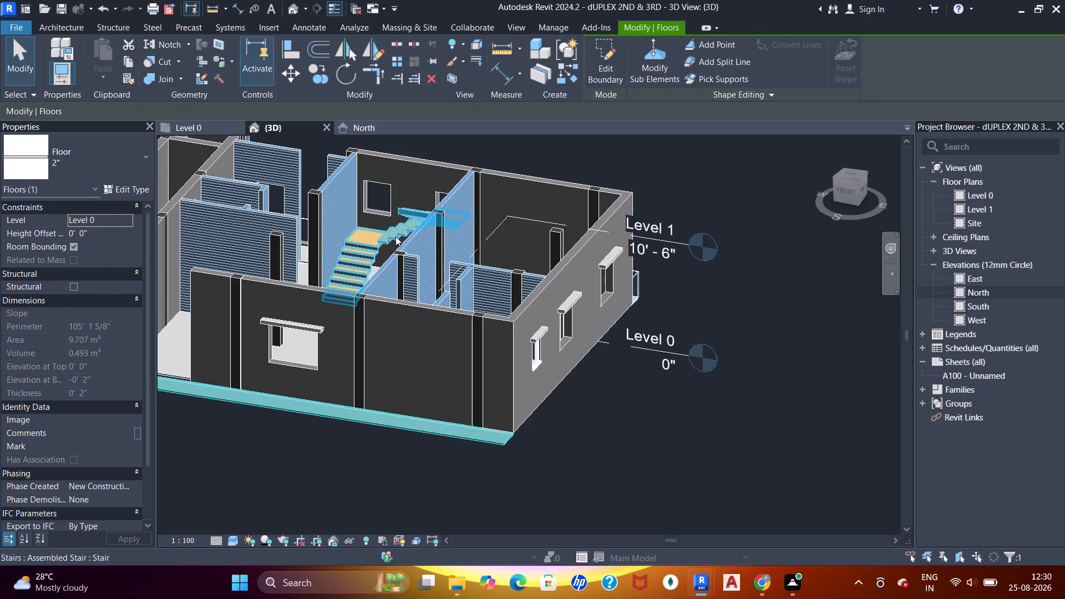
# Examine the 2" strip floor in 3D along the front and side walls, including its southwest corner.
pyautogui.scroll(-4, 391, 252)
pyautogui.keyDown('shift'); pyautogui.moveTo(337, 356); pyautogui.dragTo(519, 324, button='middle'); pyautogui.keyUp('shift')
pyautogui.press('Escape')
pyautogui.scroll(5, 301, 364)
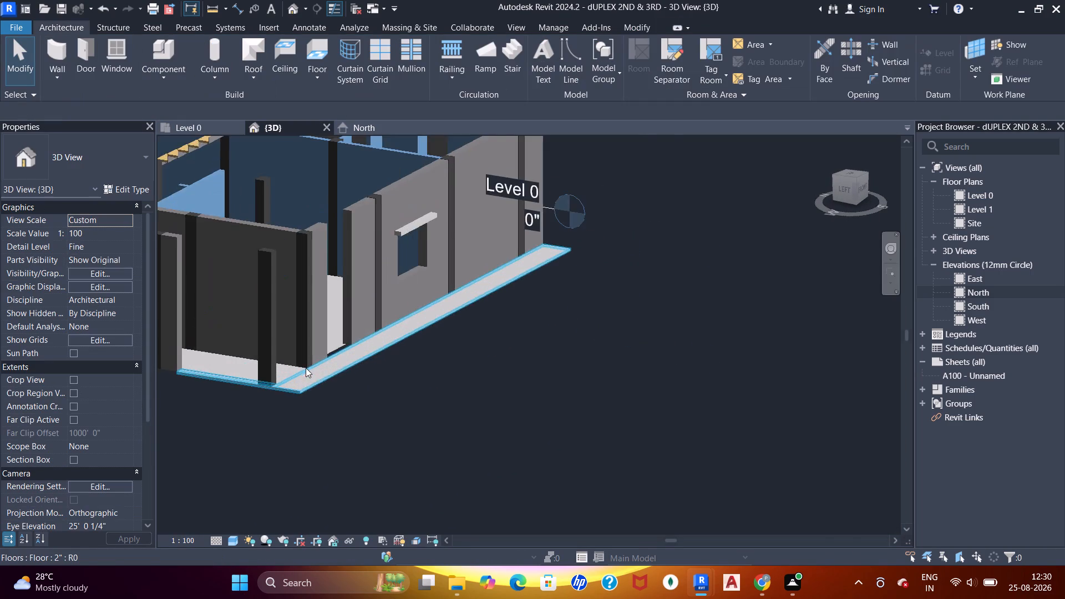
pyautogui.moveTo(308, 372); pyautogui.dragTo(413, 307, button='middle')
pyautogui.keyDown('shift'); pyautogui.moveTo(461, 309); pyautogui.dragTo(441, 387, button='middle'); pyautogui.keyUp('shift')
pyautogui.scroll(-4, 464, 327)
pyautogui.scroll(4, 412, 334)
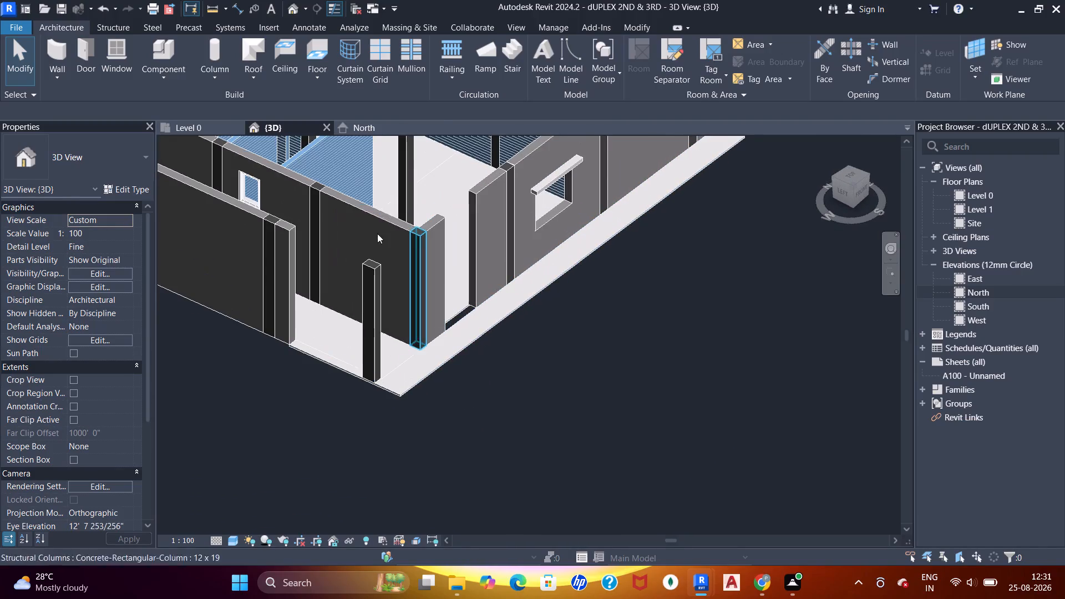
# Hide the Floors category in the Level 0 floor plan so that the plan image shows.
pyautogui.click(195, 130)
pyautogui.scroll(-7, 489, 326)
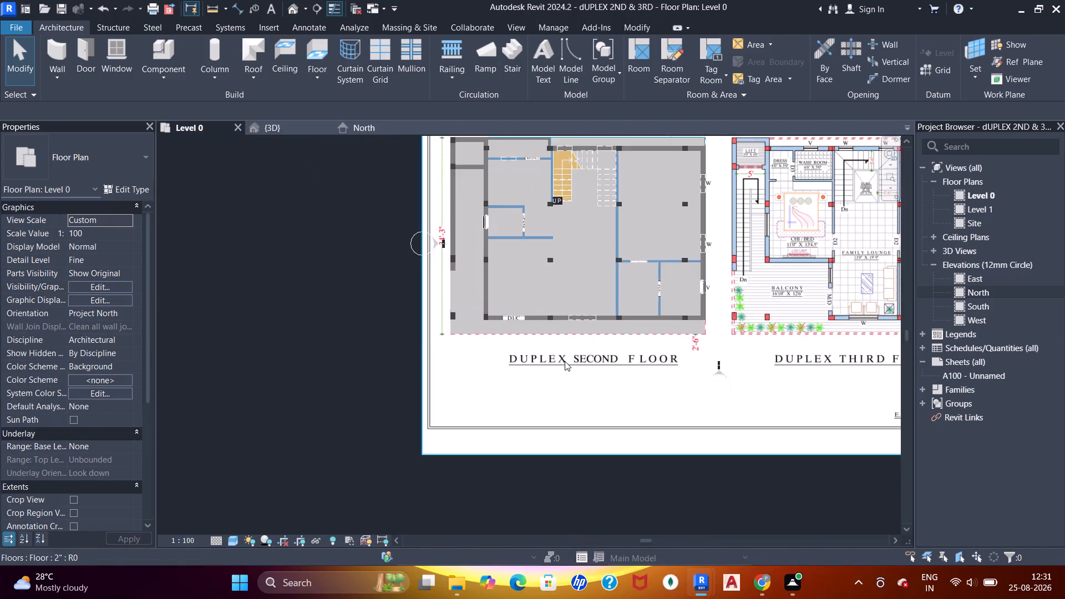
pyautogui.moveTo(565, 362); pyautogui.dragTo(502, 351, button='middle')
pyautogui.press('v')
pyautogui.press('g')
pyautogui.click(425, 146)
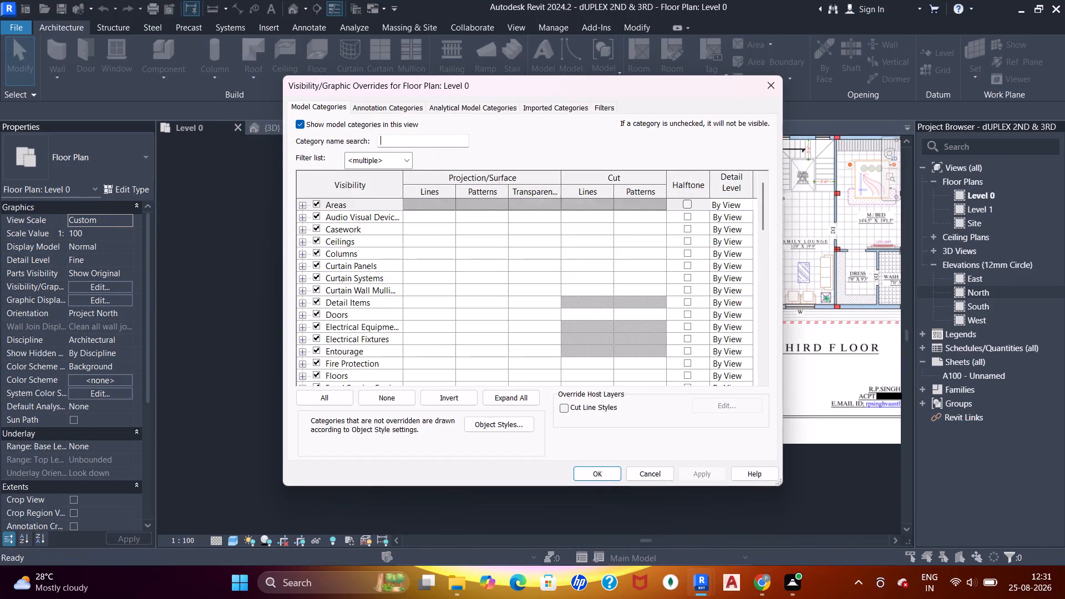
pyautogui.press('f')
pyautogui.press('l')
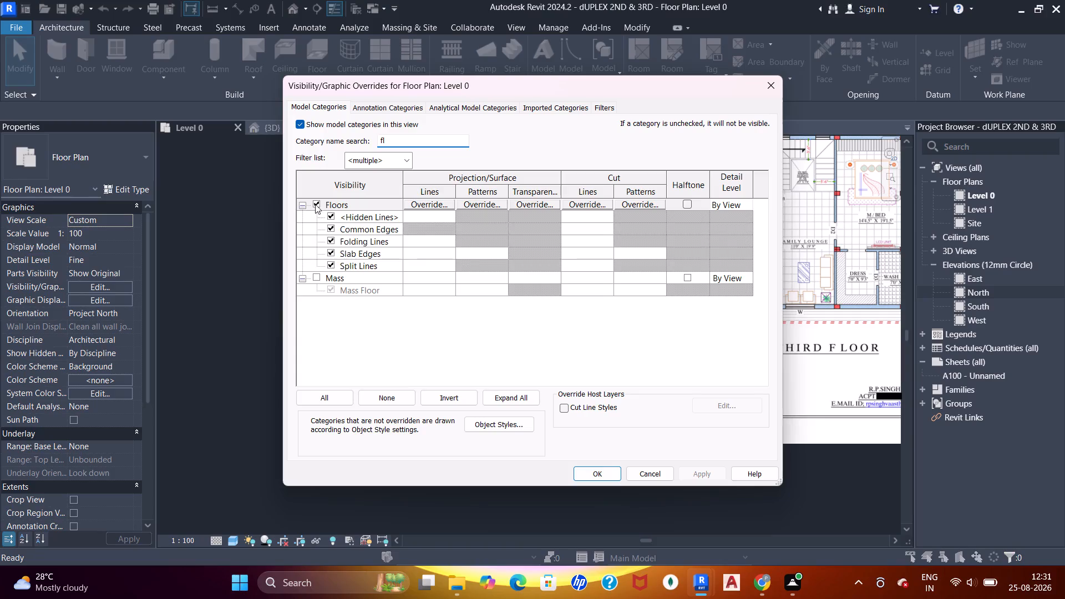
pyautogui.click(315, 204)
pyautogui.click(600, 471)
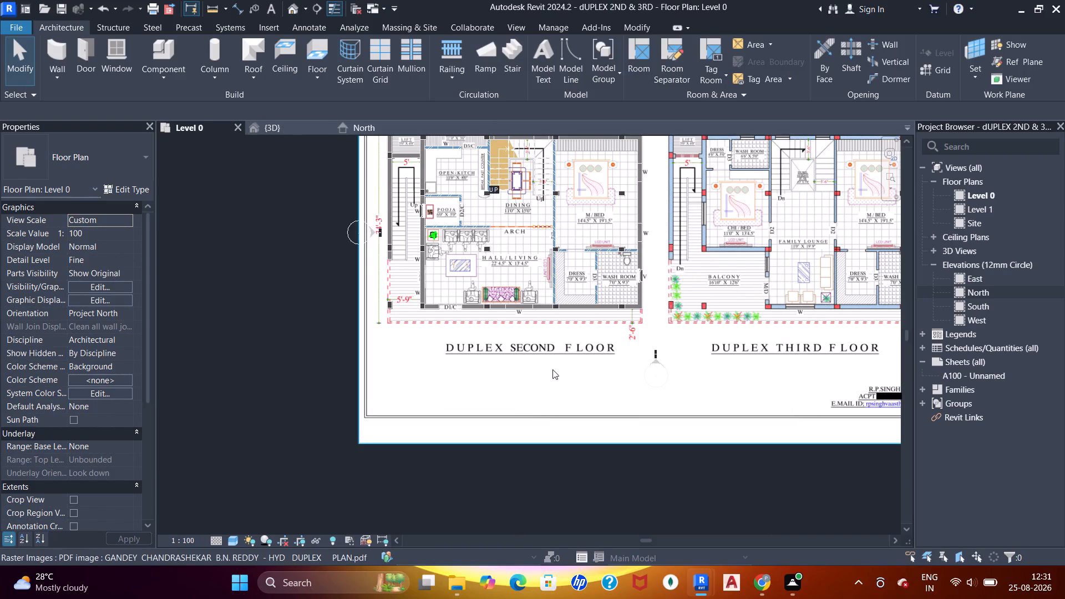
pyautogui.press('Escape')
# Compare the modelled walls and openings with the second floor plan, from the front wall to the lift and stair area.
pyautogui.moveTo(594, 329); pyautogui.dragTo(569, 355, button='middle')
pyautogui.scroll(2, 592, 355)
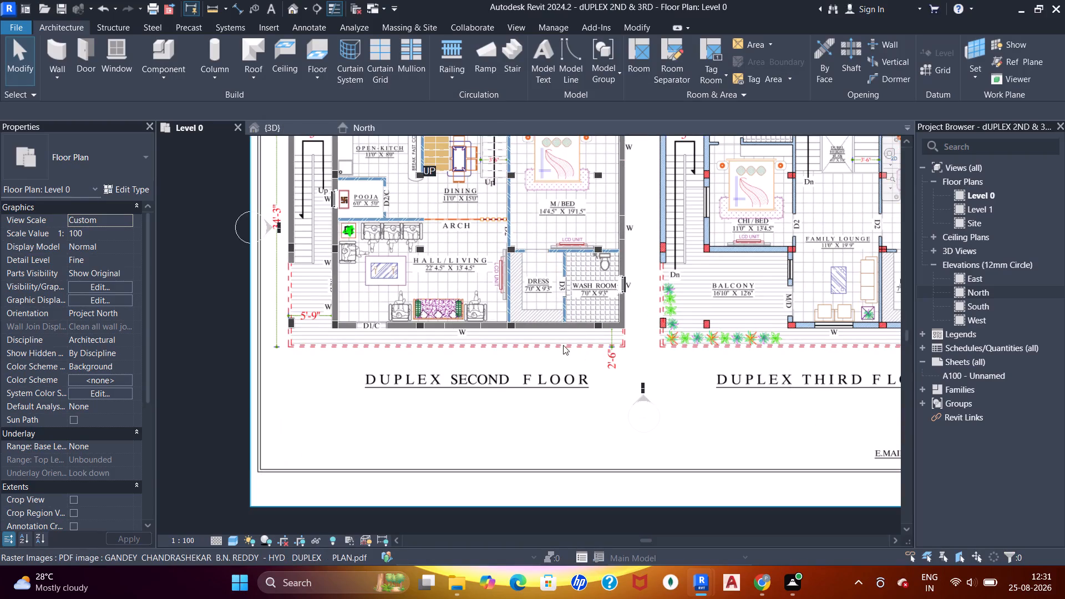
pyautogui.moveTo(584, 294); pyautogui.dragTo(585, 307, button='middle')
pyautogui.scroll(3, 585, 308)
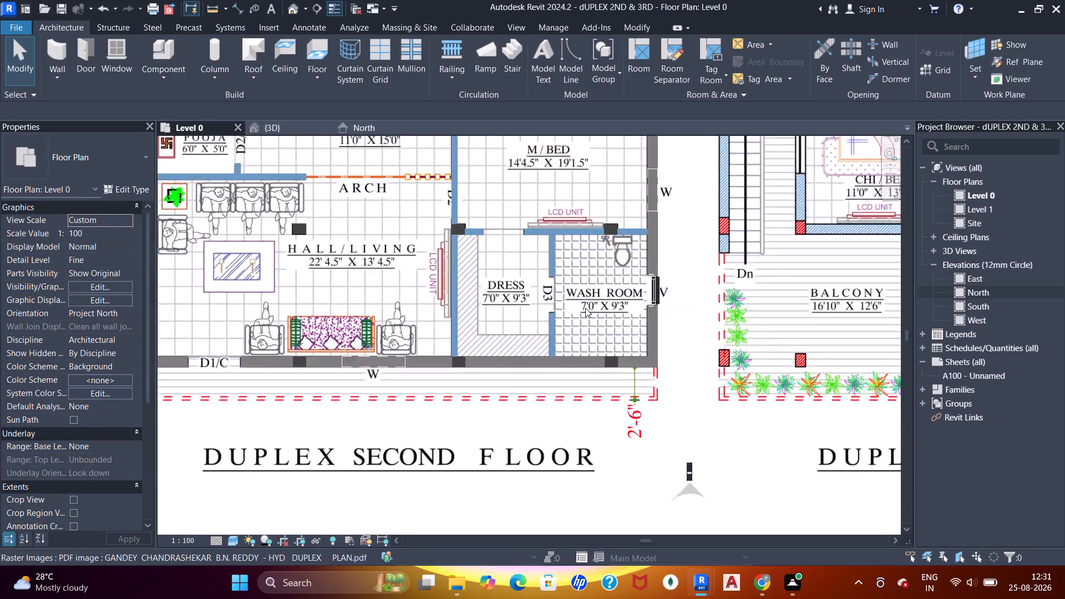
pyautogui.scroll(2, 585, 308)
pyautogui.scroll(-3, 585, 308)
pyautogui.moveTo(394, 292); pyautogui.dragTo(433, 327, button='middle')
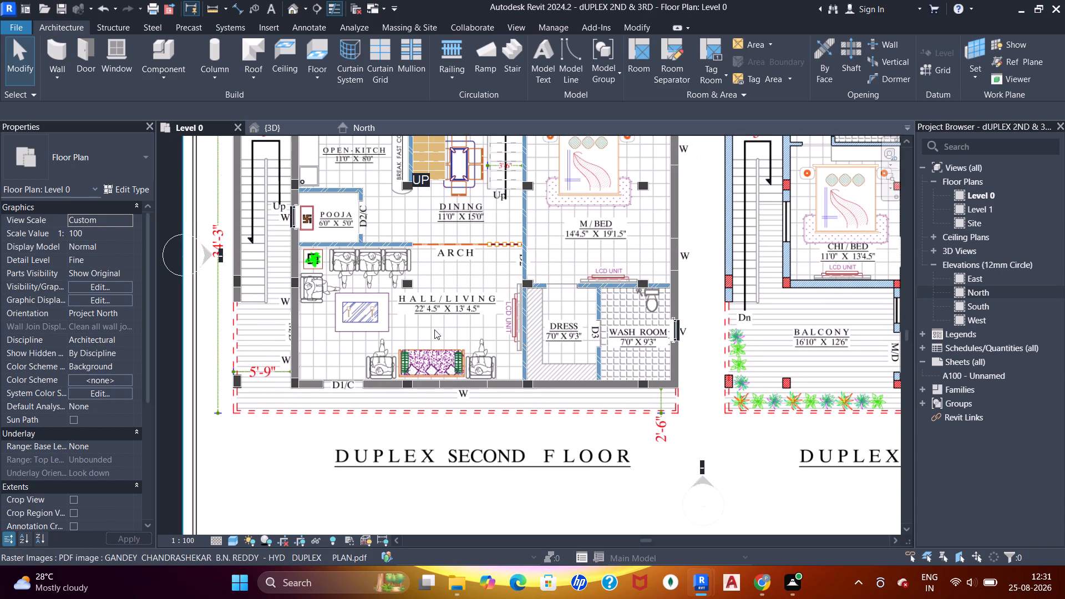
pyautogui.moveTo(280, 262); pyautogui.dragTo(317, 311, button='middle')
pyautogui.scroll(4, 292, 358)
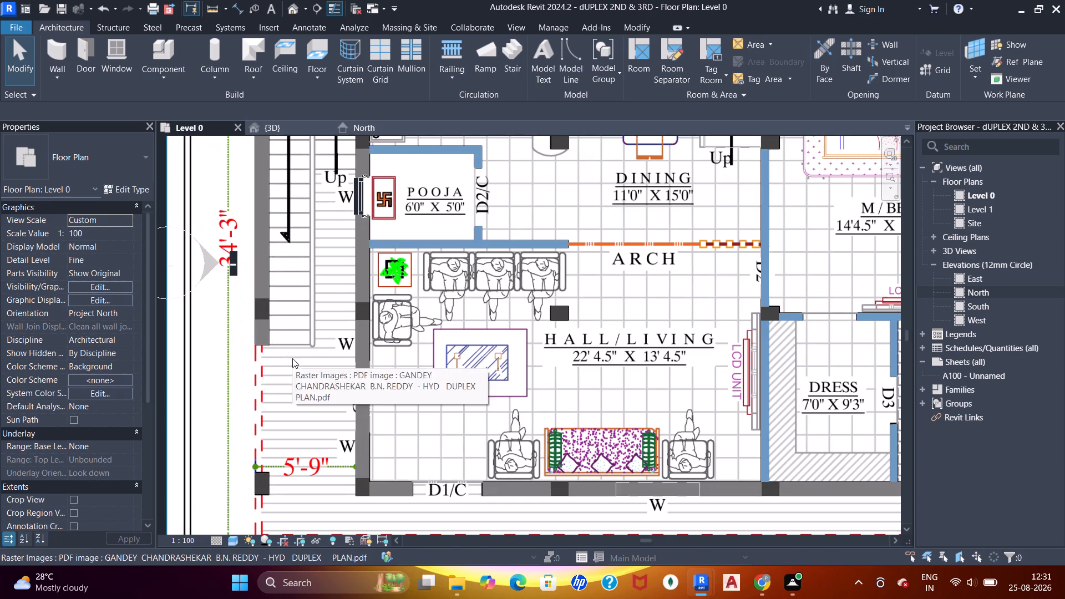
pyautogui.scroll(1, 326, 246)
pyautogui.moveTo(326, 246); pyautogui.dragTo(309, 312, button='middle')
pyautogui.scroll(-4, 302, 310)
pyautogui.moveTo(312, 279); pyautogui.dragTo(311, 290, button='middle')
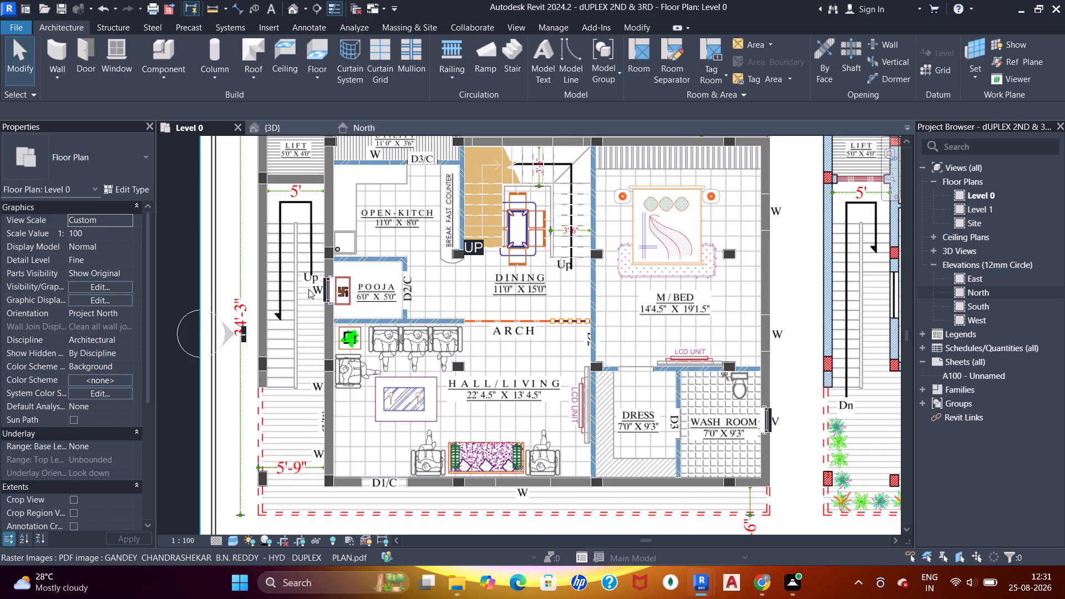
pyautogui.scroll(-3, 307, 290)
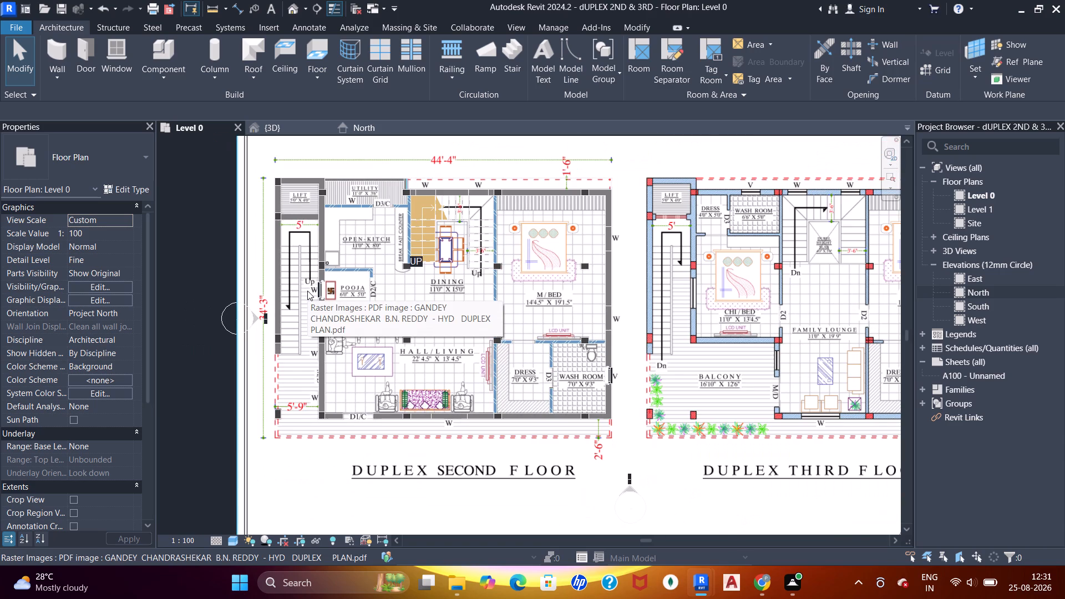
pyautogui.scroll(4, 302, 190)
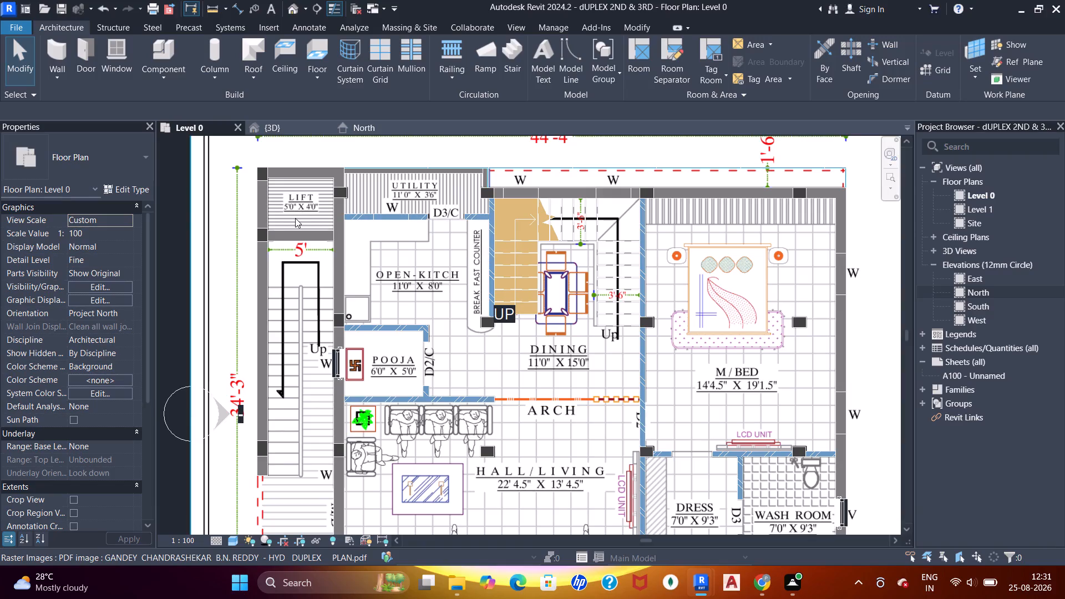
pyautogui.scroll(-5, 295, 226)
pyautogui.moveTo(500, 252); pyautogui.dragTo(431, 260, button='middle')
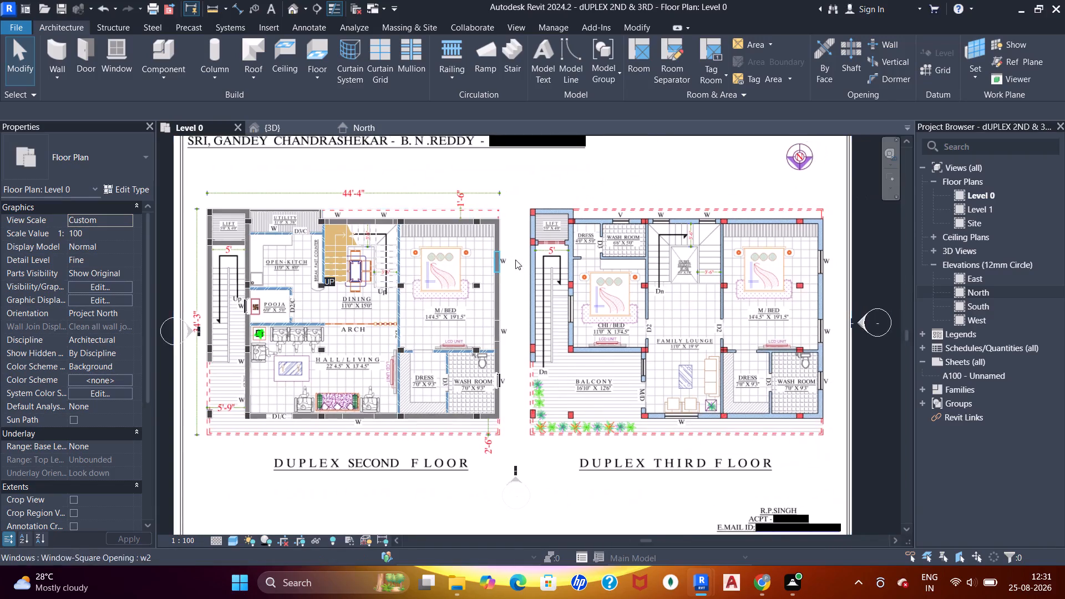
pyautogui.scroll(4, 521, 256)
pyautogui.moveTo(373, 290); pyautogui.dragTo(683, 268, button='middle')
pyautogui.scroll(3, 305, 215)
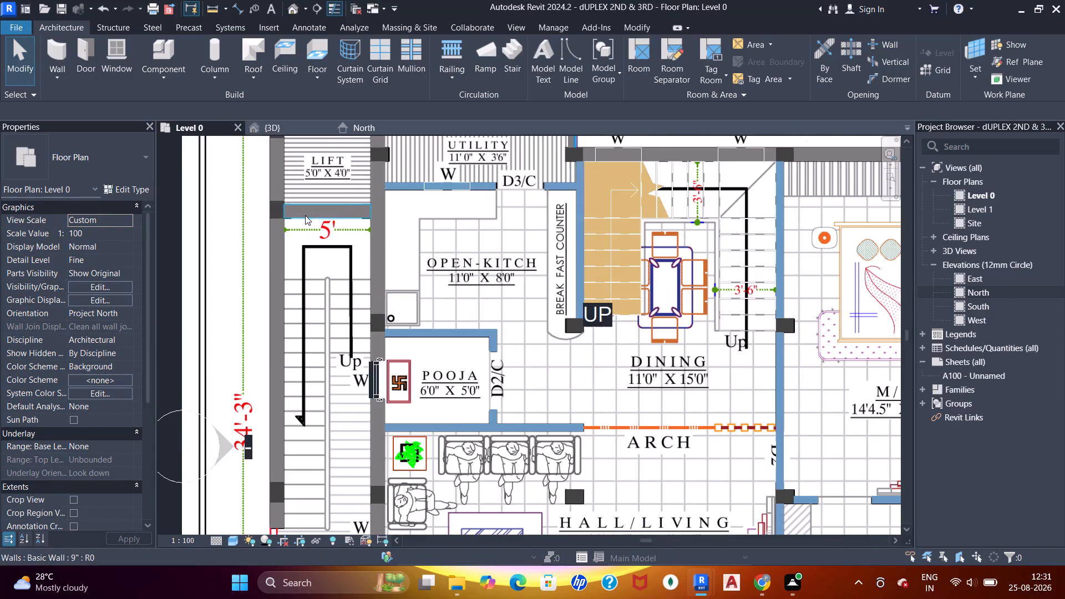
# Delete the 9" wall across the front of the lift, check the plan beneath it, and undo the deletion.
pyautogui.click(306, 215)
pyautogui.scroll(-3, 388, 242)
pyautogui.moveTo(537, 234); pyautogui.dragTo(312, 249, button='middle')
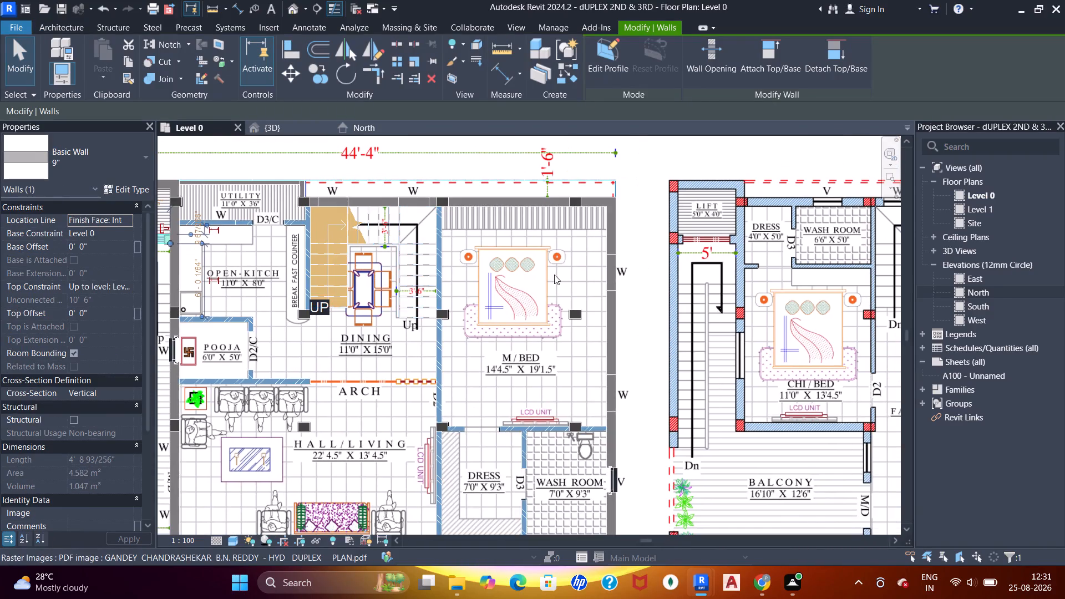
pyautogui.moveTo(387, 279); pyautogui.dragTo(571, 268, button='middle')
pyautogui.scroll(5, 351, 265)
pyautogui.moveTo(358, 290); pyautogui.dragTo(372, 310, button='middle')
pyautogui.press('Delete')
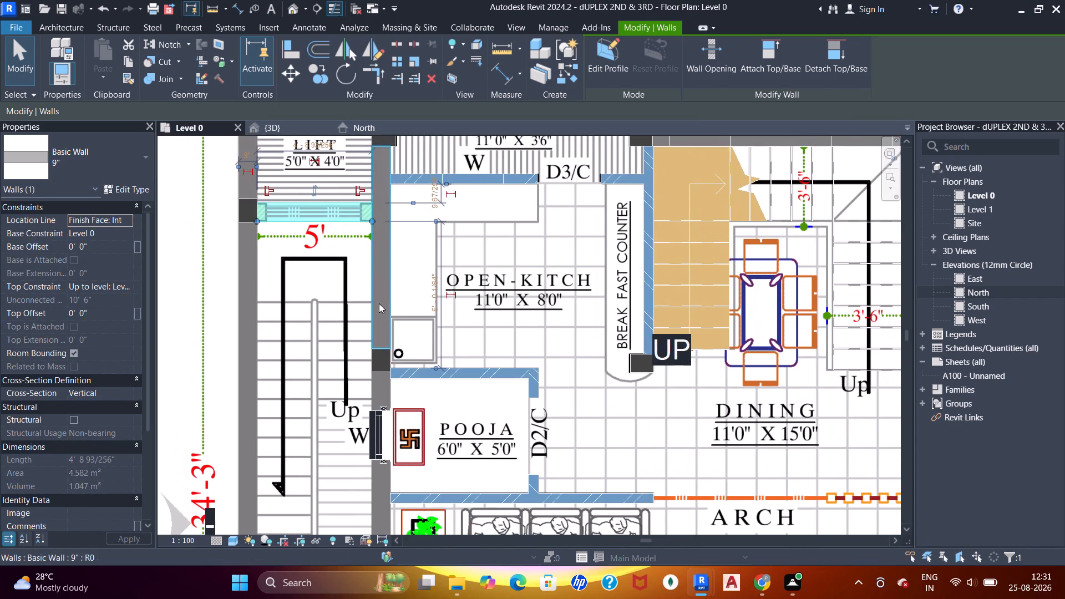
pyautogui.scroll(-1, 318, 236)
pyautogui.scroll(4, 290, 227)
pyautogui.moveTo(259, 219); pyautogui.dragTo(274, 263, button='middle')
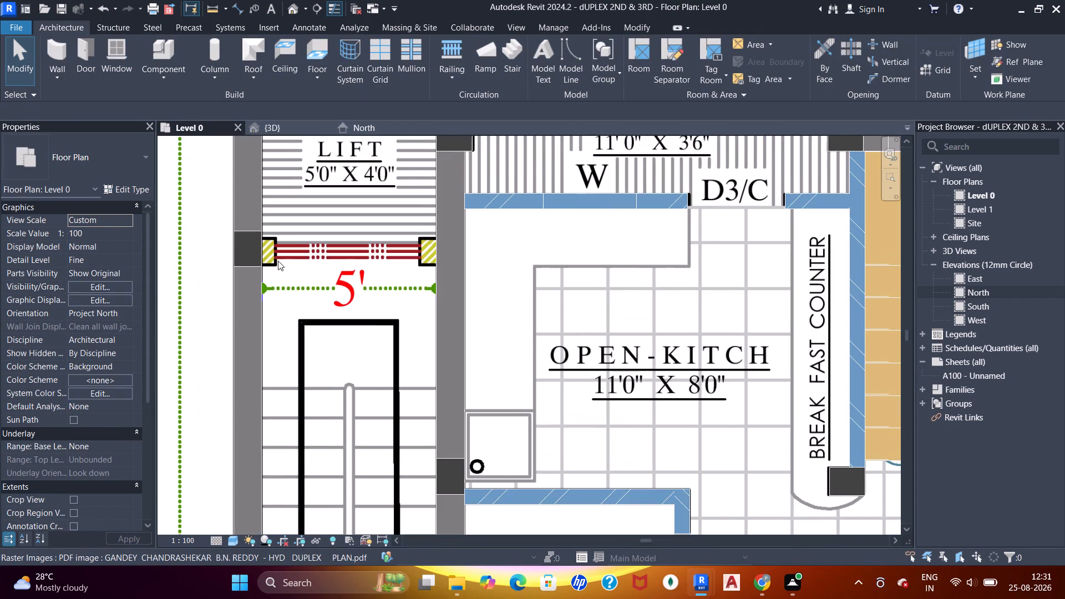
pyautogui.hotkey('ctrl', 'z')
# Shorten the 9" wall across the lift front by pulling its east end back to the west door jamb.
pyautogui.scroll(4, 256, 247)
pyautogui.click(312, 197)
pyautogui.scroll(2, 299, 199)
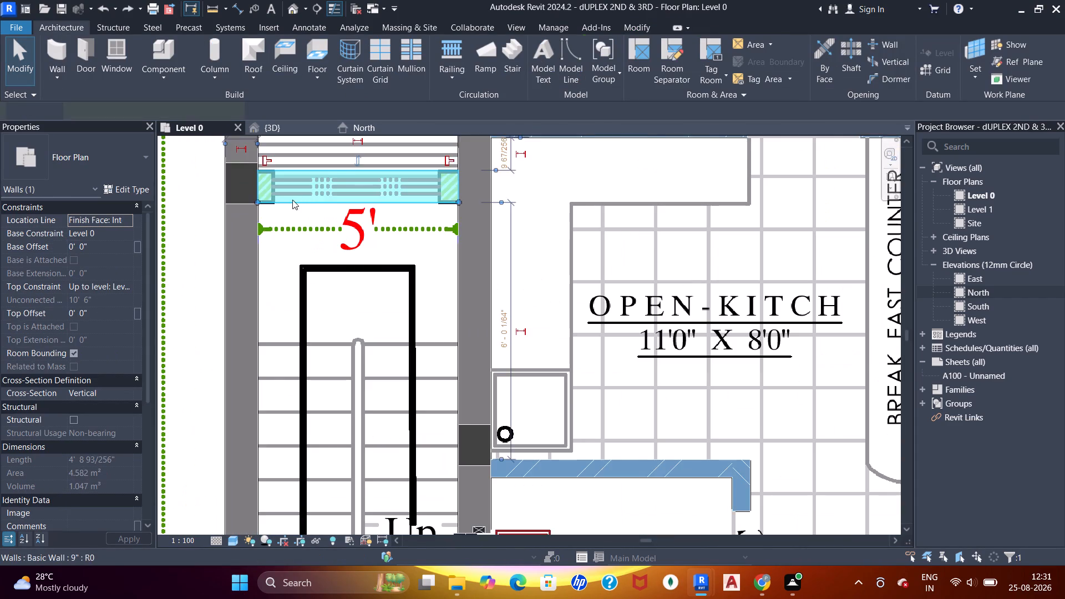
pyautogui.scroll(3, 292, 200)
pyautogui.moveTo(273, 228); pyautogui.dragTo(300, 287, button='middle')
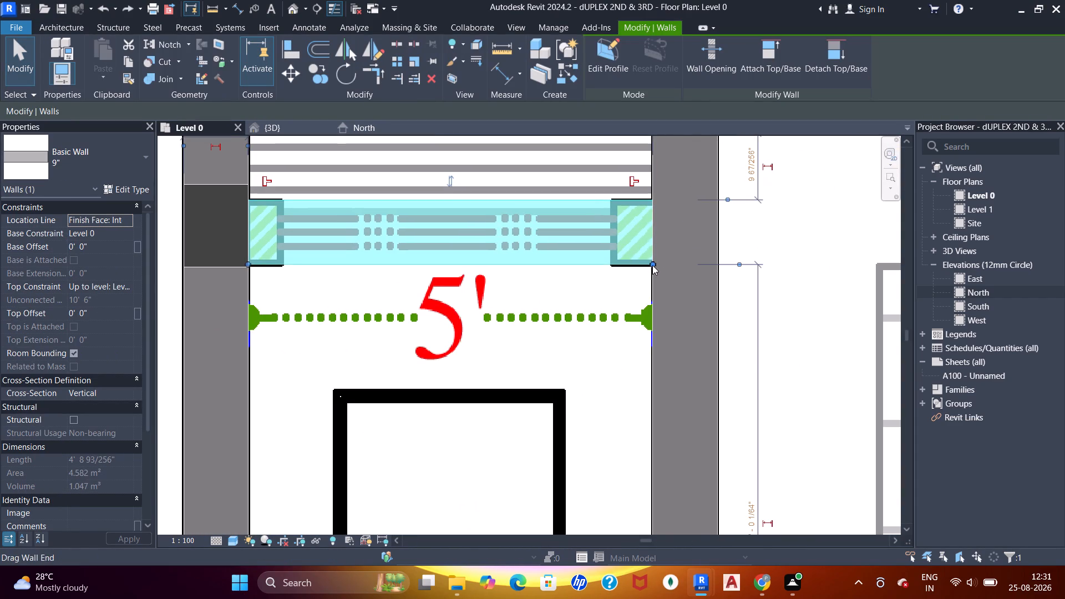
pyautogui.moveTo(652, 265); pyautogui.dragTo(283, 258)
pyautogui.scroll(6, 294, 263)
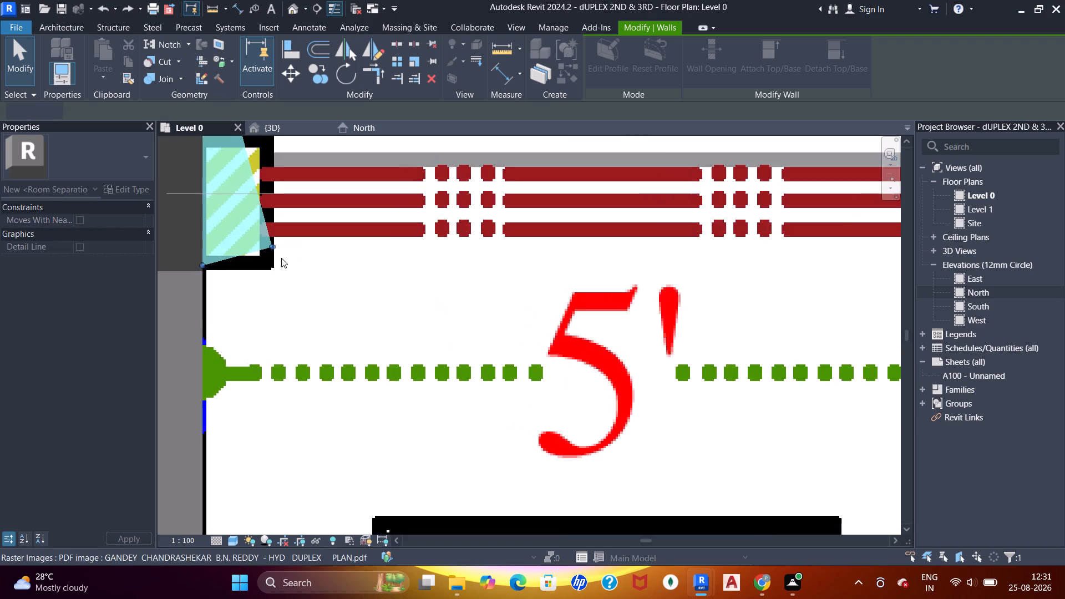
pyautogui.scroll(3, 281, 258)
pyautogui.moveTo(275, 268); pyautogui.dragTo(312, 297, button='middle')
pyautogui.moveTo(300, 266); pyautogui.dragTo(294, 308)
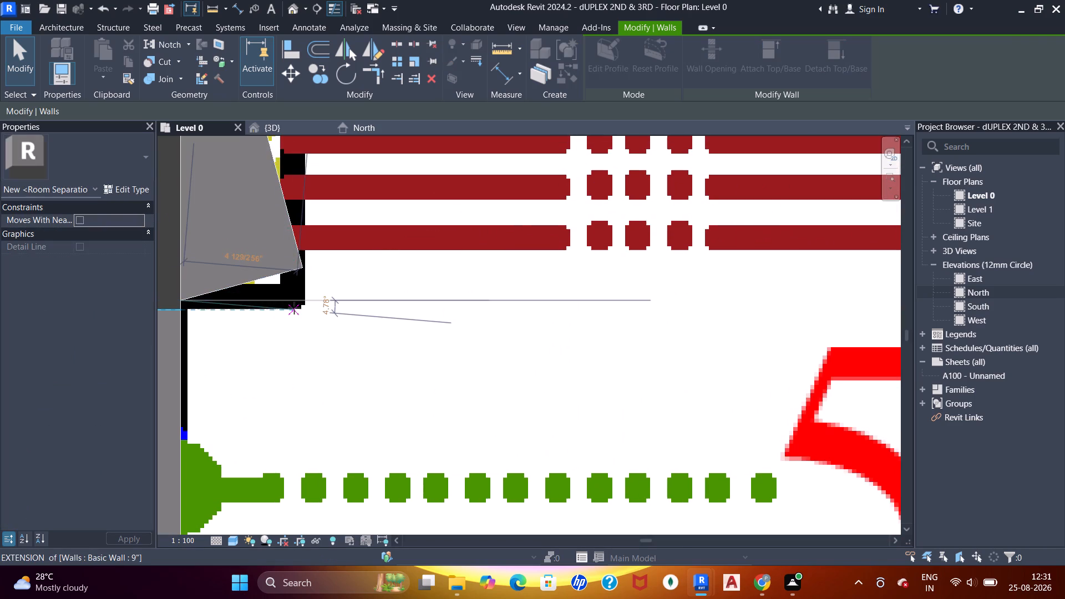
pyautogui.moveTo(294, 308); pyautogui.dragTo(300, 308)
# Straighten the short west jamb wall of the lift so it runs horizontally, 4 3/4" long.
pyautogui.scroll(-2, 321, 295)
pyautogui.scroll(4, 305, 299)
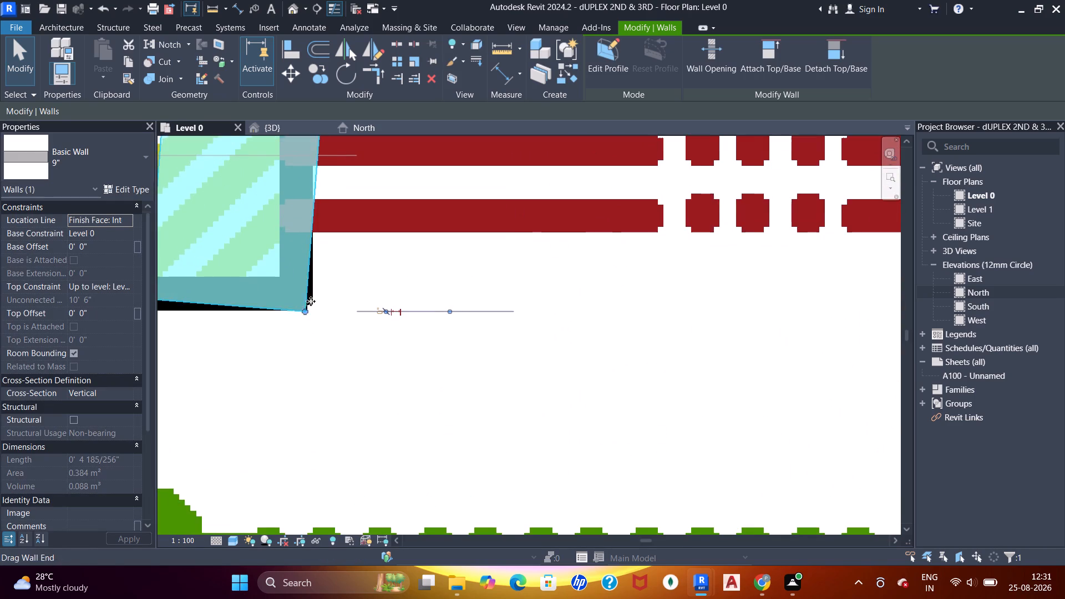
pyautogui.moveTo(311, 301); pyautogui.dragTo(405, 301, button='middle')
pyautogui.moveTo(367, 317); pyautogui.dragTo(392, 317, button='middle')
pyautogui.moveTo(426, 309); pyautogui.dragTo(426, 301)
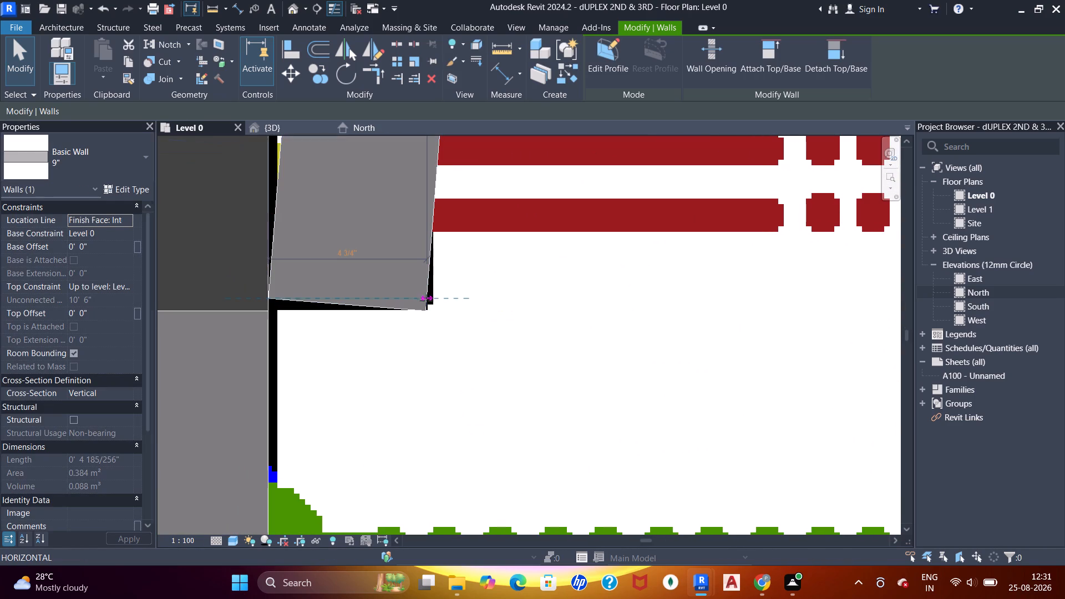
pyautogui.moveTo(426, 301); pyautogui.dragTo(429, 296)
pyautogui.press('Escape')
pyautogui.press('Escape')
pyautogui.scroll(-6, 413, 308)
pyautogui.moveTo(455, 275); pyautogui.dragTo(436, 348, button='middle')
pyautogui.scroll(1, 436, 347)
# Draw a matching 9" wall stub about 5" long over the hatched east jamb of the lift opening, ending at the side wall.
pyautogui.moveTo(381, 318); pyautogui.dragTo(386, 314)
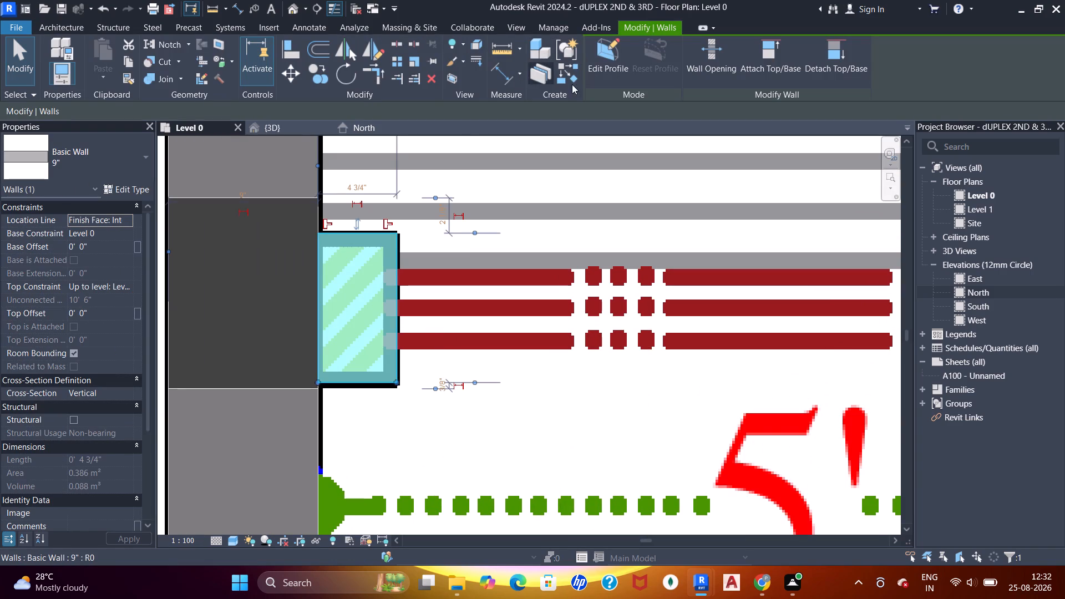
pyautogui.click(567, 77)
pyautogui.scroll(-3, 655, 272)
pyautogui.moveTo(701, 276); pyautogui.dragTo(478, 261, button='middle')
pyautogui.moveTo(750, 296); pyautogui.dragTo(559, 275, button='middle')
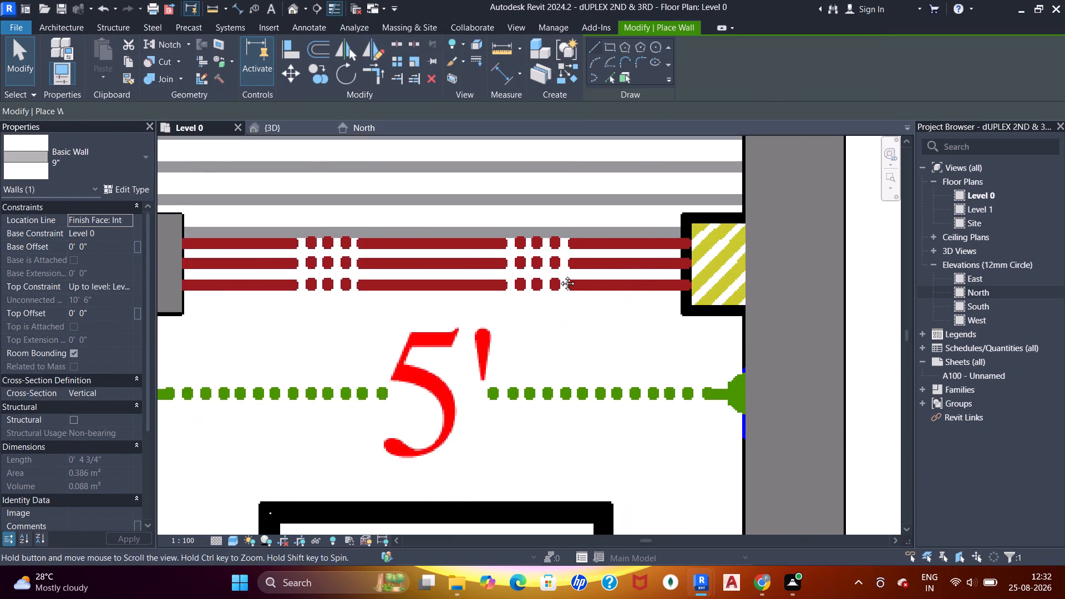
pyautogui.moveTo(559, 275); pyautogui.dragTo(526, 275, button='middle')
pyautogui.scroll(5, 579, 275)
pyautogui.click(514, 337)
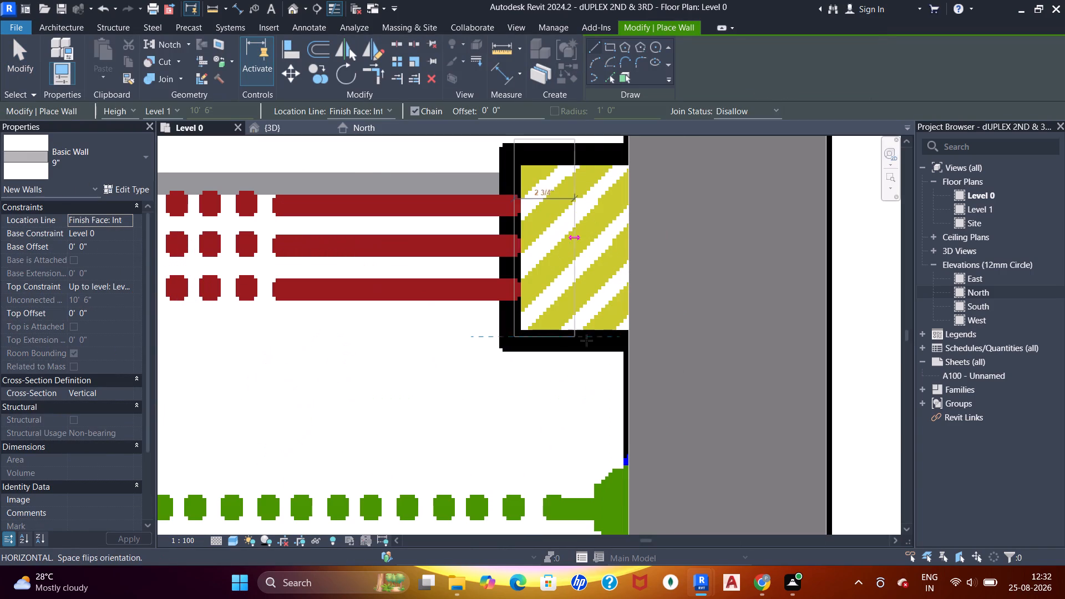
pyautogui.click(627, 334)
pyautogui.scroll(-5, 549, 278)
pyautogui.moveTo(442, 322); pyautogui.dragTo(577, 341, button='middle')
pyautogui.press('Escape')
pyautogui.press('Escape')
pyautogui.press('Escape')
pyautogui.press('Escape')
# Align the east jamb wall's south face with the south face of the west jamb wall at the lift opening.
pyautogui.scroll(-4, 468, 276)
pyautogui.moveTo(438, 291); pyautogui.dragTo(610, 290, button='middle')
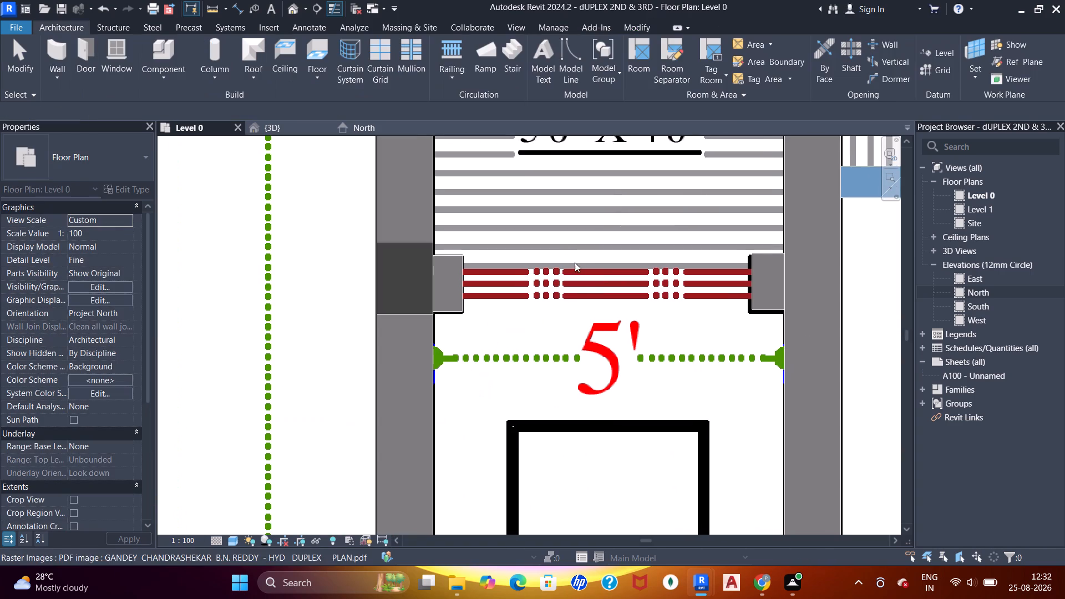
pyautogui.press('a')
pyautogui.press('a')
pyautogui.press('a')
pyautogui.click(455, 311)
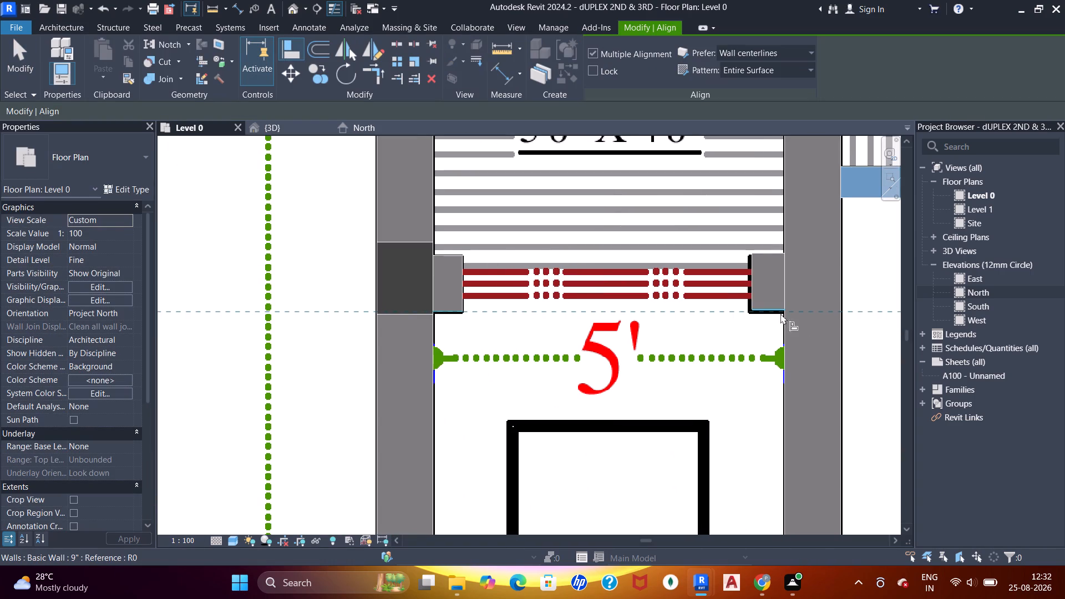
pyautogui.click(775, 310)
pyautogui.press('Escape')
pyautogui.press('Escape')
pyautogui.press('Escape')
pyautogui.press('Escape')
pyautogui.scroll(-2, 732, 272)
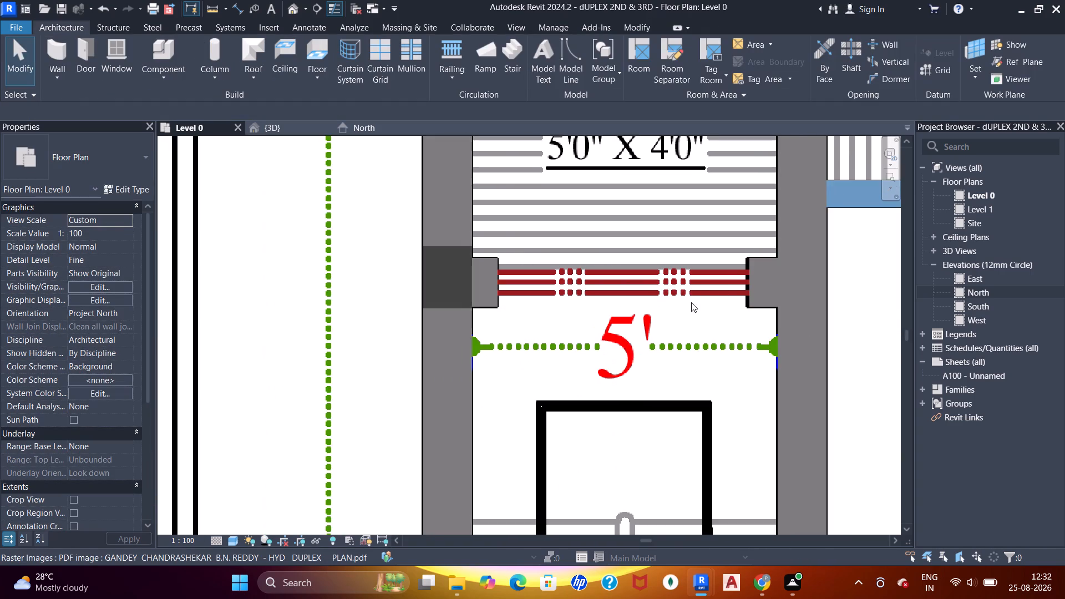
# Join the lift's east jamb wall to the adjoining 9" side wall.
pyautogui.moveTo(691, 302); pyautogui.dragTo(596, 322, button='middle')
pyautogui.scroll(5, 725, 304)
pyautogui.press('j')
pyautogui.press('j')
pyautogui.press('j')
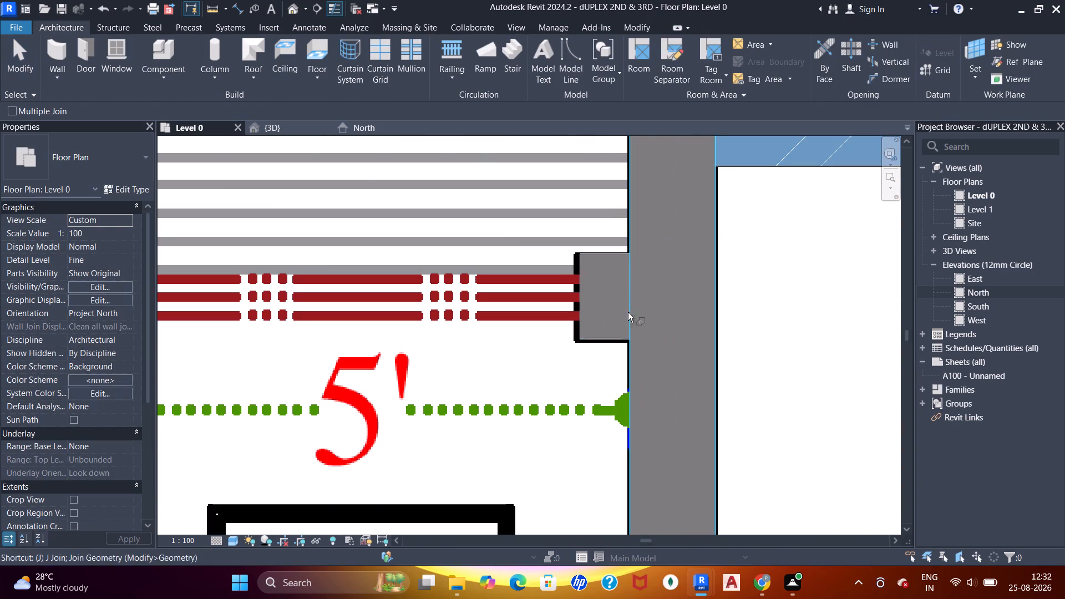
pyautogui.moveTo(624, 308); pyautogui.dragTo(629, 308)
pyautogui.click(663, 308)
pyautogui.click(620, 313)
pyautogui.click(651, 307)
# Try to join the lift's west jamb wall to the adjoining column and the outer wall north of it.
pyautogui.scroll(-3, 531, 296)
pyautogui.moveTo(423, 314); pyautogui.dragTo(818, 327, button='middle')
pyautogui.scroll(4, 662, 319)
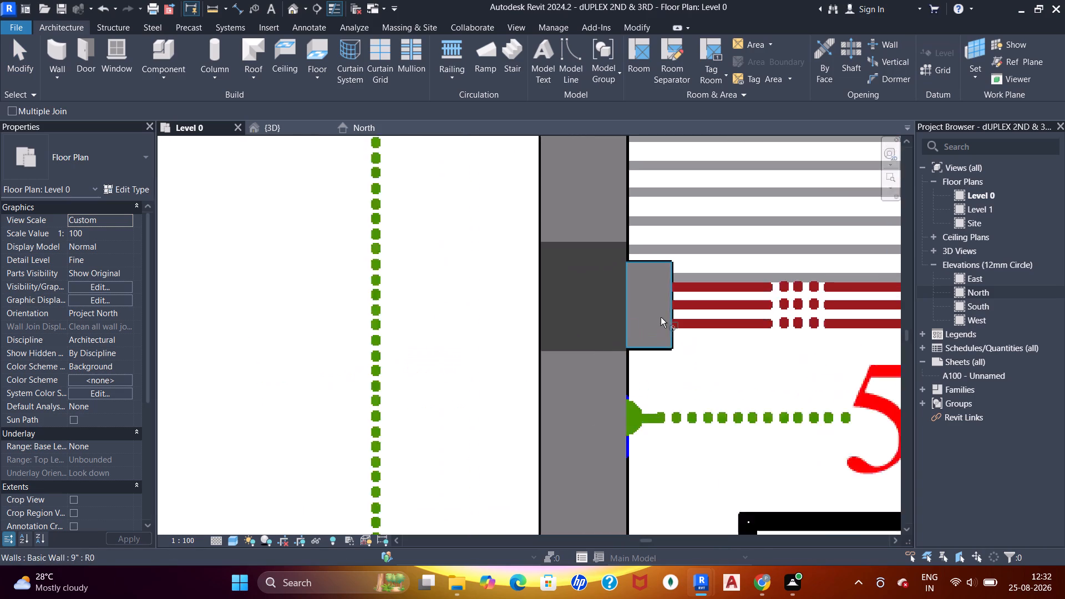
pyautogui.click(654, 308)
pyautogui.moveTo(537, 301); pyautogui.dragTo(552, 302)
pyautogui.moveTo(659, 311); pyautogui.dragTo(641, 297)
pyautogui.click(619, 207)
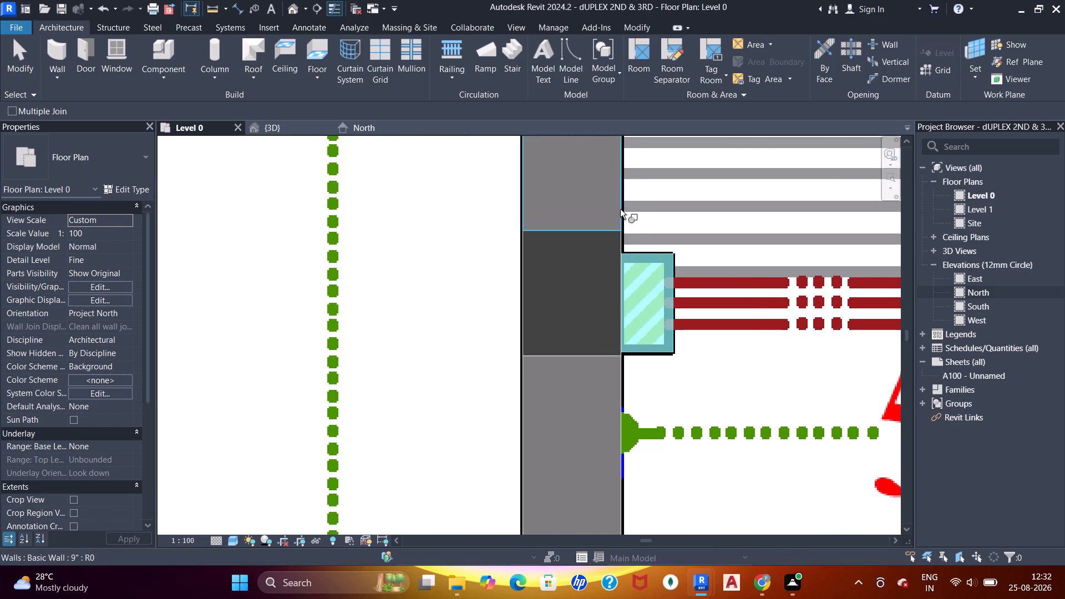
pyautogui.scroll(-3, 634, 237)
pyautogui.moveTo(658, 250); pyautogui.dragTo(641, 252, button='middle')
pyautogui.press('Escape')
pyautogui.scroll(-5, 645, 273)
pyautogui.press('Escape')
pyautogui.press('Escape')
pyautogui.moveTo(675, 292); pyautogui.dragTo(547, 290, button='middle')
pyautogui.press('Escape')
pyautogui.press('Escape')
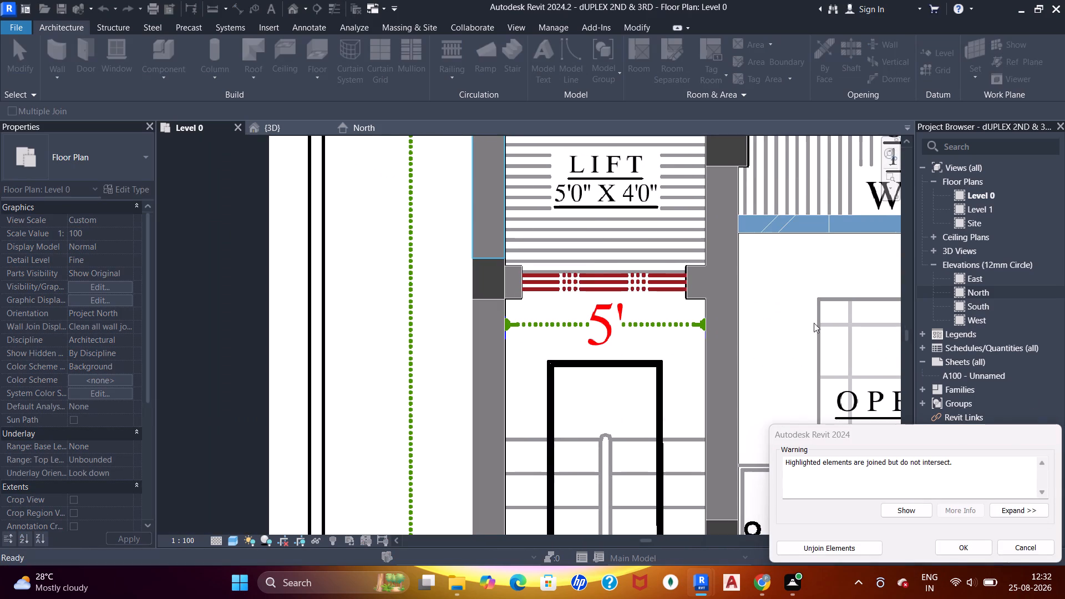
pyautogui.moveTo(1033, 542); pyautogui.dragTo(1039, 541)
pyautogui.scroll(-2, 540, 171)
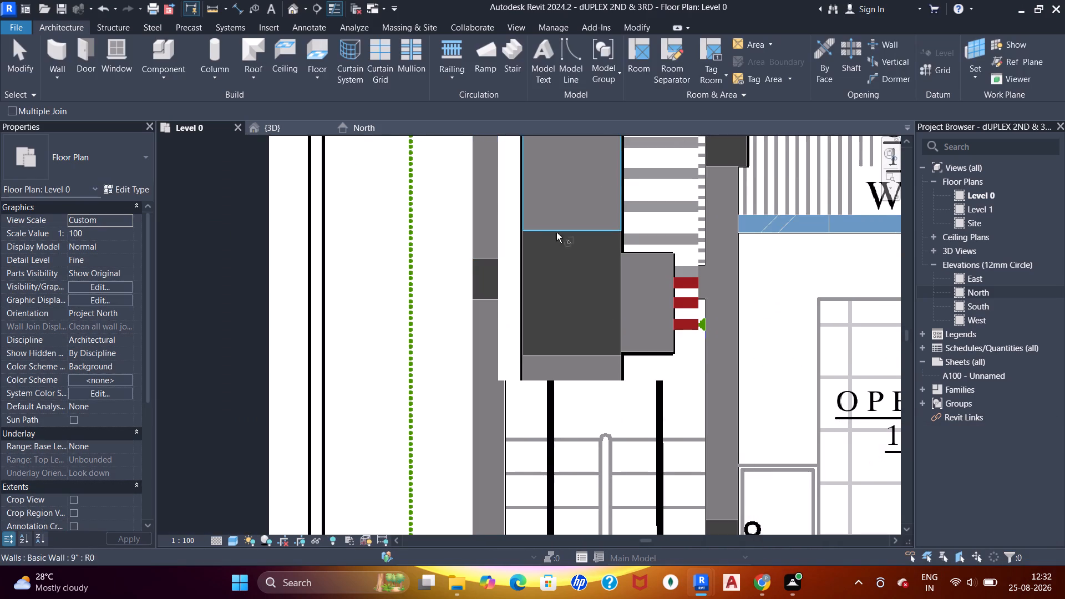
# Inspect the walls and the lift area in the 3D view from several sides.
pyautogui.scroll(-6, 556, 229)
pyautogui.moveTo(703, 344); pyautogui.dragTo(520, 390, button='middle')
pyautogui.press('Escape')
pyautogui.press('Escape')
pyautogui.press('Escape')
pyautogui.click(280, 130)
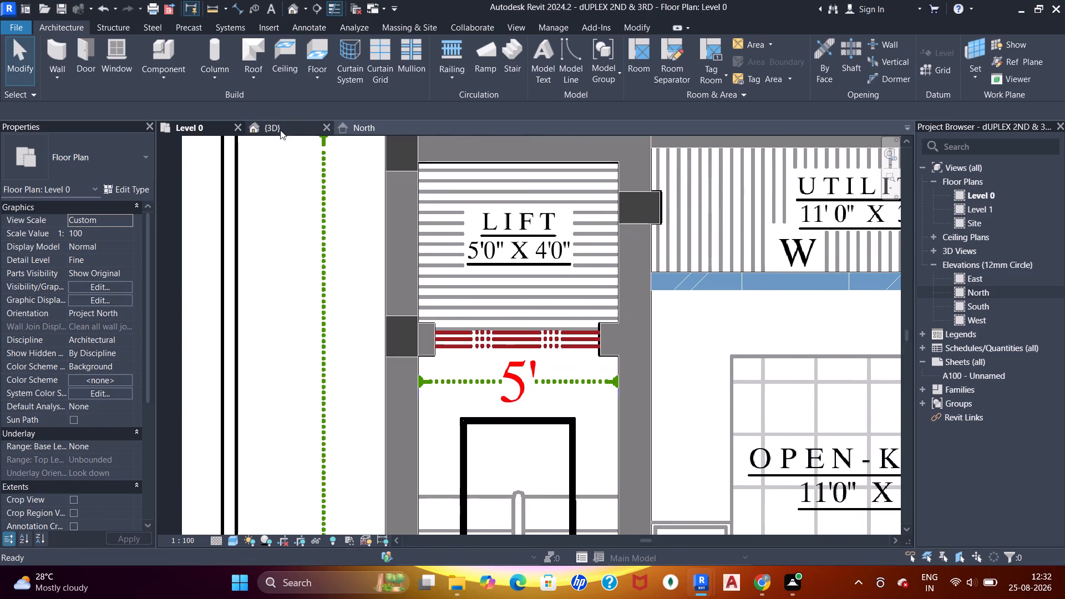
pyautogui.scroll(-5, 453, 271)
pyautogui.keyDown('shift'); pyautogui.moveTo(392, 316); pyautogui.dragTo(271, 313, button='middle'); pyautogui.keyUp('shift')
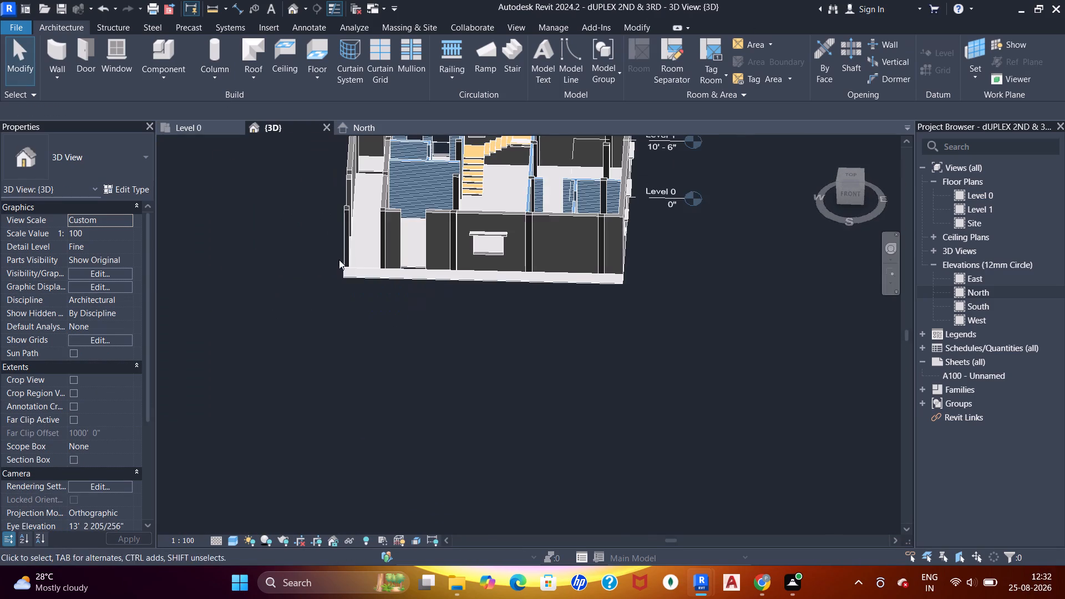
pyautogui.keyDown('shift'); pyautogui.moveTo(354, 261); pyautogui.dragTo(441, 280, button='middle'); pyautogui.keyUp('shift')
pyautogui.scroll(4, 267, 224)
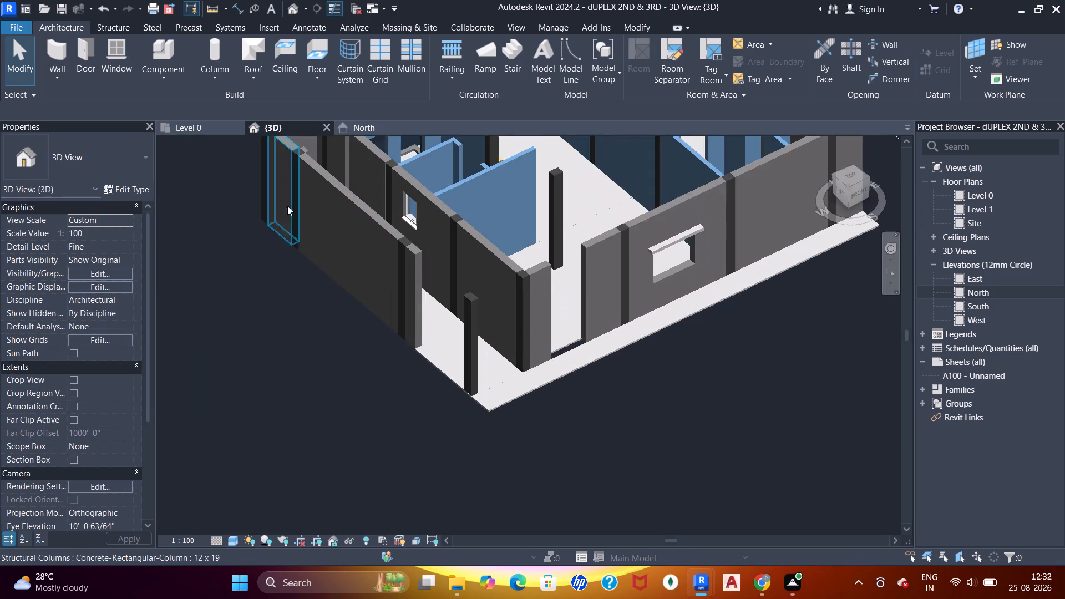
pyautogui.moveTo(298, 203); pyautogui.dragTo(332, 274, button='middle')
pyautogui.keyDown('shift'); pyautogui.moveTo(483, 287); pyautogui.dragTo(463, 359, button='middle'); pyautogui.keyUp('shift')
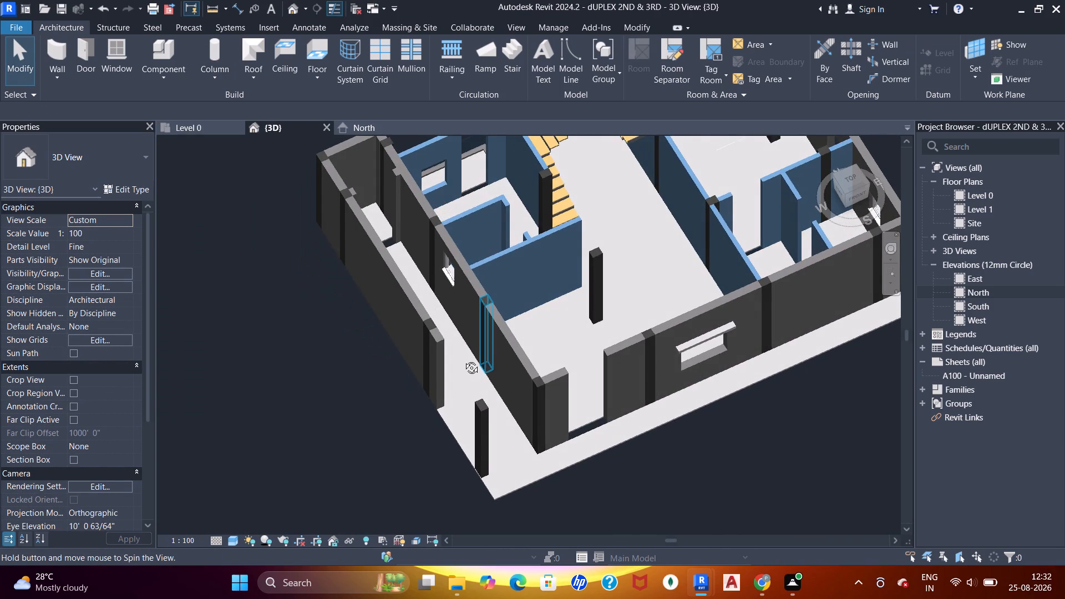
pyautogui.keyDown('shift'); pyautogui.moveTo(463, 359); pyautogui.dragTo(745, 220, button='middle'); pyautogui.keyUp('shift')
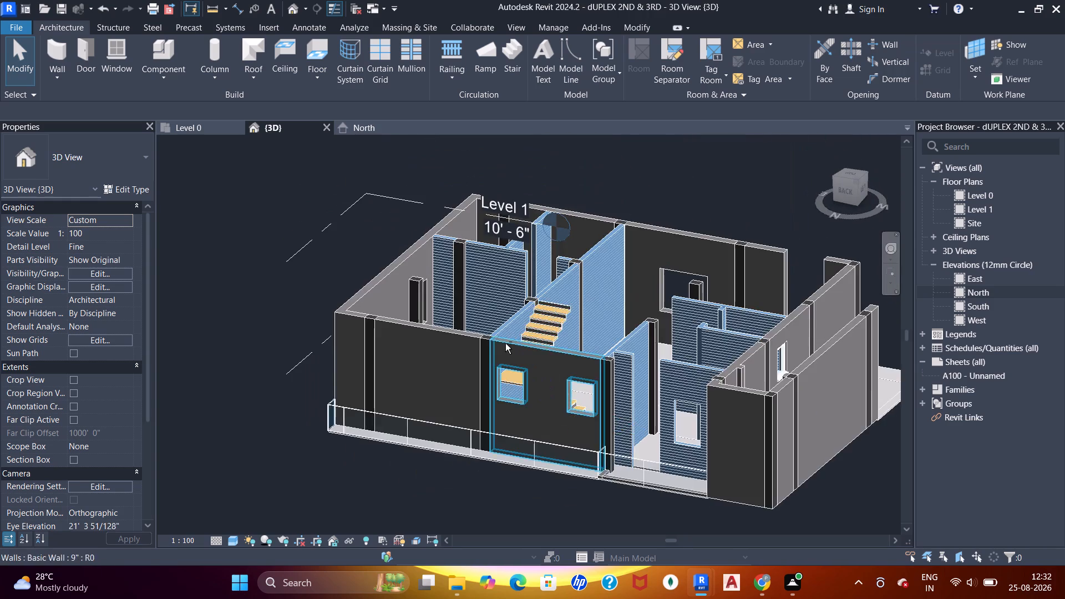
pyautogui.keyDown('shift'); pyautogui.moveTo(505, 343); pyautogui.dragTo(542, 338, button='middle'); pyautogui.keyUp('shift')
pyautogui.keyDown('shift'); pyautogui.moveTo(727, 400); pyautogui.dragTo(399, 332, button='middle'); pyautogui.keyUp('shift')
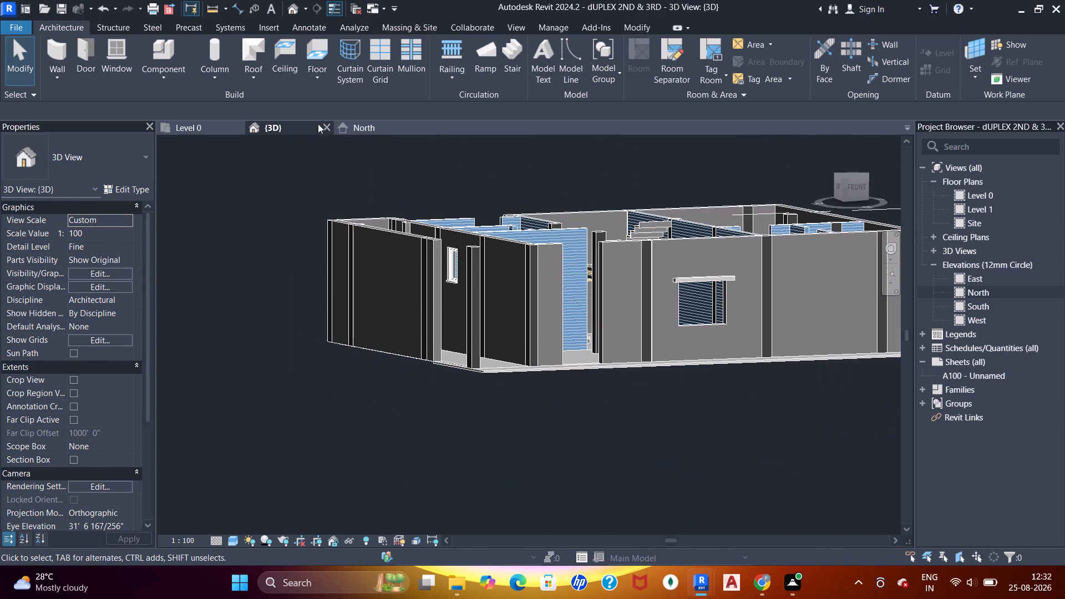
# Return to the Level 0 floor plan and switch its display to wireframe.
pyautogui.click(186, 135)
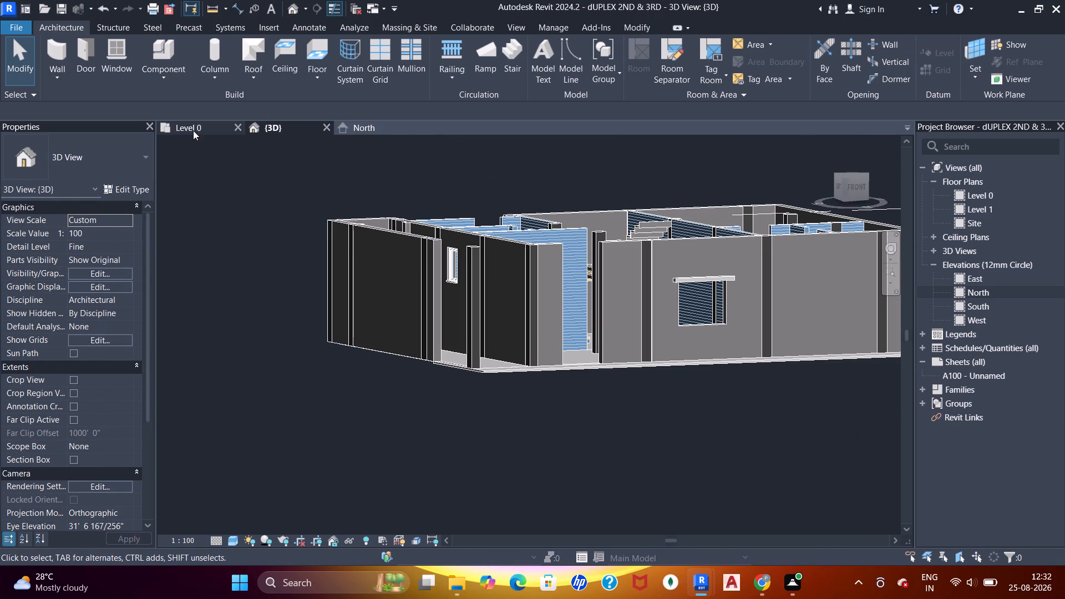
pyautogui.click(193, 130)
pyautogui.scroll(-6, 447, 307)
pyautogui.moveTo(581, 205); pyautogui.dragTo(562, 221, button='middle')
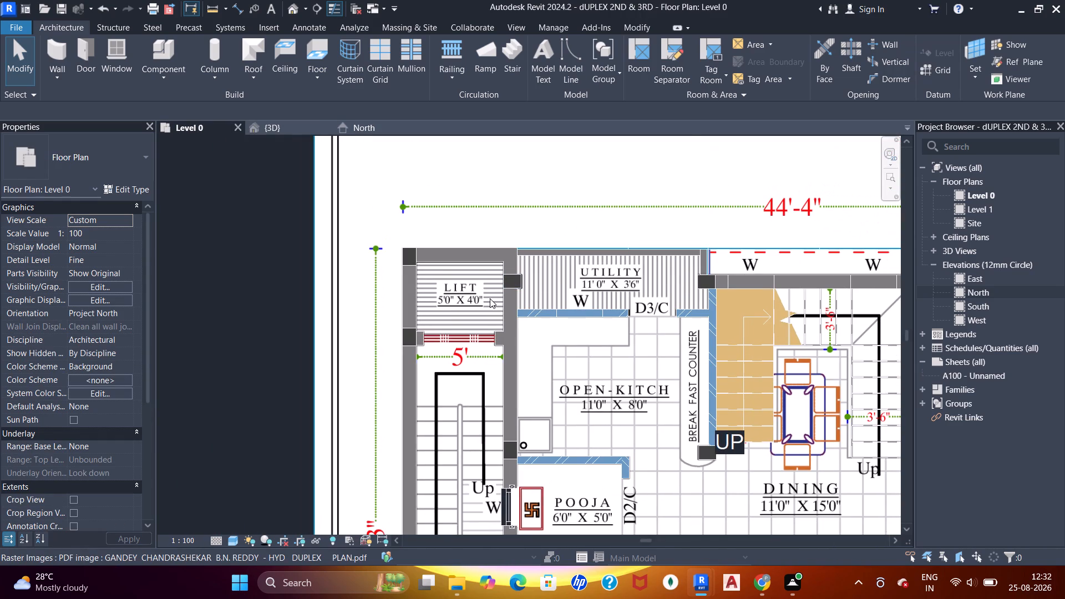
pyautogui.press('w')
pyautogui.press('f')
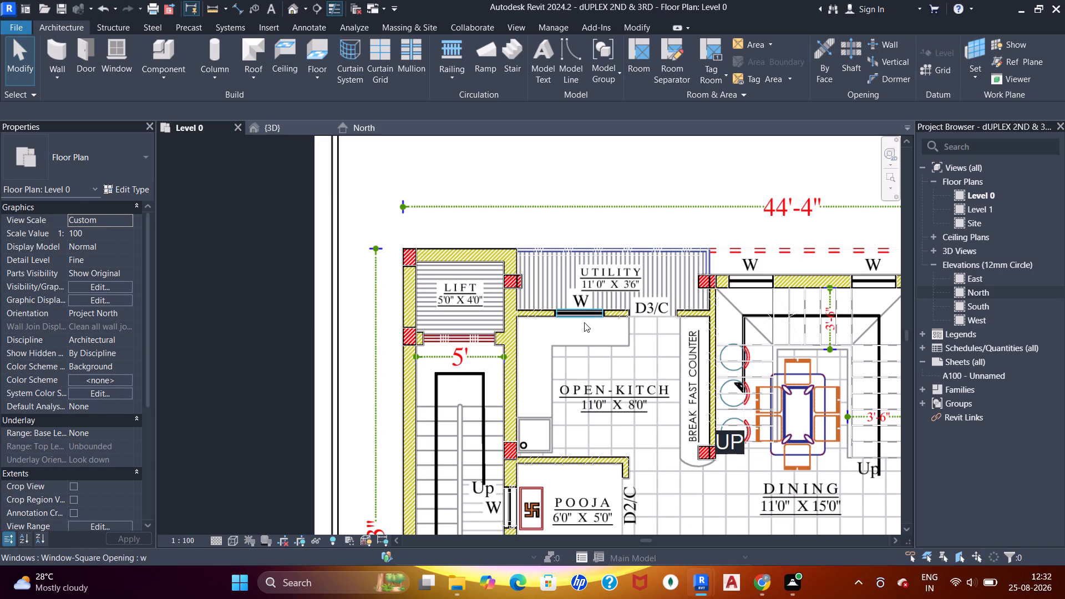
# Choose the Doors_IntSgl 810x2110mm door for placement and duplicate its type as d1.
pyautogui.scroll(1, 637, 321)
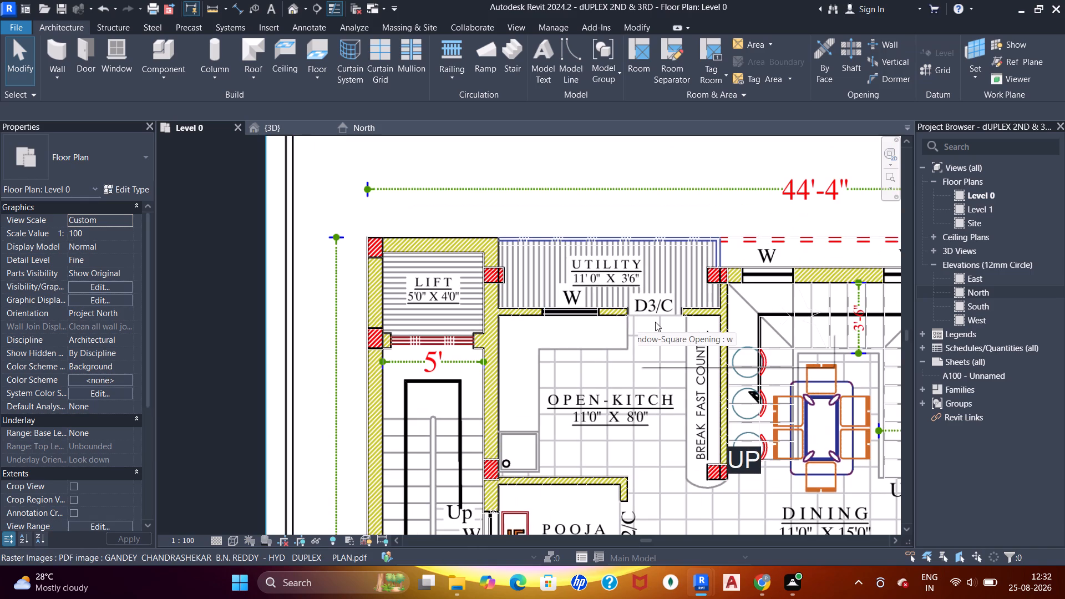
pyautogui.scroll(-4, 655, 314)
pyautogui.moveTo(621, 334); pyautogui.dragTo(603, 227, button='middle')
pyautogui.scroll(3, 554, 345)
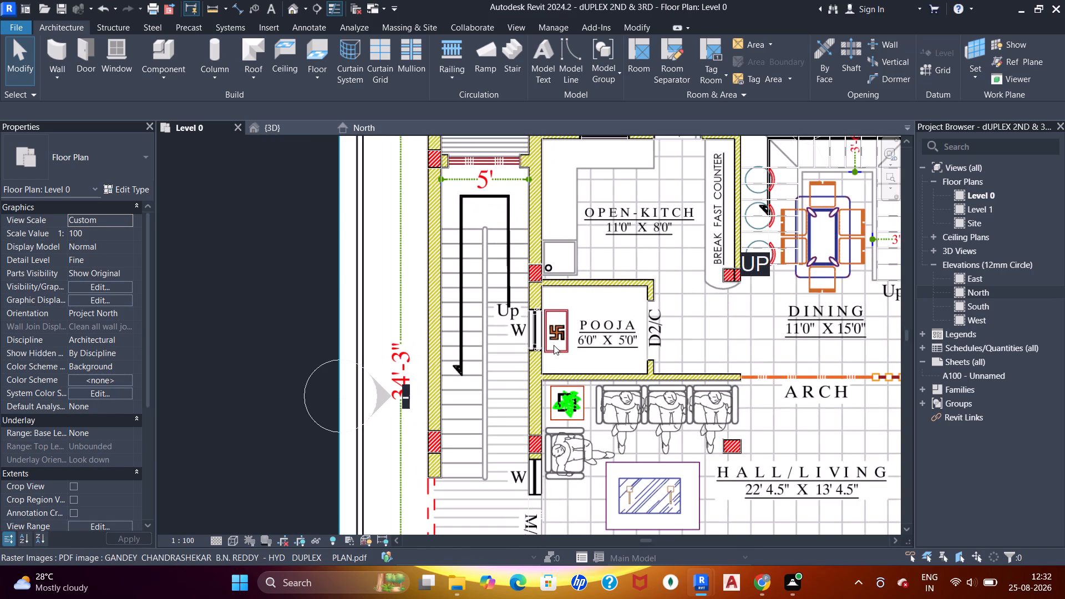
pyautogui.moveTo(650, 344); pyautogui.dragTo(600, 332, button='middle')
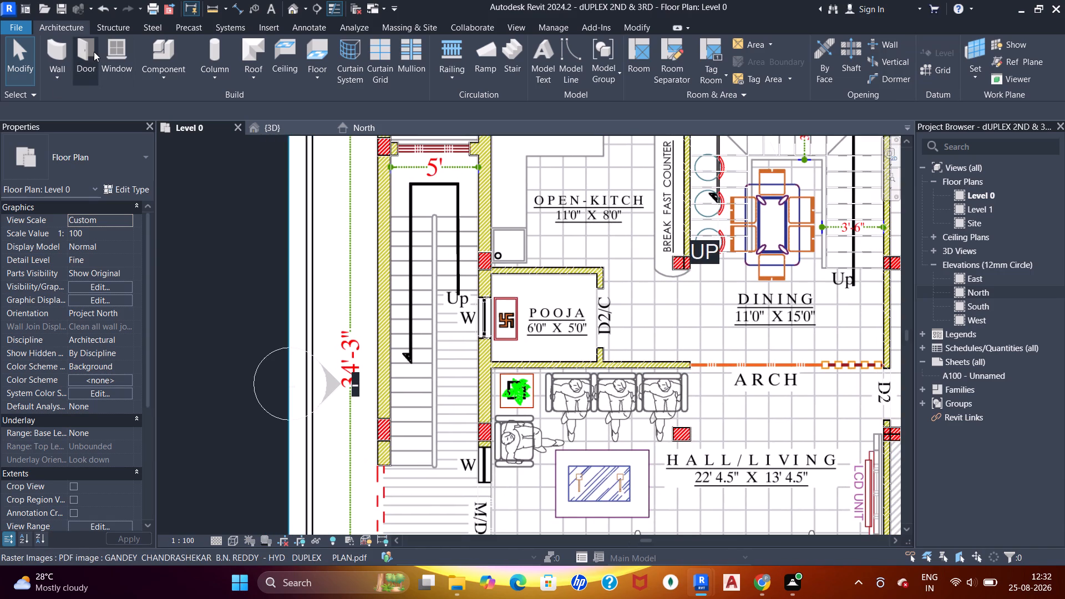
pyautogui.click(94, 52)
pyautogui.click(108, 170)
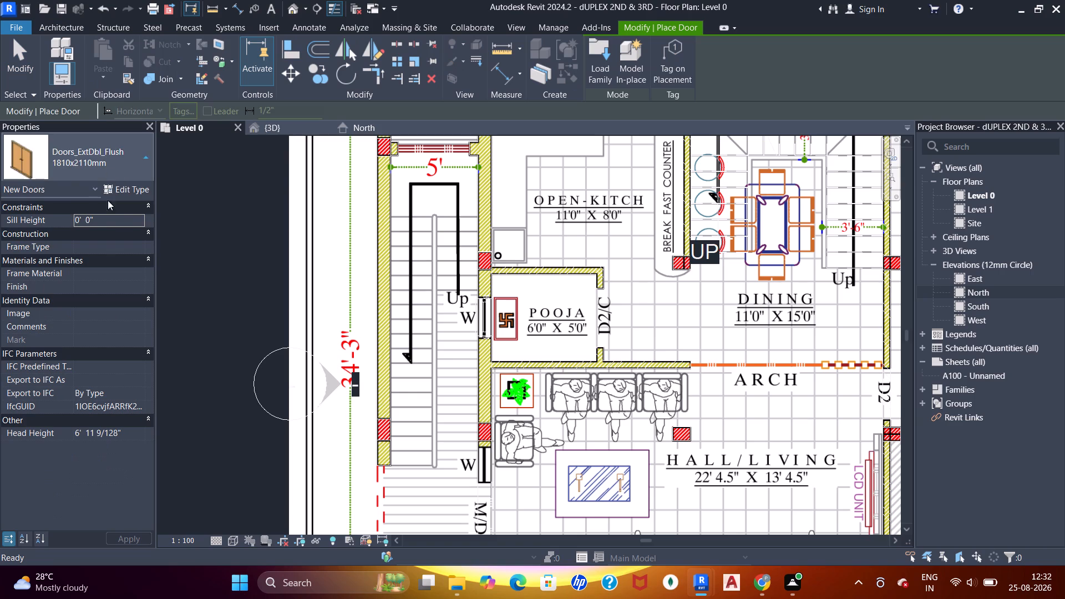
pyautogui.click(82, 297)
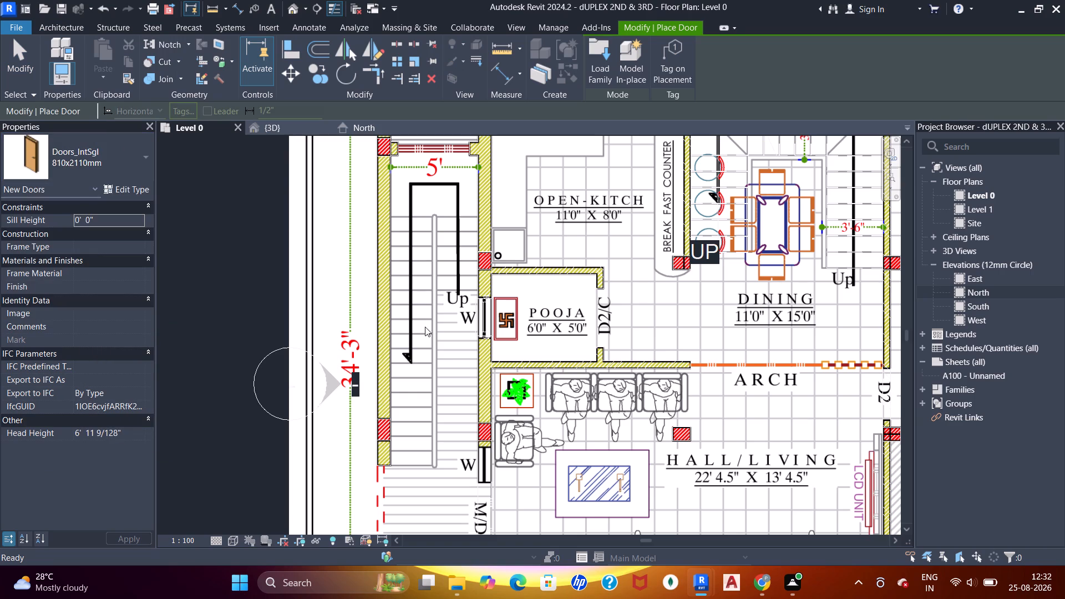
pyautogui.scroll(10, 457, 323)
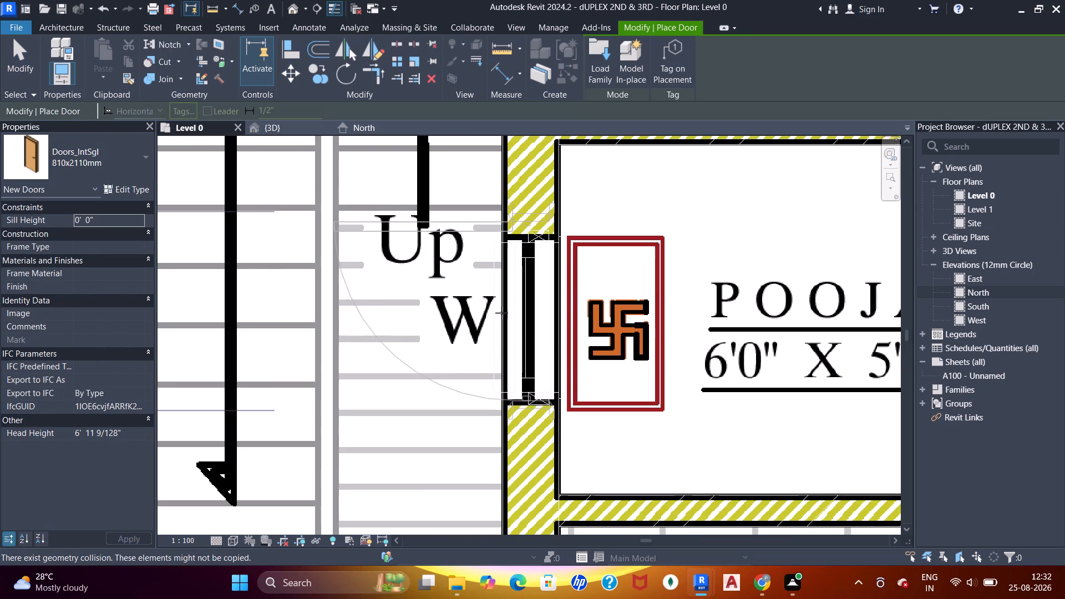
pyautogui.click(111, 192)
pyautogui.click(829, 119)
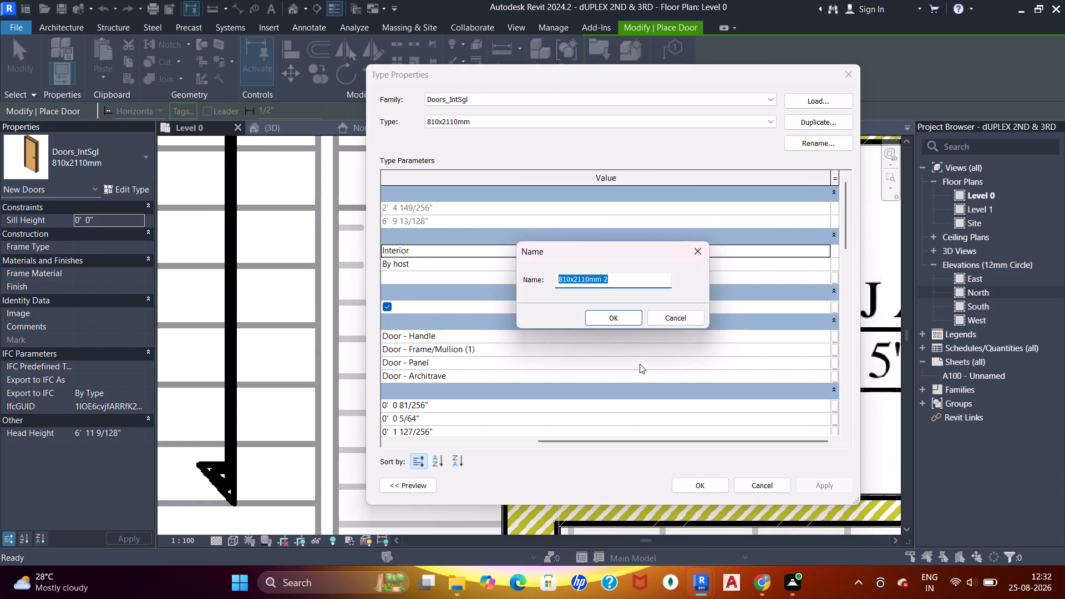
pyautogui.write('d1')
pyautogui.press('Return')
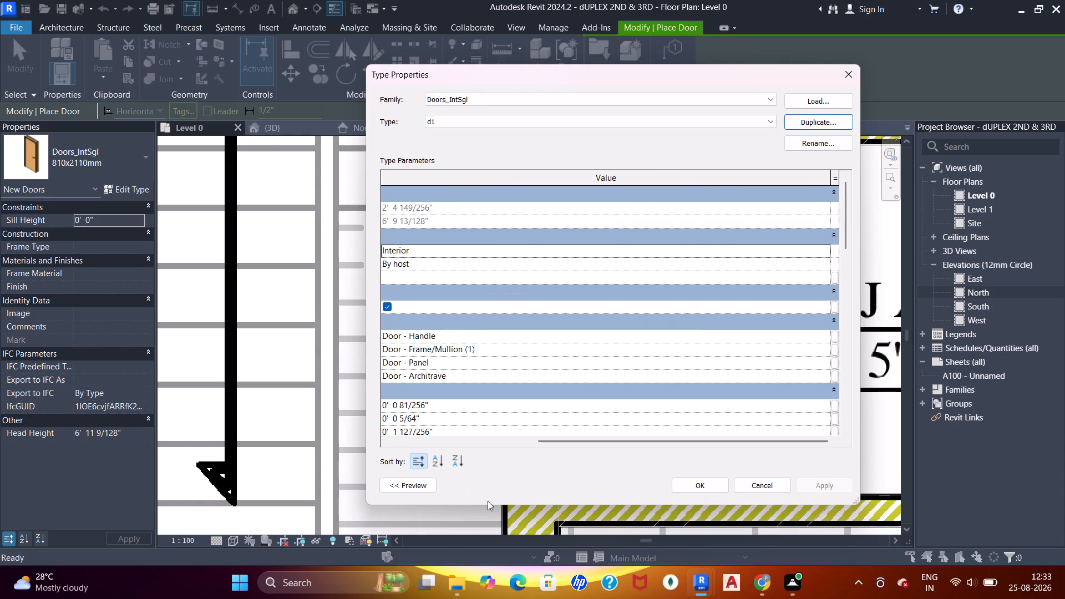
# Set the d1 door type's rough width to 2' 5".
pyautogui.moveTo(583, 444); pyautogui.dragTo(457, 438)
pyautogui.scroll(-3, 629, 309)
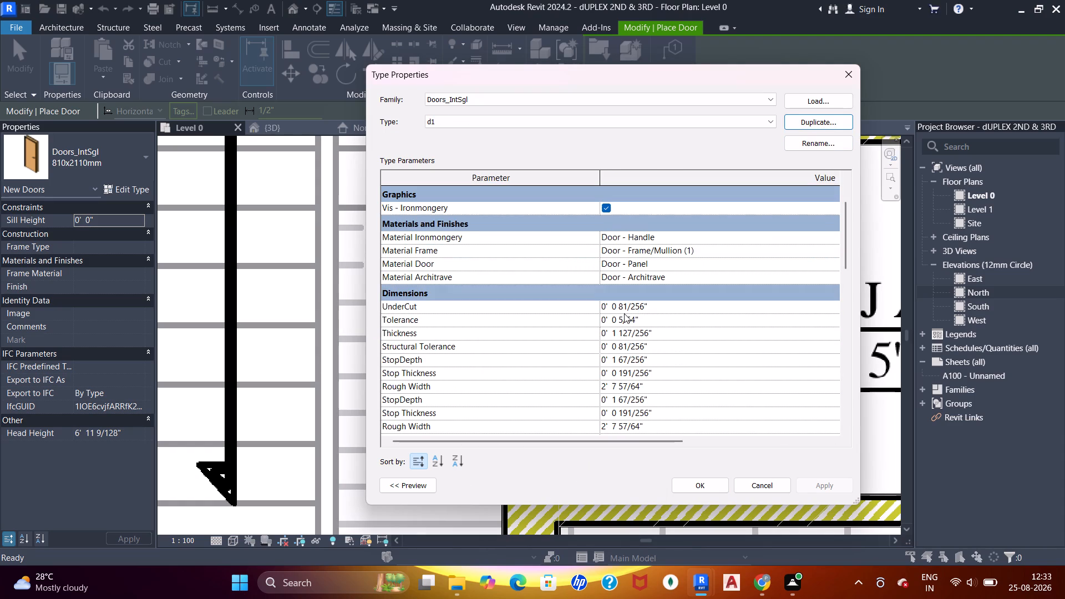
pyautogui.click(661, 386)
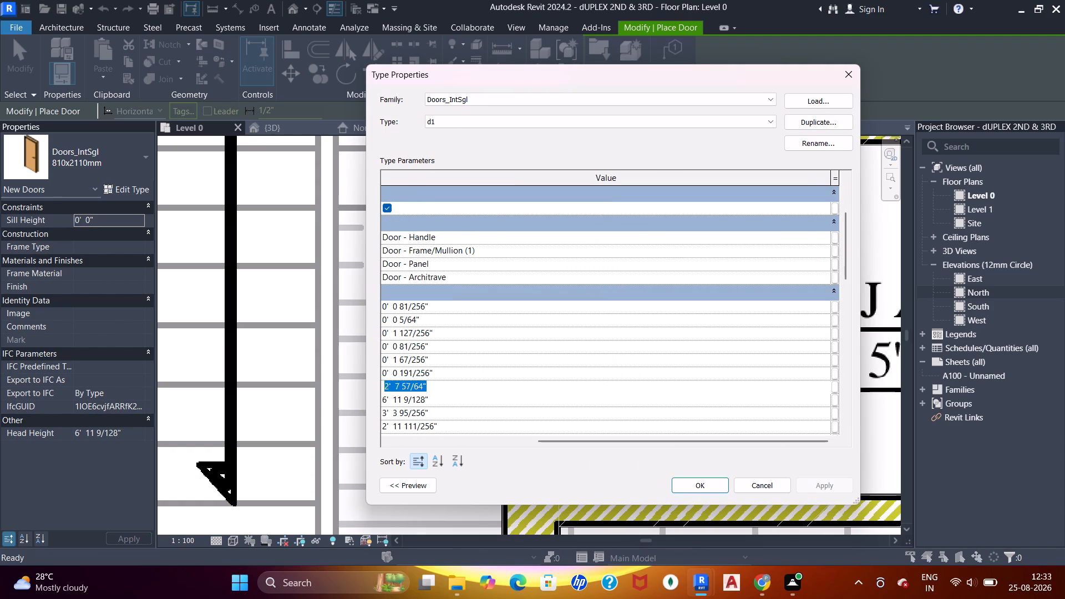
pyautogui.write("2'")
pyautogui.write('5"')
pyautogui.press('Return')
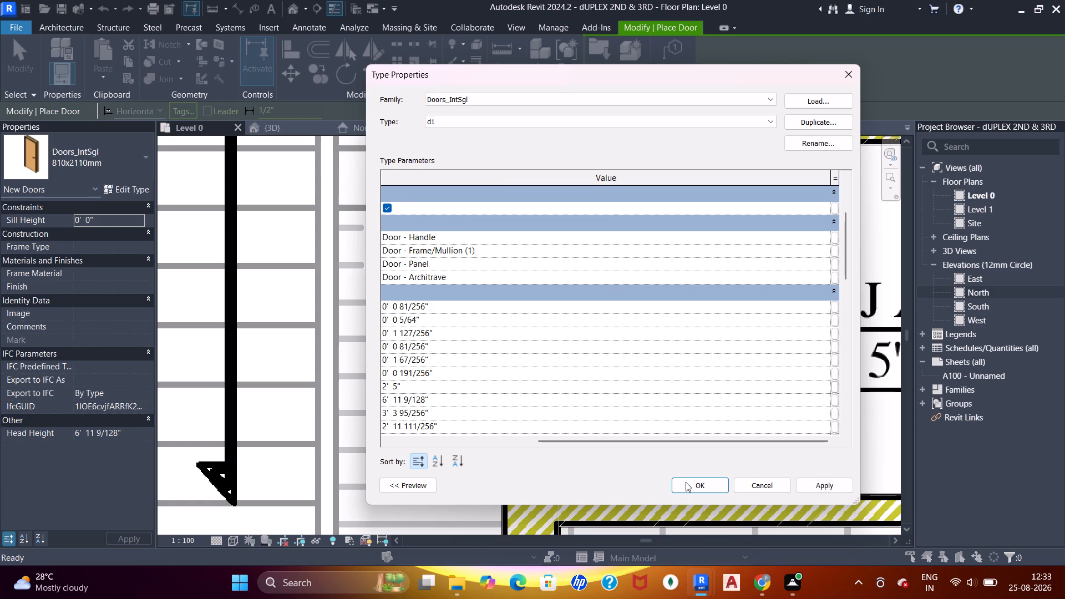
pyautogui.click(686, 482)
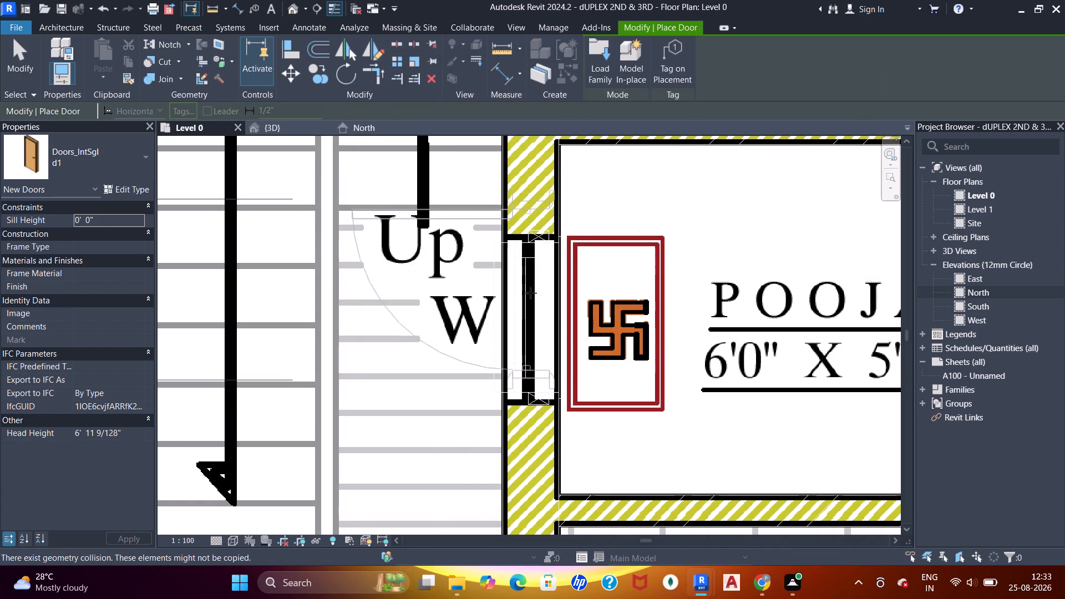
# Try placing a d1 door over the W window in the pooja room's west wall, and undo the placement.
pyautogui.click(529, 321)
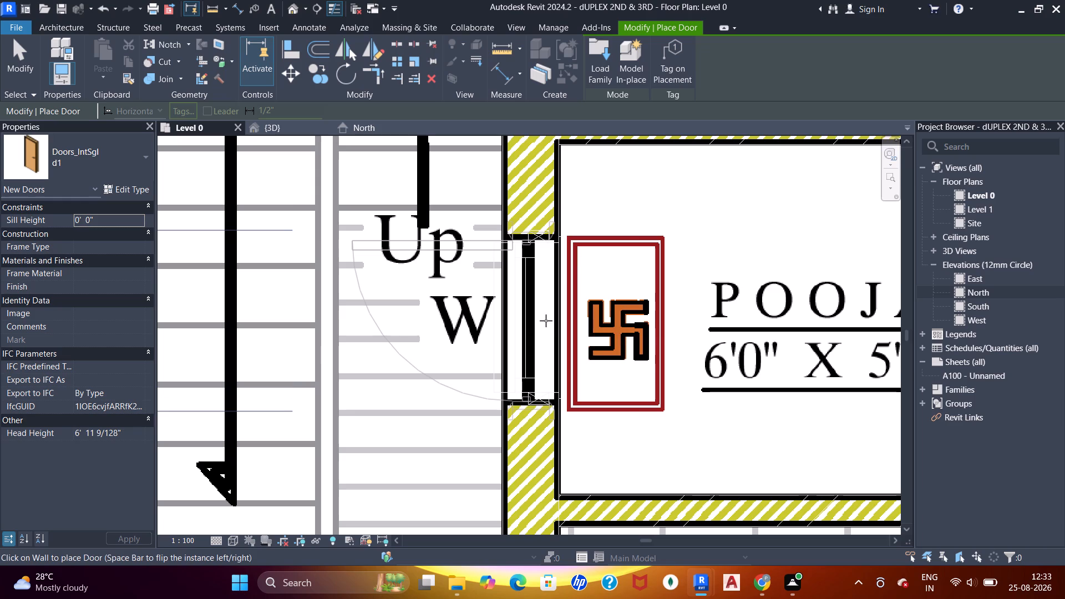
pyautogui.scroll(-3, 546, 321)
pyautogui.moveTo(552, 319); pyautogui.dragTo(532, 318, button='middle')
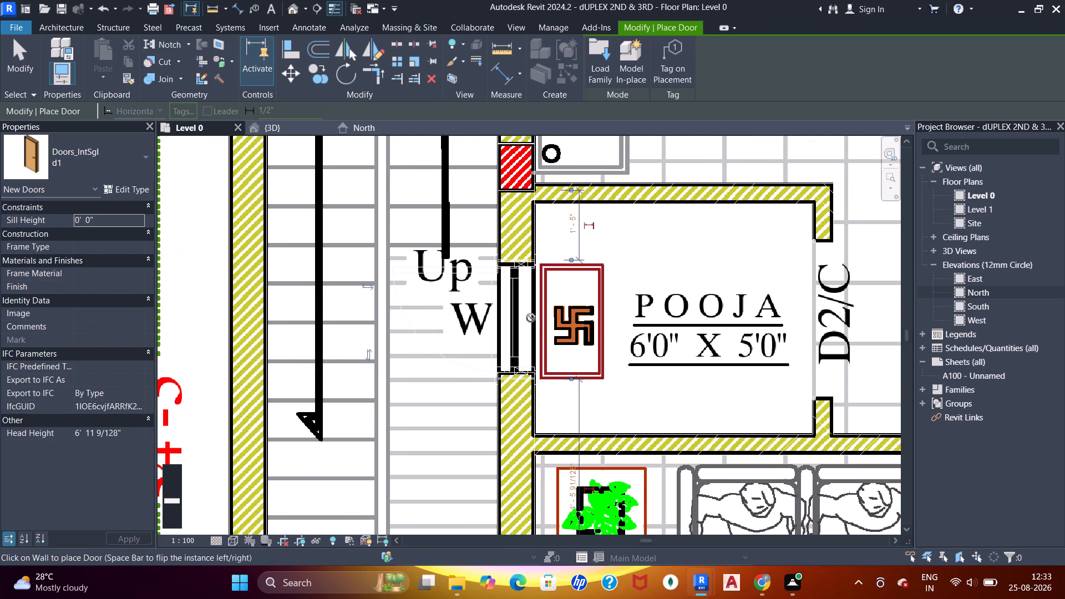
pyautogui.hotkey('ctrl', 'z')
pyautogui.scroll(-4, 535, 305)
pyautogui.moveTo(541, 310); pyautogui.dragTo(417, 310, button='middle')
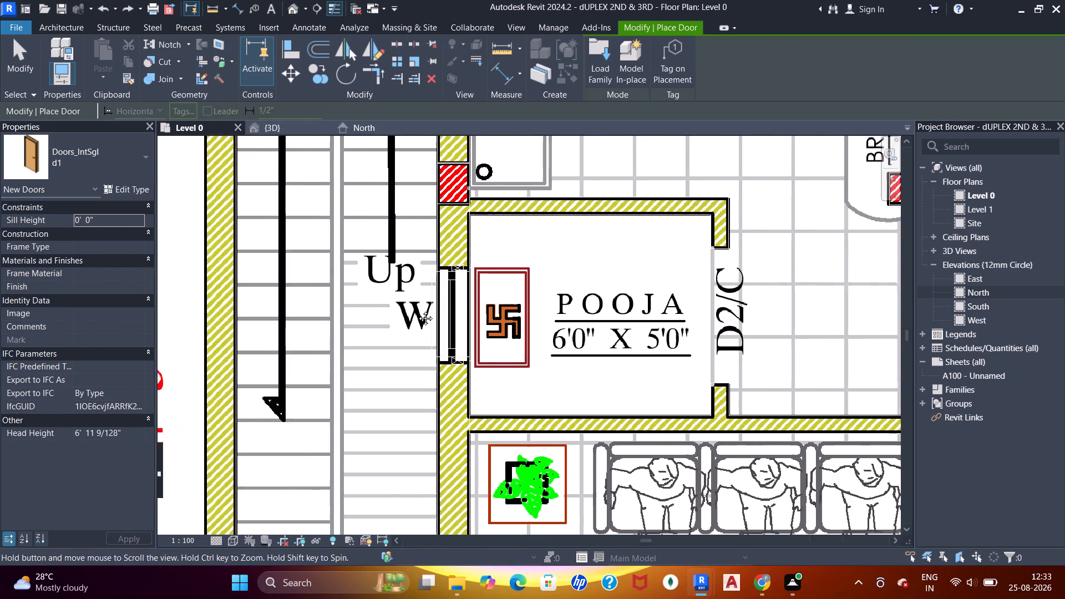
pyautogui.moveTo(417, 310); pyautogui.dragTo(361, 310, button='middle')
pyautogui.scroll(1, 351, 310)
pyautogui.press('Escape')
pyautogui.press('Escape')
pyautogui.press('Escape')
# Measure the clear width of the D2/C door opening in the pooja room's east wall.
pyautogui.moveTo(665, 299); pyautogui.dragTo(625, 295, button='middle')
pyautogui.scroll(2, 616, 292)
pyautogui.middleClick(618, 294)
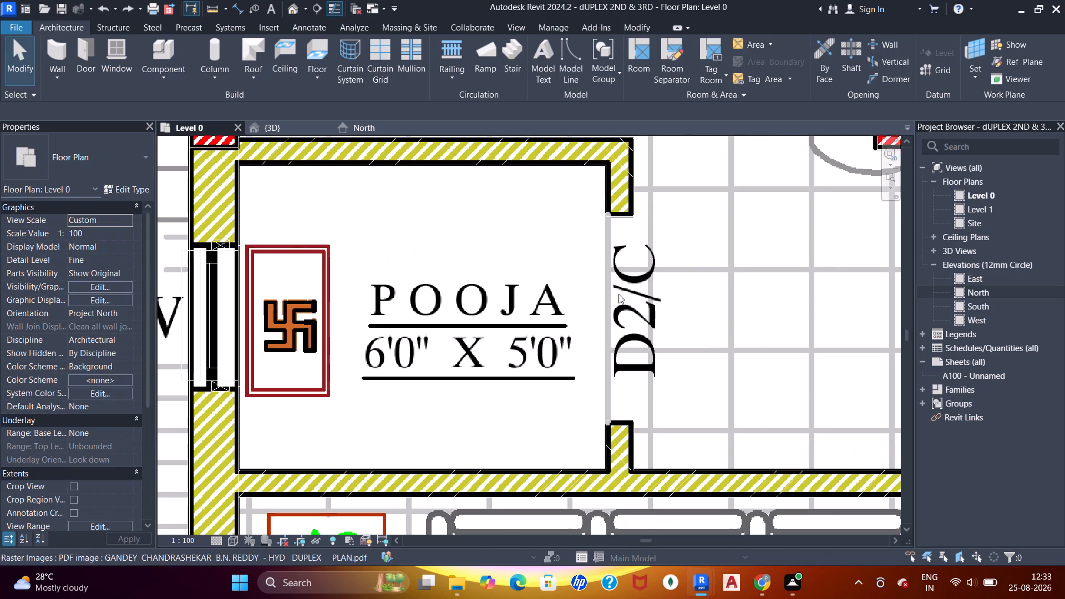
pyautogui.press('Escape')
pyautogui.press('Escape')
pyautogui.press('d')
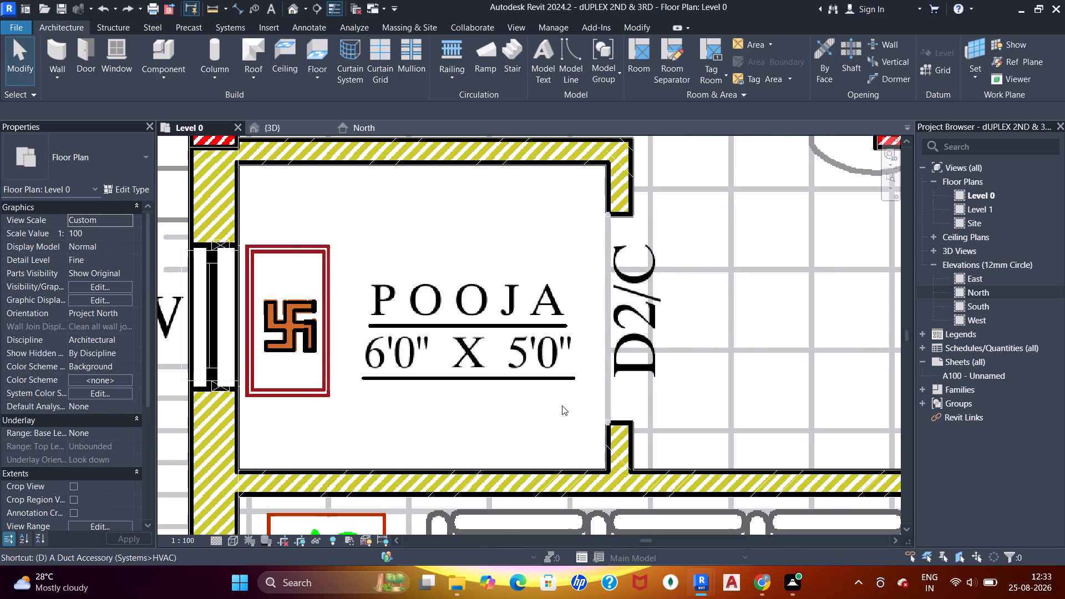
pyautogui.press('i')
pyautogui.click(625, 421)
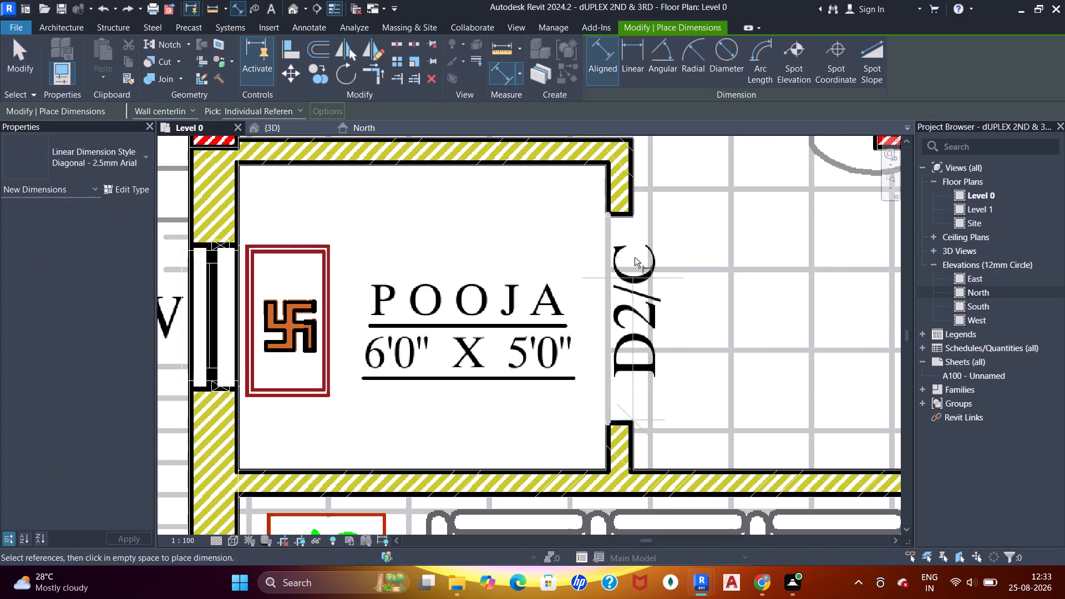
pyautogui.click(633, 221)
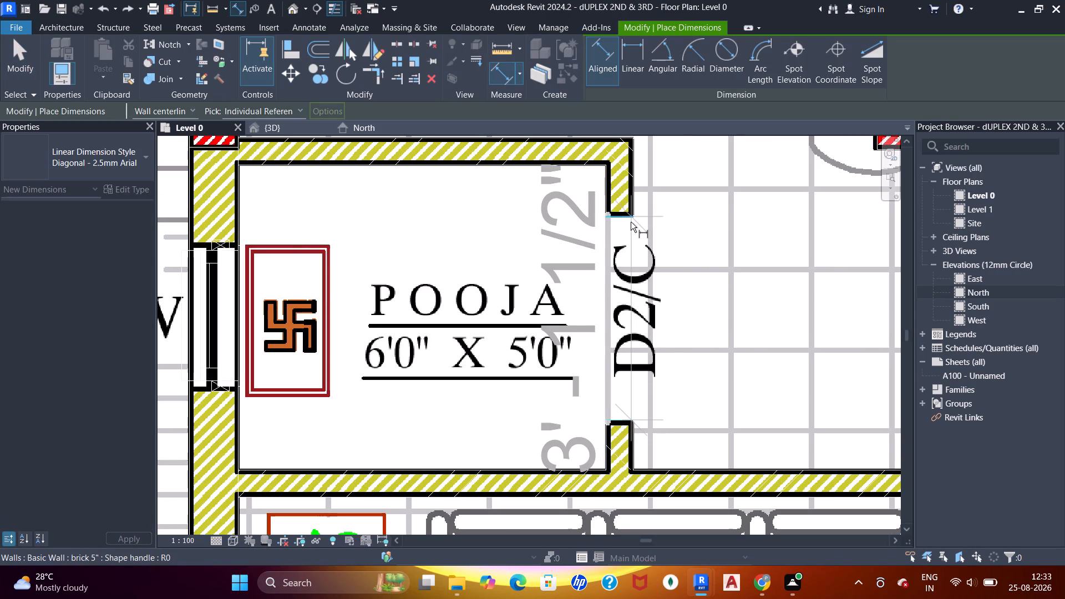
pyautogui.press('Escape')
pyautogui.press('Escape')
pyautogui.press('Escape')
pyautogui.press('Escape')
pyautogui.press('Escape')
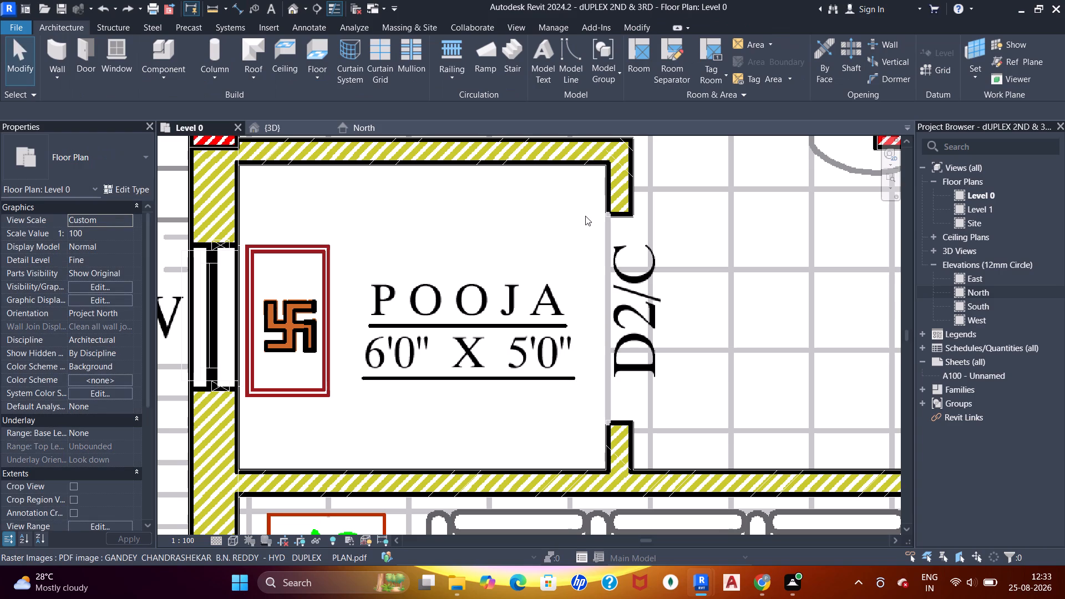
# Set the d1 door type's rough width to 3' 1.5" with the Door command active for the pooja room opening.
pyautogui.press('d')
pyautogui.press('r')
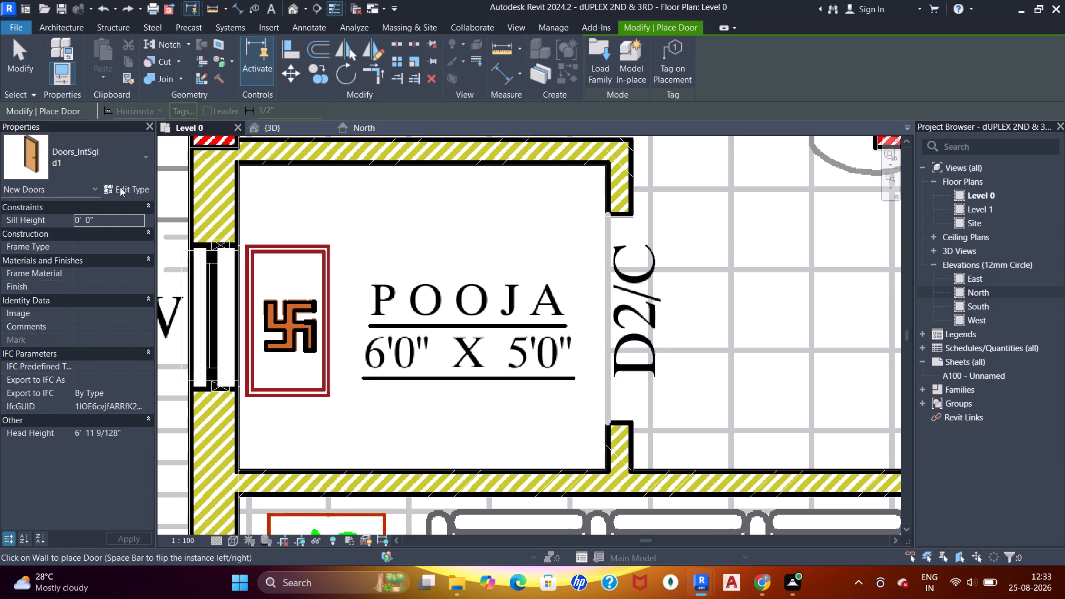
pyautogui.click(120, 187)
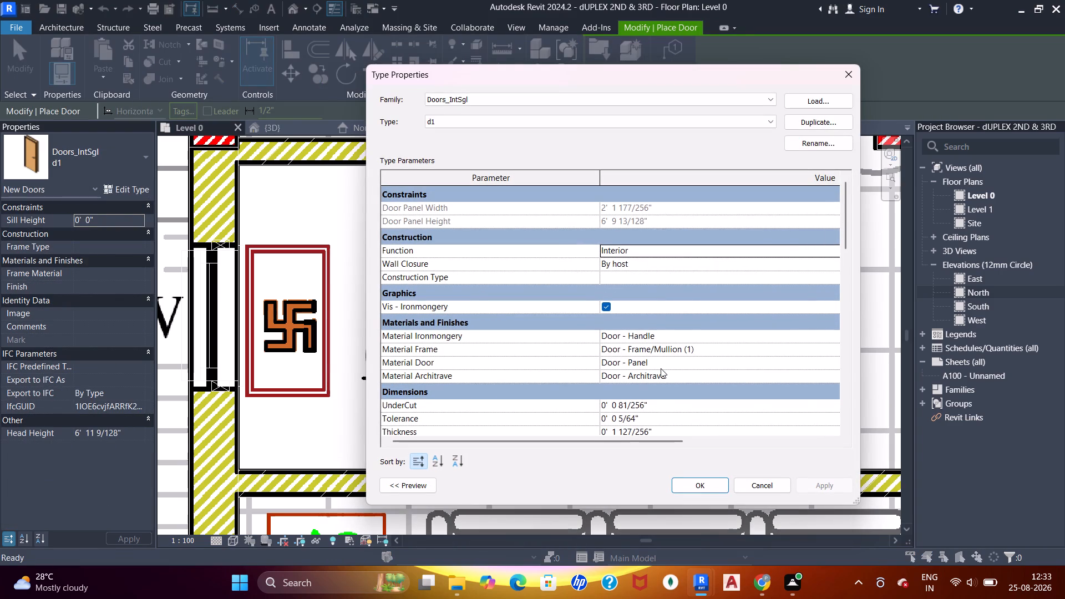
pyautogui.scroll(-4, 661, 368)
pyautogui.click(666, 353)
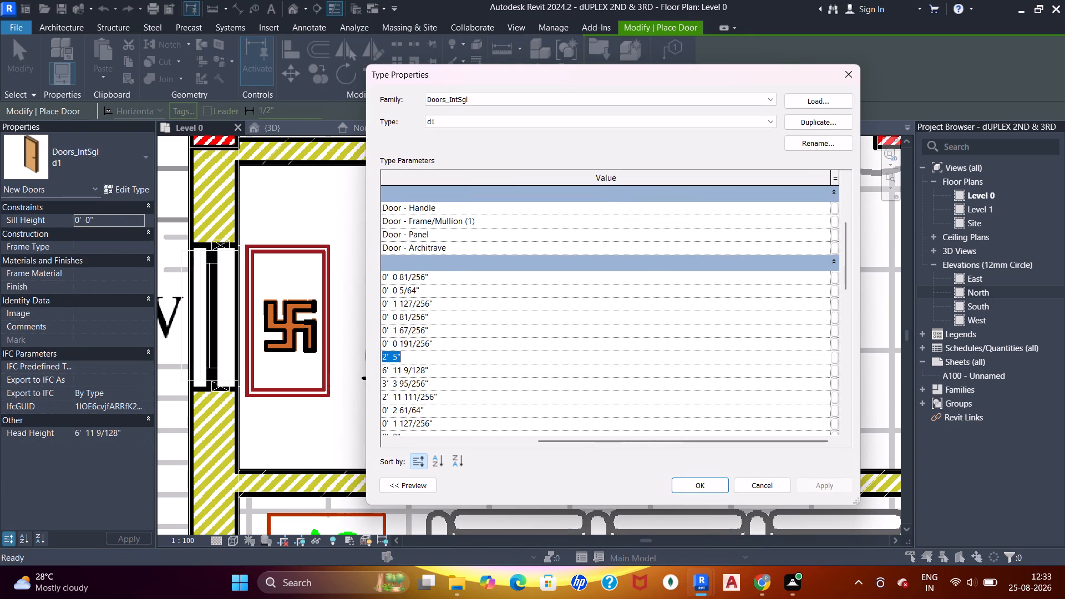
pyautogui.write('3\'1.5"')
pyautogui.press('Return')
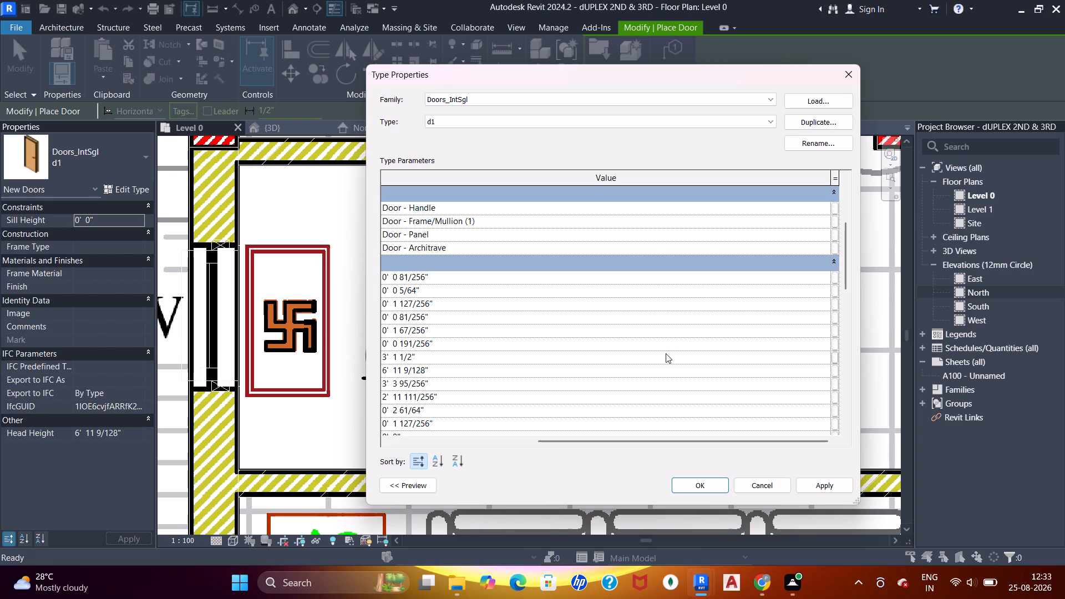
pyautogui.click(719, 484)
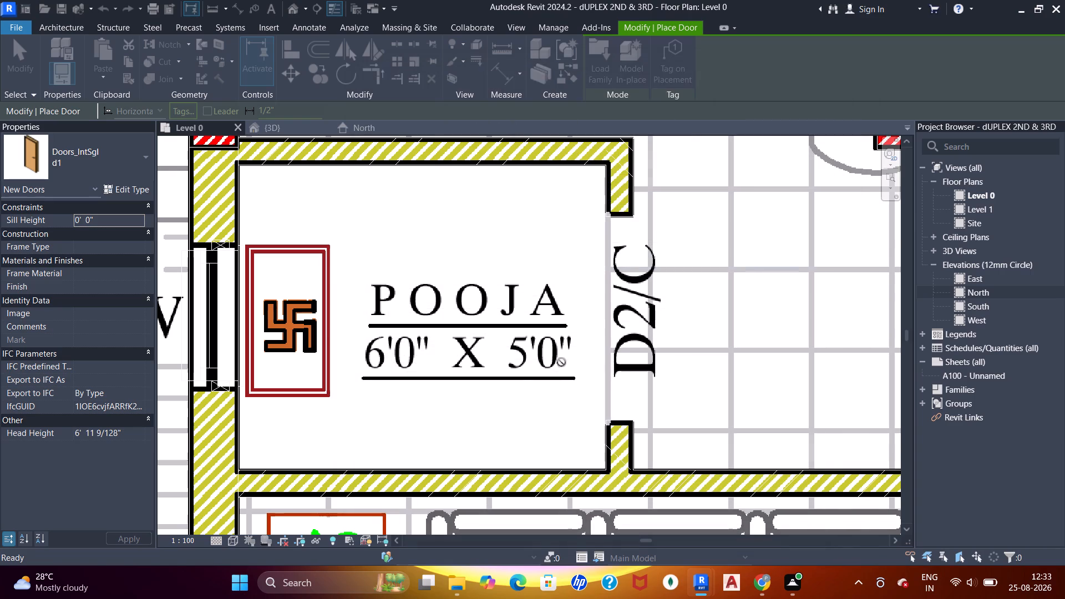
pyautogui.moveTo(616, 273); pyautogui.dragTo(617, 287, button='middle')
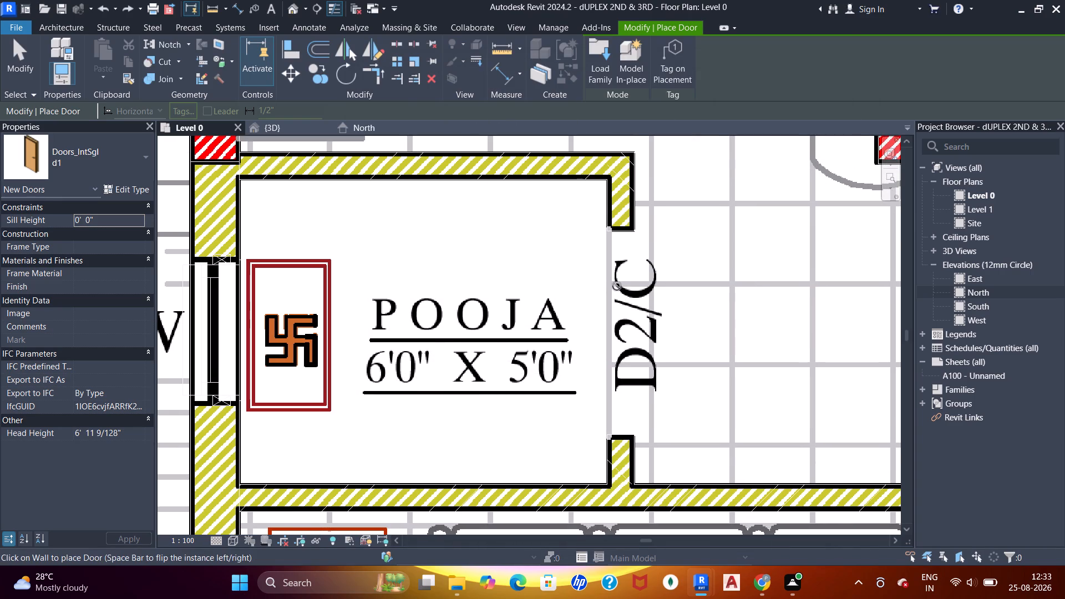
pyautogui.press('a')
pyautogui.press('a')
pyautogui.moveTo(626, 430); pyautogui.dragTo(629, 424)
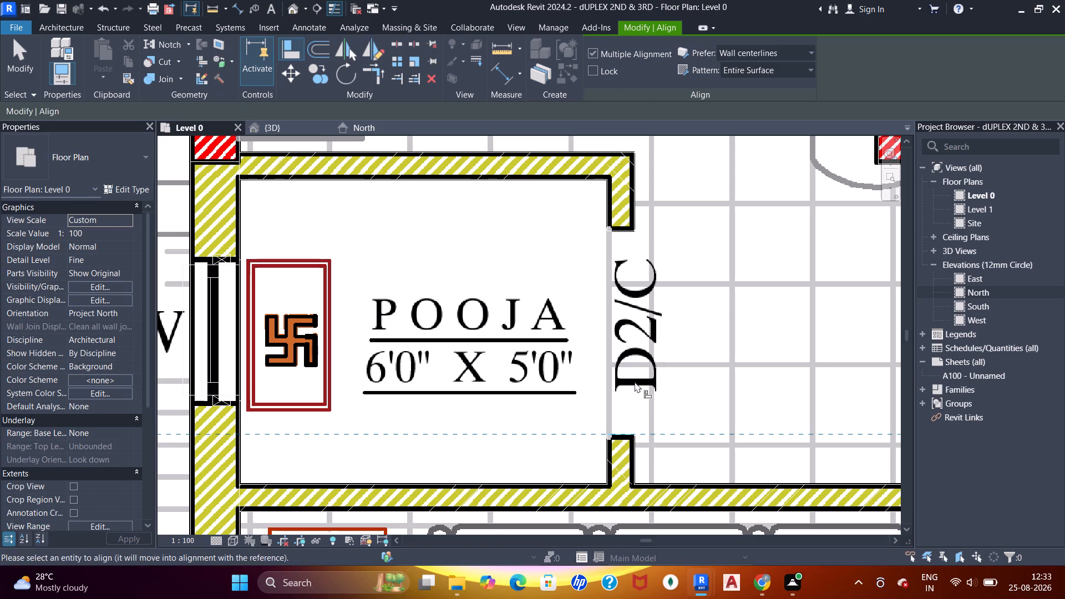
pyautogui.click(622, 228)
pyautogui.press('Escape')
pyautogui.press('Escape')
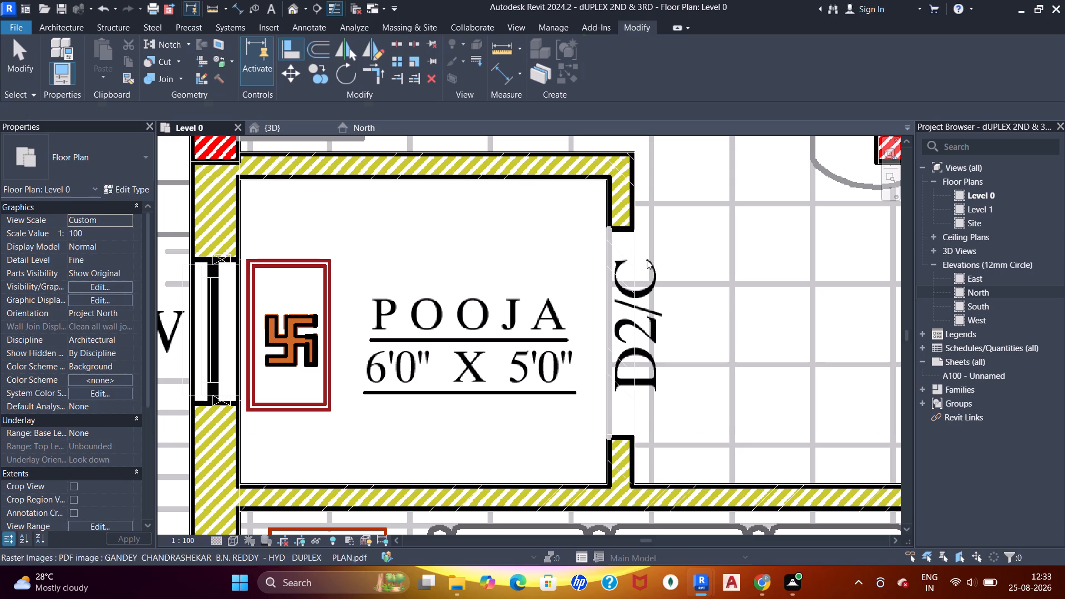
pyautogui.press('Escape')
# Place a d1 door in the D2/C opening of the pooja room's east wall.
pyautogui.write('dr')
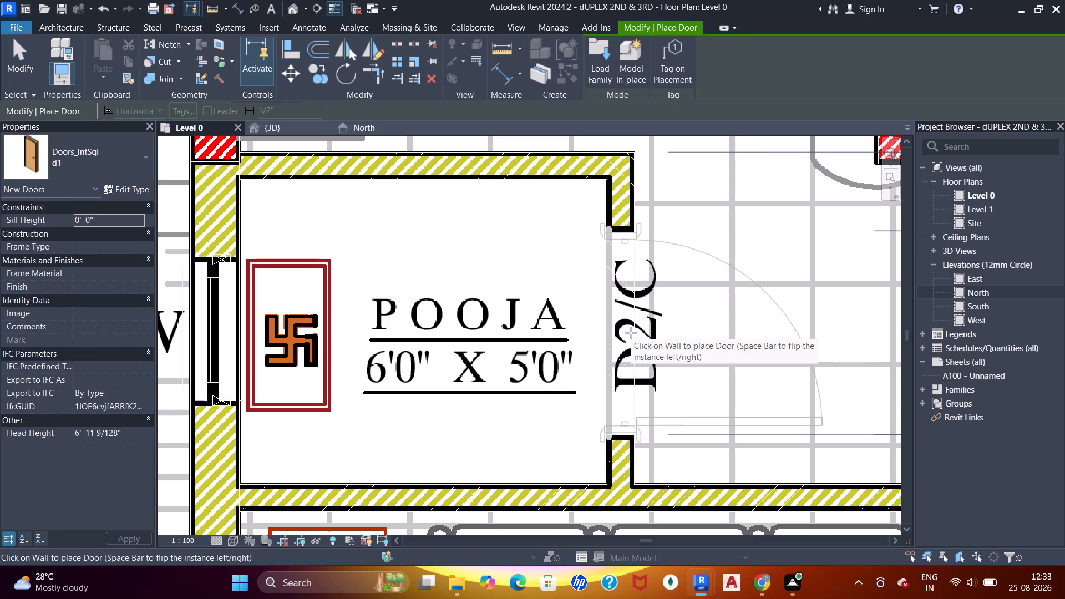
pyautogui.click(631, 333)
pyautogui.press('Escape')
pyautogui.press('Escape')
pyautogui.press('Escape')
pyautogui.press('Escape')
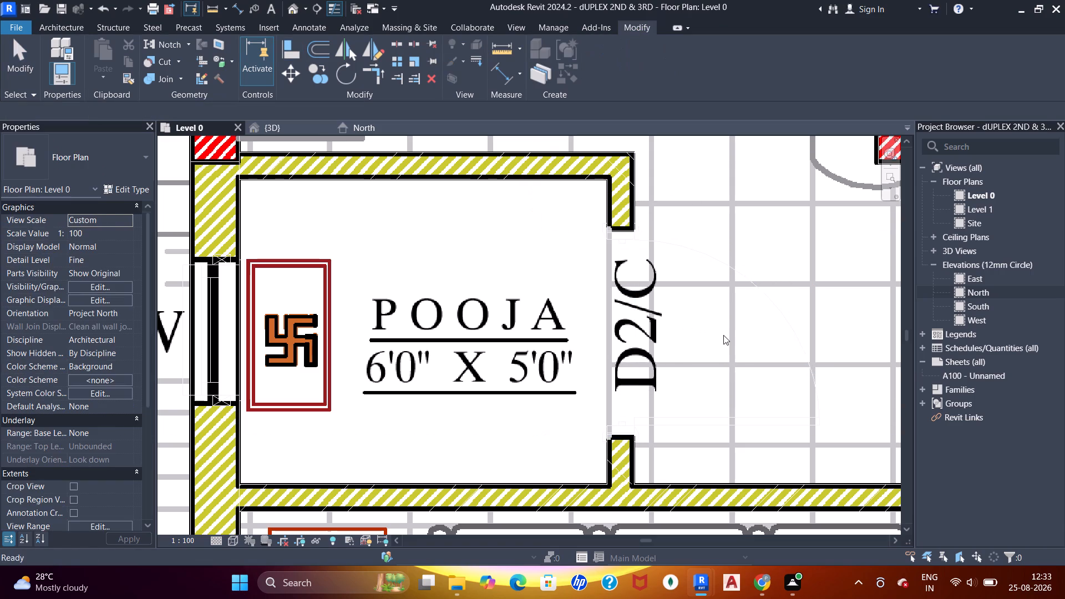
pyautogui.press('Escape')
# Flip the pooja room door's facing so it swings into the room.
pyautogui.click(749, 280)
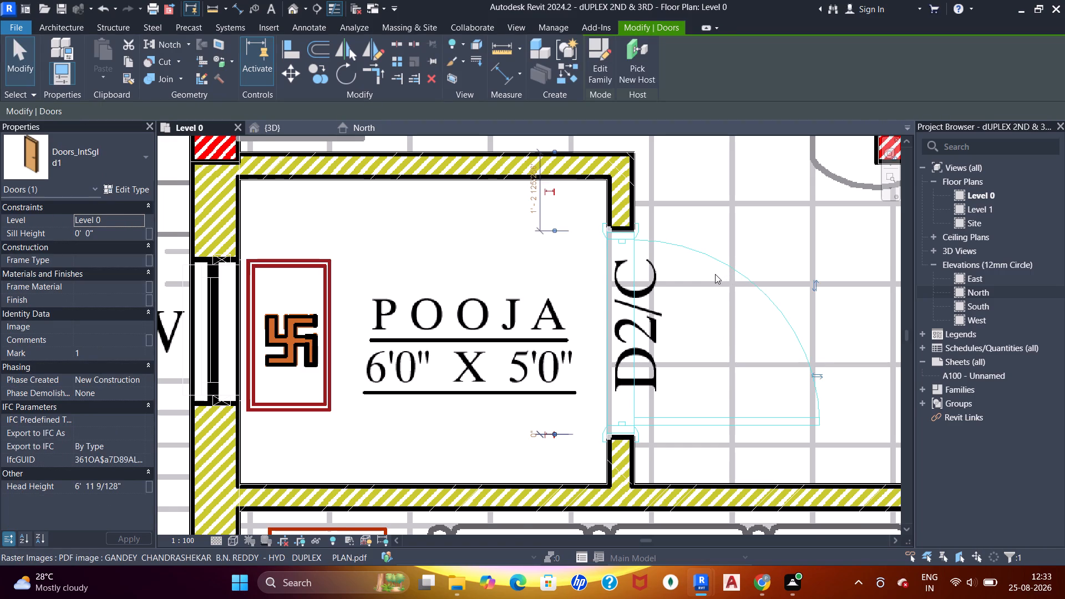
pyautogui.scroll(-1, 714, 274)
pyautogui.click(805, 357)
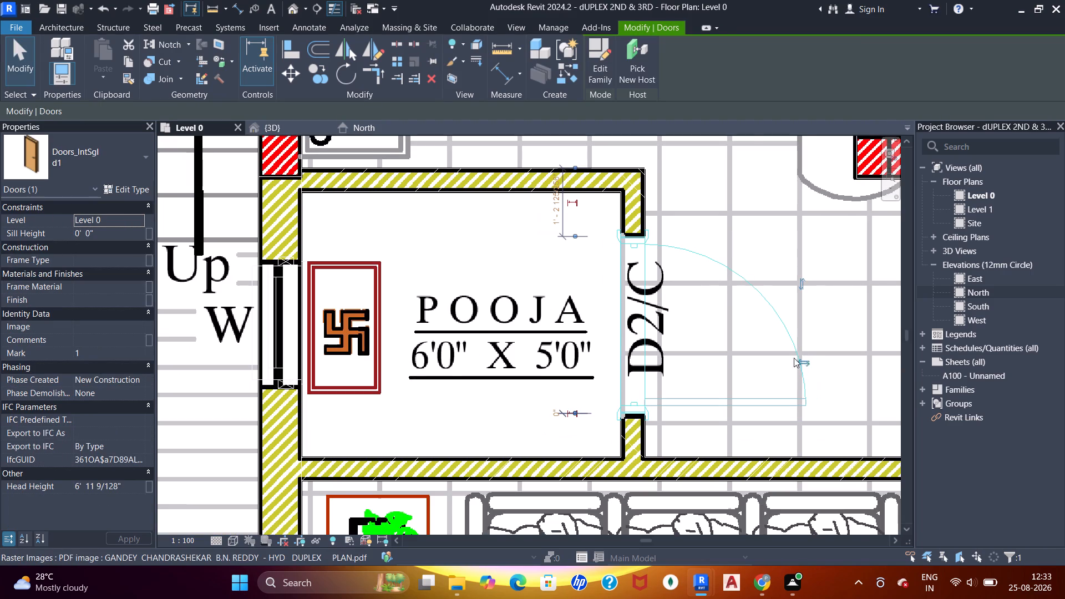
# Inspect the pooja room door and its swing direction in the 3D view.
pyautogui.click(280, 130)
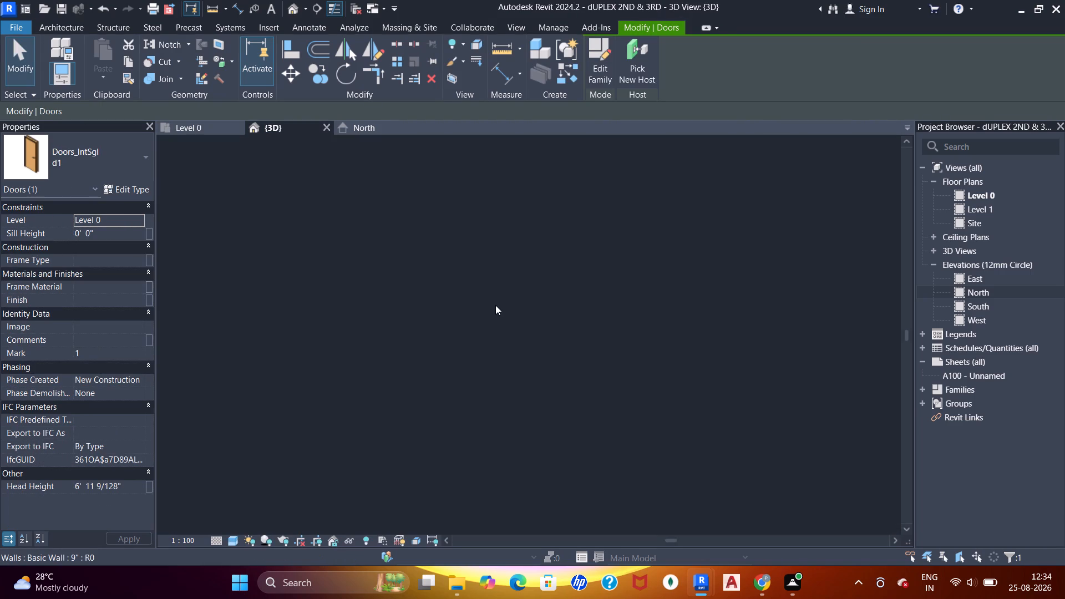
pyautogui.keyDown('shift'); pyautogui.scroll(-1, 550, 313); pyautogui.keyUp('shift')
pyautogui.keyDown('shift'); pyautogui.moveTo(545, 324); pyautogui.dragTo(450, 411, button='middle'); pyautogui.keyUp('shift')
pyautogui.keyDown('shift'); pyautogui.moveTo(503, 365); pyautogui.dragTo(359, 445, button='middle'); pyautogui.keyUp('shift')
pyautogui.keyDown('shift'); pyautogui.moveTo(475, 336); pyautogui.dragTo(471, 346, button='middle'); pyautogui.keyUp('shift')
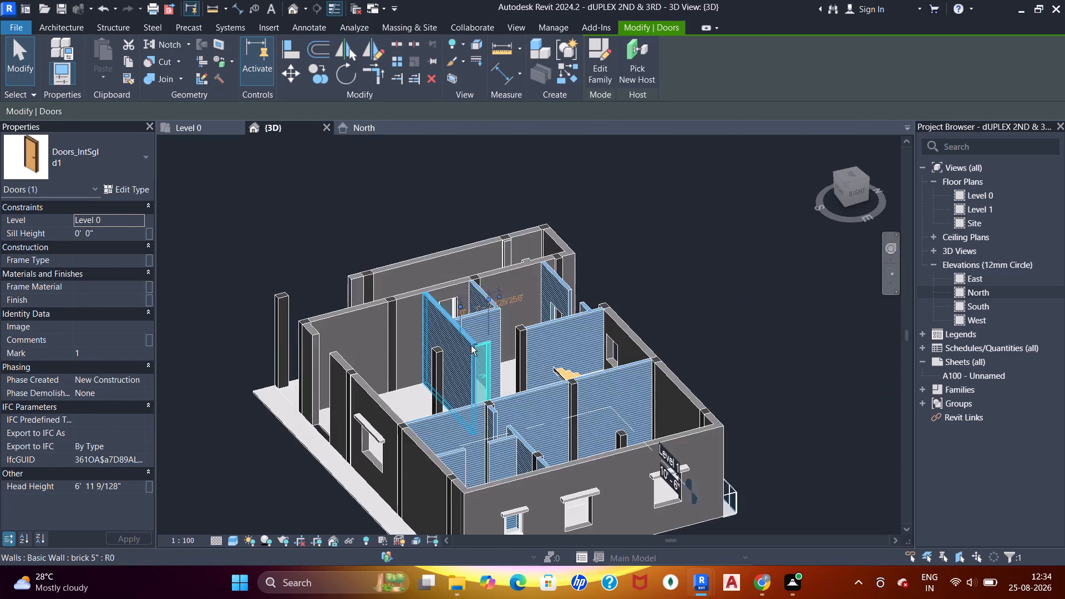
pyautogui.keyDown('shift'); pyautogui.moveTo(471, 346); pyautogui.dragTo(455, 379, button='middle'); pyautogui.keyUp('shift')
pyautogui.scroll(5, 508, 378)
pyautogui.press('Escape')
pyautogui.moveTo(497, 392); pyautogui.dragTo(475, 387, button='middle')
pyautogui.keyDown('shift'); pyautogui.scroll(5, 466, 390); pyautogui.keyUp('shift')
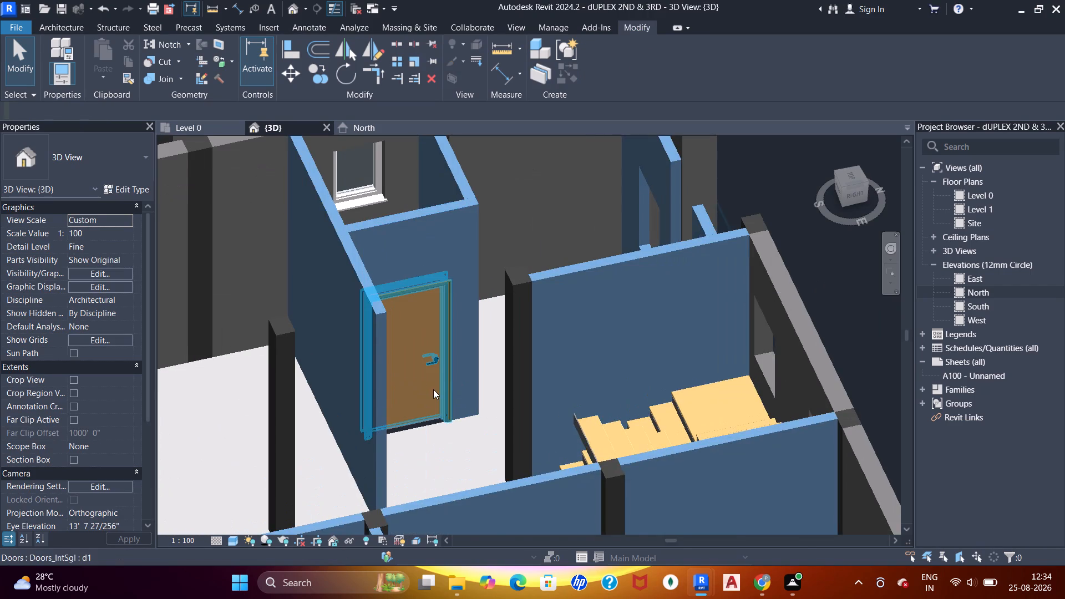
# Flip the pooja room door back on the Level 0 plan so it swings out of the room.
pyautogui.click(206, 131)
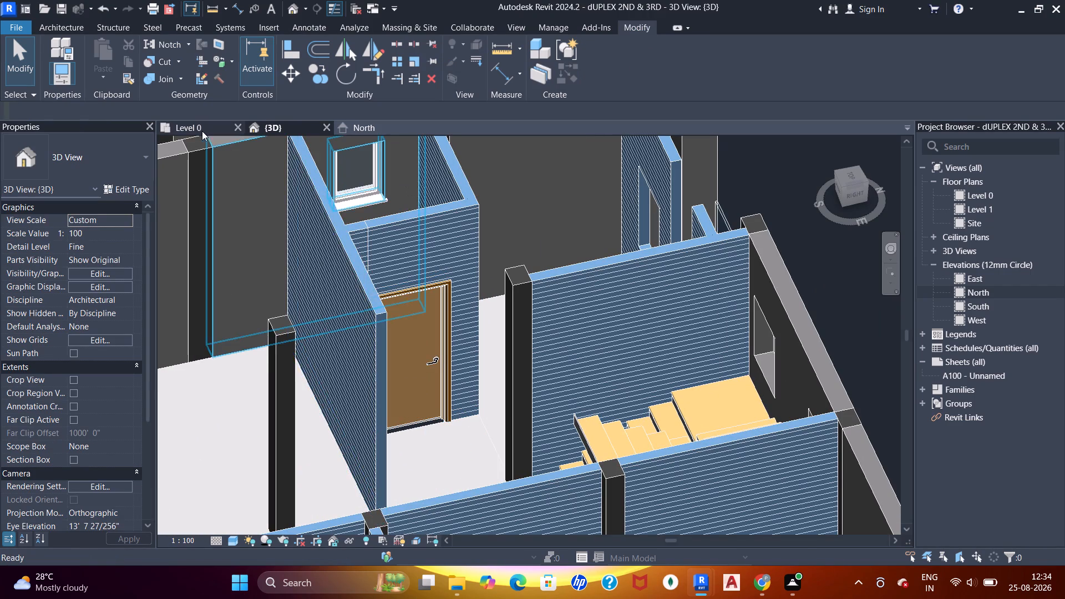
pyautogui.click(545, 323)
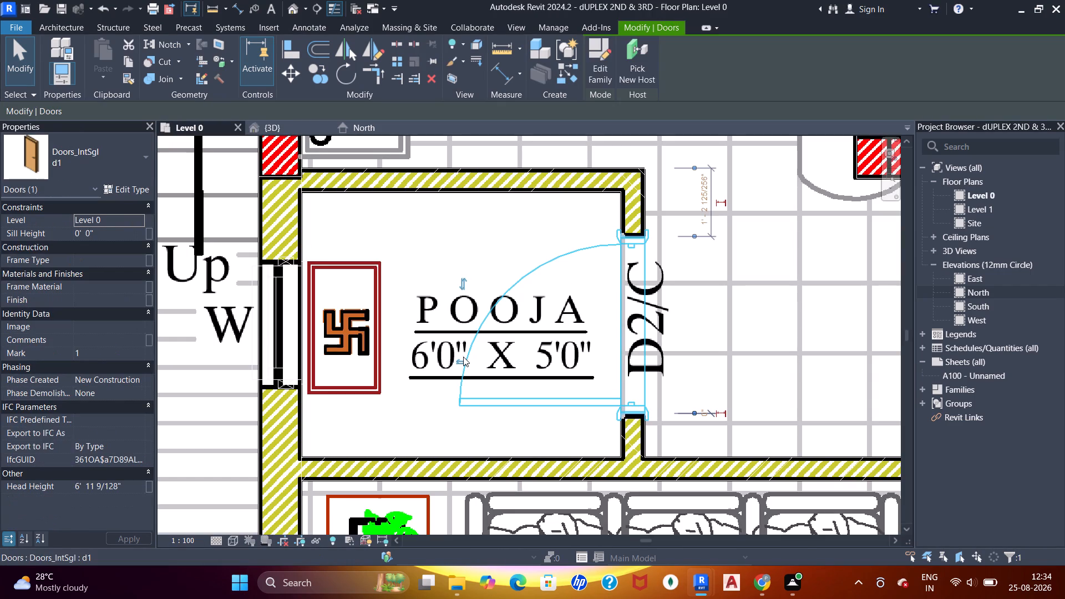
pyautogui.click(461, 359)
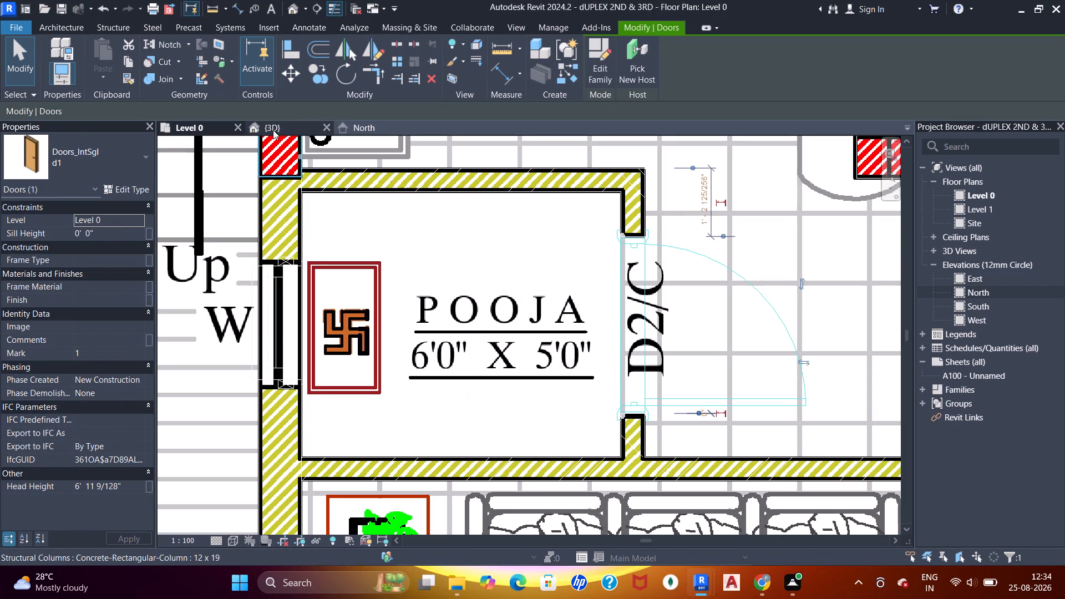
# Check the outward-swinging pooja room door again in the 3D view.
pyautogui.click(273, 130)
pyautogui.keyDown('shift'); pyautogui.moveTo(587, 374); pyautogui.dragTo(561, 363, button='middle'); pyautogui.keyUp('shift')
pyautogui.press('Escape')
pyautogui.press('Escape')
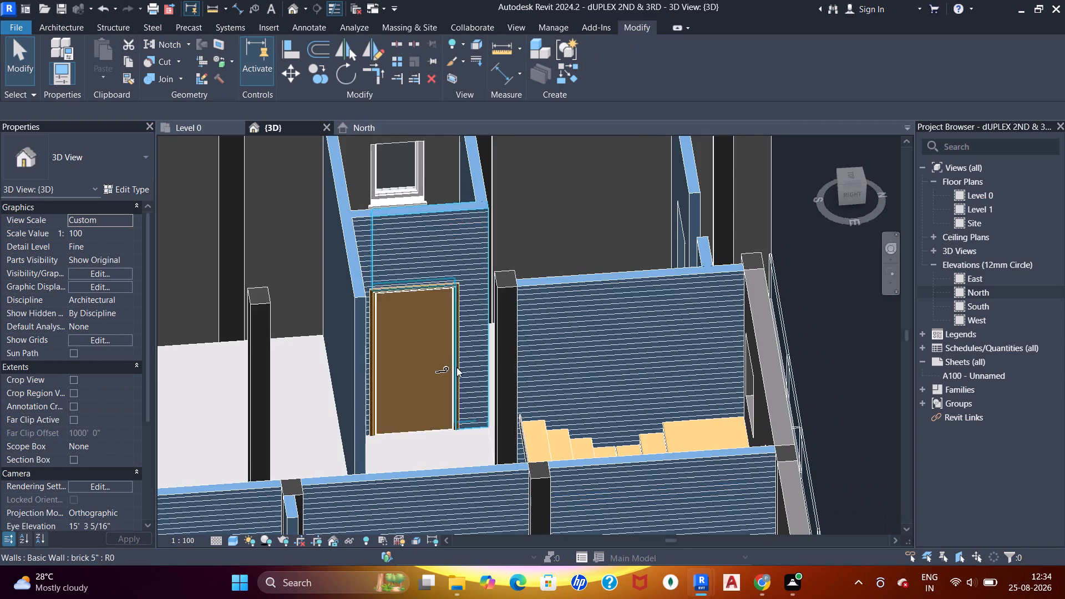
pyautogui.keyDown('shift'); pyautogui.scroll(-5, 416, 326); pyautogui.keyUp('shift')
pyautogui.keyDown('shift'); pyautogui.moveTo(430, 357); pyautogui.dragTo(504, 373, button='middle'); pyautogui.keyUp('shift')
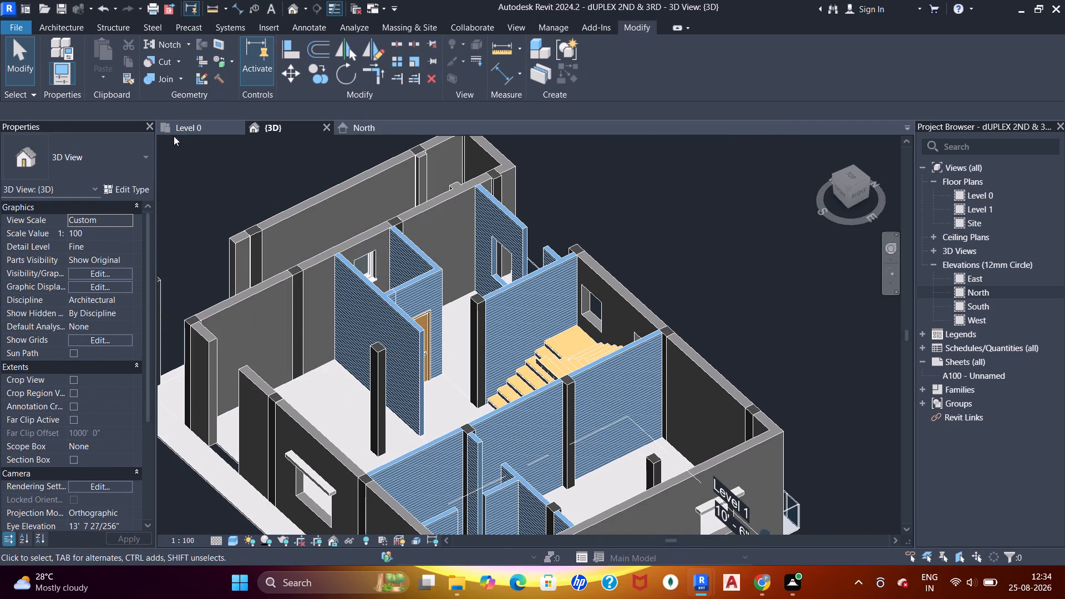
# Examine the M/D main door opening and its flanking windows in the hall's west wall on Level 0.
pyautogui.click(177, 131)
pyautogui.scroll(-6, 537, 284)
pyautogui.moveTo(594, 366); pyautogui.dragTo(528, 298, button='middle')
pyautogui.moveTo(466, 358); pyautogui.dragTo(512, 257, button='middle')
pyautogui.scroll(-1, 512, 257)
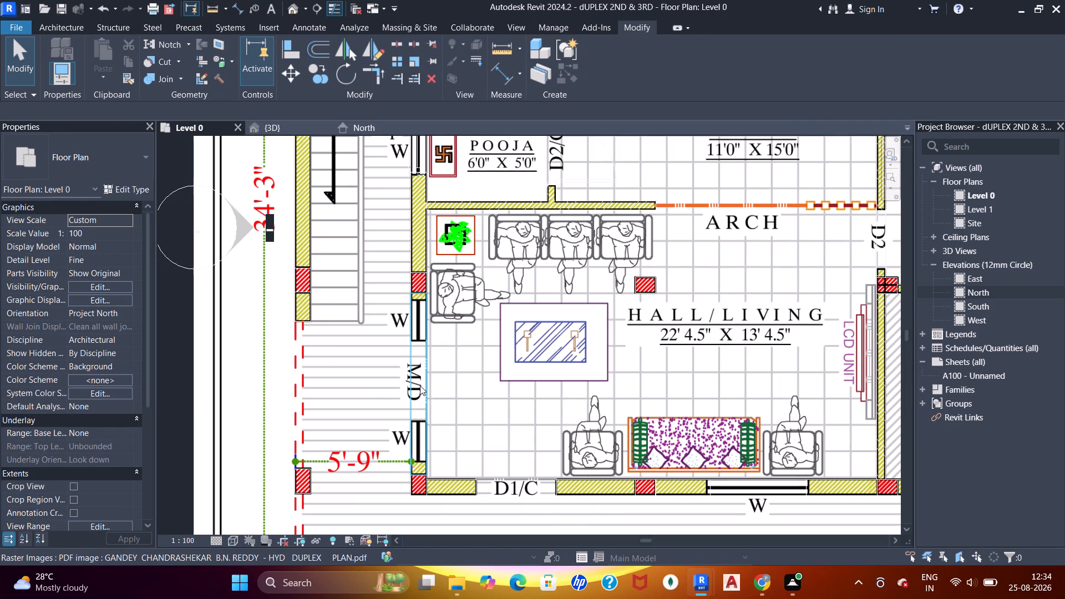
pyautogui.scroll(2, 420, 383)
pyautogui.moveTo(420, 384); pyautogui.dragTo(458, 316, button='middle')
pyautogui.scroll(4, 441, 262)
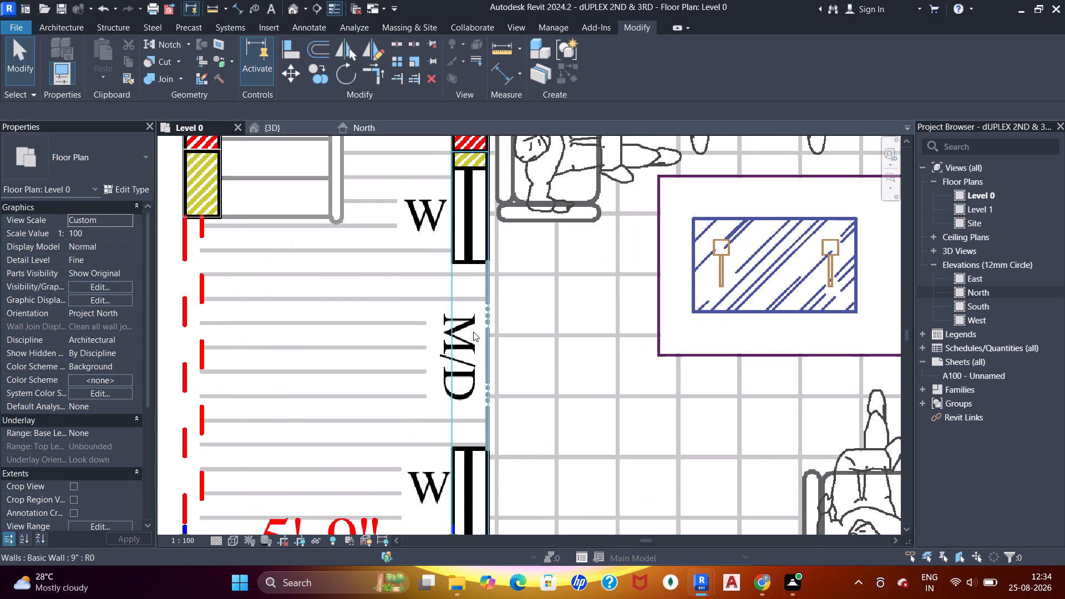
pyautogui.scroll(-1, 473, 332)
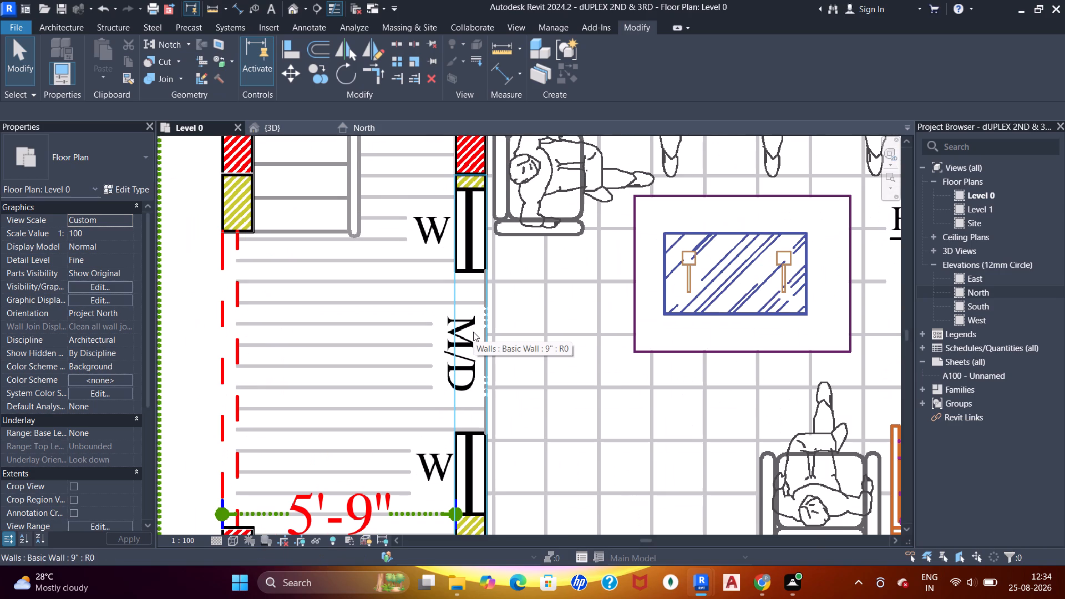
pyautogui.scroll(-1, 473, 332)
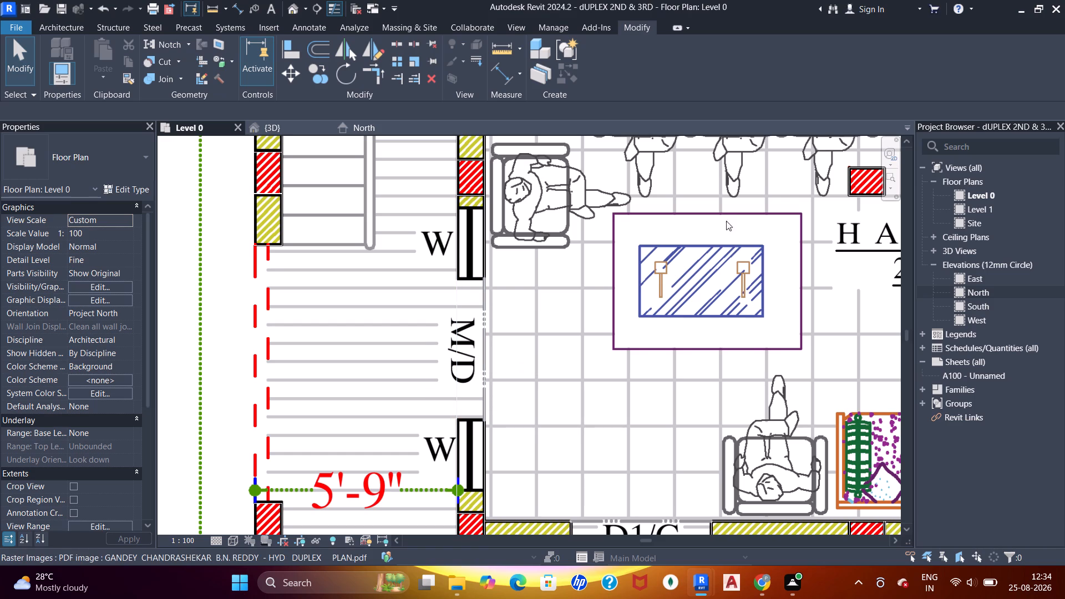
pyautogui.click(480, 283)
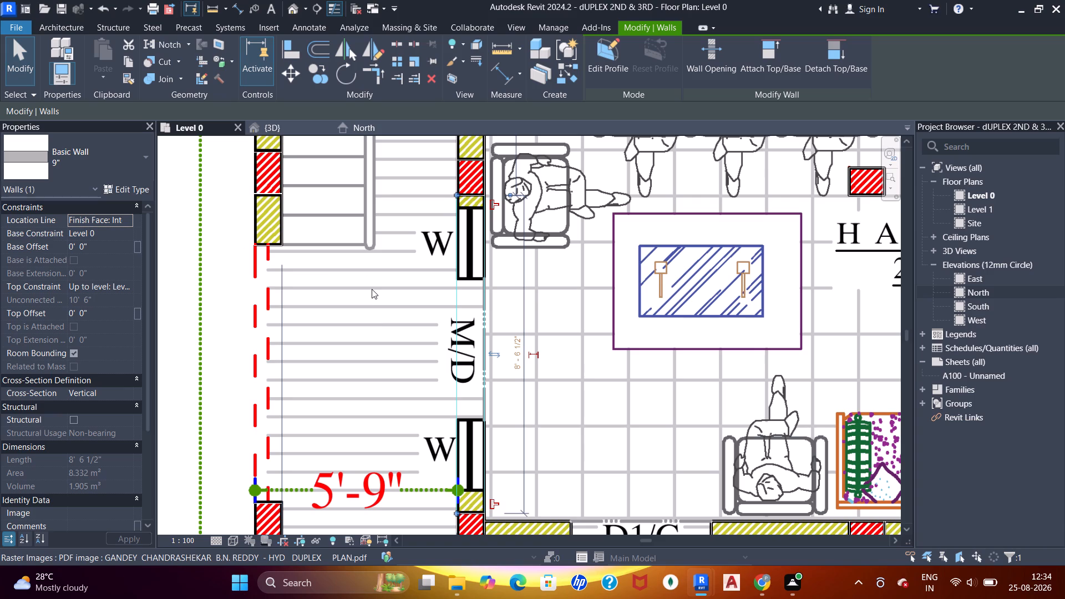
pyautogui.press('Escape')
pyautogui.press('Escape')
pyautogui.press('Escape')
pyautogui.press('Escape')
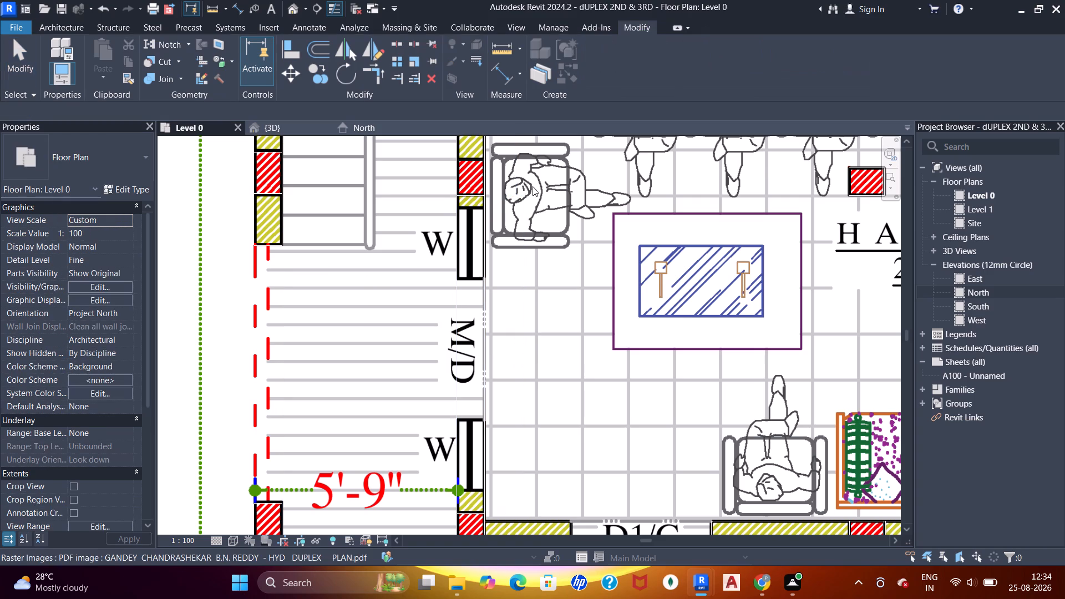
pyautogui.press('Escape')
pyautogui.press('Escape')
pyautogui.press('Escape')
# Measure the hall's west wall segment containing the M/D opening and both windows with an aligned dimension.
pyautogui.press('d')
pyautogui.press('i')
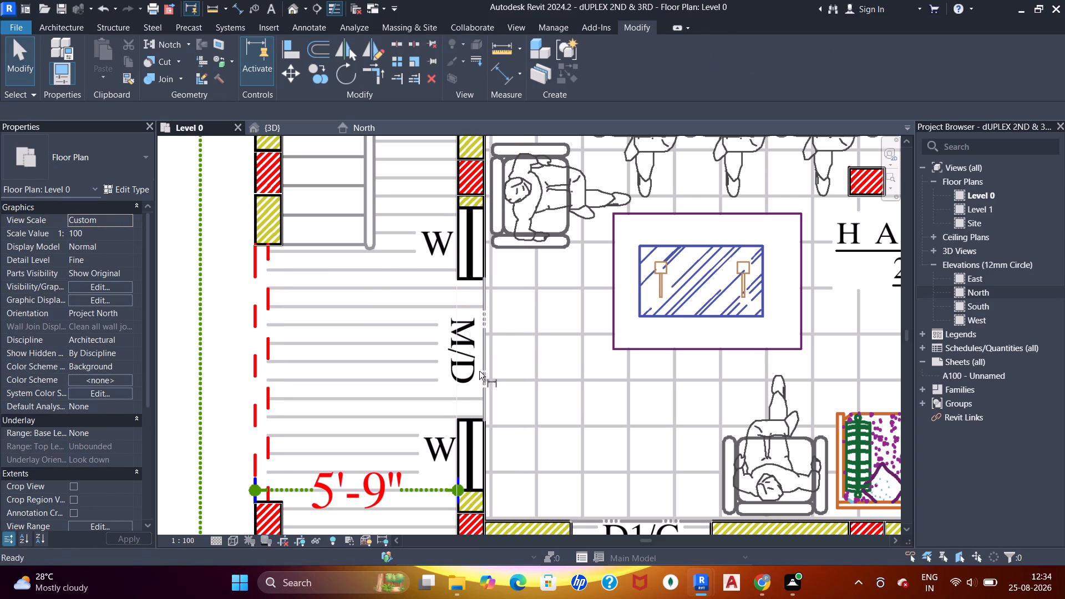
pyautogui.click(478, 509)
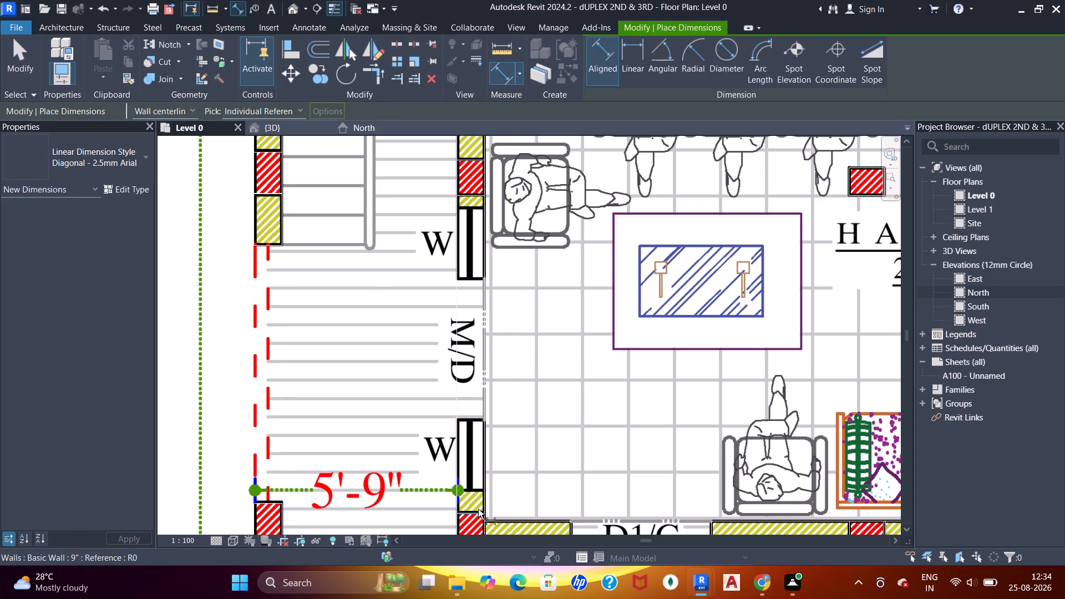
pyautogui.click(475, 196)
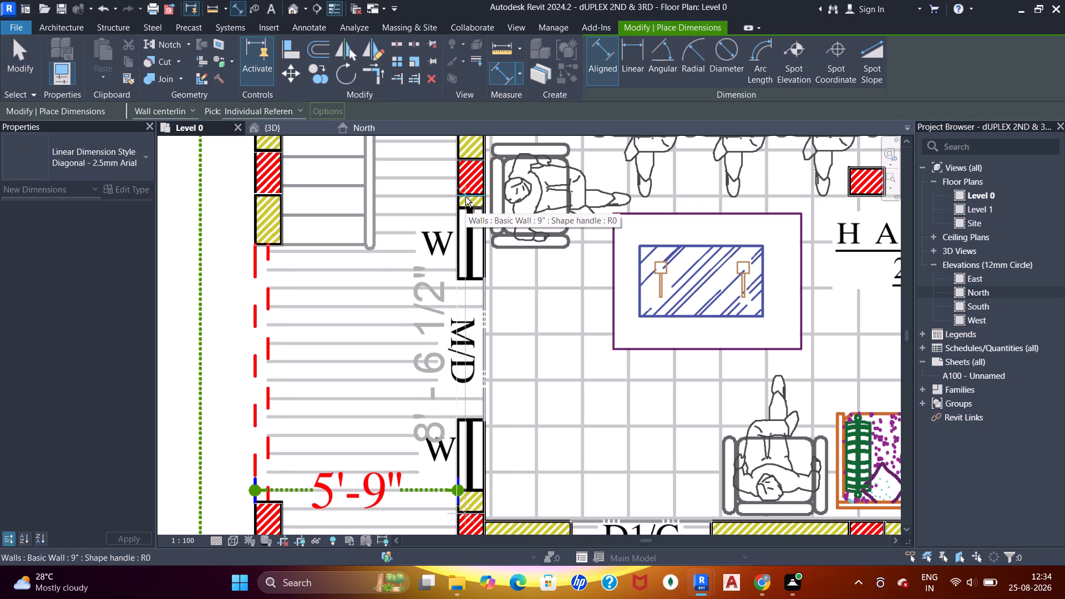
pyautogui.press('Escape')
pyautogui.press('Escape')
pyautogui.press('Escape')
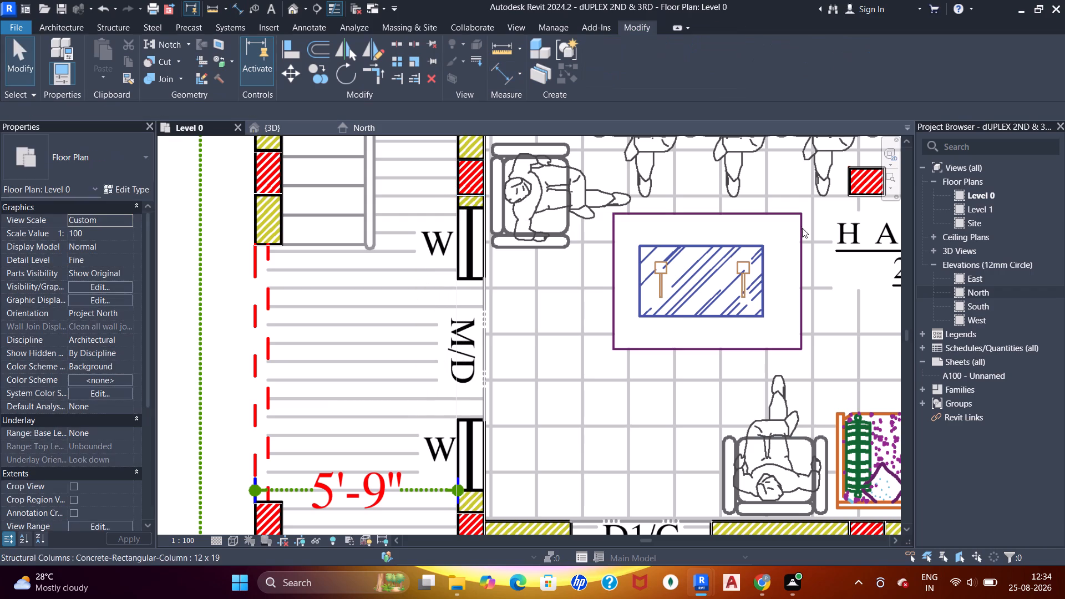
# Duplicate the Doors_ExtDbl_Flush 1510x2110mm door type under the name MD.
pyautogui.click(74, 26)
pyautogui.click(100, 46)
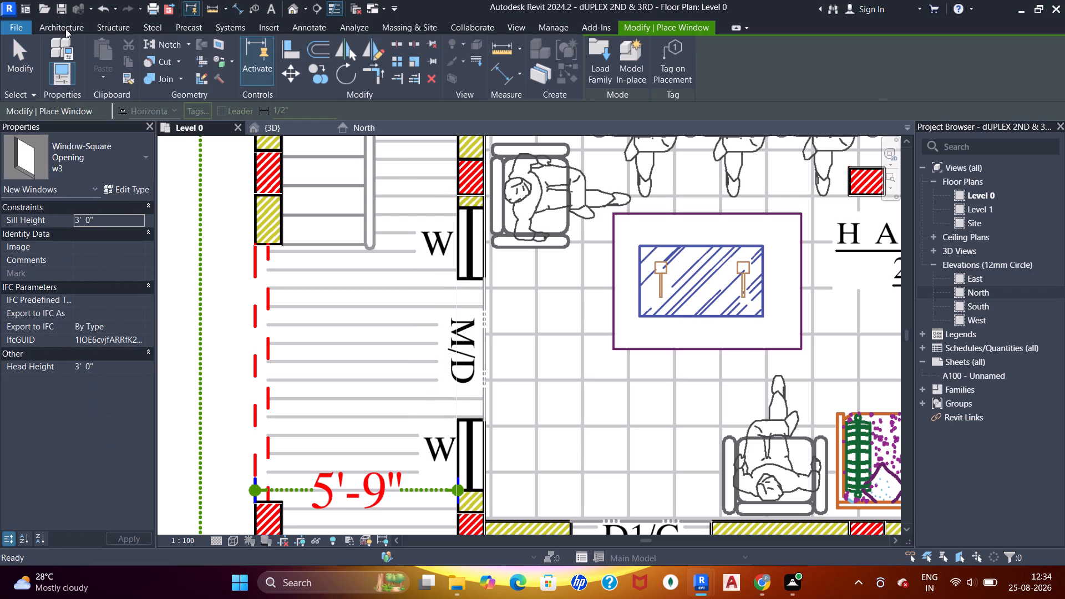
pyautogui.click(65, 28)
pyautogui.click(87, 52)
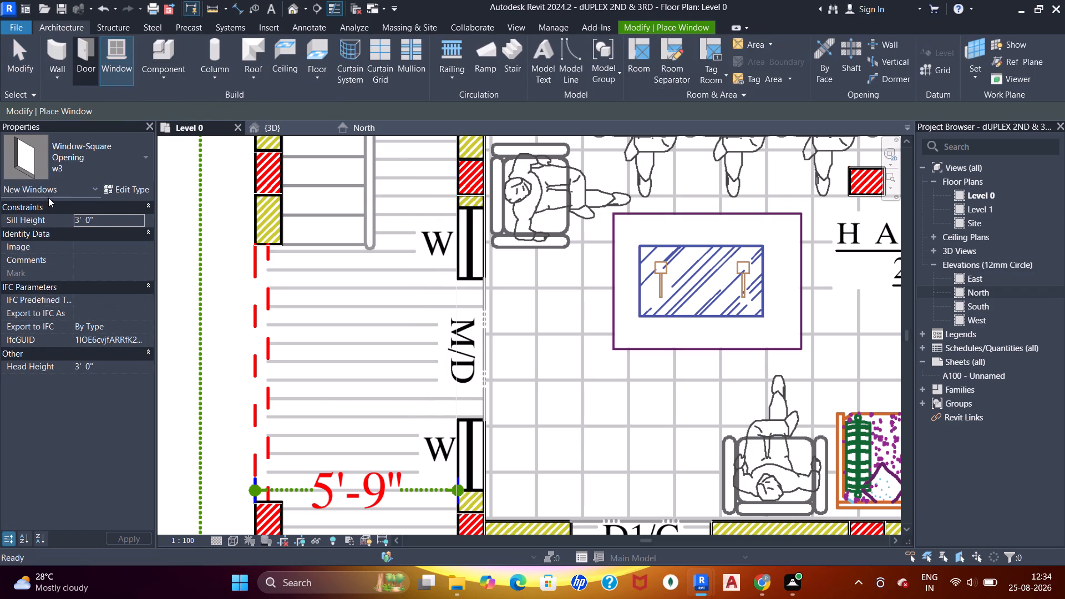
pyautogui.click(57, 167)
pyautogui.scroll(6, 44, 270)
pyautogui.click(101, 159)
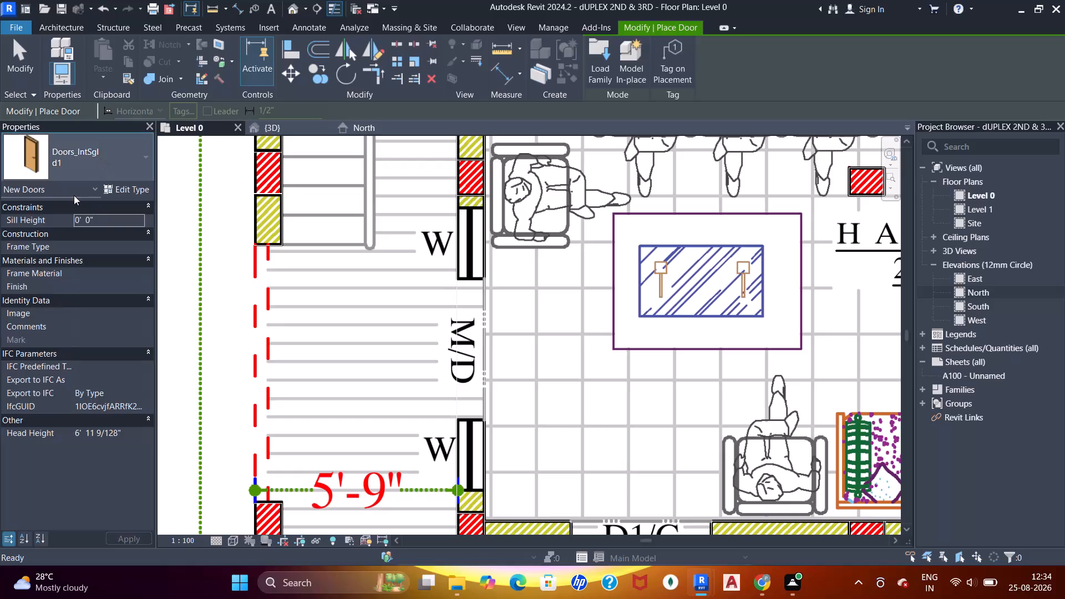
pyautogui.scroll(4, 47, 258)
pyautogui.click(51, 243)
pyautogui.click(109, 186)
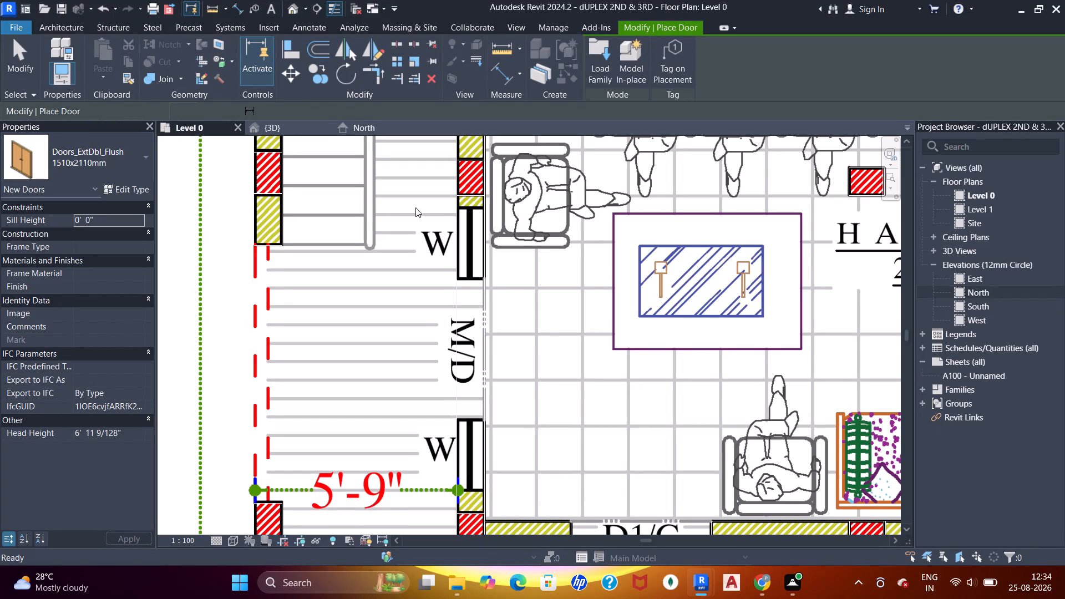
pyautogui.click(821, 120)
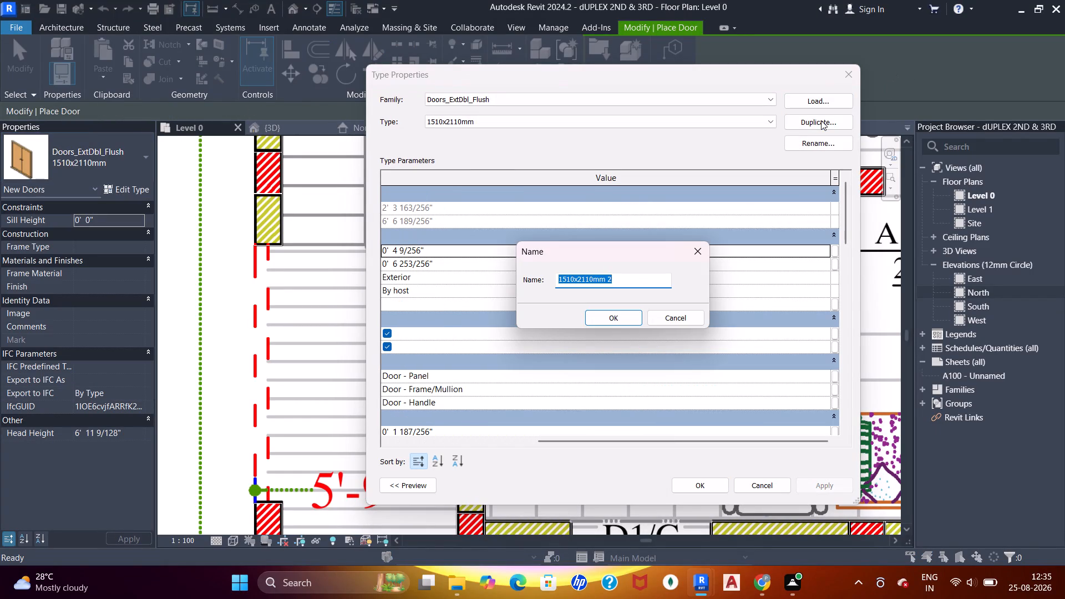
pyautogui.write('MD')
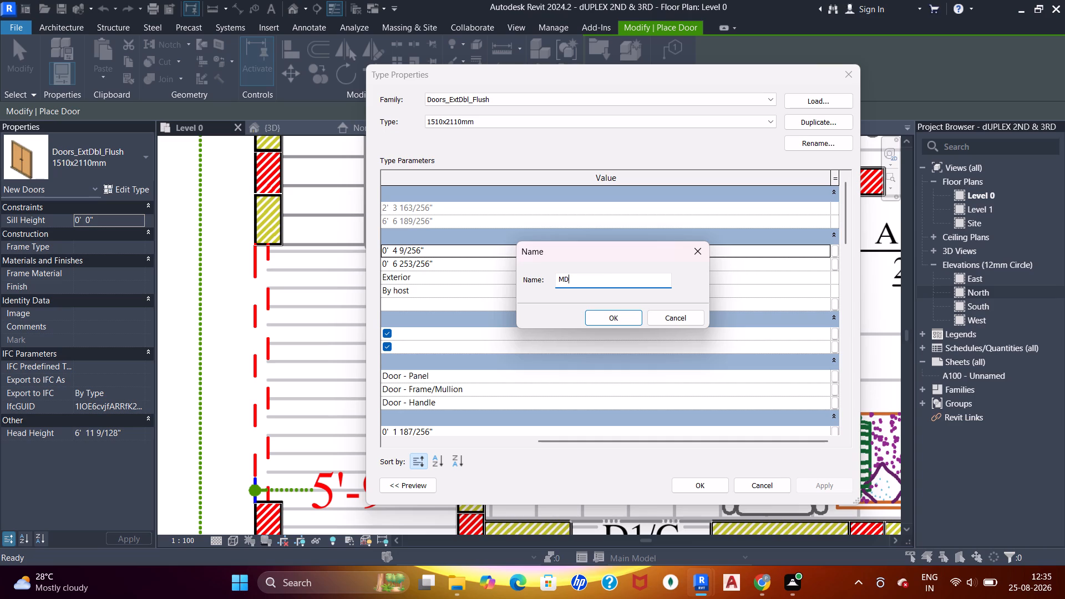
pyautogui.click(595, 319)
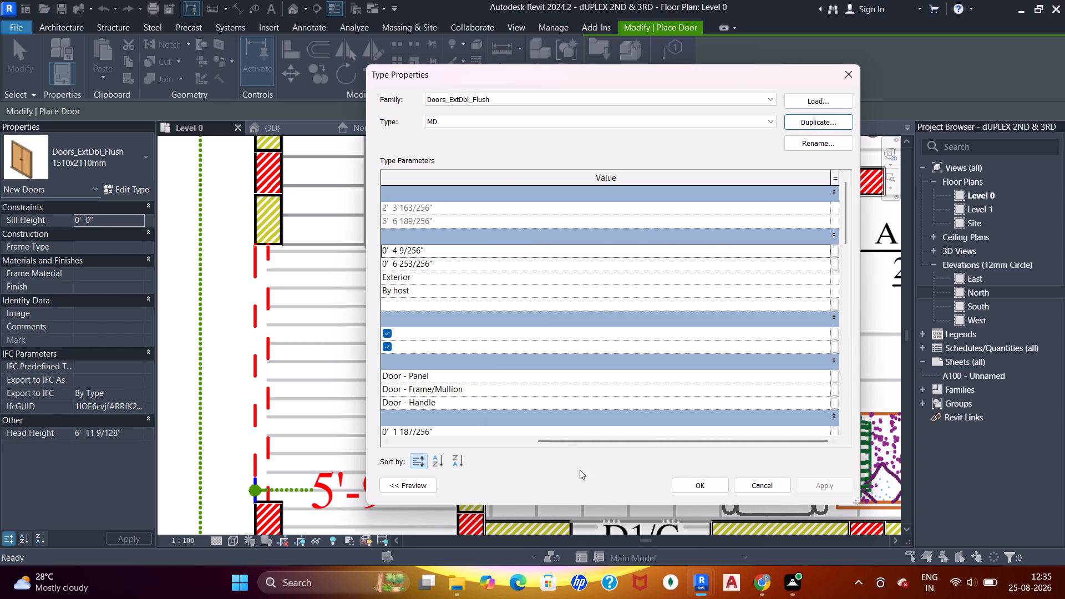
# Set the MD door type's overall width to 8'.
pyautogui.moveTo(568, 446); pyautogui.dragTo(410, 433)
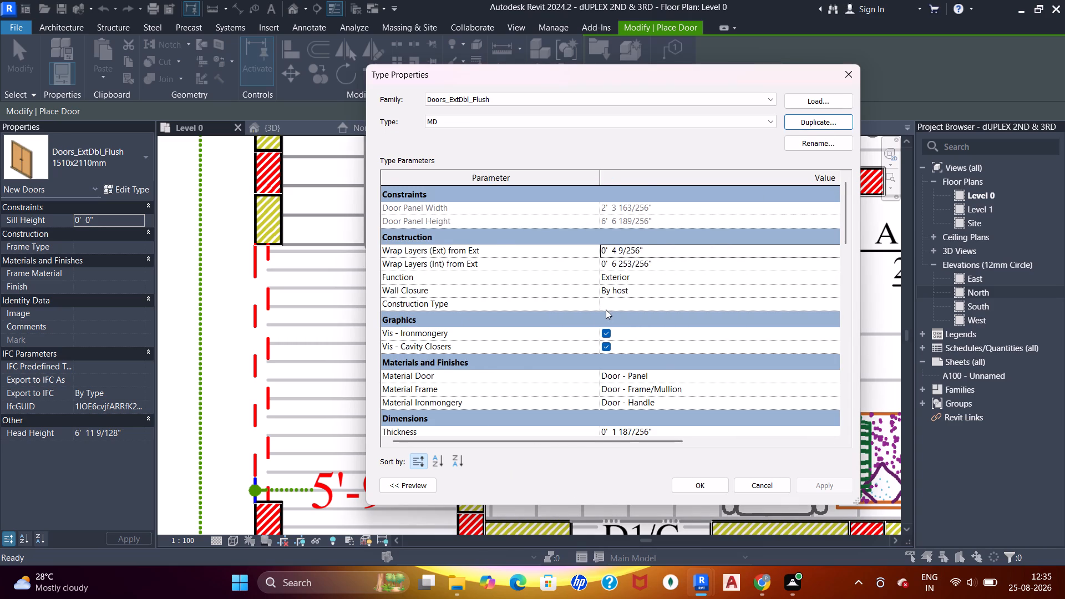
pyautogui.scroll(-4, 593, 328)
pyautogui.click(671, 318)
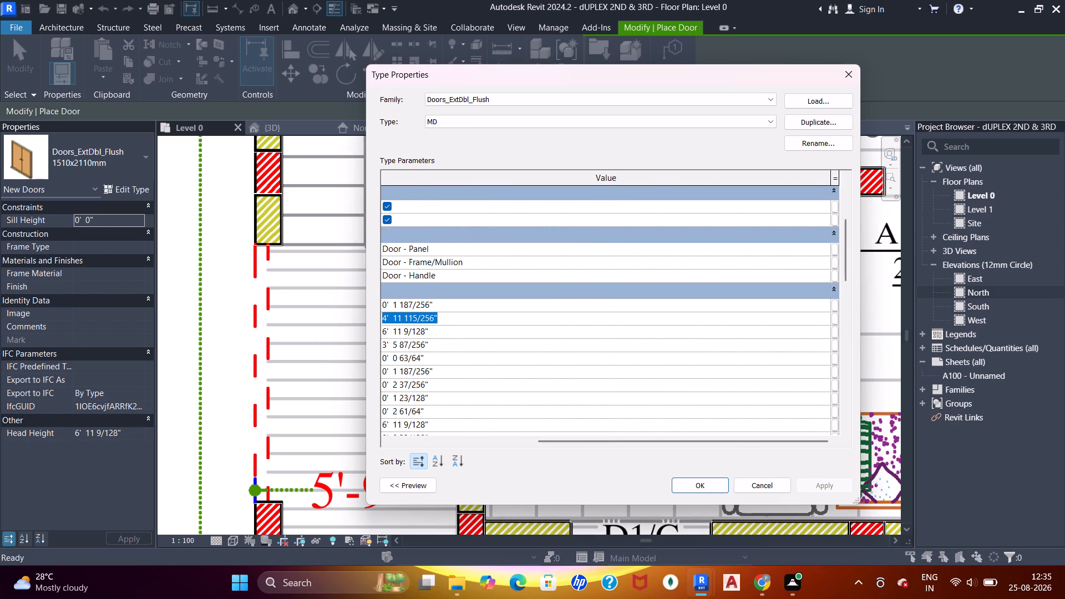
pyautogui.press('2')
pyautogui.press('BackSpace')
pyautogui.write("8'")
pyautogui.press('Return')
pyautogui.click(708, 487)
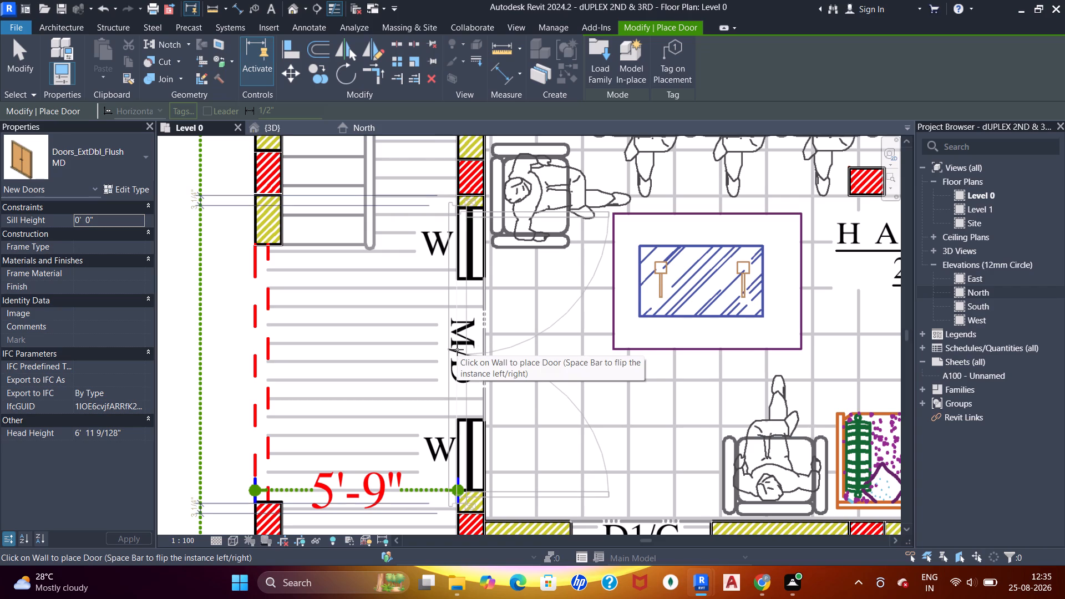
# Place the MD double door in the hall's west wall, centred on the M/D opening.
pyautogui.click(457, 349)
pyautogui.click(286, 131)
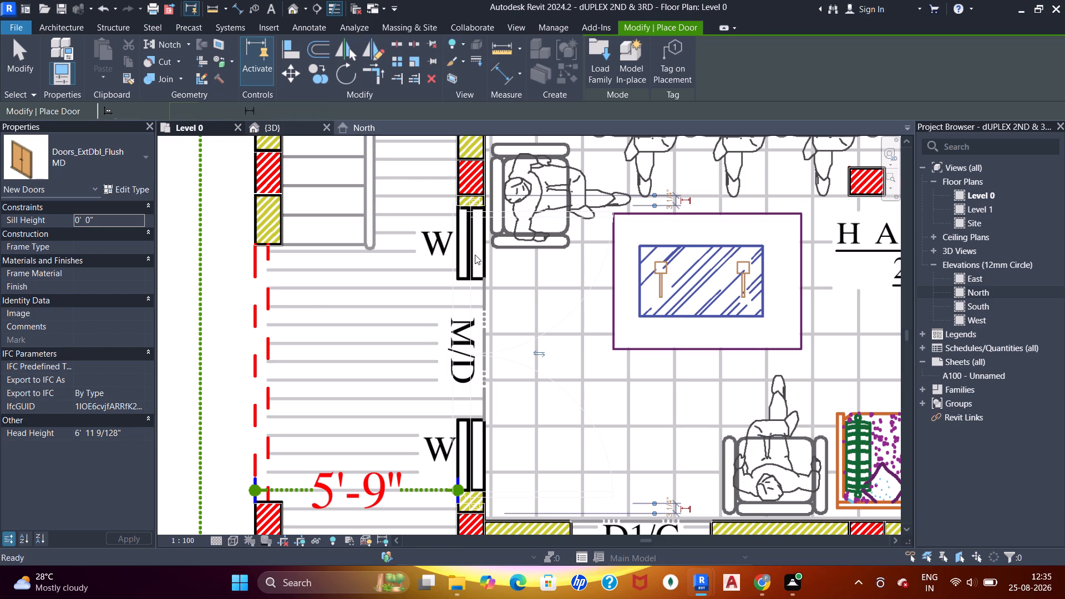
# Examine the placed MD double door in the 3D view and check its type properties.
pyautogui.scroll(-6, 555, 276)
pyautogui.keyDown('shift'); pyautogui.moveTo(386, 338); pyautogui.dragTo(427, 345, button='middle'); pyautogui.keyUp('shift')
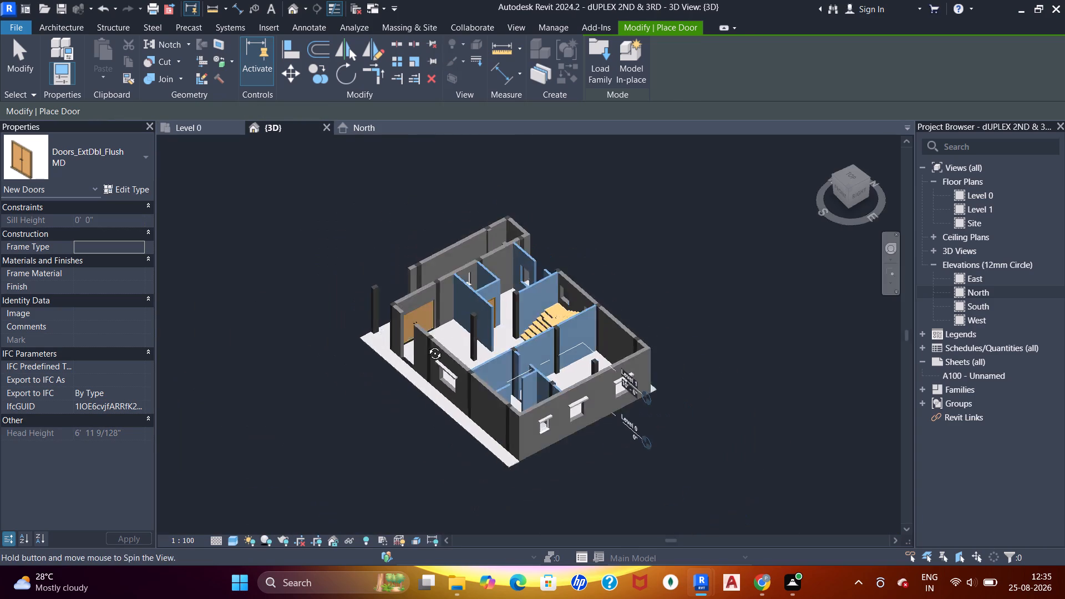
pyautogui.keyDown('shift'); pyautogui.moveTo(427, 345); pyautogui.dragTo(676, 314, button='middle'); pyautogui.keyUp('shift')
pyautogui.scroll(5, 628, 350)
pyautogui.press('Escape')
pyautogui.press('Escape')
pyautogui.keyDown('shift'); pyautogui.moveTo(574, 373); pyautogui.dragTo(561, 393, button='middle'); pyautogui.keyUp('shift')
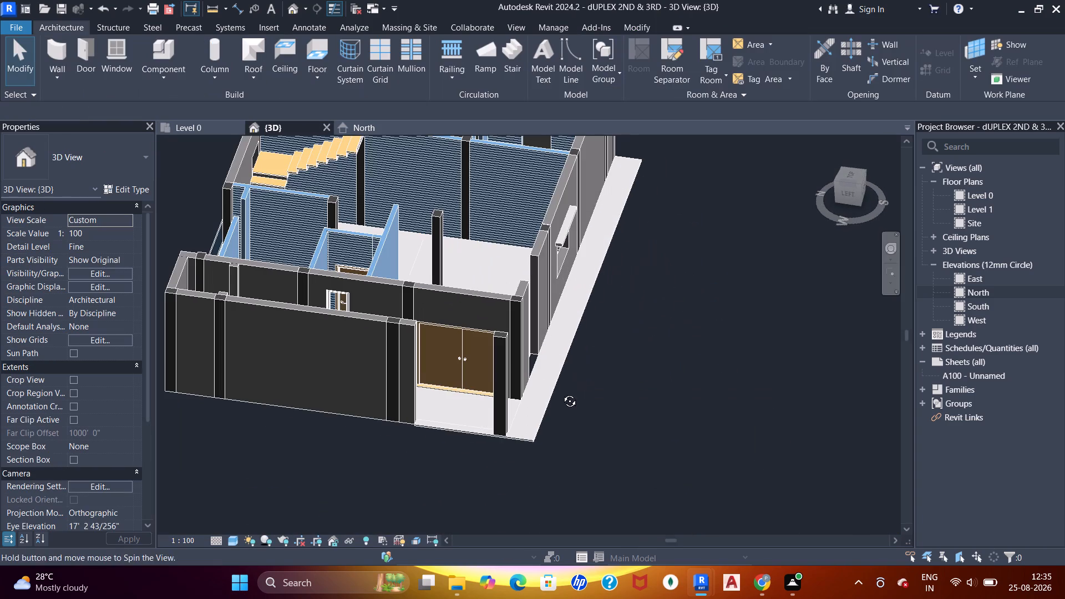
pyautogui.keyDown('shift'); pyautogui.moveTo(561, 393); pyautogui.dragTo(547, 390, button='middle'); pyautogui.keyUp('shift')
pyautogui.scroll(5, 381, 367)
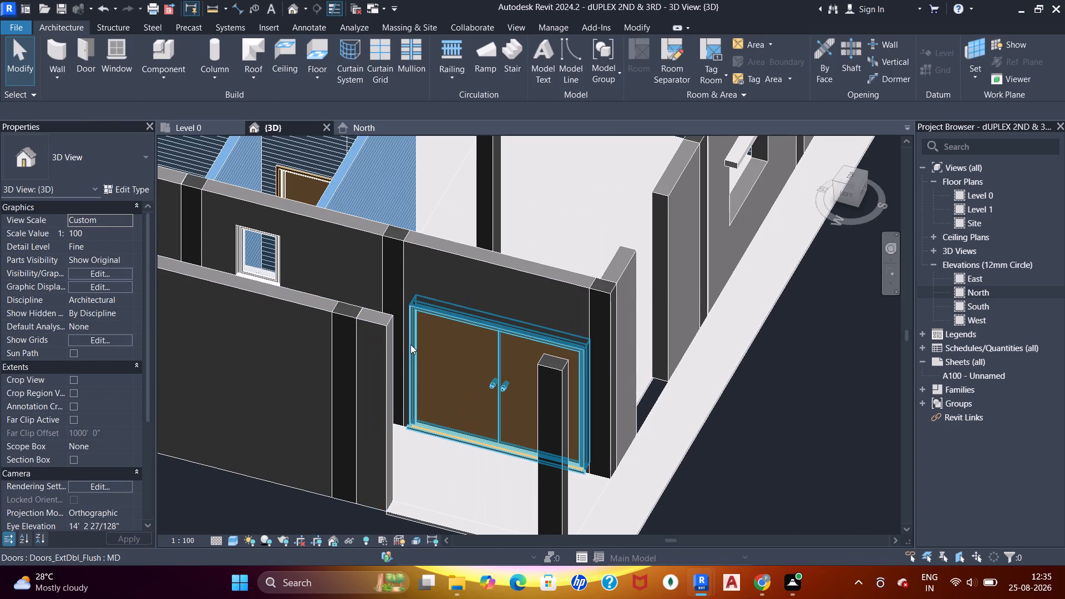
pyautogui.click(448, 338)
pyautogui.scroll(-3, 466, 295)
pyautogui.keyDown('shift'); pyautogui.moveTo(516, 341); pyautogui.dragTo(475, 255, button='middle'); pyautogui.keyUp('shift')
pyautogui.keyDown('shift'); pyautogui.moveTo(476, 320); pyautogui.dragTo(497, 261, button='middle'); pyautogui.keyUp('shift')
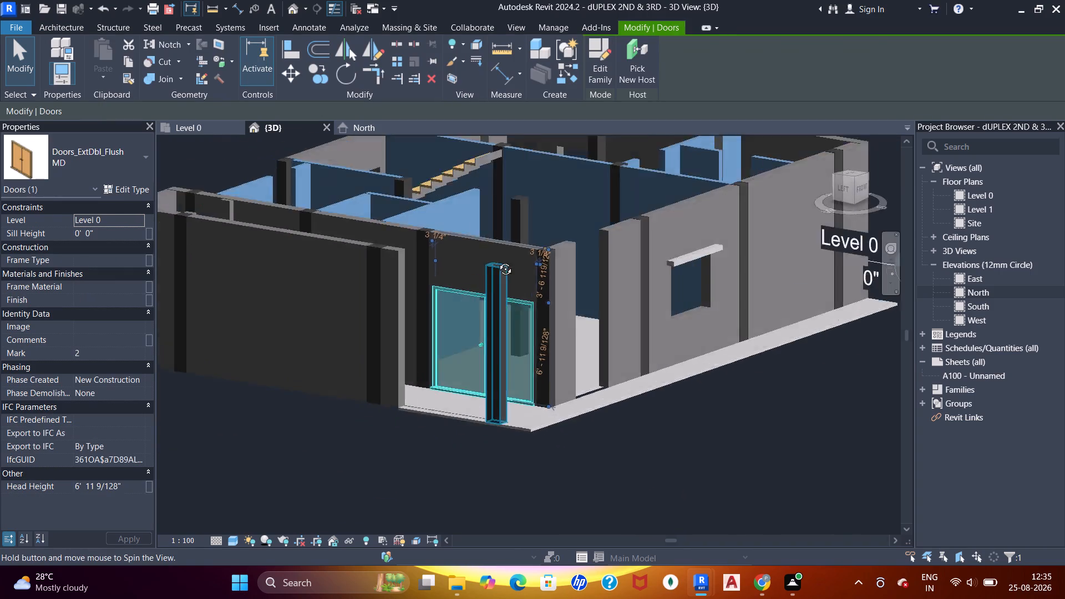
pyautogui.keyDown('shift'); pyautogui.moveTo(497, 261); pyautogui.dragTo(495, 321, button='middle'); pyautogui.keyUp('shift')
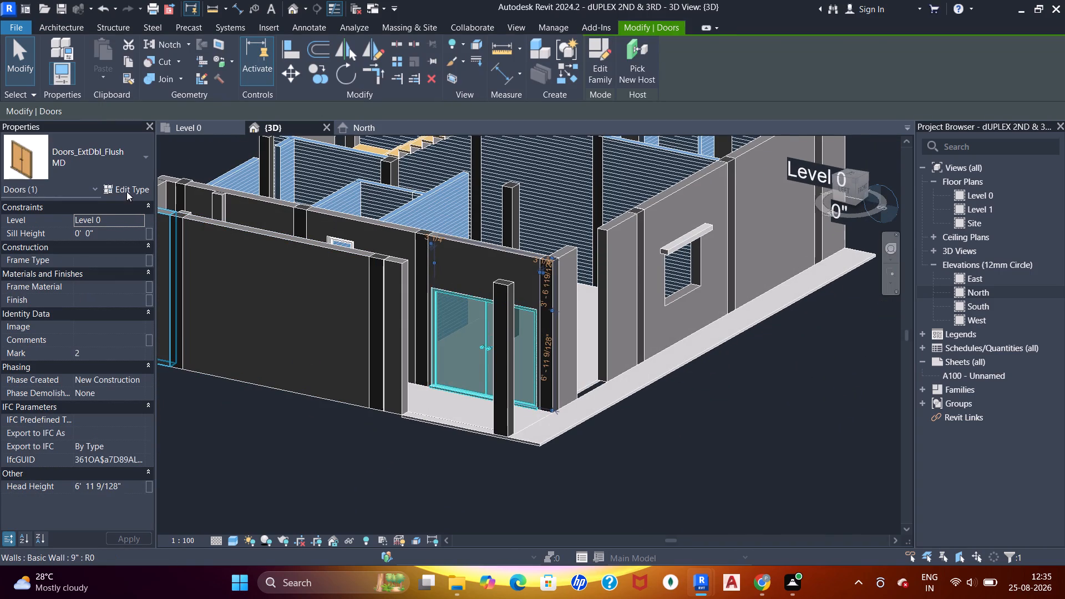
pyautogui.click(126, 191)
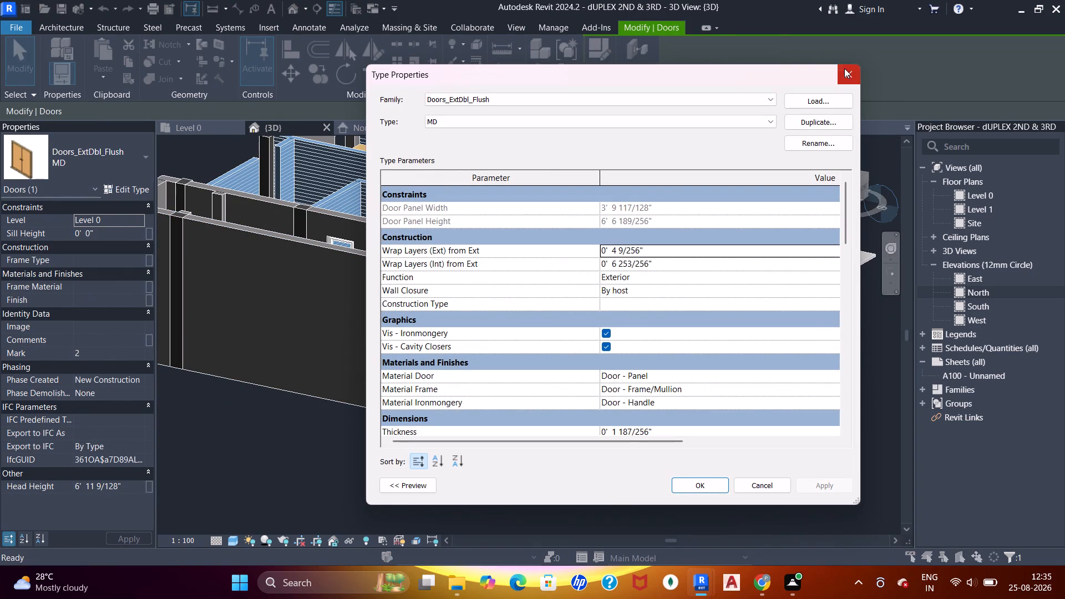
pyautogui.click(844, 68)
pyautogui.tripleClick(268, 130)
pyautogui.tripleClick(268, 131)
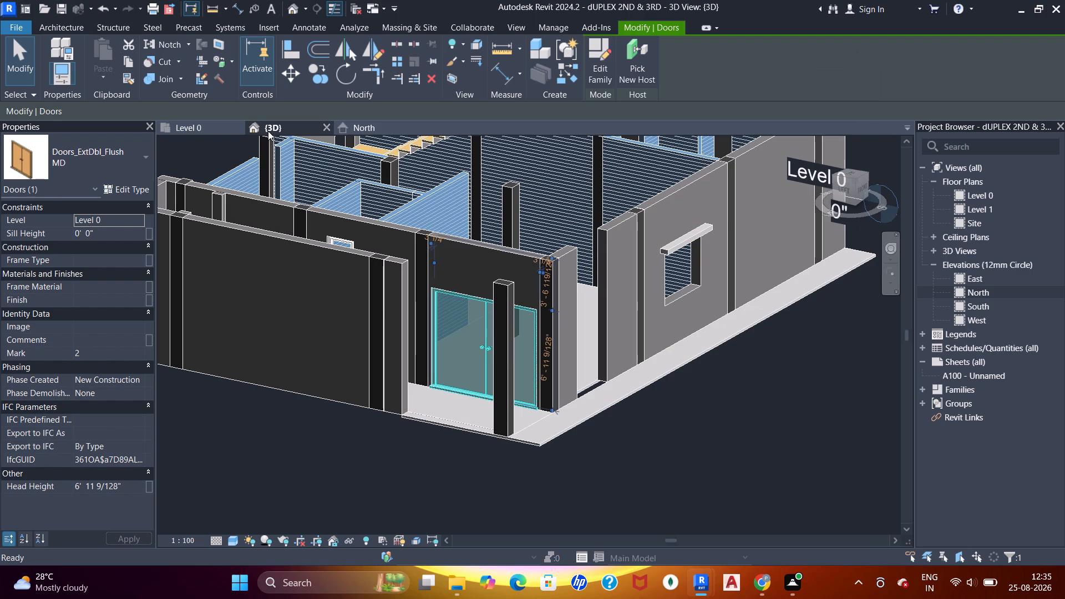
pyautogui.doubleClick(267, 131)
# Measure the width of the D1/C opening in the hall's south wall on the Level 0 plan.
pyautogui.click(179, 128)
pyautogui.press('Escape')
pyautogui.press('Escape')
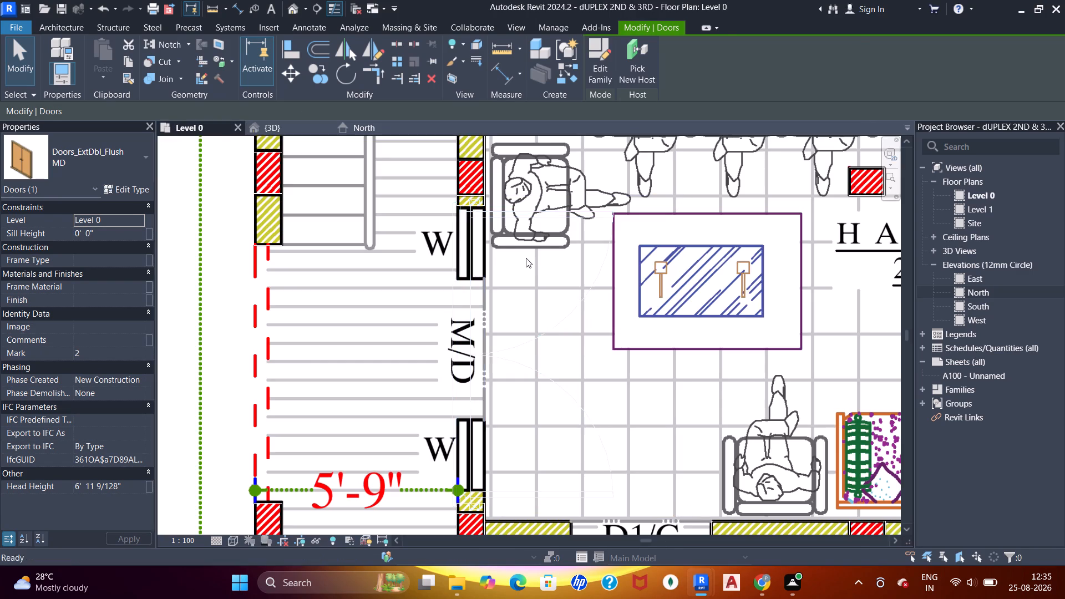
pyautogui.scroll(-4, 526, 258)
pyautogui.moveTo(546, 348); pyautogui.dragTo(452, 295, button='middle')
pyautogui.scroll(5, 532, 405)
pyautogui.scroll(-5, 465, 352)
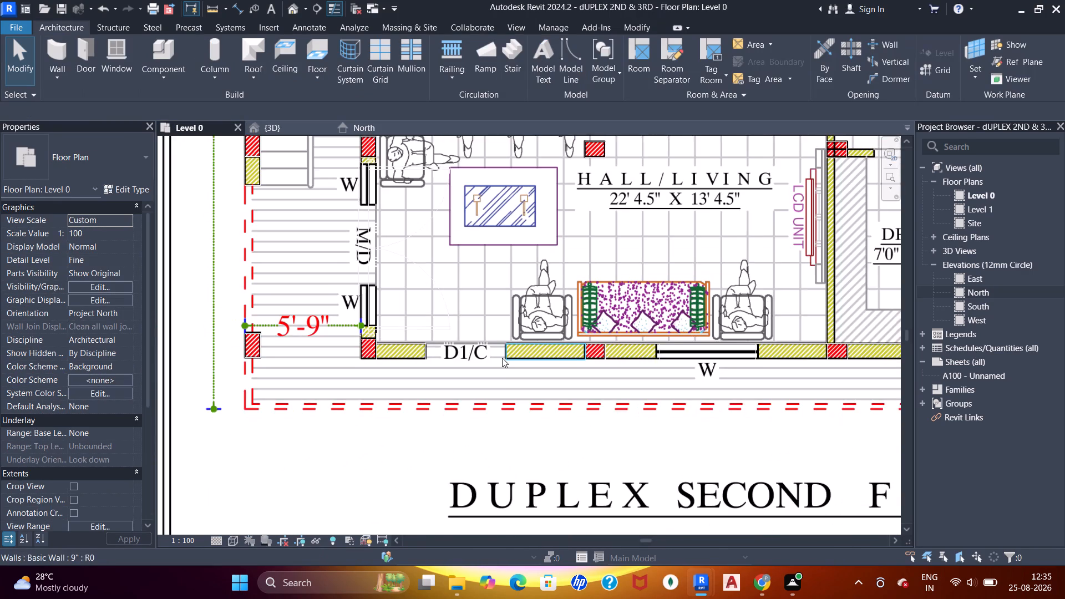
pyautogui.moveTo(502, 358); pyautogui.dragTo(480, 334, button='middle')
pyautogui.scroll(4, 470, 333)
pyautogui.press('Escape')
pyautogui.press('Escape')
pyautogui.scroll(5, 338, 329)
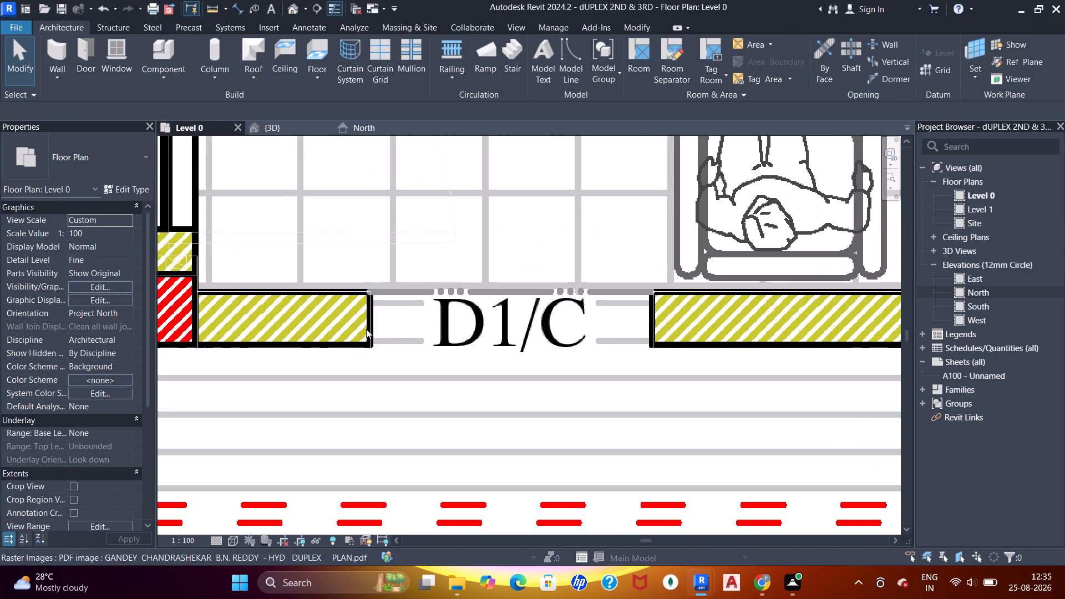
pyautogui.press('d')
pyautogui.press('i')
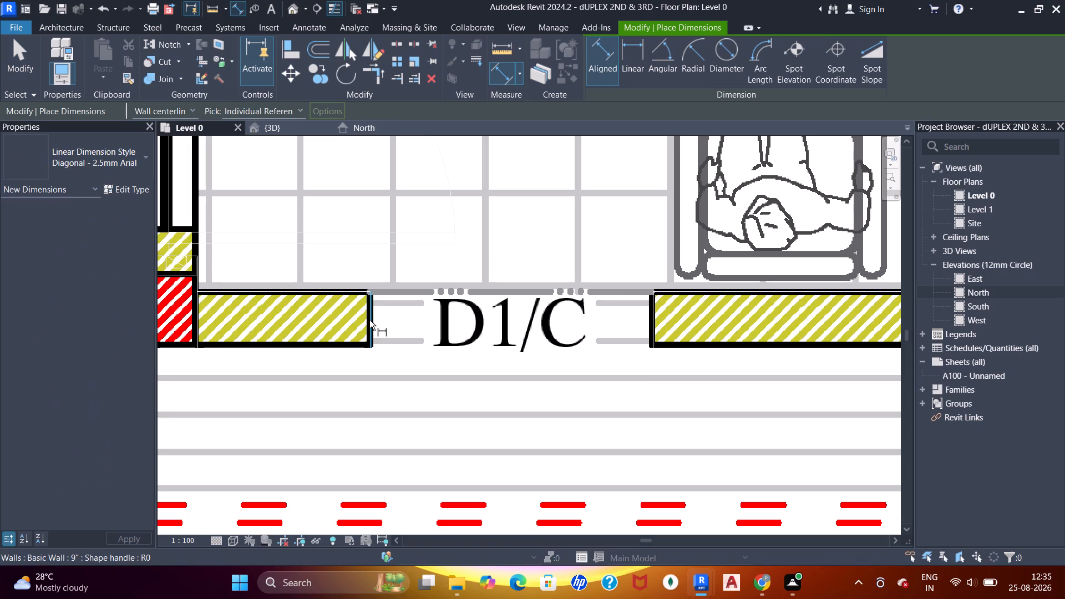
pyautogui.click(369, 320)
pyautogui.click(656, 318)
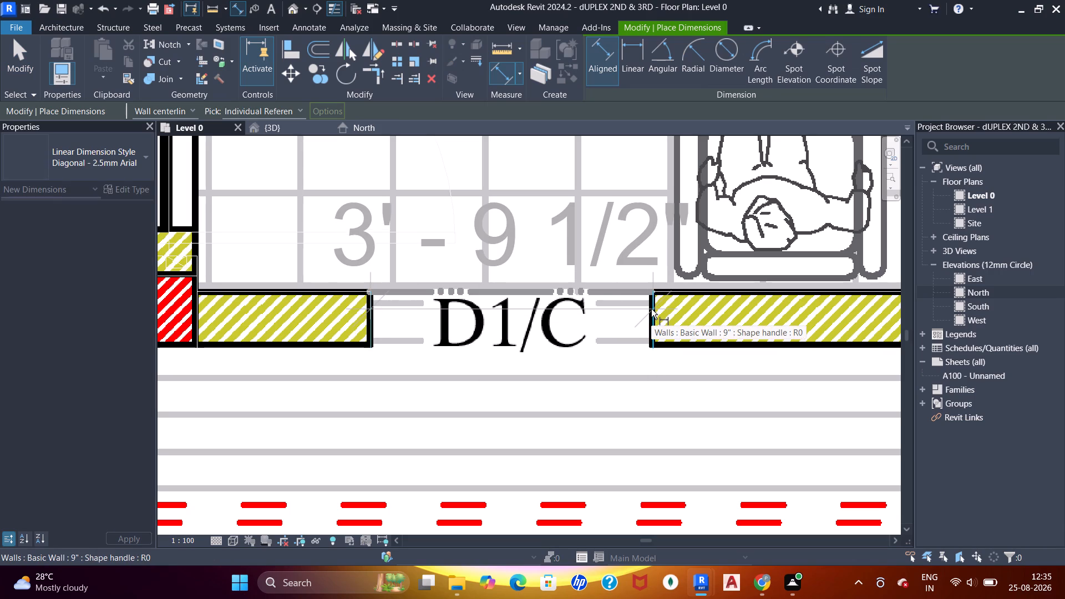
pyautogui.press('Escape')
pyautogui.press('Escape')
pyautogui.press('Escape')
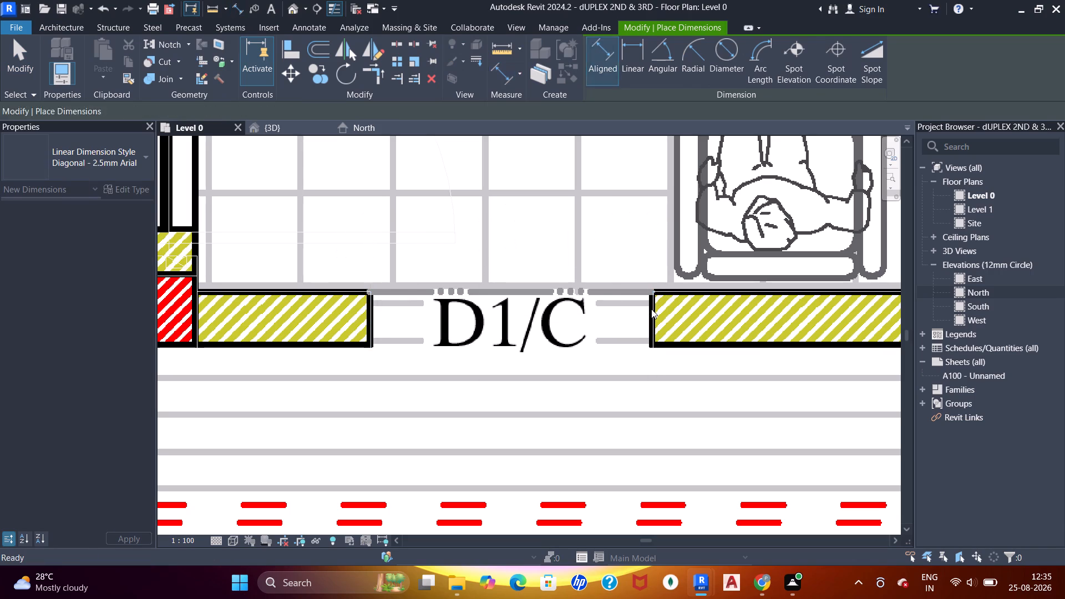
pyautogui.press('Escape')
pyautogui.press('Escape')
pyautogui.press('Escape')
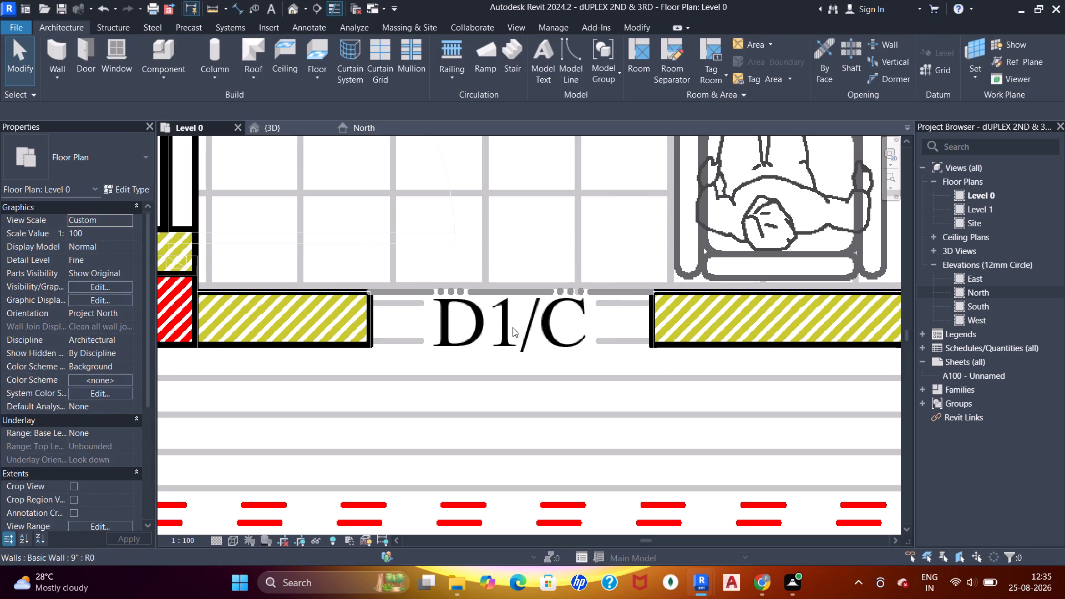
# Close the D1/C gap in the hall's south wall by aligning the facing wall ends.
pyautogui.press('a')
pyautogui.press('a')
pyautogui.press('a')
pyautogui.click(368, 319)
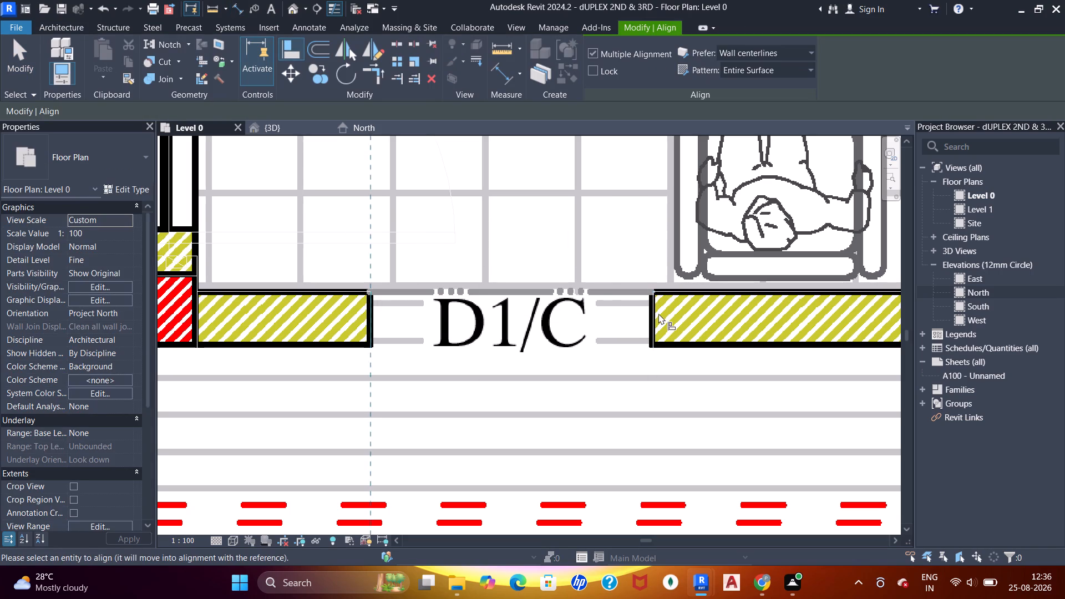
pyautogui.click(658, 313)
pyautogui.press('Escape')
pyautogui.press('Escape')
pyautogui.press('Escape')
# Duplicate the Doors_IntSgl d1 door type under the name d2.
pyautogui.press('d')
pyautogui.press('r')
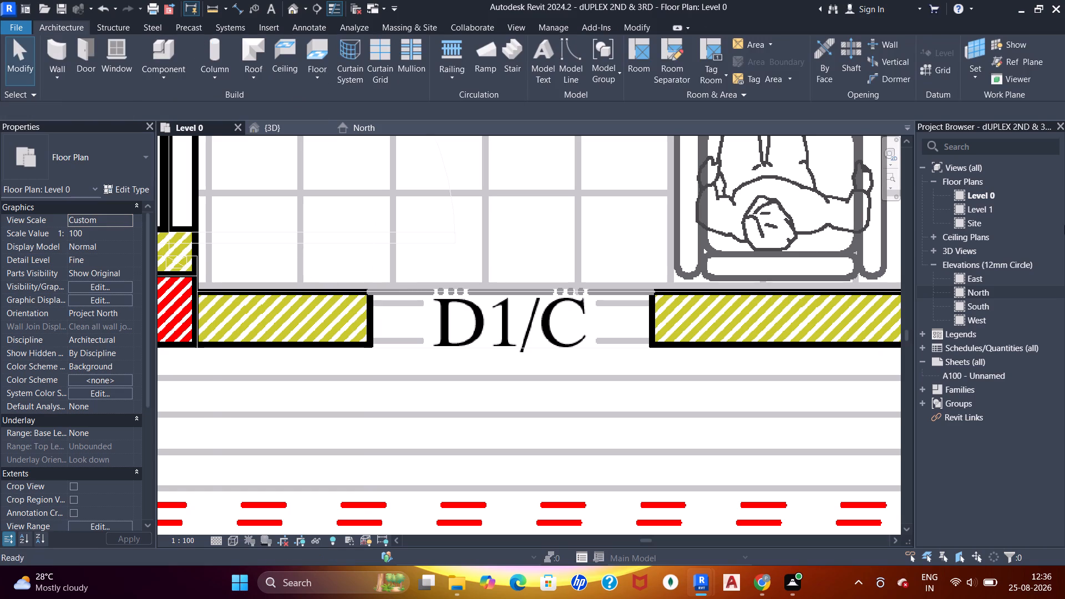
pyautogui.click(91, 151)
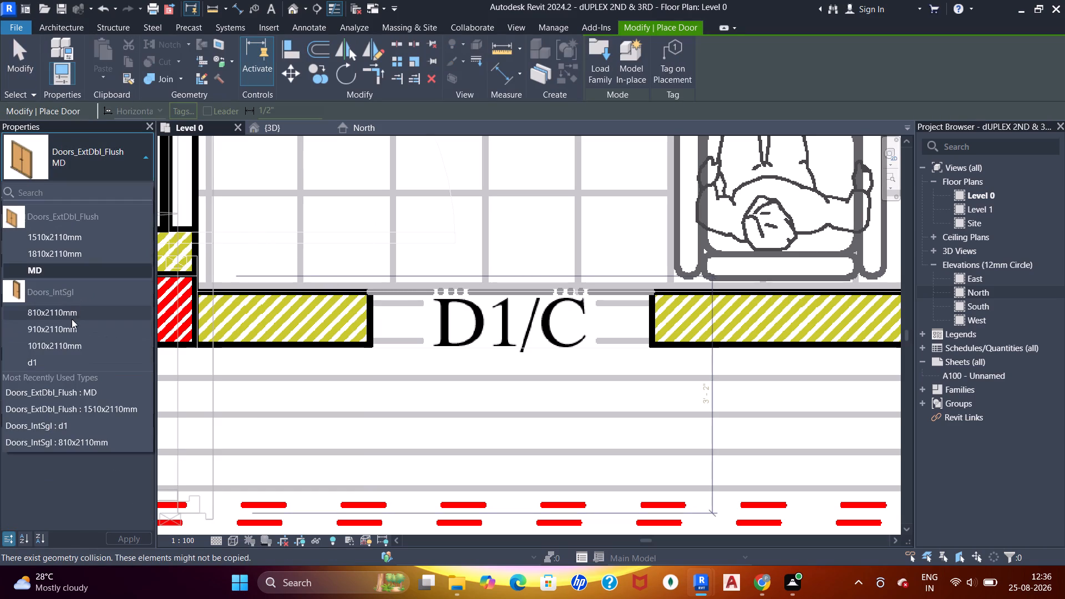
pyautogui.click(54, 366)
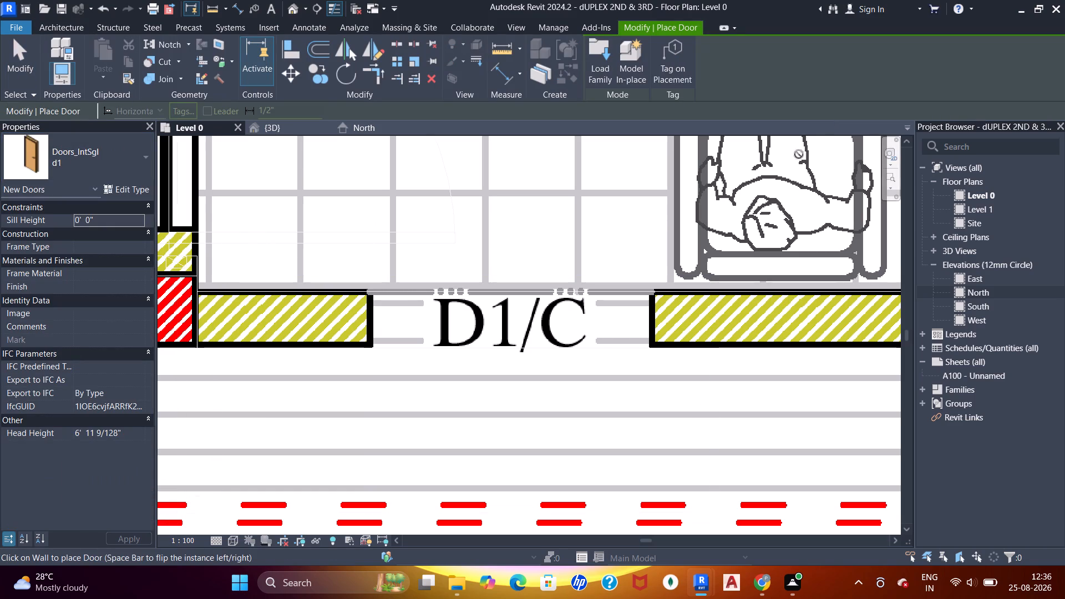
pyautogui.click(134, 187)
pyautogui.click(820, 116)
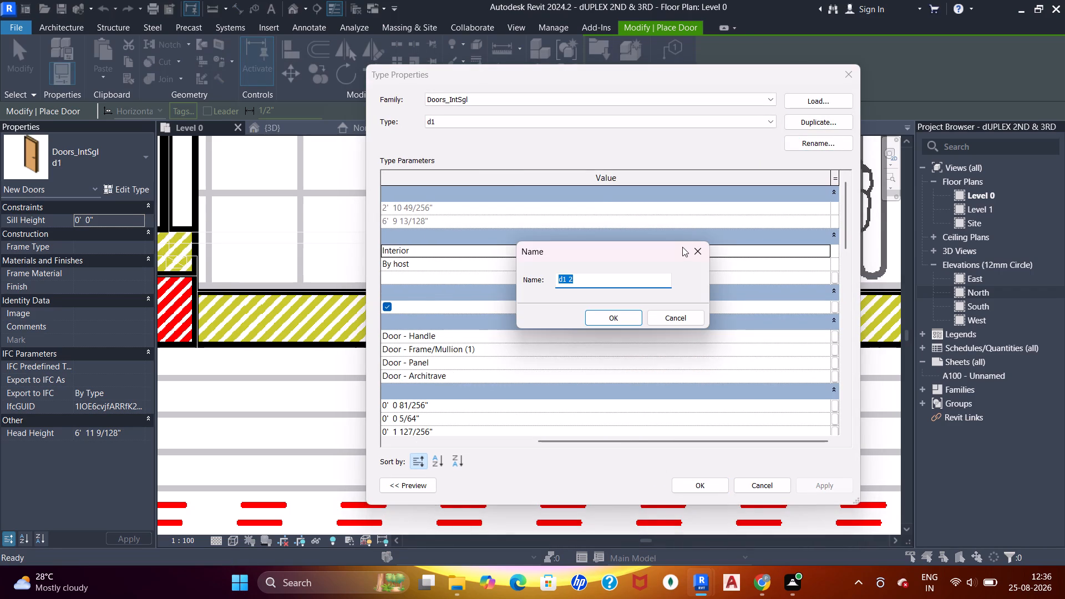
pyautogui.write('d@')
pyautogui.press('BackSpace')
pyautogui.press('2')
pyautogui.press('Return')
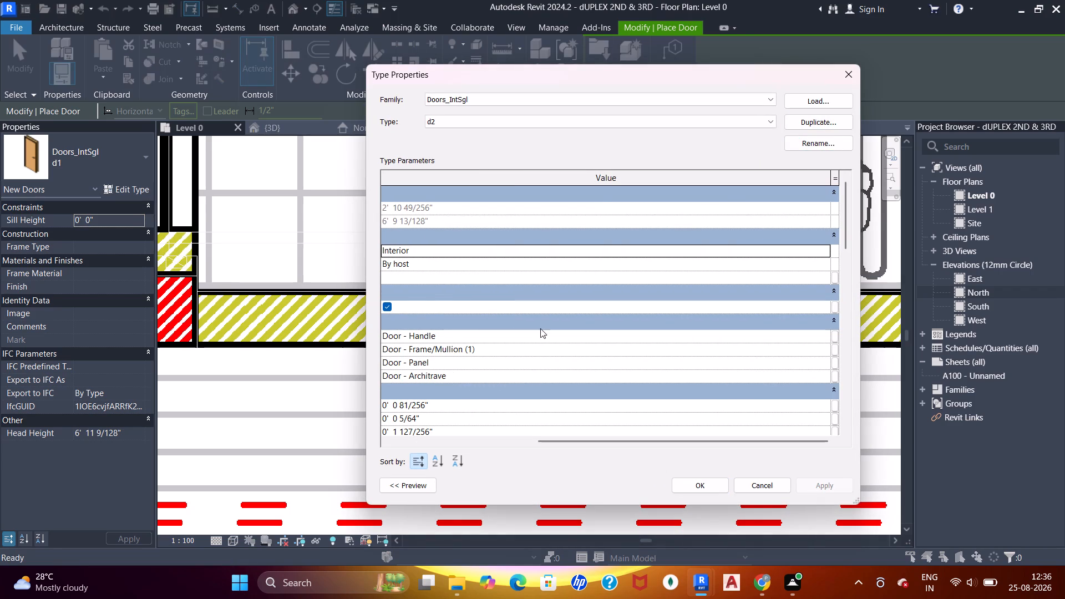
# Set the d2 door type's rough width to 3' 9.5".
pyautogui.moveTo(561, 438); pyautogui.dragTo(467, 428)
pyautogui.scroll(-5, 562, 293)
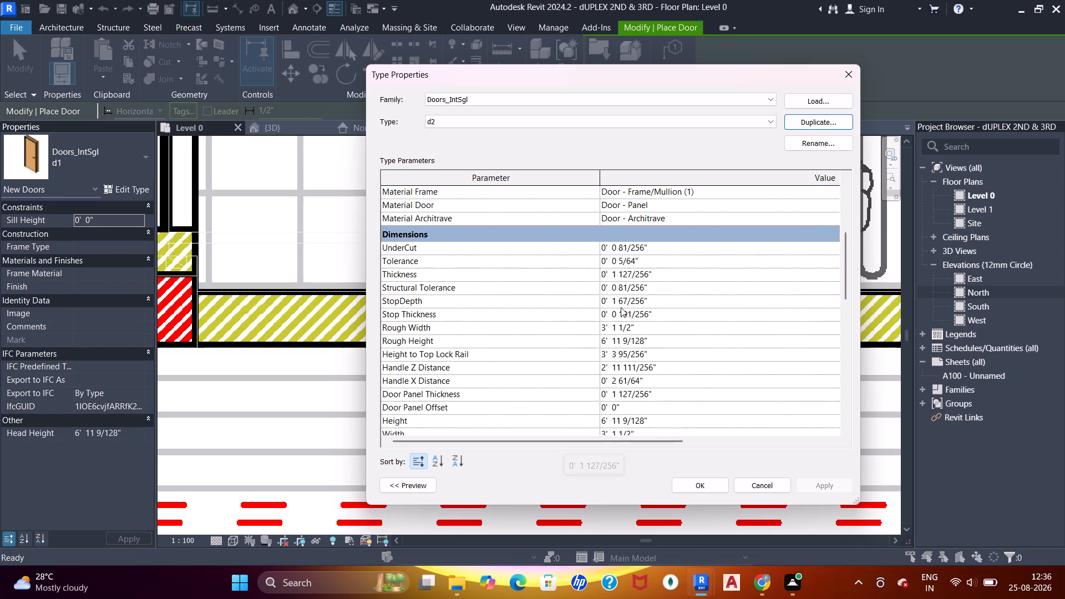
pyautogui.click(655, 324)
pyautogui.write("3'9.")
pyautogui.press('5')
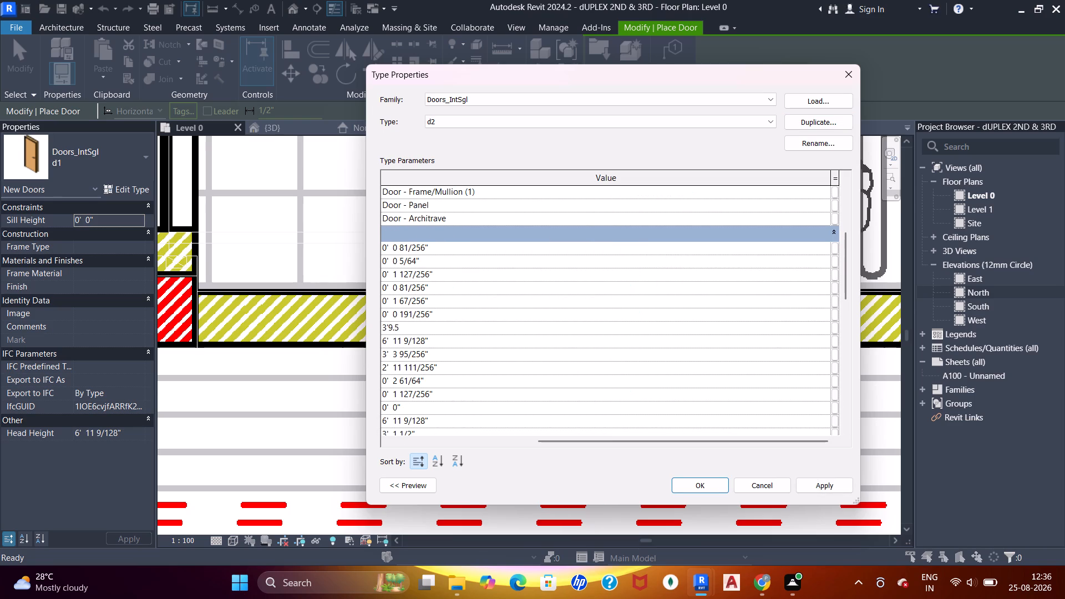
pyautogui.hotkey('shift', '"')
pyautogui.press('Return')
pyautogui.click(702, 485)
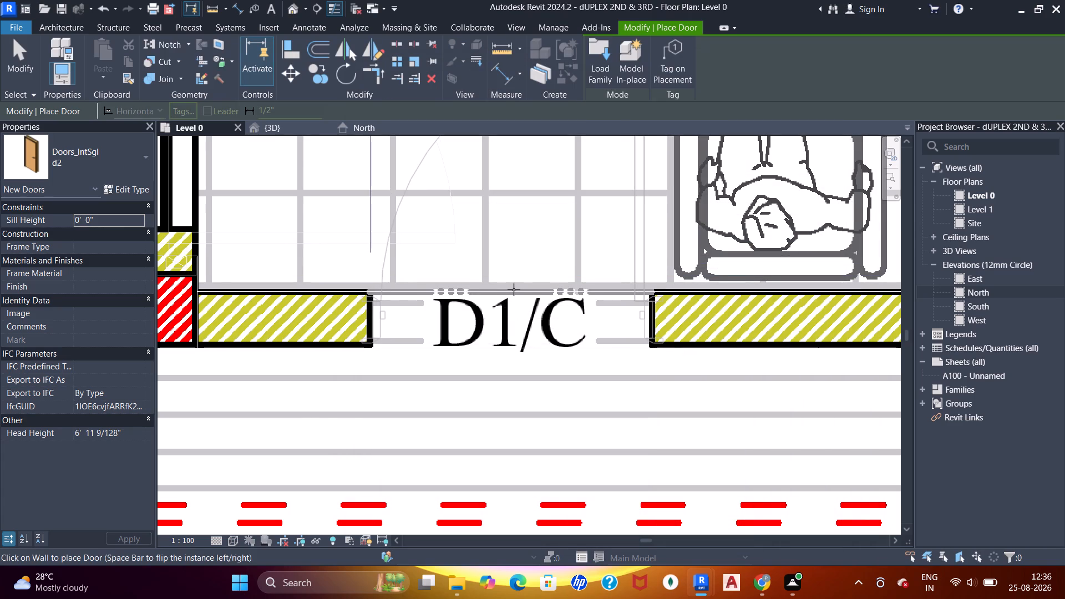
# Place the d2 door in the hall's south wall, centred on the D1/C opening.
pyautogui.scroll(4, 514, 290)
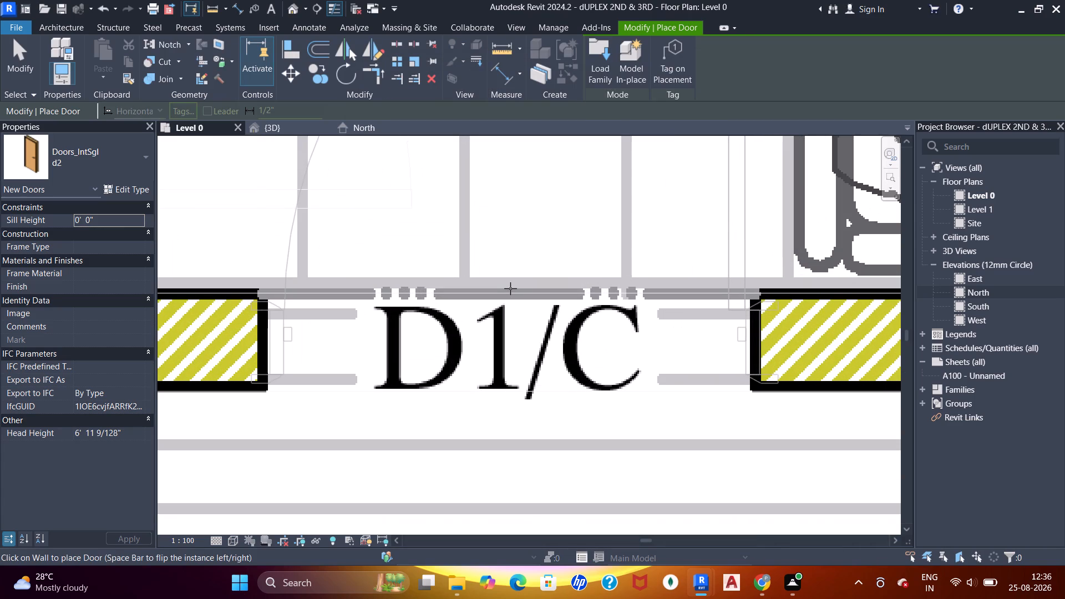
pyautogui.click(508, 288)
pyautogui.scroll(-10, 508, 288)
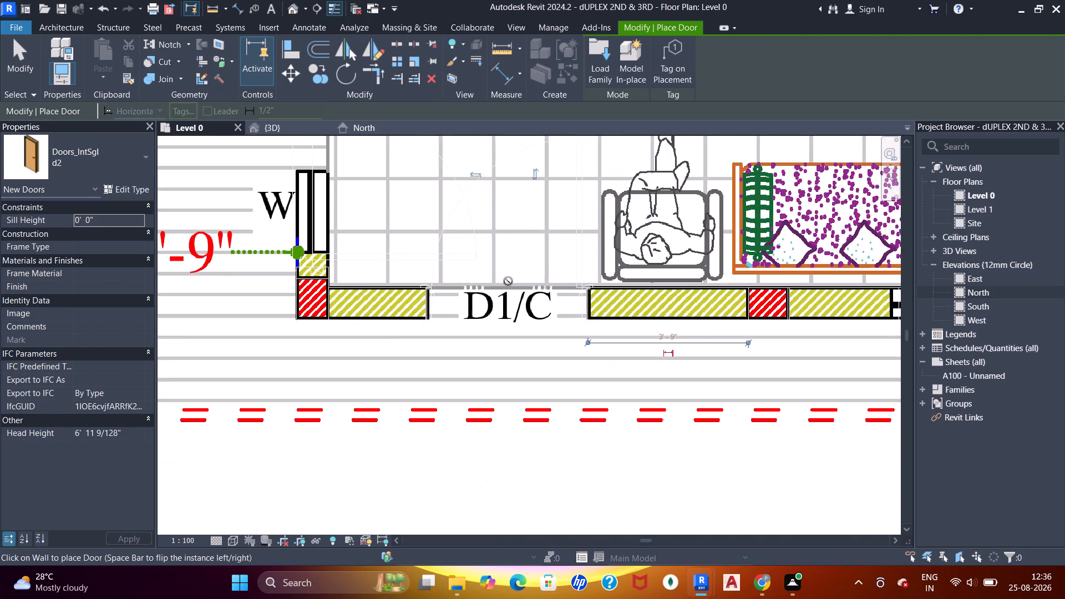
pyautogui.press('Escape')
pyautogui.press('Escape')
pyautogui.press('Escape')
pyautogui.press('Escape')
# Measure the width of the D3 opening in the wall between the dress room and the wash room.
pyautogui.moveTo(534, 291); pyautogui.dragTo(447, 350, button='middle')
pyautogui.scroll(-4, 550, 291)
pyautogui.moveTo(585, 285); pyautogui.dragTo(501, 321, button='middle')
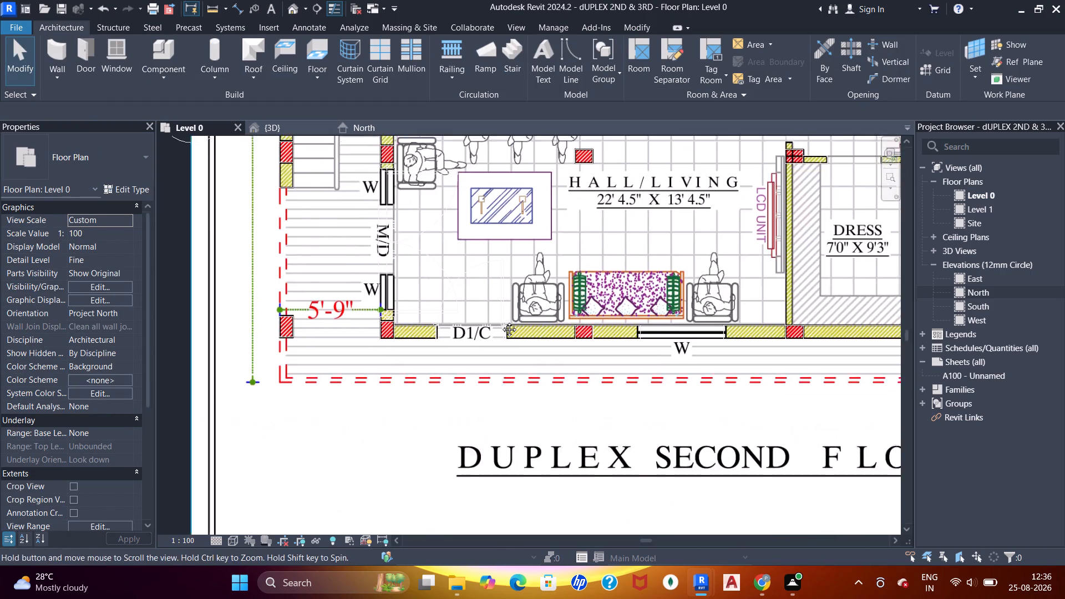
pyautogui.moveTo(501, 321); pyautogui.dragTo(404, 331, button='middle')
pyautogui.moveTo(594, 352); pyautogui.dragTo(525, 404, button='middle')
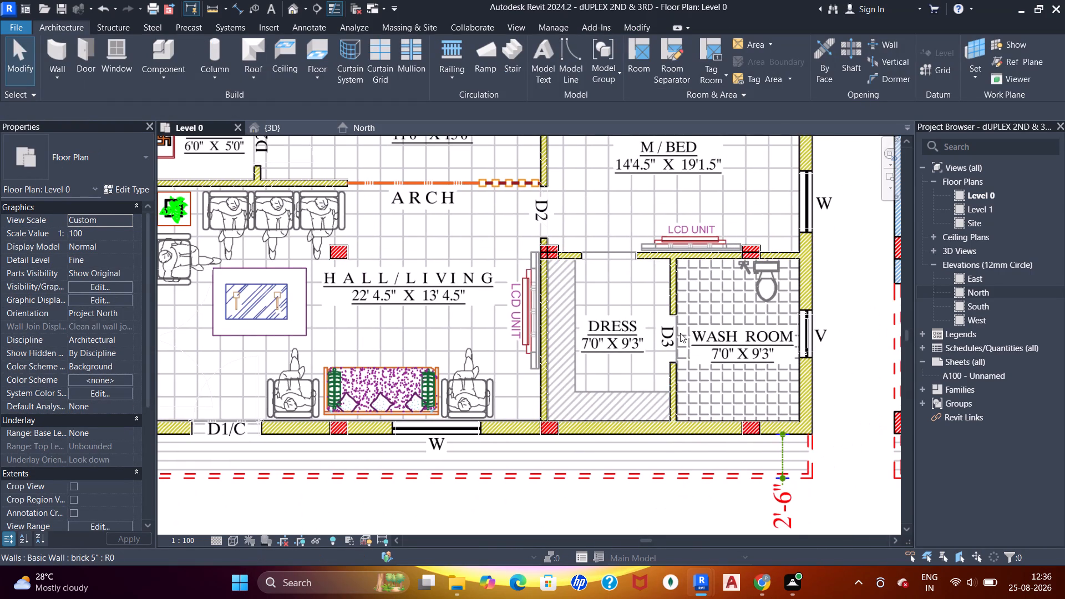
pyautogui.scroll(8, 673, 333)
pyautogui.moveTo(667, 342); pyautogui.dragTo(643, 369, button='middle')
pyautogui.write('DI')
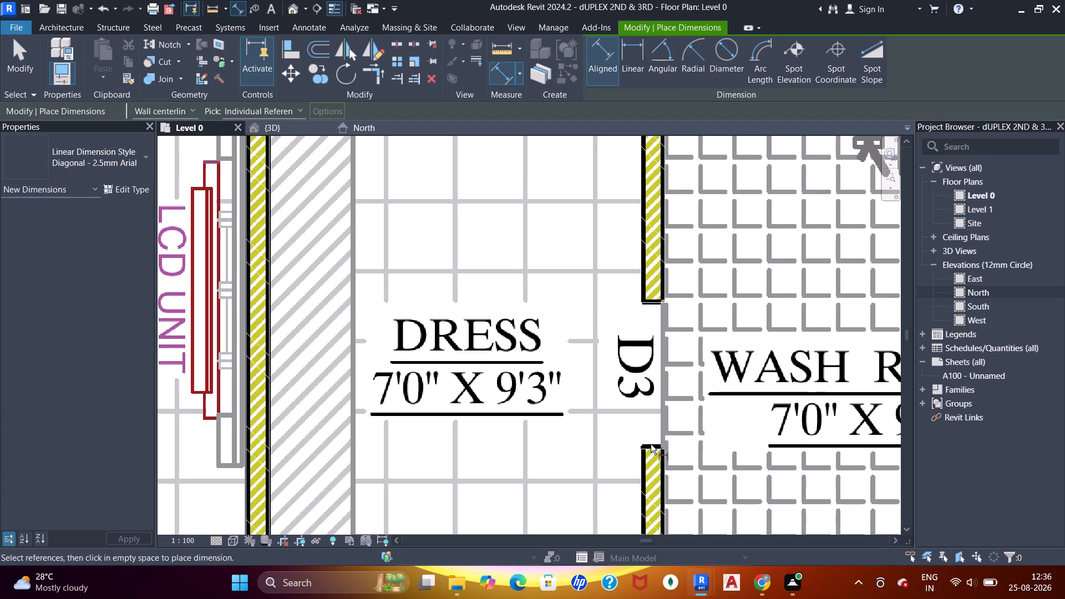
pyautogui.click(651, 448)
pyautogui.click(661, 304)
pyautogui.press('Escape')
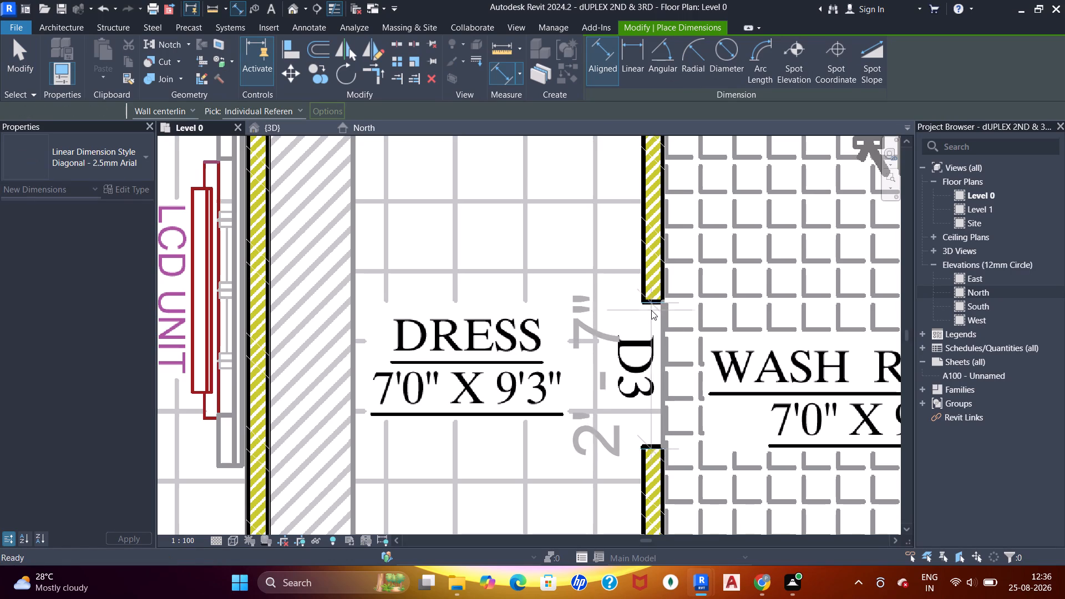
pyautogui.press('Escape')
pyautogui.press('Escape')
pyautogui.press('Escape')
pyautogui.press('Escape')
# Close the D3 gap between the dress room and wash room by aligning the facing wall ends.
pyautogui.scroll(-2, 634, 308)
pyautogui.moveTo(634, 308); pyautogui.dragTo(619, 287, button='middle')
pyautogui.press('Escape')
pyautogui.press('Escape')
pyautogui.scroll(3, 628, 306)
pyautogui.moveTo(631, 307); pyautogui.dragTo(631, 313, button='middle')
pyautogui.press('a')
pyautogui.press('a')
pyautogui.press('a')
pyautogui.click(640, 441)
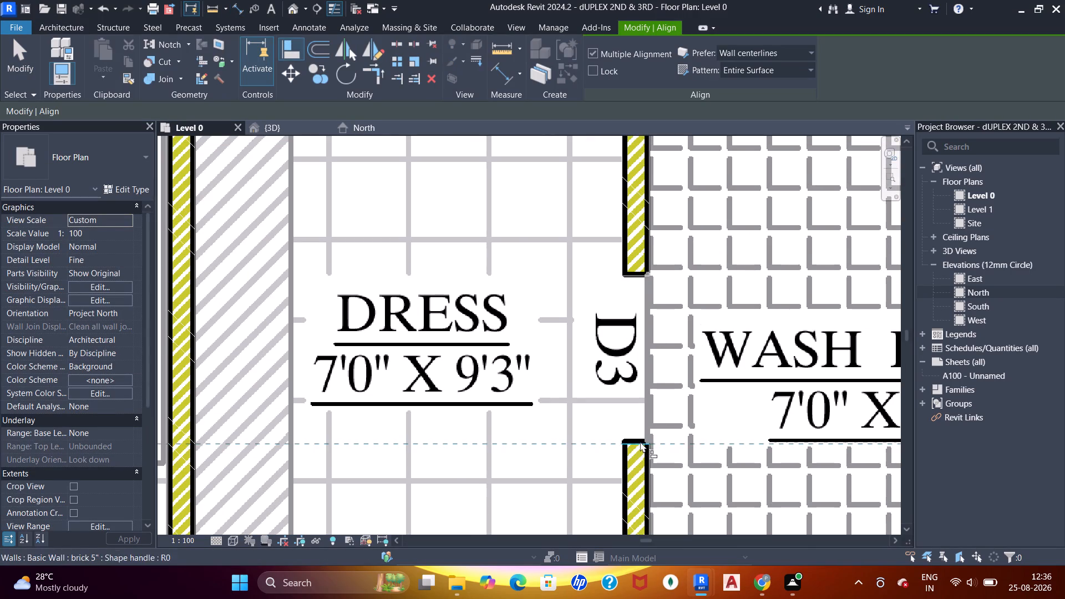
pyautogui.click(640, 275)
pyautogui.press('Escape')
pyautogui.press('Escape')
pyautogui.press('Escape')
pyautogui.press('Escape')
pyautogui.press('Escape')
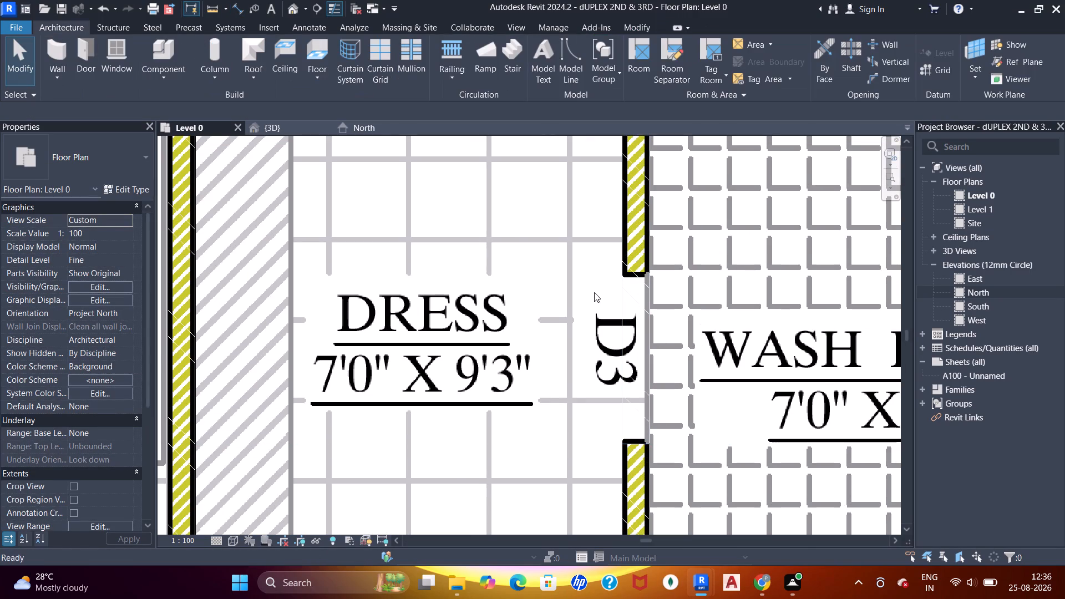
# Duplicate the d2 door type of the Doors_IntSgl family as a new type named D3.
pyautogui.write('DR')
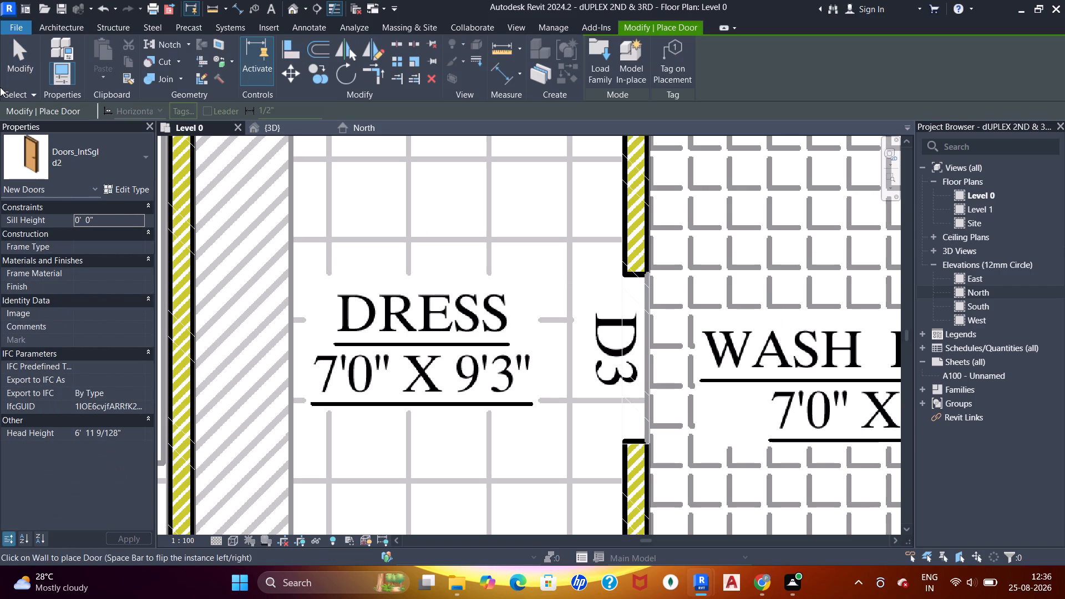
pyautogui.click(117, 187)
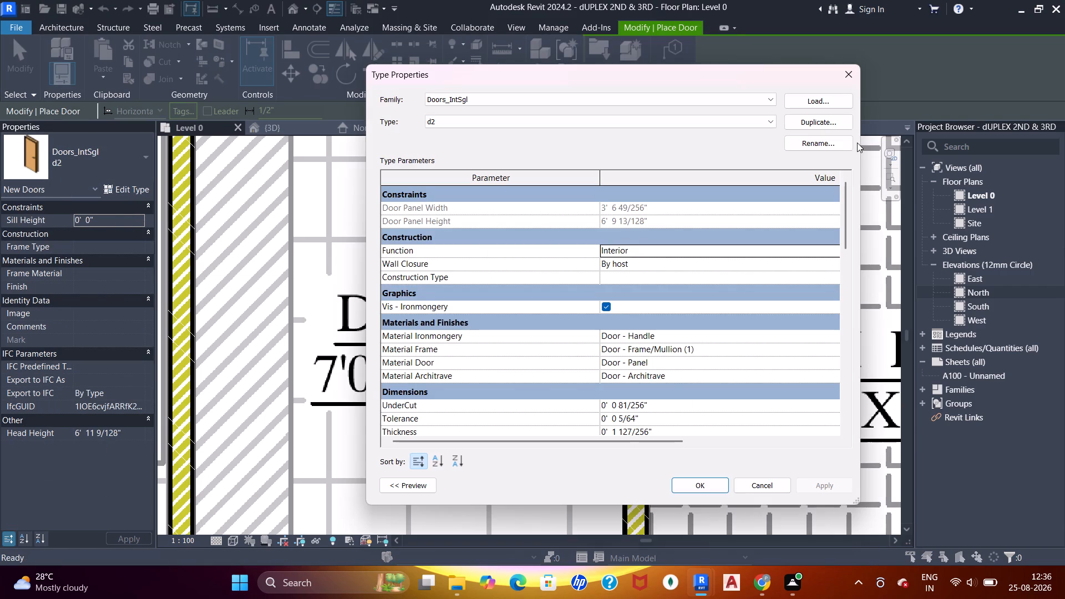
pyautogui.click(835, 129)
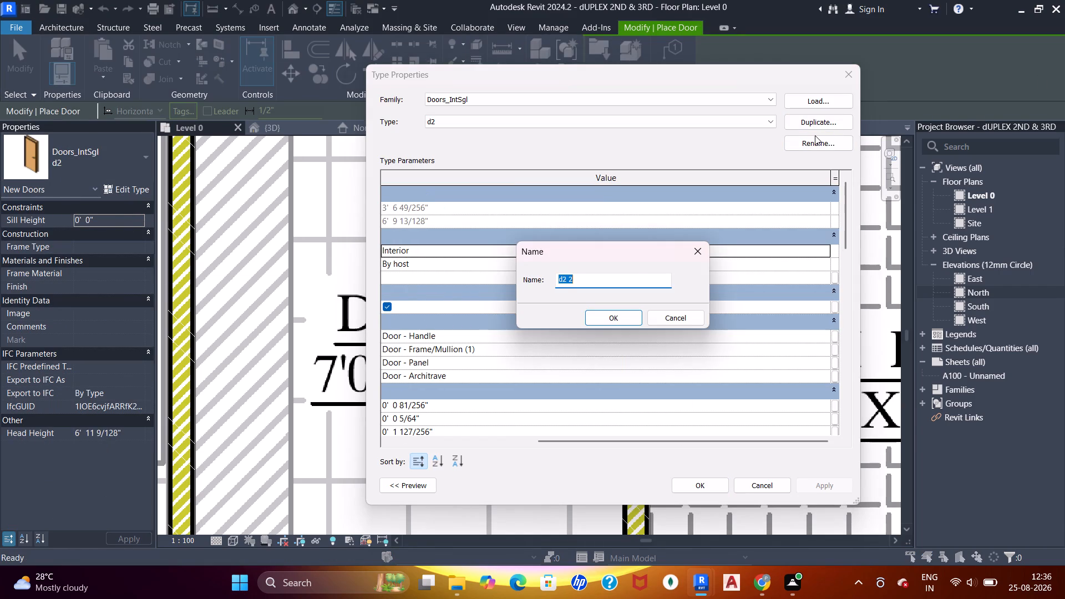
pyautogui.press('d')
pyautogui.press('3')
pyautogui.press('Return')
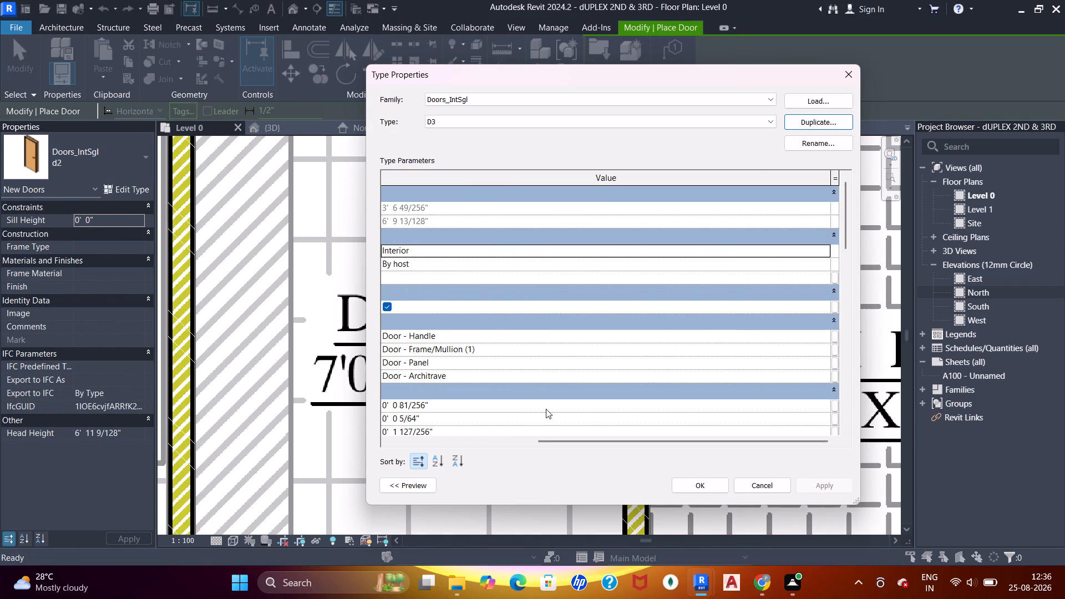
# Set the D3 door type's rough width to 2' 7.5".
pyautogui.moveTo(536, 444); pyautogui.dragTo(440, 441)
pyautogui.scroll(-4, 487, 348)
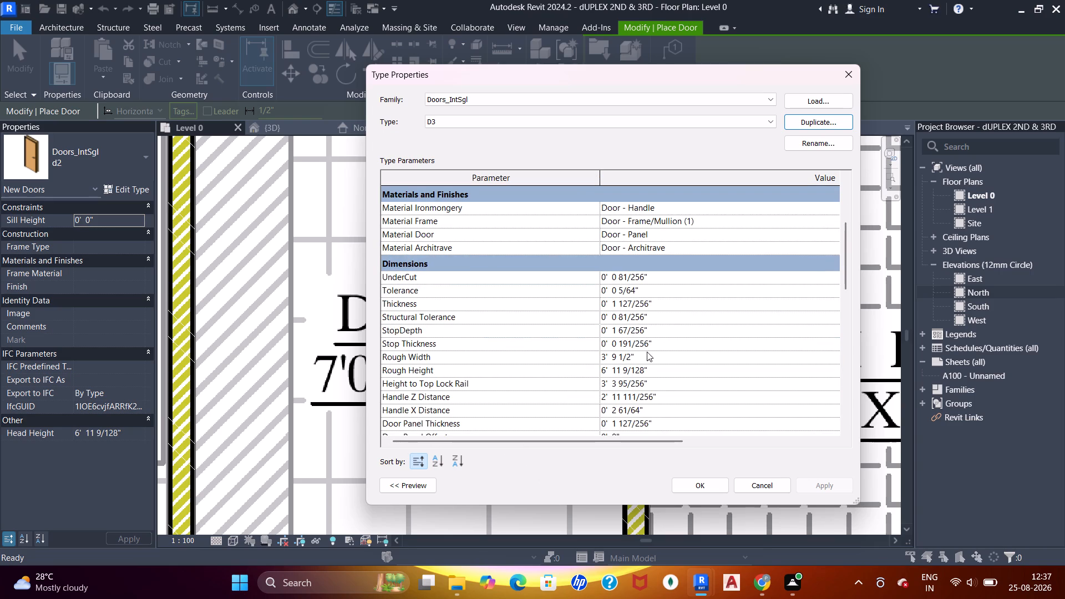
pyautogui.click(649, 355)
pyautogui.press('2')
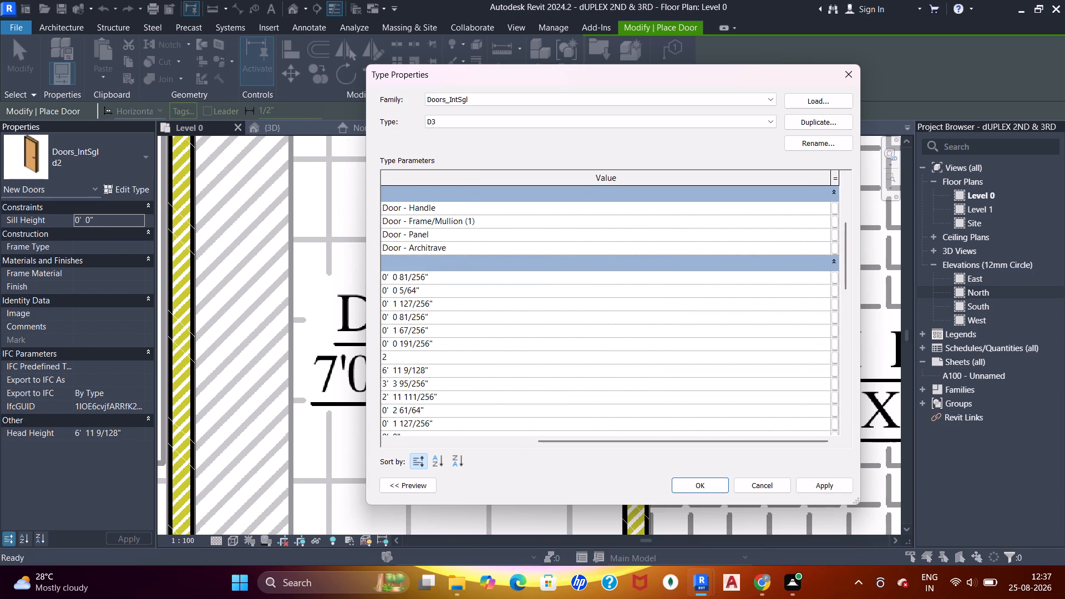
pyautogui.press("'")
pyautogui.write('7.5"')
pyautogui.press('Return')
pyautogui.click(688, 489)
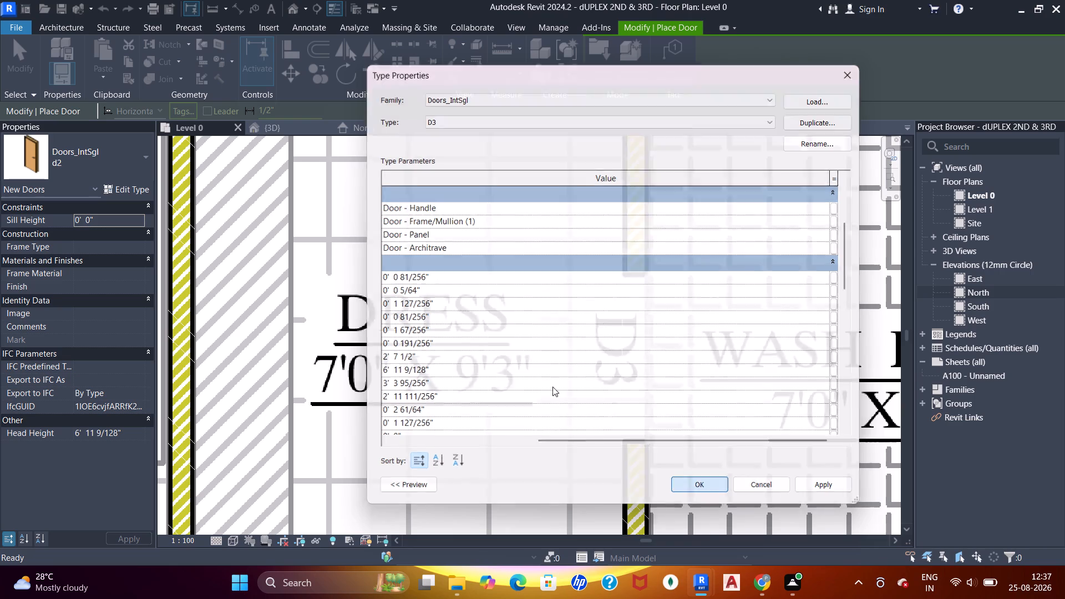
# Place the D3 door in the wall between the dress room and wash room, fitted to the D3 opening and swinging into the dress room.
pyautogui.scroll(4, 637, 358)
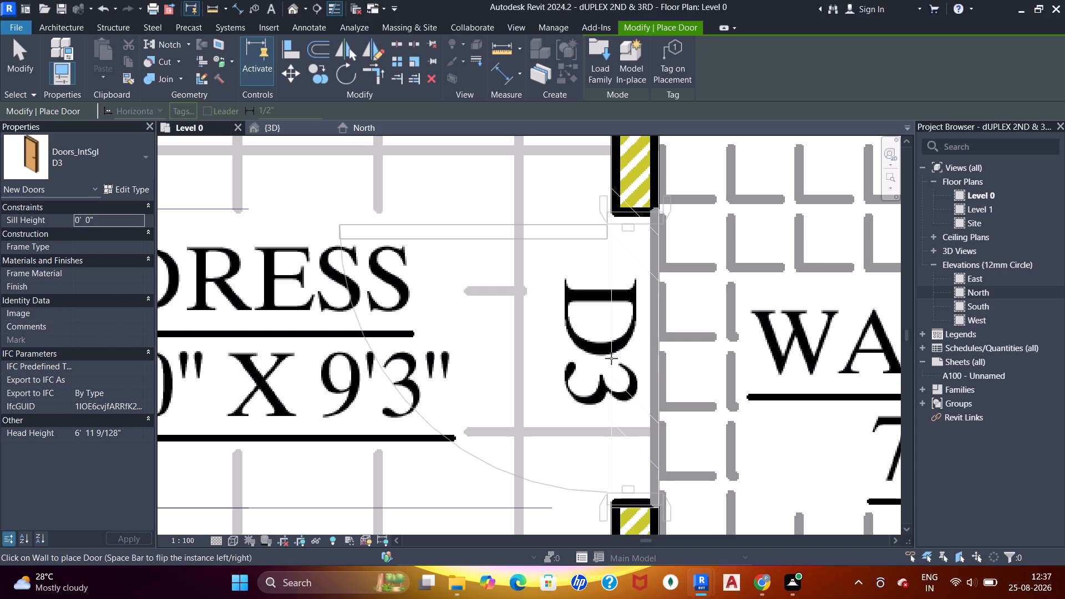
pyautogui.click(611, 358)
pyautogui.scroll(-4, 617, 356)
pyautogui.moveTo(625, 349); pyautogui.dragTo(586, 321, button='middle')
pyautogui.press('Escape')
pyautogui.press('Escape')
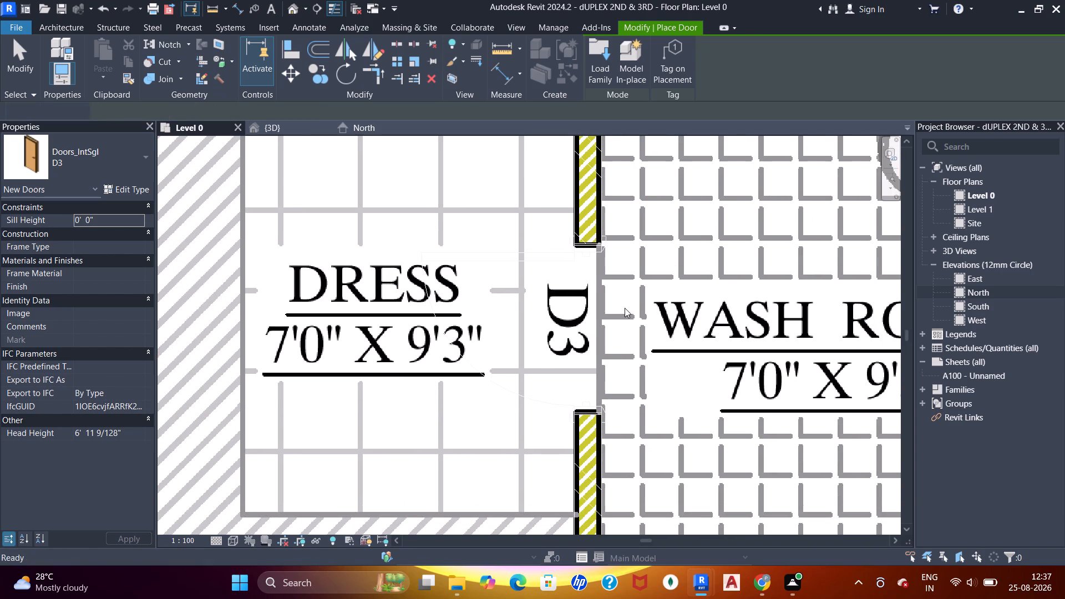
pyautogui.press('Escape')
pyautogui.press('Escape')
pyautogui.press('Escape')
# Measure the width of the D3/C opening in the wall between the utility and the open kitchen.
pyautogui.scroll(-9, 568, 278)
pyautogui.moveTo(498, 223); pyautogui.dragTo(503, 260, button='middle')
pyautogui.scroll(6, 512, 256)
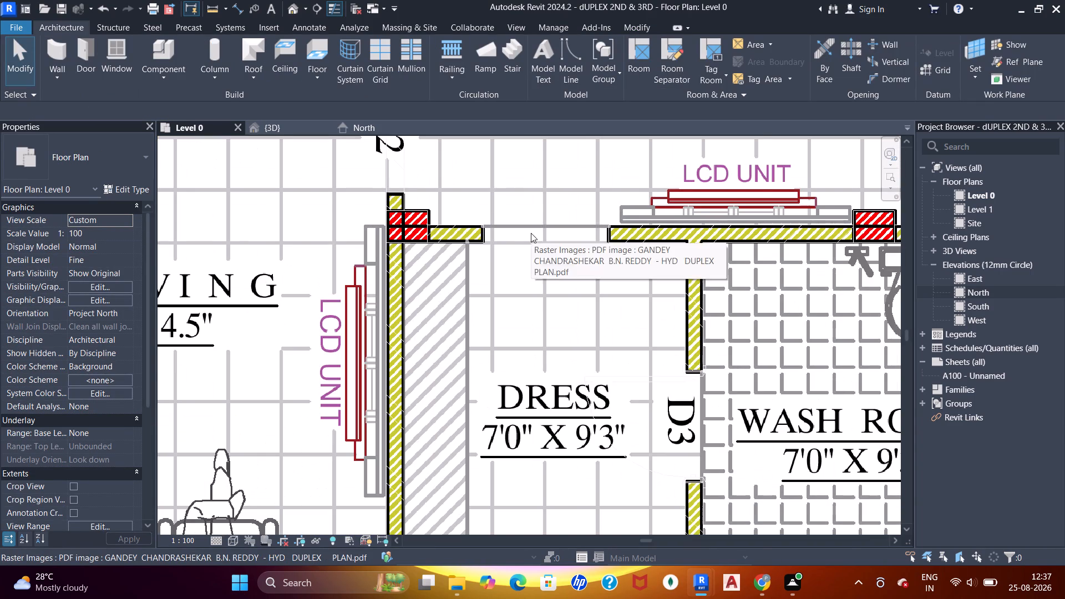
pyautogui.scroll(-5, 529, 233)
pyautogui.moveTo(537, 216); pyautogui.dragTo(539, 267, button='middle')
pyautogui.scroll(4, 539, 267)
pyautogui.scroll(-4, 539, 267)
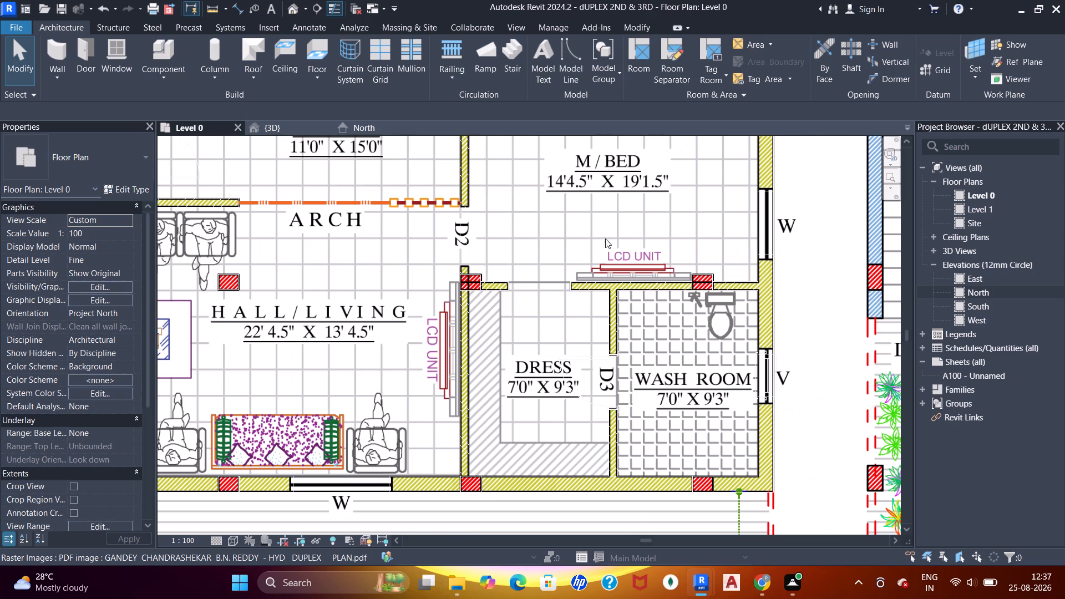
pyautogui.scroll(-2, 605, 238)
pyautogui.moveTo(514, 240); pyautogui.dragTo(525, 307, button='middle')
pyautogui.moveTo(561, 245); pyautogui.dragTo(552, 304, button='middle')
pyautogui.moveTo(541, 236); pyautogui.dragTo(529, 321, button='middle')
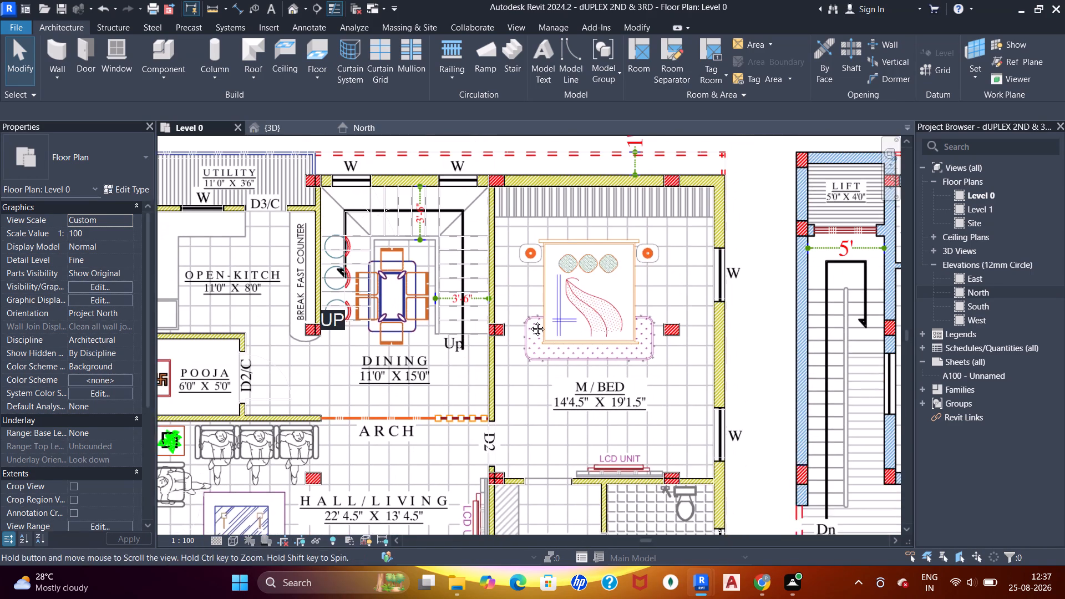
pyautogui.moveTo(529, 321); pyautogui.dragTo(529, 322, button='middle')
pyautogui.moveTo(414, 328); pyautogui.dragTo(549, 277, button='middle')
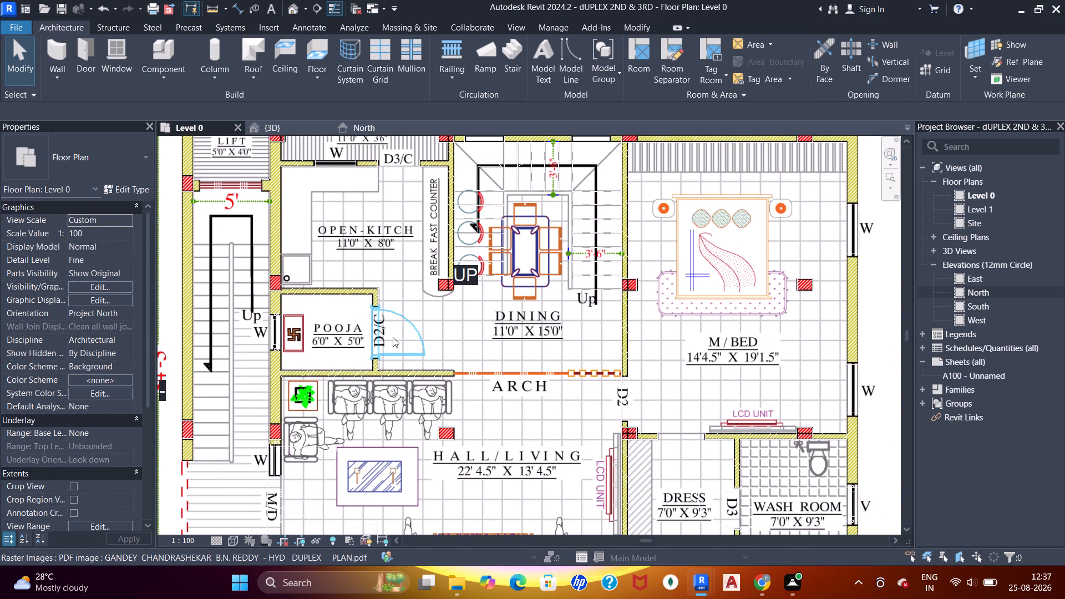
pyautogui.moveTo(383, 179); pyautogui.dragTo(440, 309, button='middle')
pyautogui.scroll(5, 452, 275)
pyautogui.scroll(4, 447, 328)
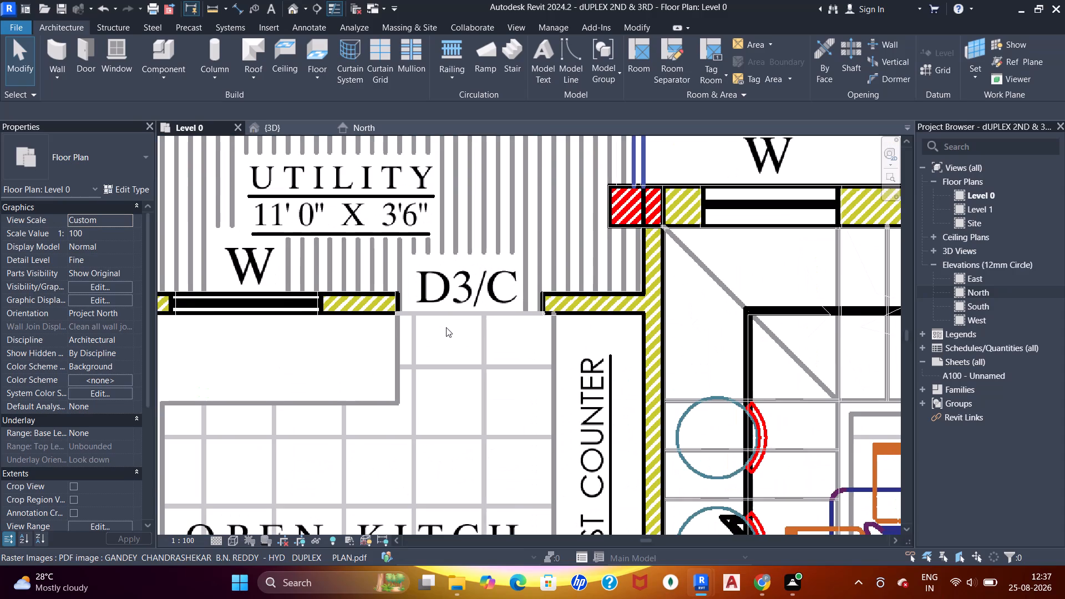
pyautogui.scroll(2, 394, 298)
pyautogui.write('DI')
pyautogui.click(395, 302)
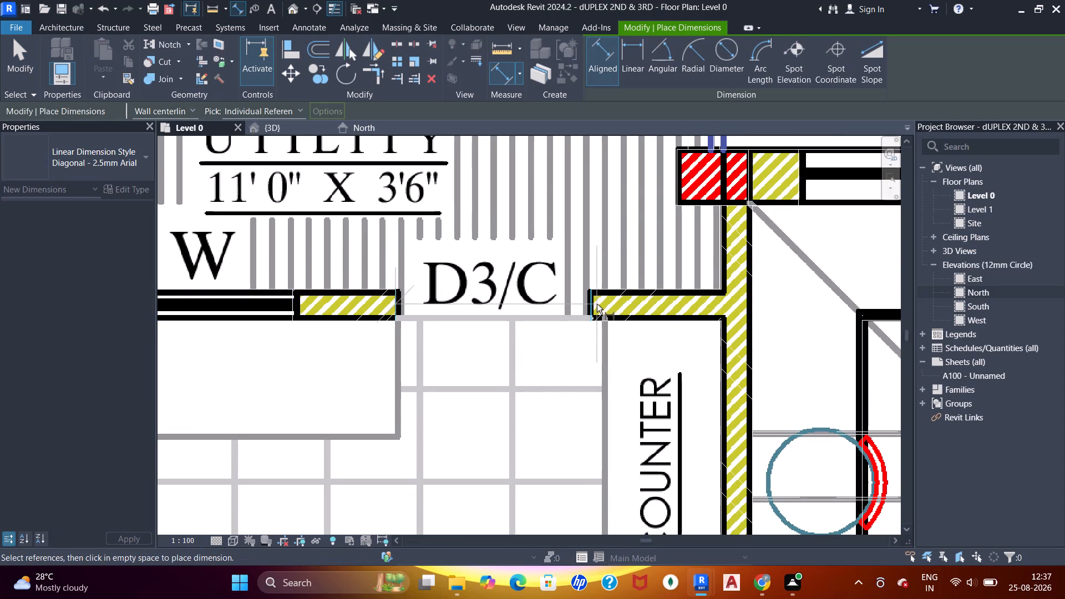
pyautogui.click(593, 304)
pyautogui.press('Escape')
pyautogui.press('Escape')
pyautogui.press('Escape')
pyautogui.press('Escape')
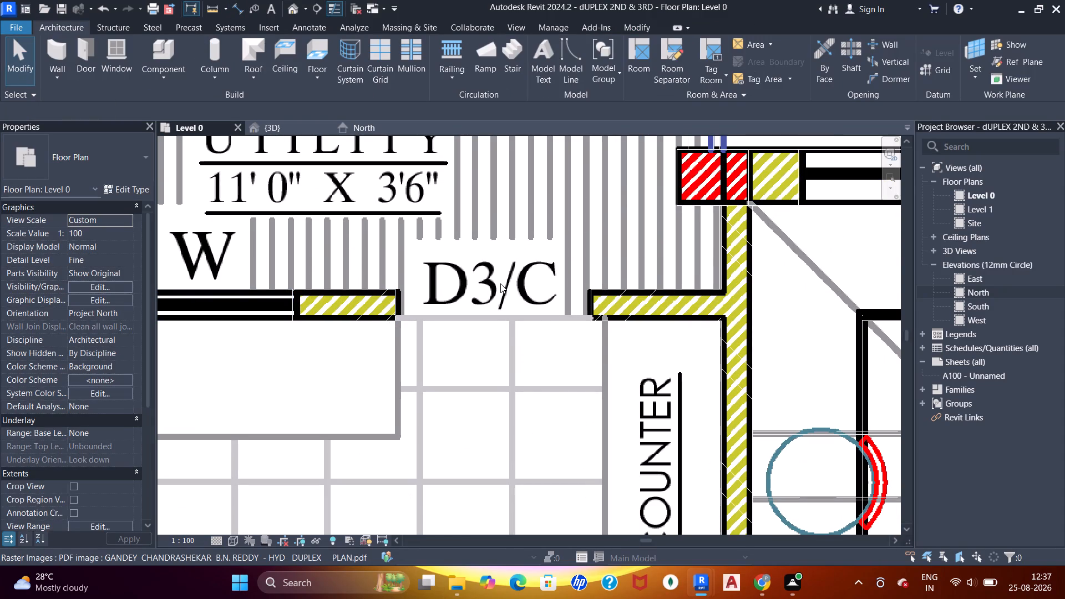
# Close the D3/C gap between the utility and open kitchen by aligning the facing wall ends.
pyautogui.press('a')
pyautogui.press('a')
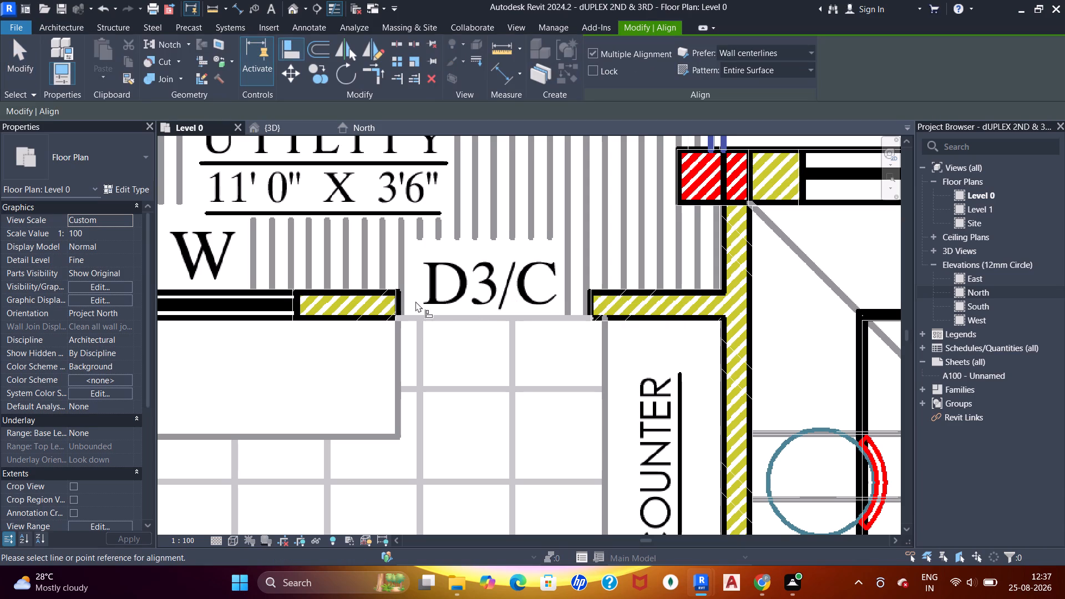
# Align the end of the 5" brick wall at the D3/C opening with the wall edge on the opening's opposite side.
pyautogui.click(400, 303)
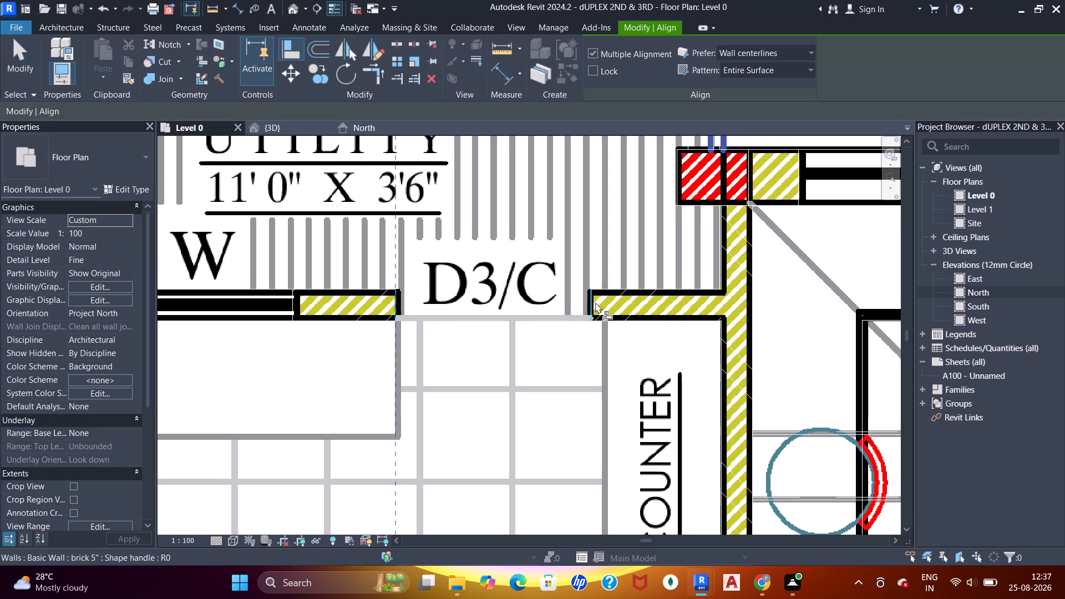
pyautogui.click(591, 299)
pyautogui.press('Escape')
pyautogui.press('Escape')
pyautogui.press('Escape')
# Place a Doors_IntSgl D3 door in the wall at the D3/C opening between the utility and the open kitchen.
pyautogui.press('d')
pyautogui.press('r')
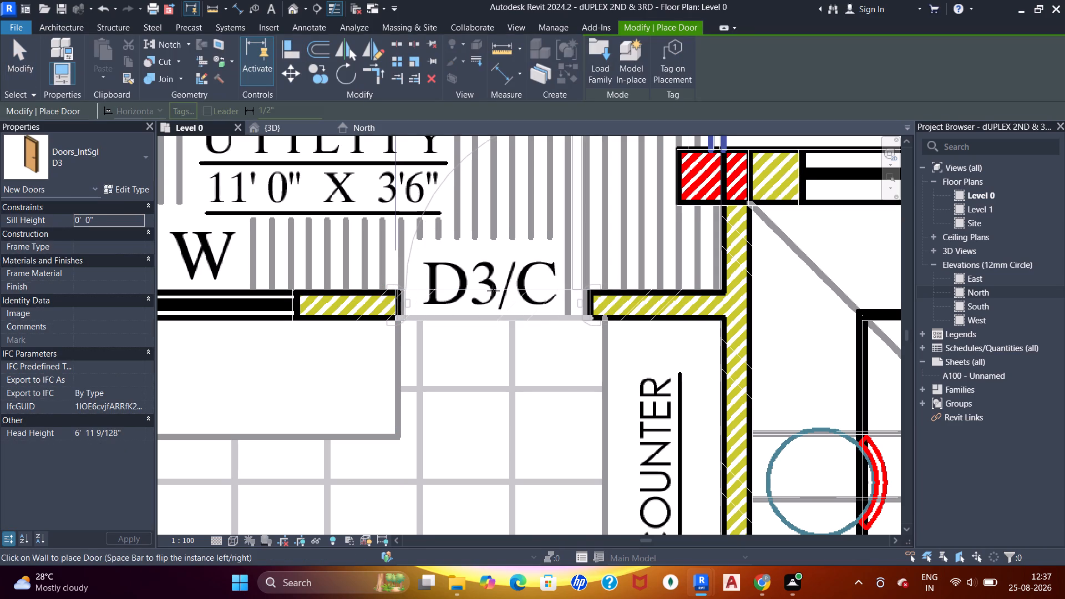
pyautogui.click(493, 291)
pyautogui.scroll(-10, 496, 286)
pyautogui.moveTo(468, 290); pyautogui.dragTo(480, 290, button='middle')
pyautogui.press('Escape')
pyautogui.press('Escape')
pyautogui.press('Escape')
# For the D2 opening beside the master bedroom, duplicate the Doors_IntSgl D3 type as D4.
pyautogui.scroll(-3, 451, 275)
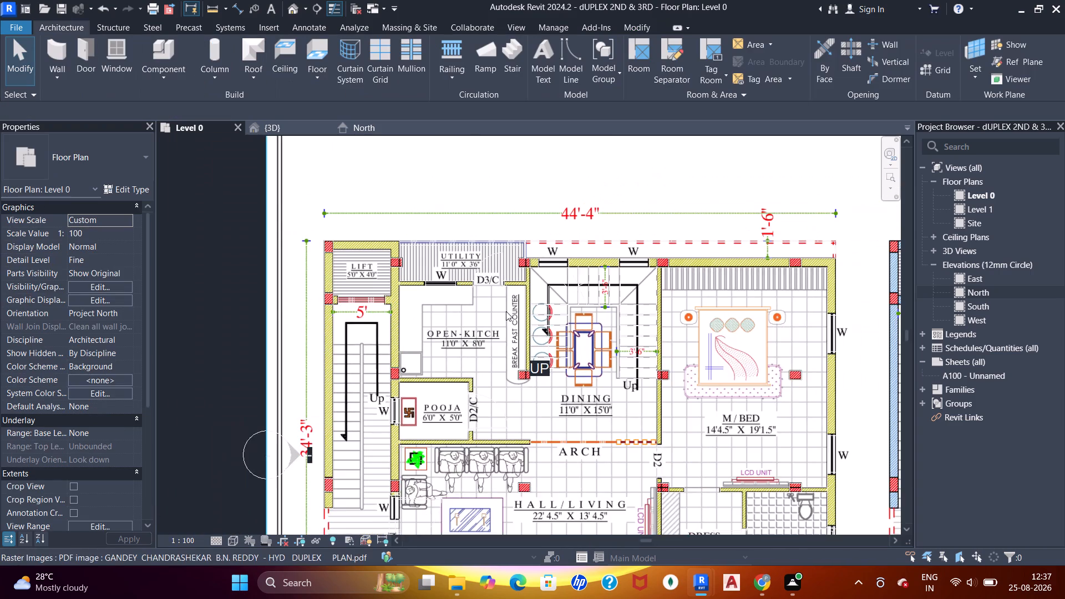
pyautogui.moveTo(506, 312); pyautogui.dragTo(439, 287, button='middle')
pyautogui.moveTo(629, 337); pyautogui.dragTo(625, 236, button='middle')
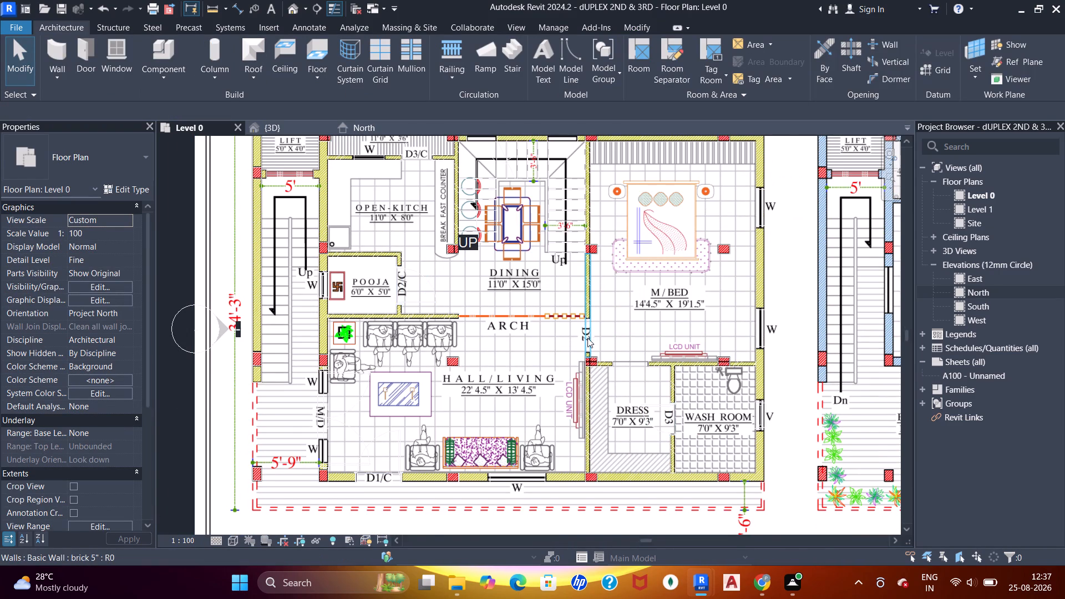
pyautogui.scroll(5, 587, 338)
pyautogui.press('Escape')
pyautogui.scroll(4, 587, 319)
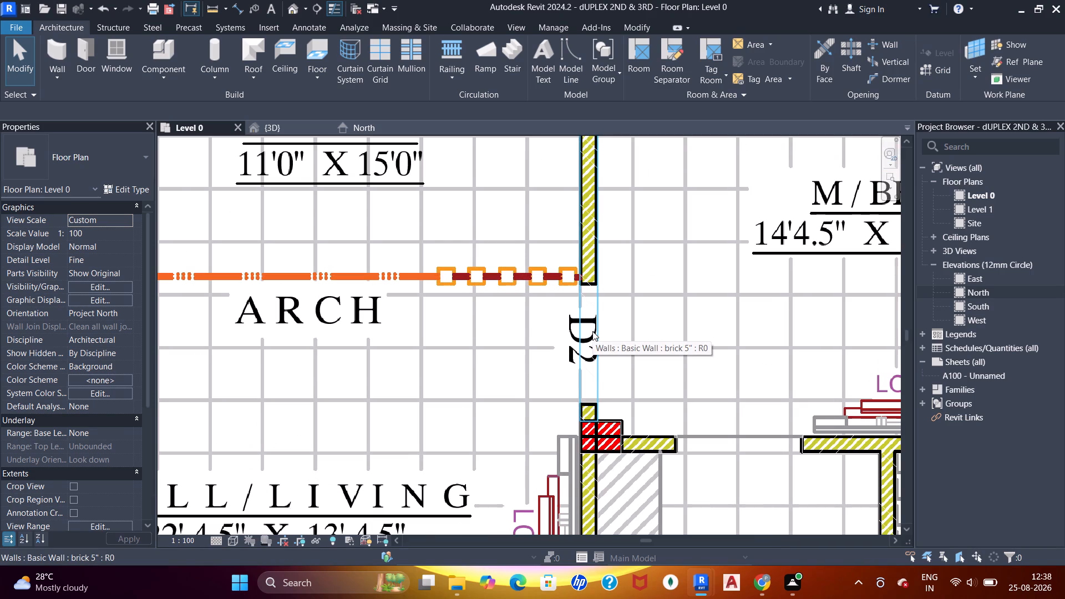
pyautogui.scroll(-1, 592, 331)
pyautogui.scroll(1, 592, 331)
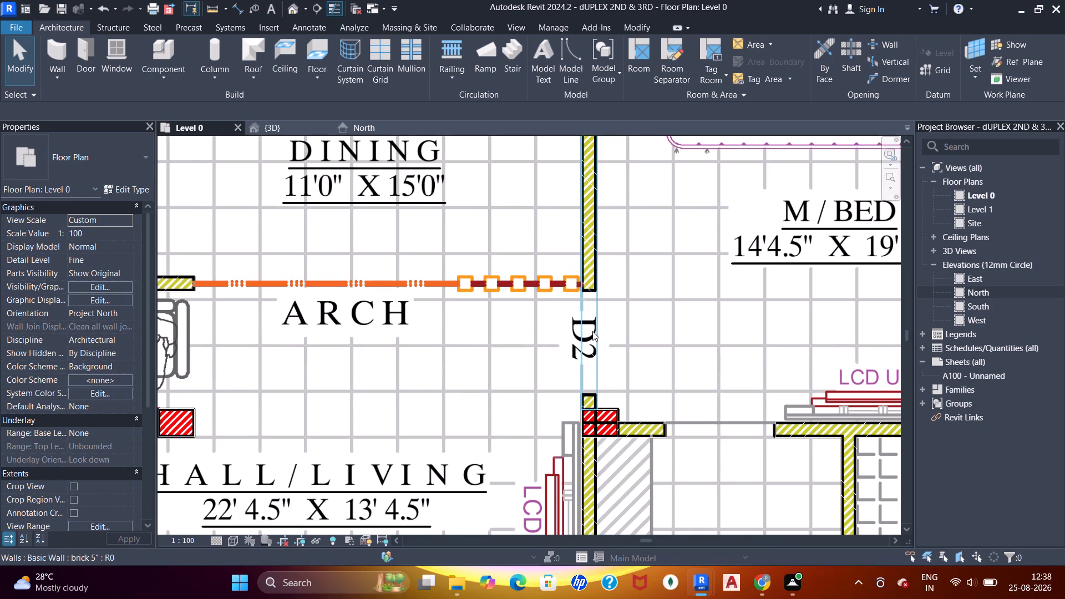
pyautogui.scroll(1, 597, 443)
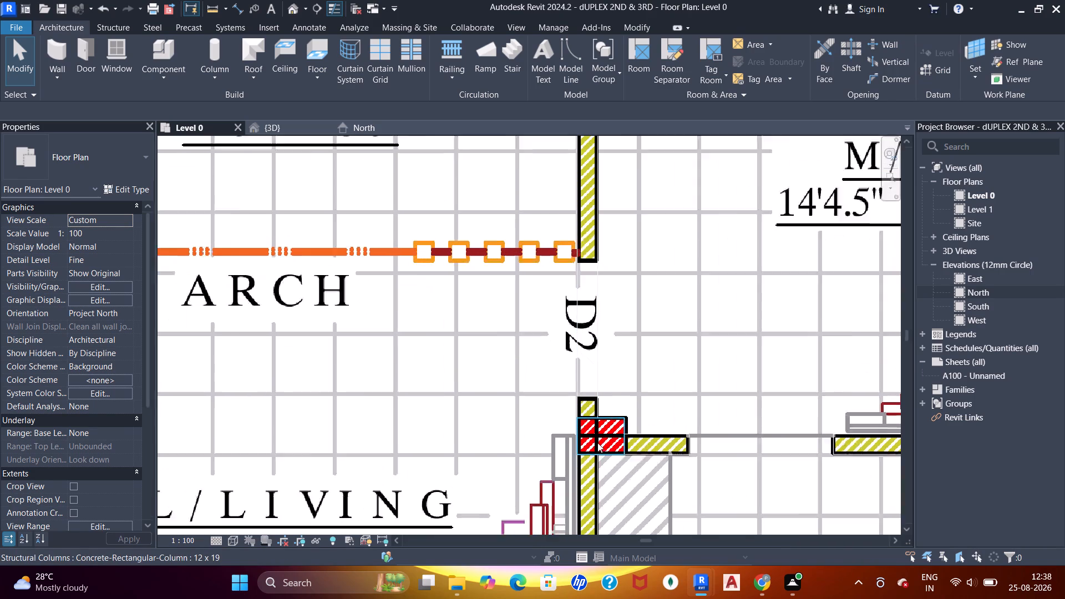
pyautogui.scroll(1, 597, 443)
pyautogui.scroll(-3, 562, 324)
pyautogui.moveTo(561, 328); pyautogui.dragTo(534, 339, button='middle')
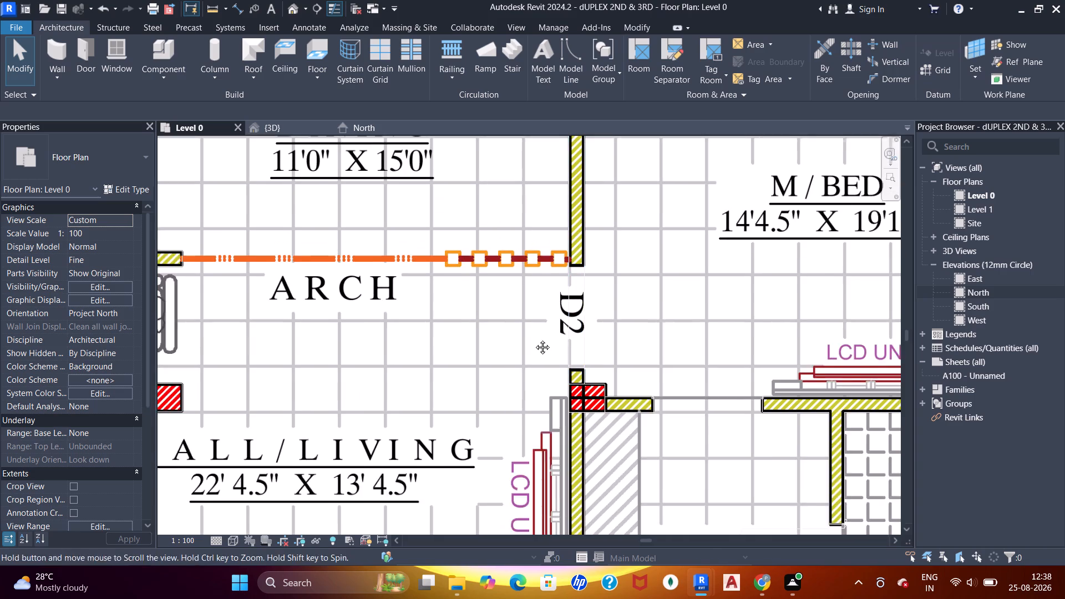
pyautogui.moveTo(534, 339); pyautogui.dragTo(531, 339, button='middle')
pyautogui.press('Escape')
pyautogui.press('Escape')
pyautogui.press('Escape')
pyautogui.write('DR')
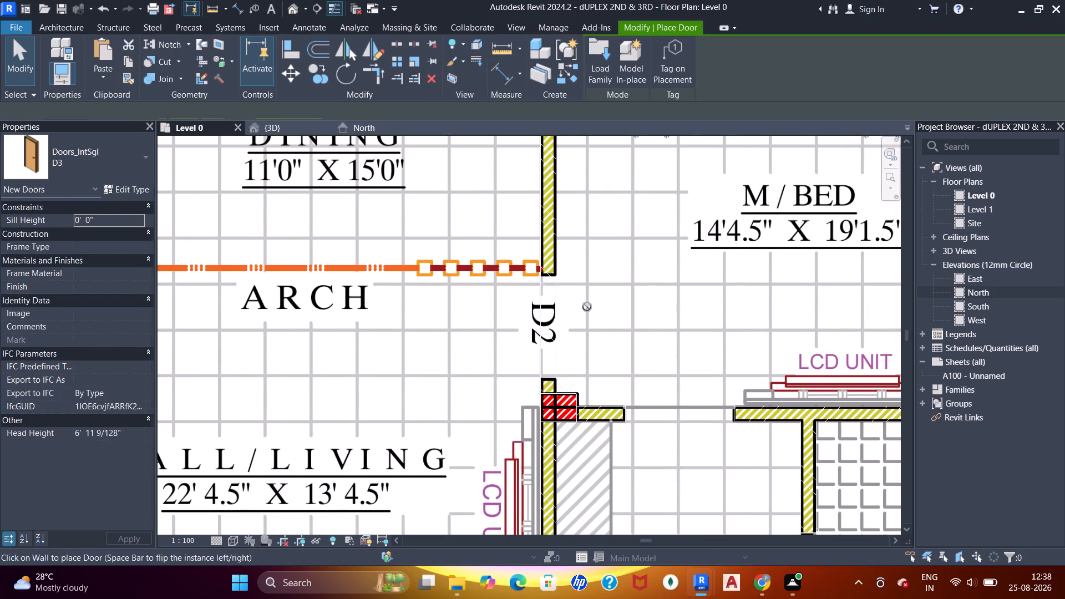
pyautogui.scroll(5, 539, 326)
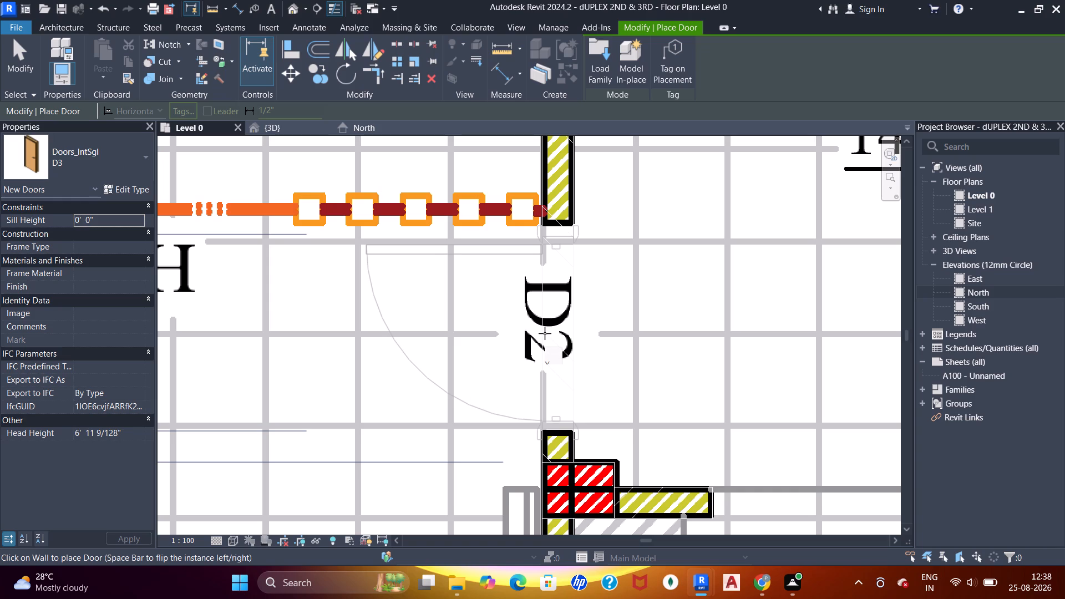
pyautogui.click(121, 187)
pyautogui.scroll(-3, 628, 347)
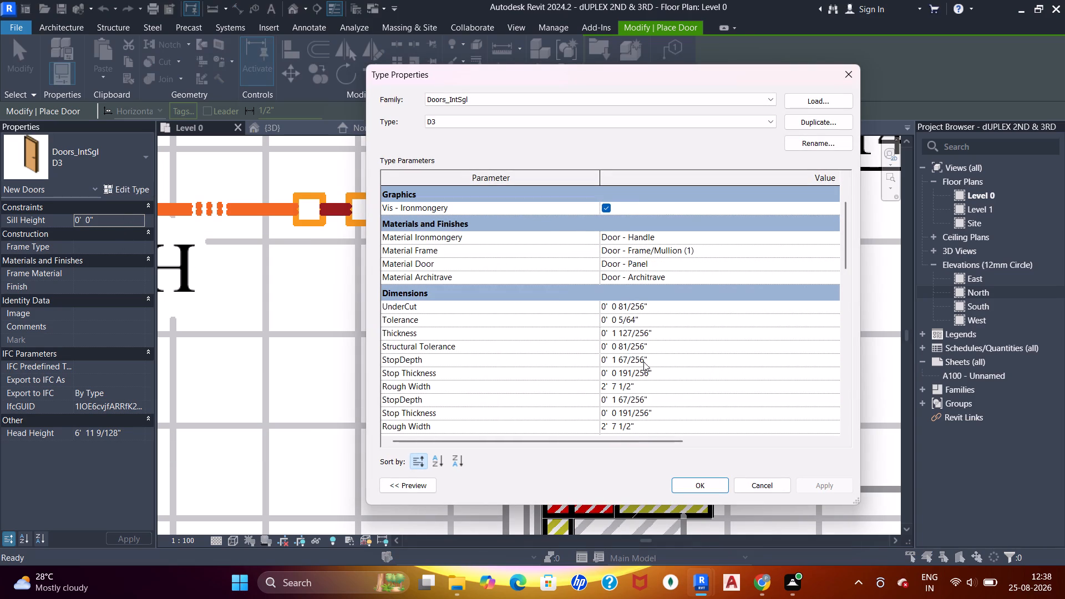
pyautogui.click(807, 126)
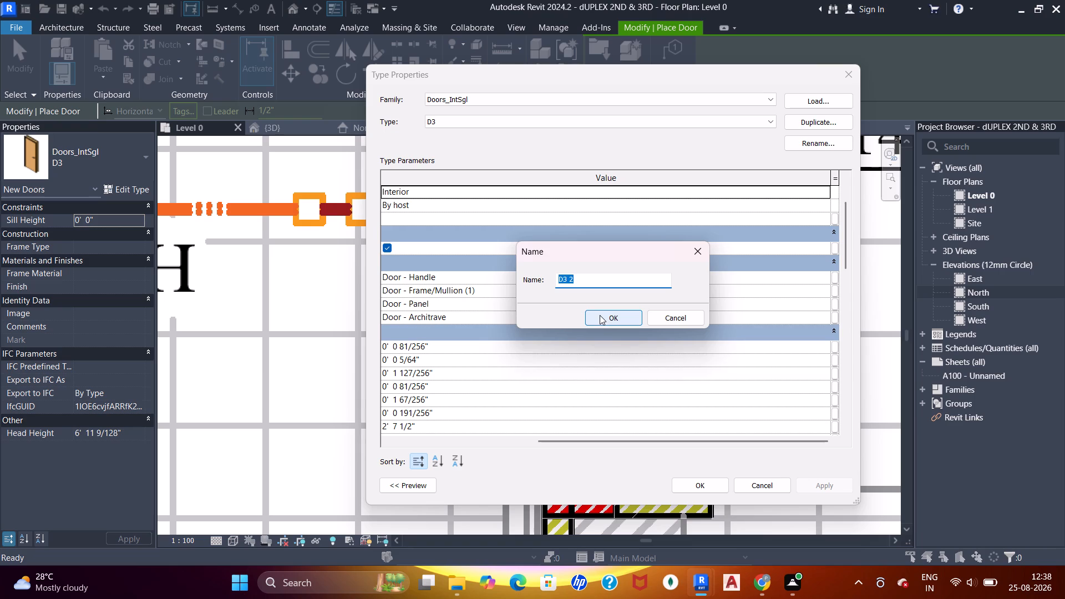
pyautogui.press('d')
pyautogui.press('4')
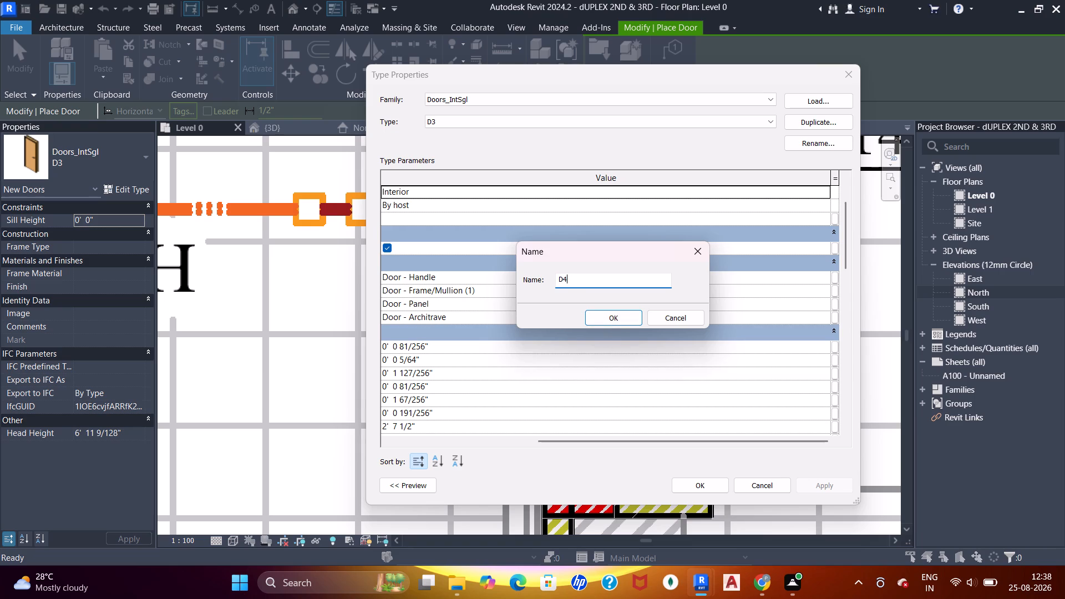
pyautogui.press('Return')
# Set the D4 door type's Rough Width to 2'8.5".
pyautogui.scroll(-4, 510, 367)
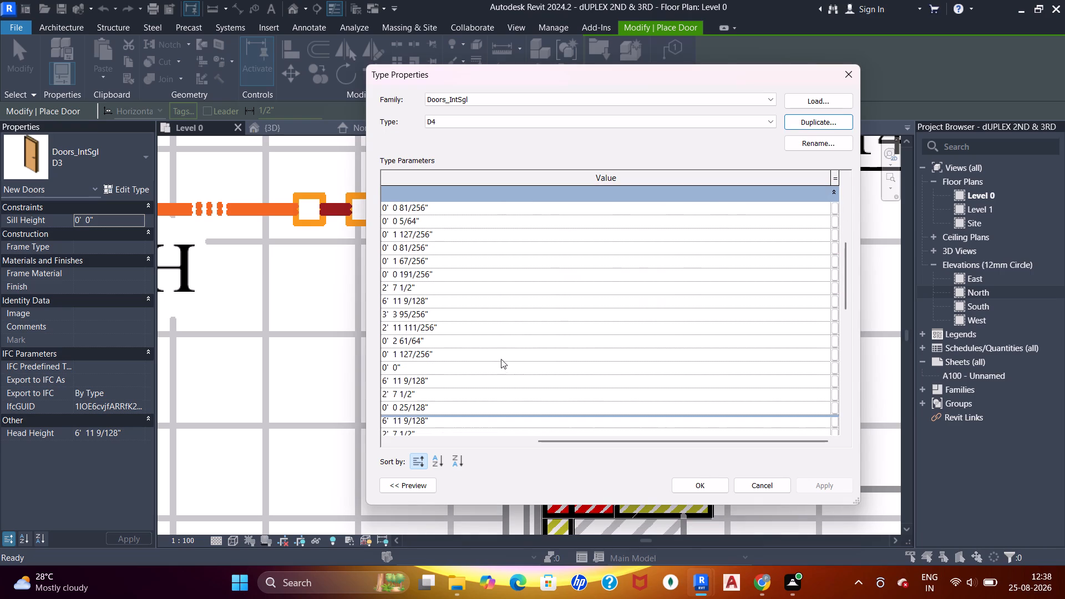
pyautogui.click(475, 288)
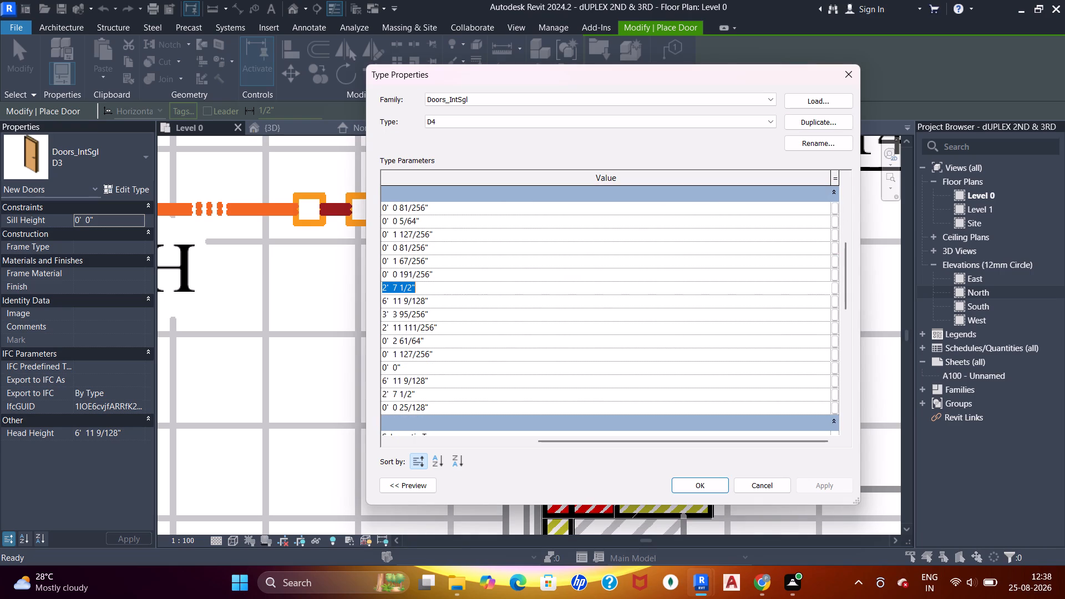
pyautogui.write("2'8.5")
pyautogui.hotkey('shift', '"')
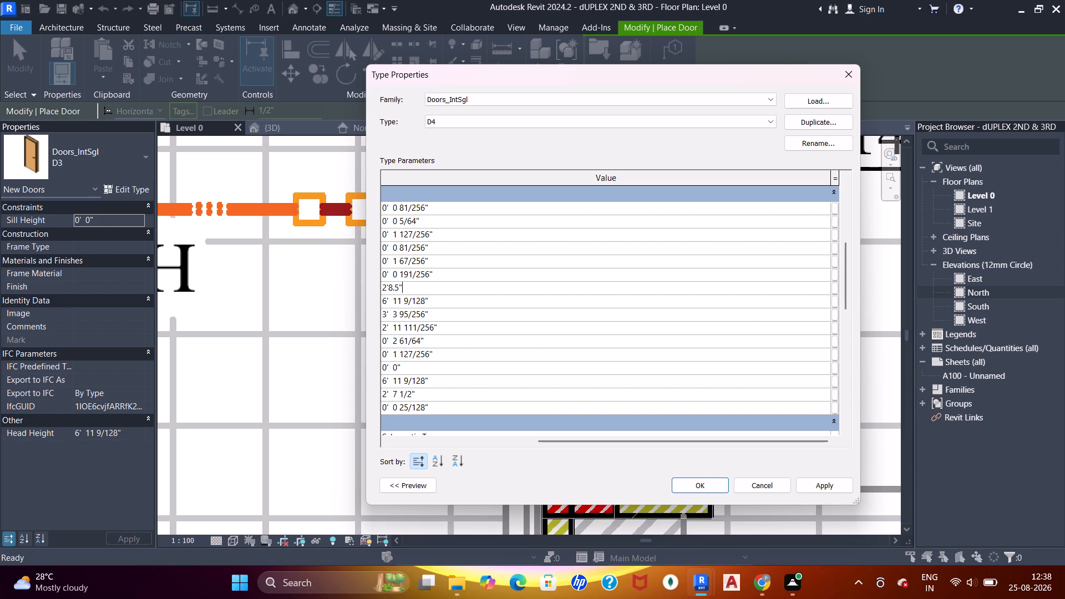
pyautogui.press('Return')
pyautogui.click(677, 478)
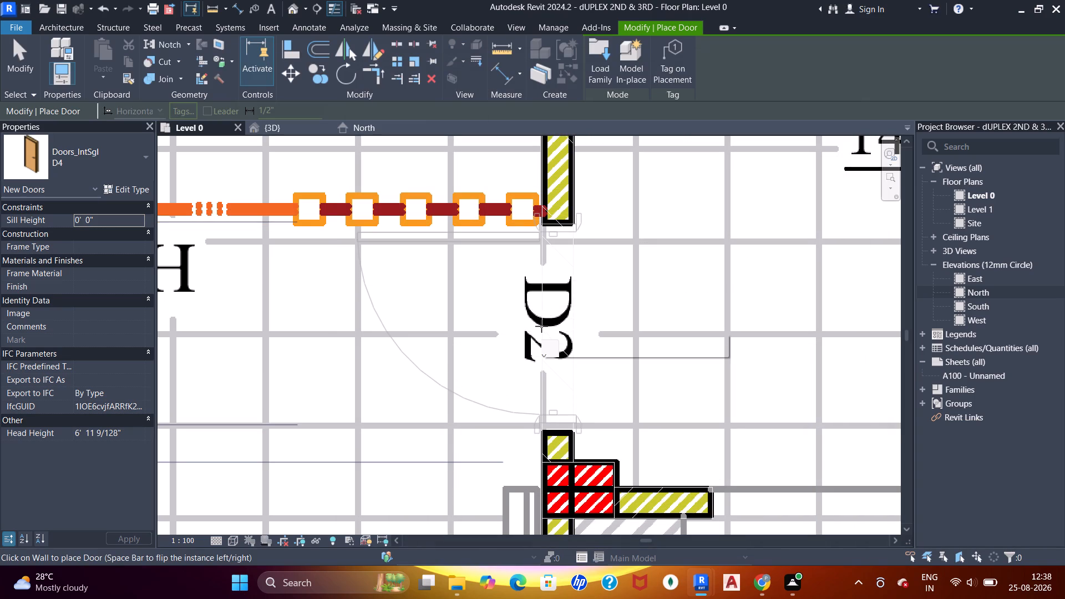
# Place the D4 door in the 5" brick wall at the D2 opening beside the master bedroom.
pyautogui.click(541, 326)
pyautogui.press('Escape')
pyautogui.press('Escape')
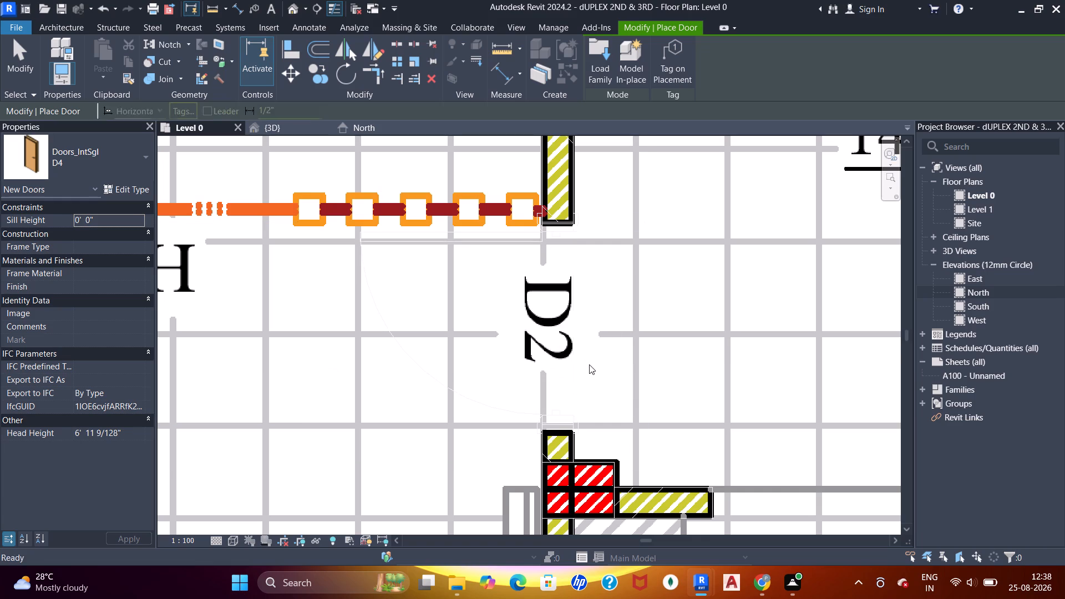
pyautogui.press('Escape')
pyautogui.press('Escape')
pyautogui.press('Escape')
# Examine the D4 door beside the master bedroom and the surrounding interior walls in the 3D view.
pyautogui.click(278, 124)
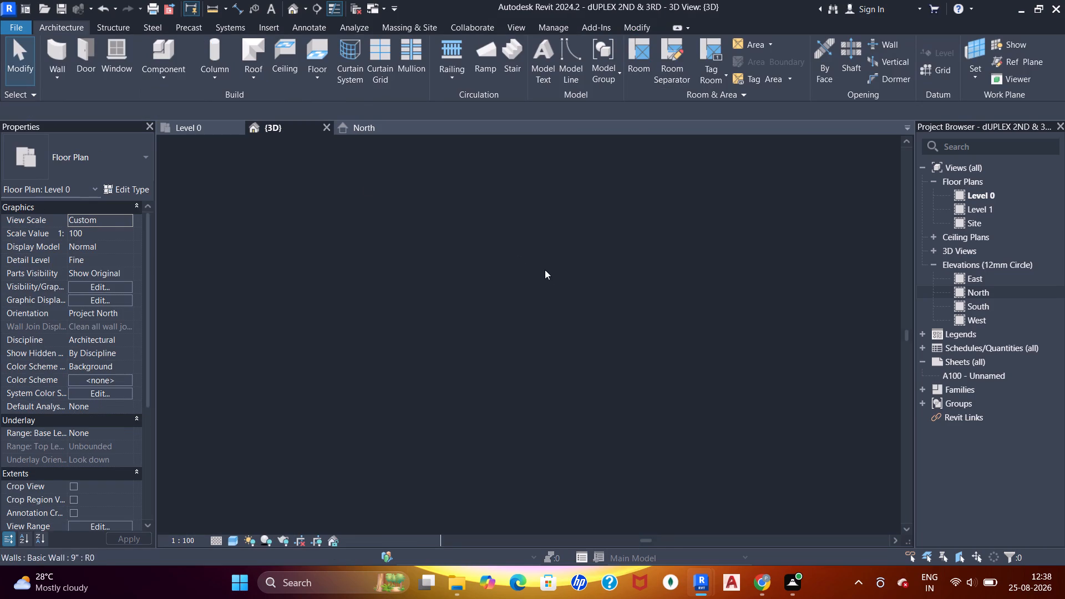
pyautogui.scroll(-5, 555, 288)
pyautogui.keyDown('shift'); pyautogui.moveTo(583, 296); pyautogui.dragTo(419, 414, button='middle'); pyautogui.keyUp('shift')
pyautogui.keyDown('shift'); pyautogui.moveTo(550, 369); pyautogui.dragTo(444, 352, button='middle'); pyautogui.keyUp('shift')
pyautogui.keyDown('shift'); pyautogui.moveTo(600, 367); pyautogui.dragTo(568, 361, button='middle'); pyautogui.keyUp('shift')
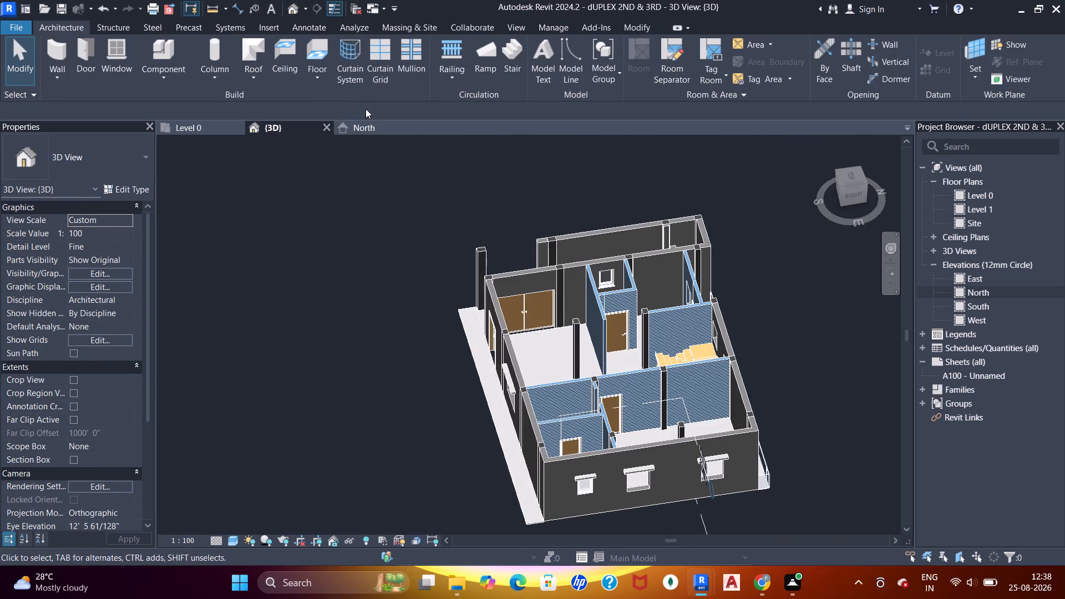
pyautogui.click(365, 123)
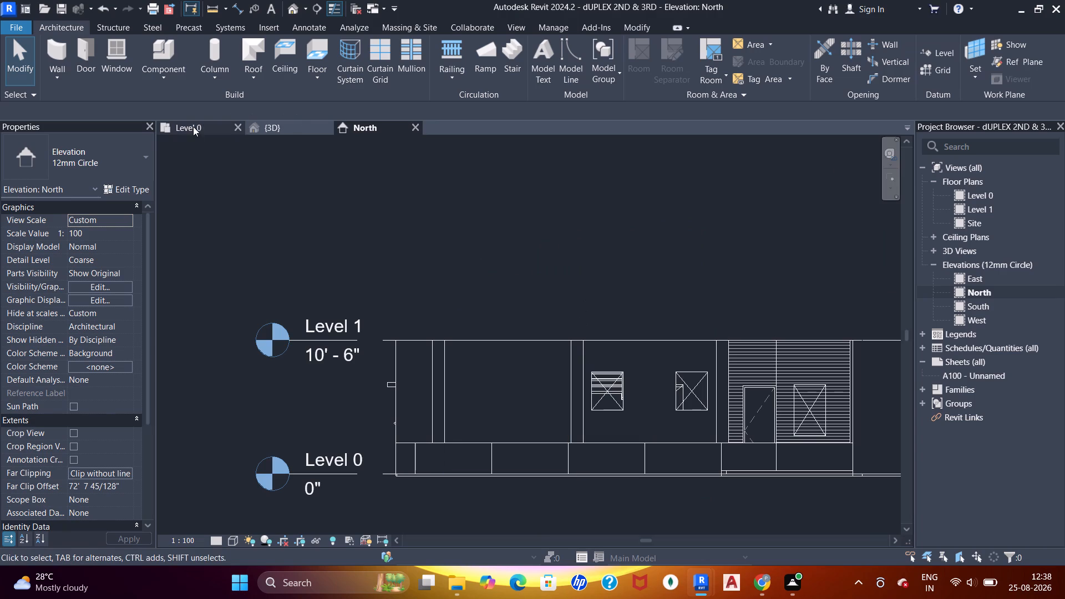
pyautogui.click(189, 125)
pyautogui.click(531, 323)
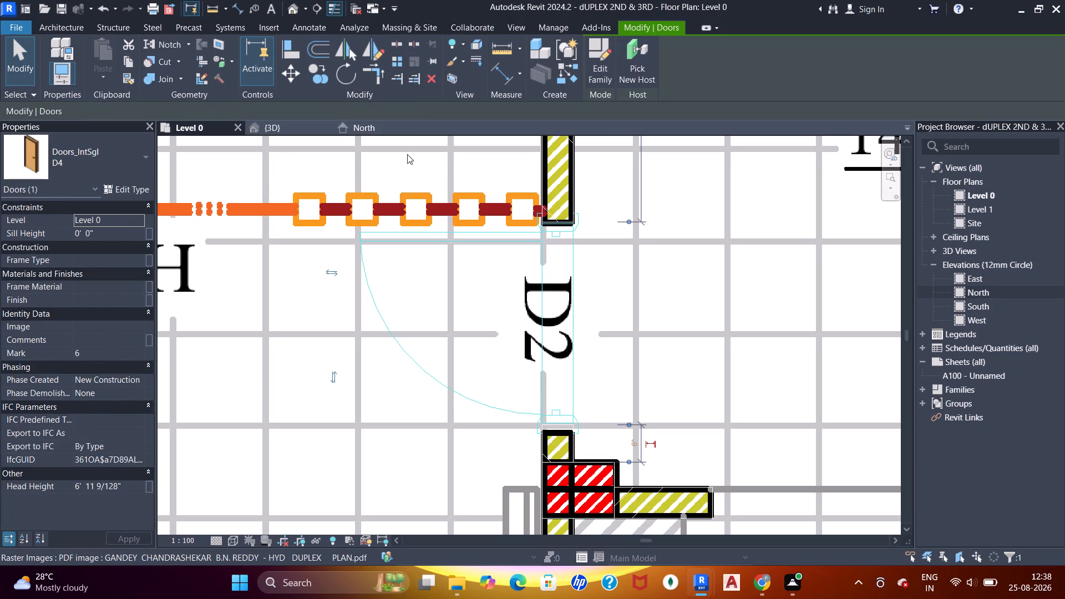
pyautogui.click(280, 129)
pyautogui.keyDown('shift'); pyautogui.moveTo(630, 400); pyautogui.dragTo(561, 346, button='middle'); pyautogui.keyUp('shift')
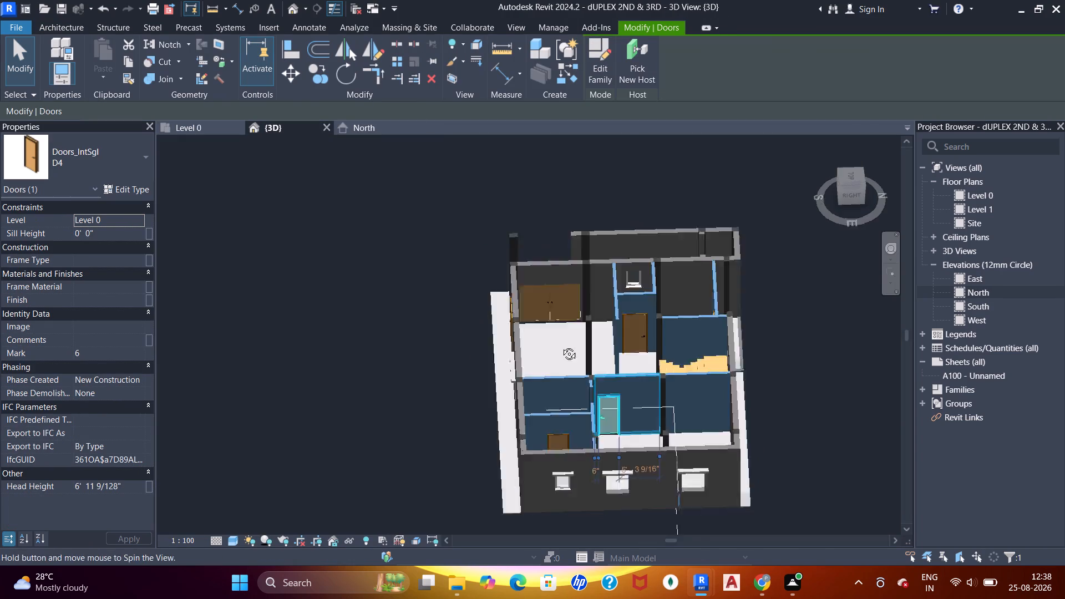
pyautogui.keyDown('shift'); pyautogui.moveTo(561, 346); pyautogui.dragTo(560, 345, button='middle'); pyautogui.keyUp('shift')
pyautogui.scroll(5, 584, 414)
pyautogui.keyDown('shift'); pyautogui.moveTo(621, 380); pyautogui.dragTo(640, 437, button='middle'); pyautogui.keyUp('shift')
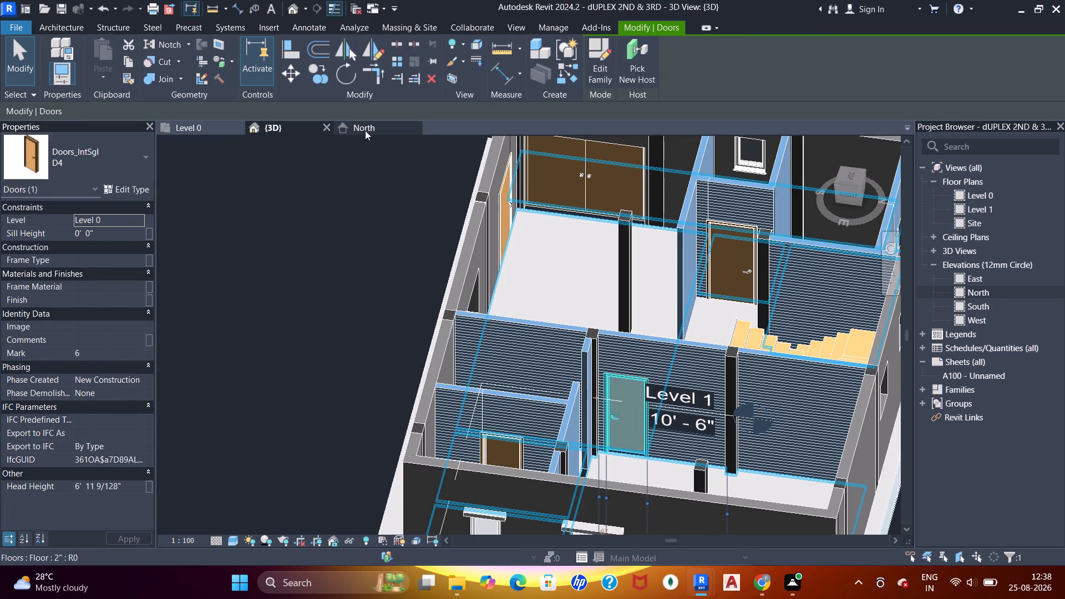
# Examine the wall, window and projecting floor slab in the north elevation.
pyautogui.click(365, 130)
pyautogui.press('Escape')
pyautogui.scroll(-2, 539, 251)
pyautogui.moveTo(546, 251); pyautogui.dragTo(440, 211, button='middle')
pyautogui.scroll(5, 323, 283)
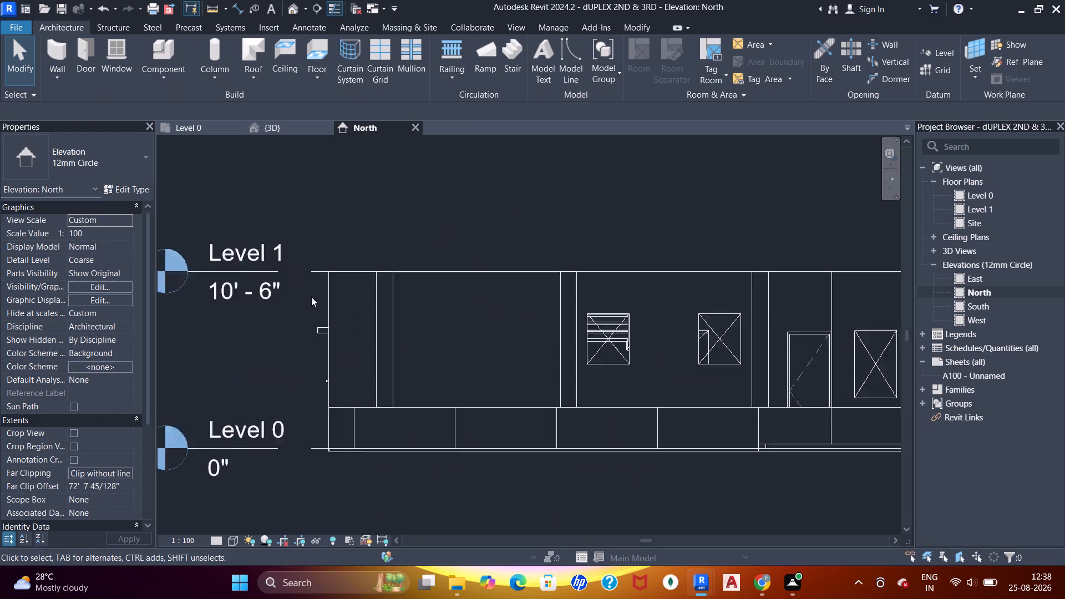
pyautogui.click(323, 331)
pyautogui.press('Escape')
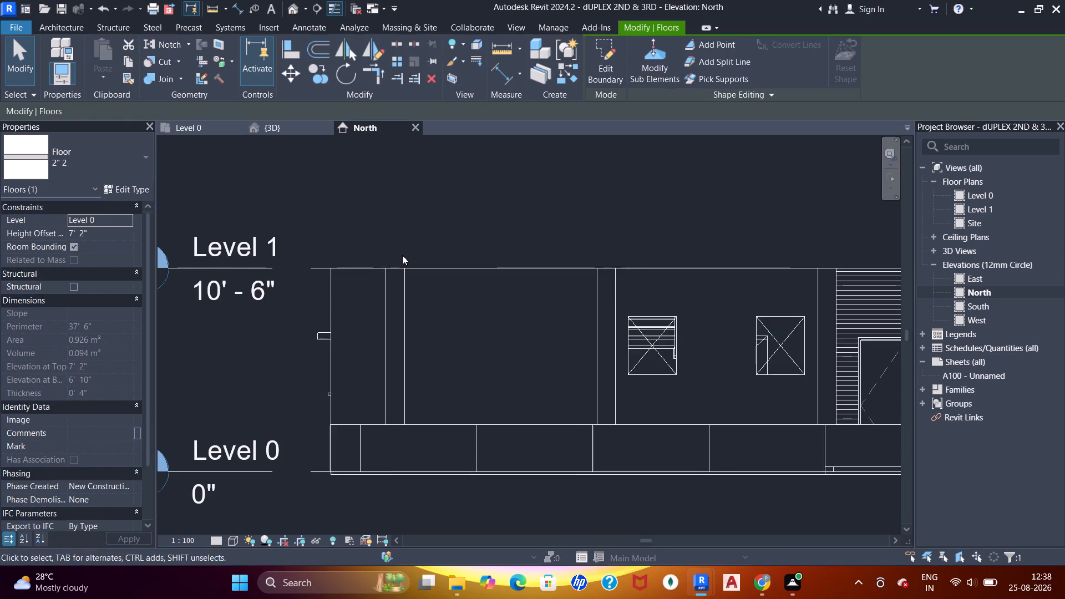
pyautogui.press('Escape')
pyautogui.scroll(-2, 413, 258)
pyautogui.moveTo(466, 255); pyautogui.dragTo(449, 242, button='middle')
pyautogui.scroll(9, 329, 327)
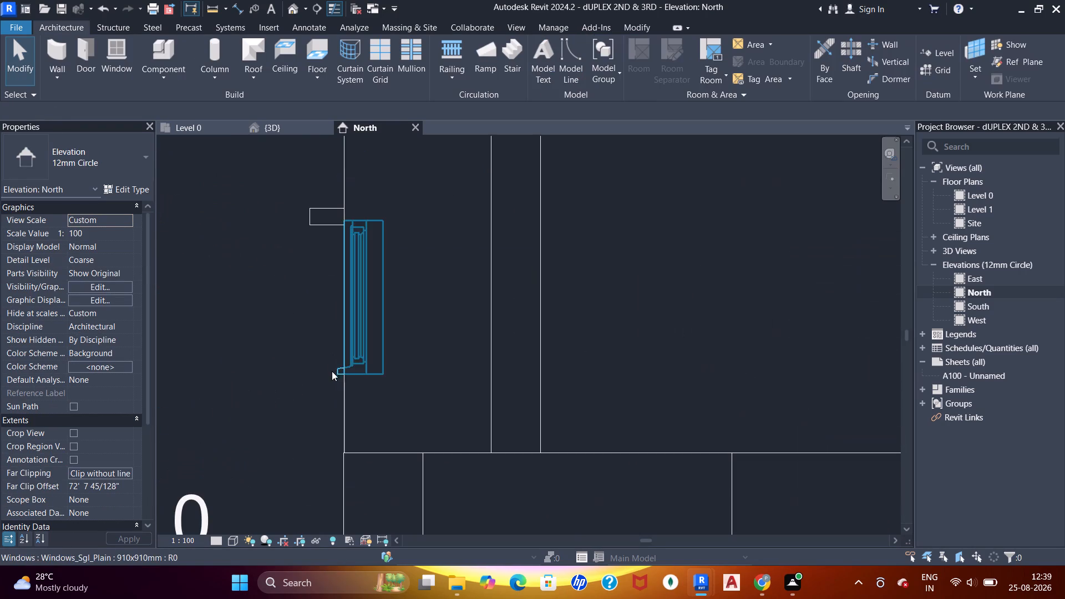
pyautogui.click(333, 366)
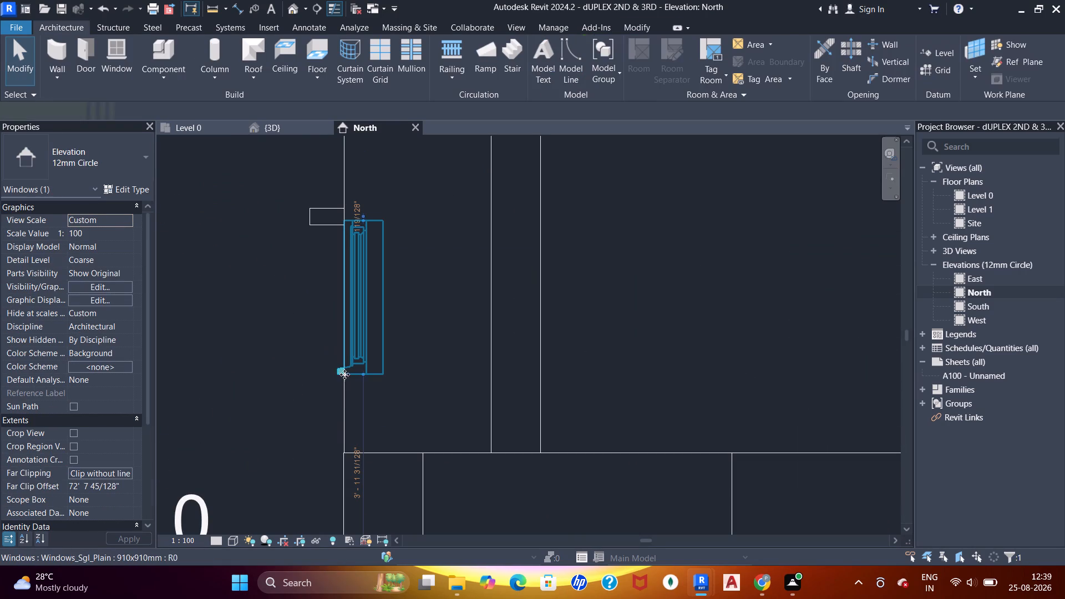
pyautogui.press('Escape')
pyautogui.press('Escape')
pyautogui.scroll(-9, 468, 258)
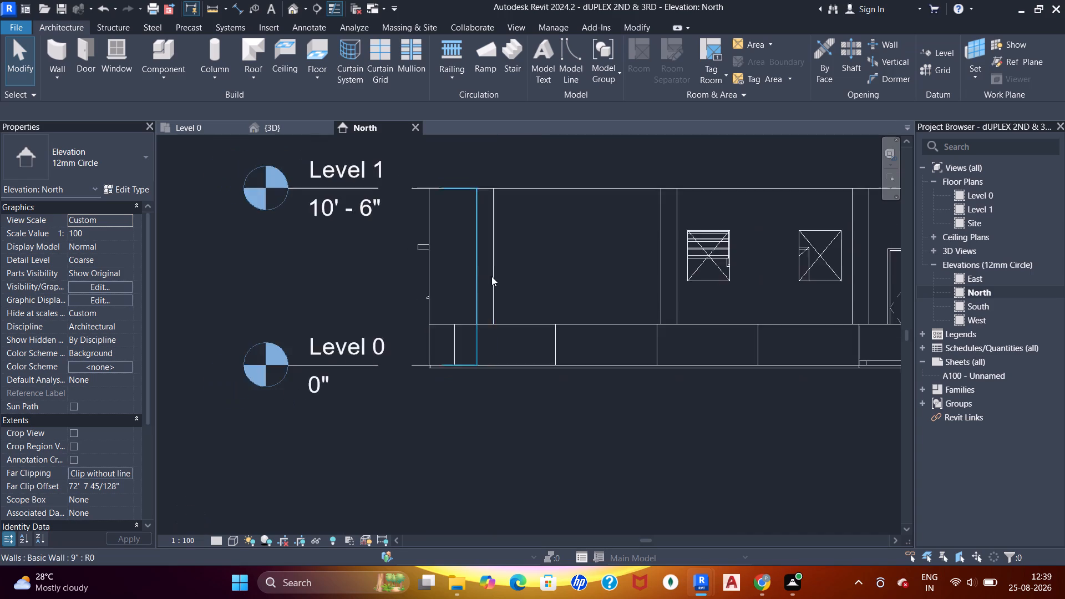
pyautogui.scroll(-2, 491, 276)
pyautogui.moveTo(567, 273); pyautogui.dragTo(348, 258, button='middle')
pyautogui.moveTo(407, 230); pyautogui.dragTo(532, 256, button='middle')
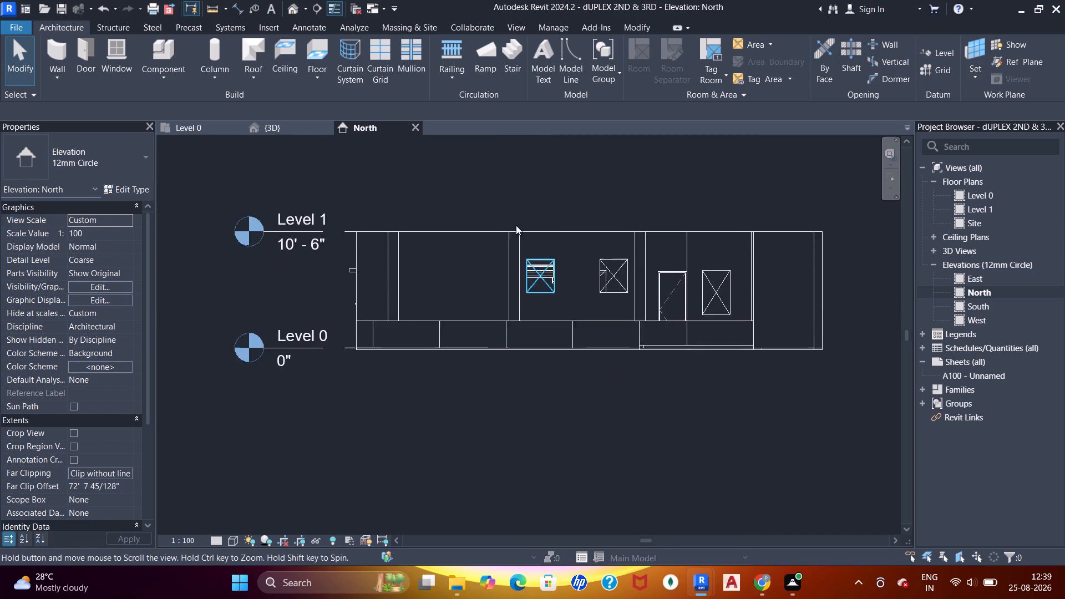
pyautogui.scroll(4, 433, 197)
# On the Level 0 plan, start loading a component family and browse to the beds folder inside SHUBHAM CITY.
pyautogui.click(182, 130)
pyautogui.scroll(-8, 548, 308)
pyautogui.scroll(-3, 702, 289)
pyautogui.moveTo(697, 281); pyautogui.dragTo(501, 319, button='middle')
pyautogui.moveTo(504, 218); pyautogui.dragTo(519, 338, button='middle')
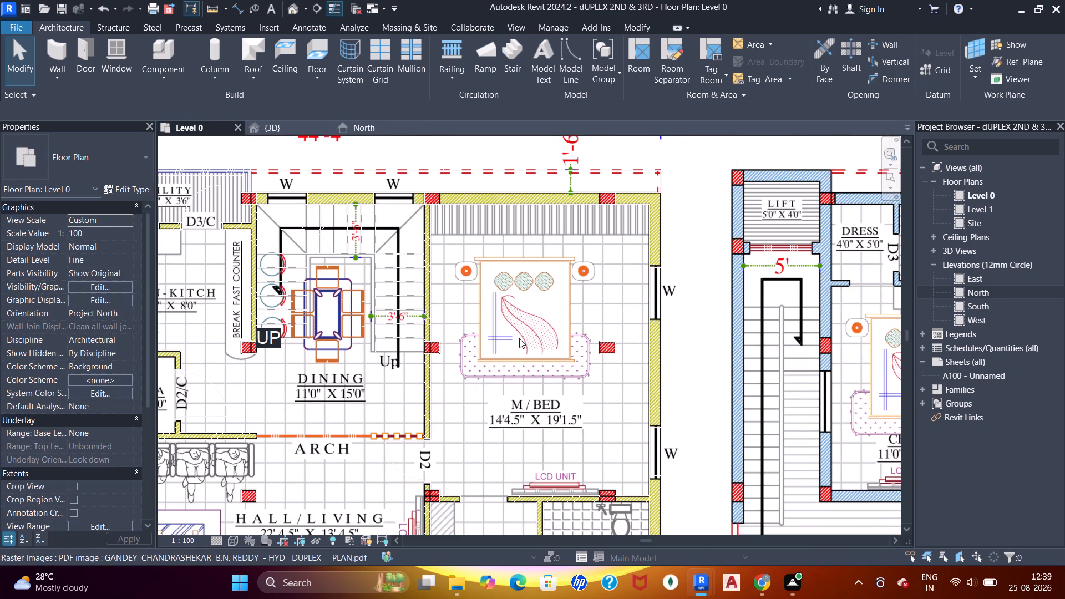
pyautogui.press('Escape')
pyautogui.press('Escape')
pyautogui.press('Escape')
pyautogui.click(169, 43)
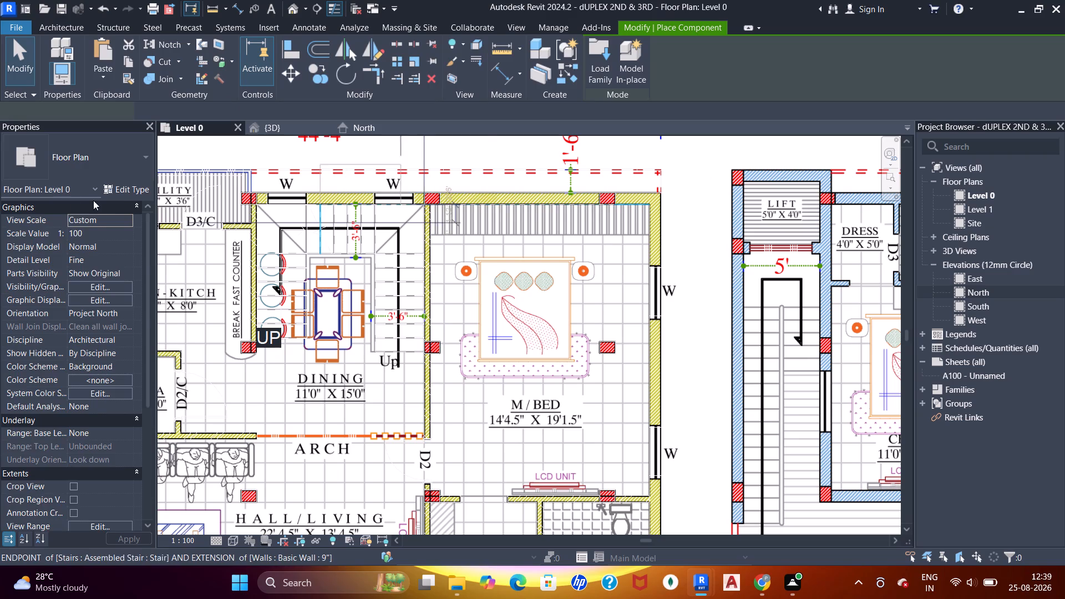
pyautogui.click(595, 68)
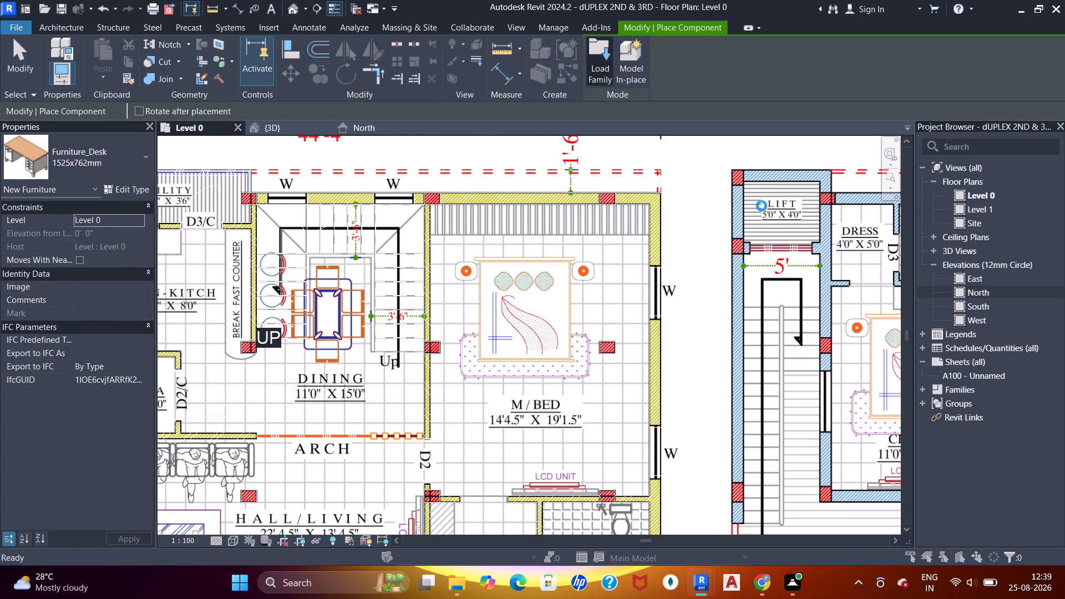
pyautogui.click(723, 197)
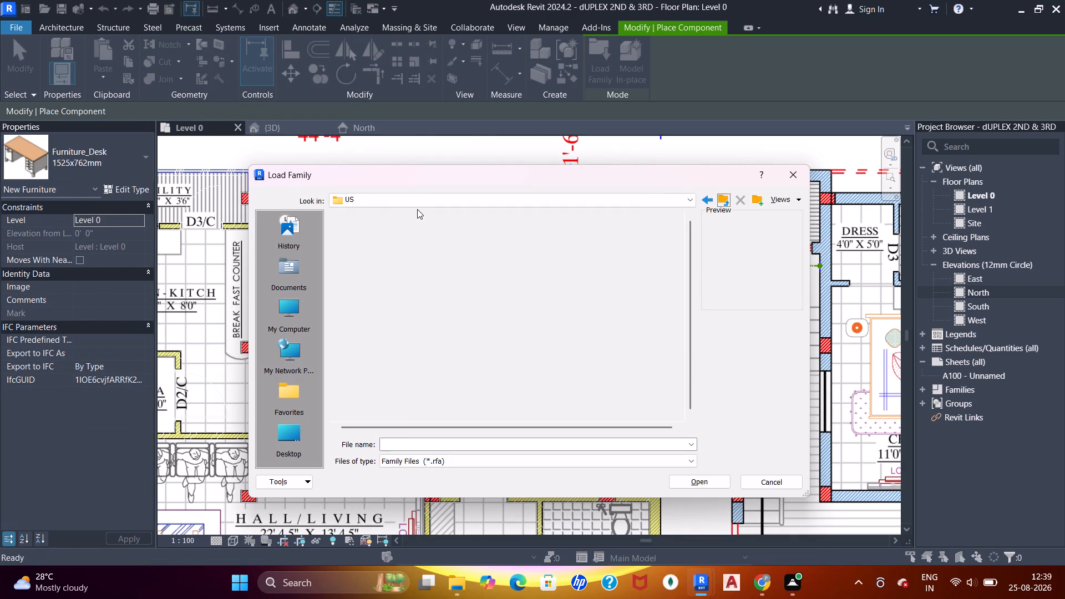
pyautogui.click(418, 205)
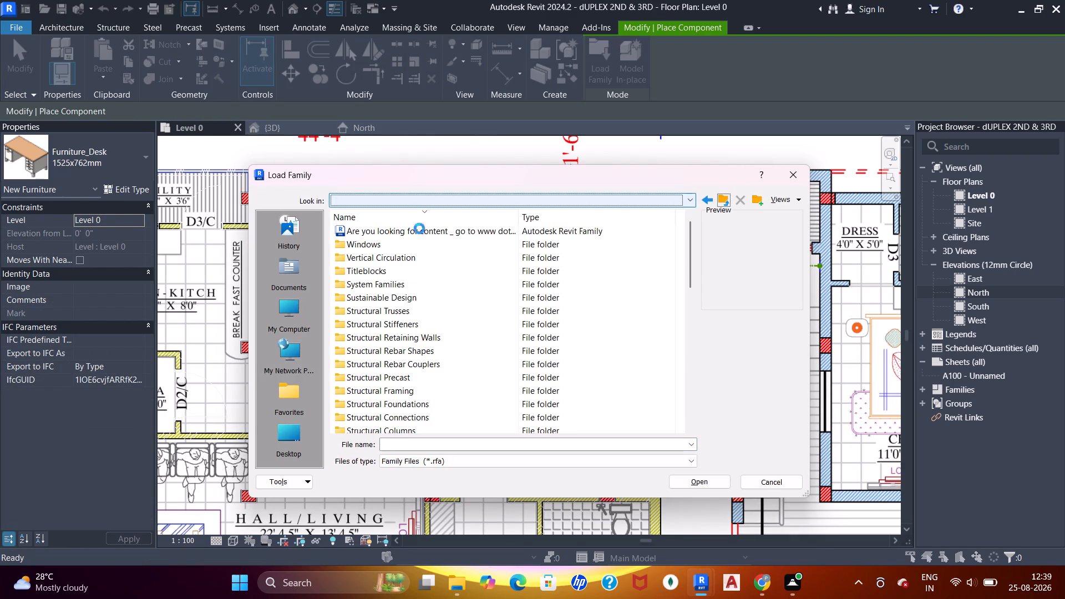
pyautogui.click(403, 343)
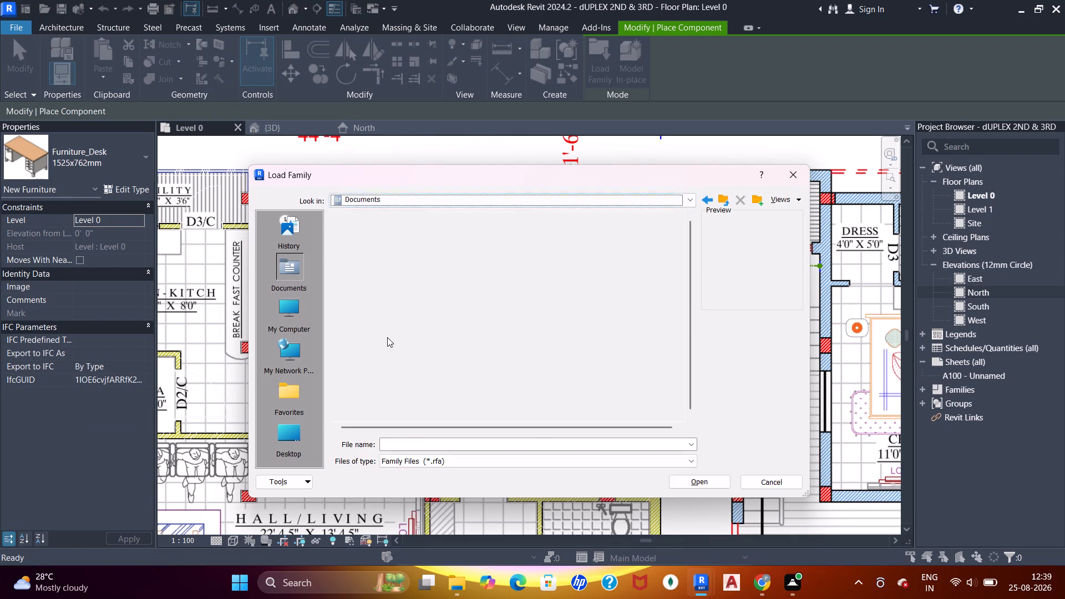
pyautogui.doubleClick(381, 362)
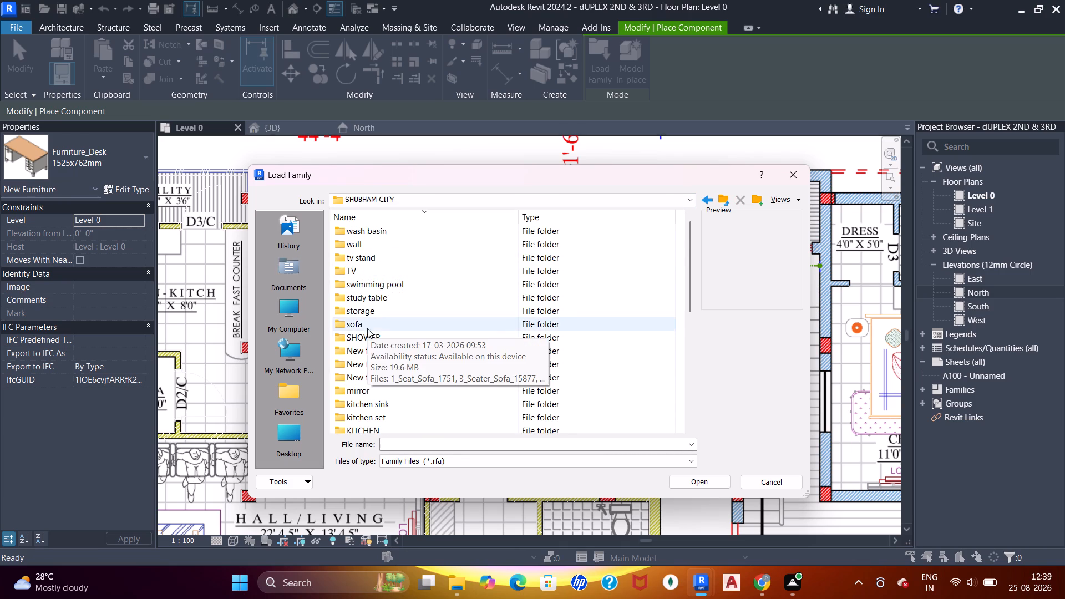
pyautogui.scroll(-5, 362, 362)
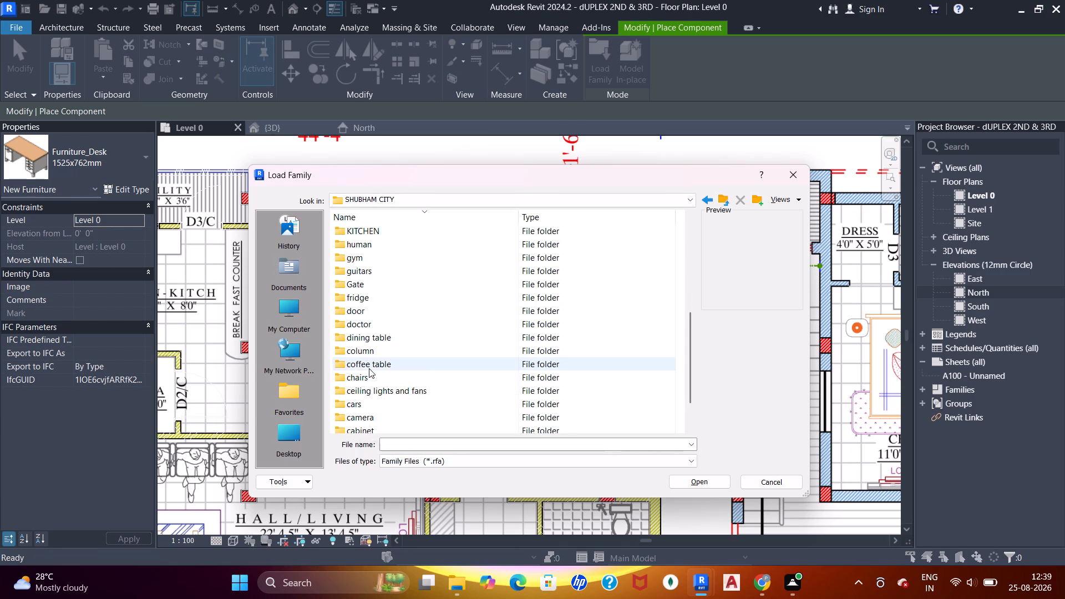
pyautogui.scroll(-2, 363, 399)
pyautogui.doubleClick(364, 402)
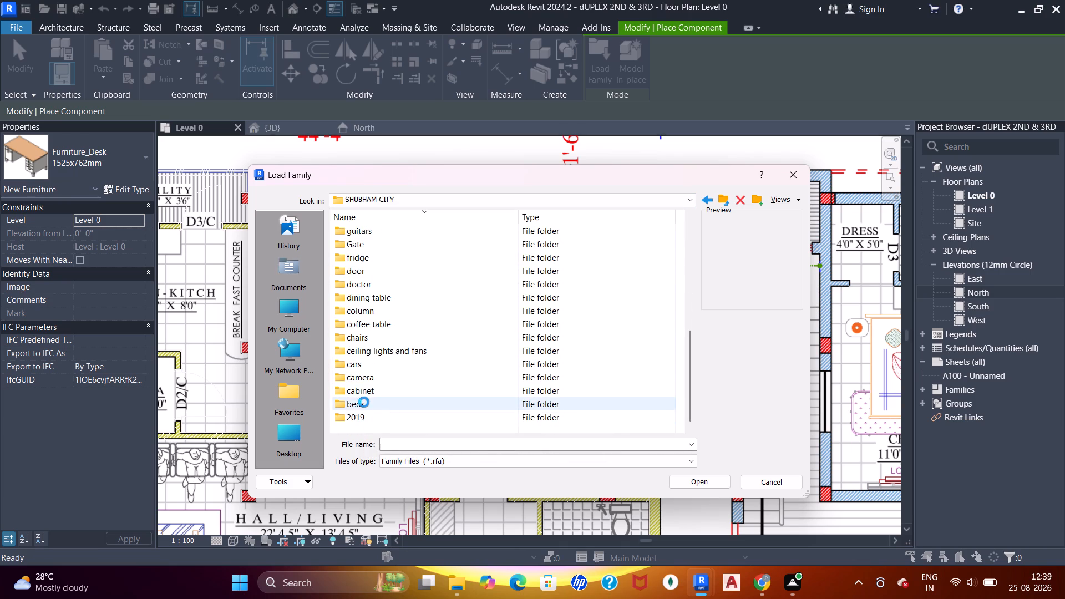
# Compare the previews of the bed families and load Bed_9029 into the project.
pyautogui.click(390, 289)
pyautogui.click(411, 275)
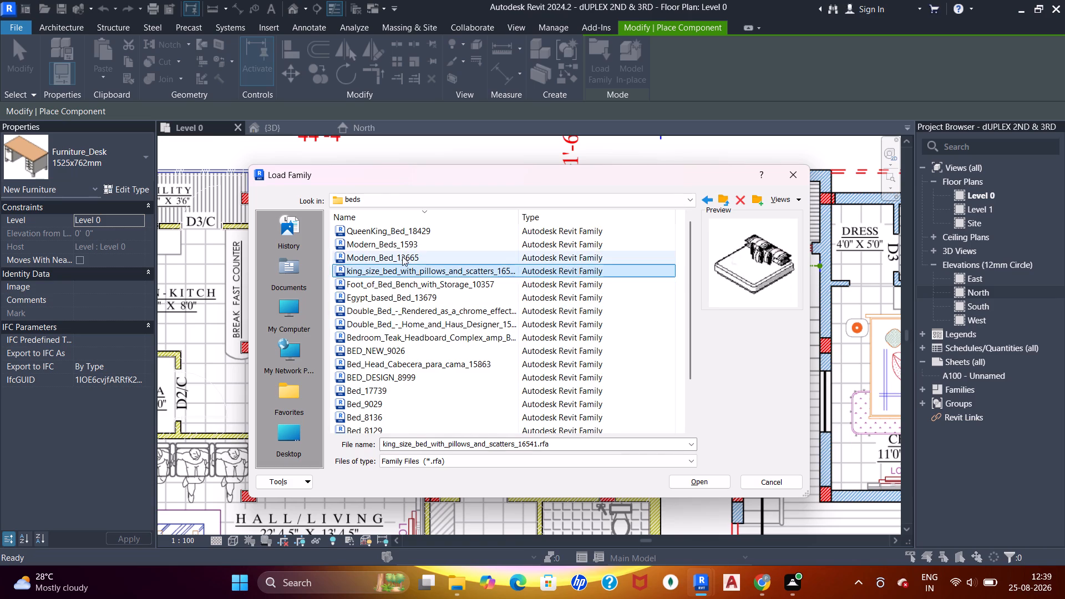
pyautogui.click(402, 247)
pyautogui.click(403, 257)
pyautogui.click(412, 322)
pyautogui.click(409, 356)
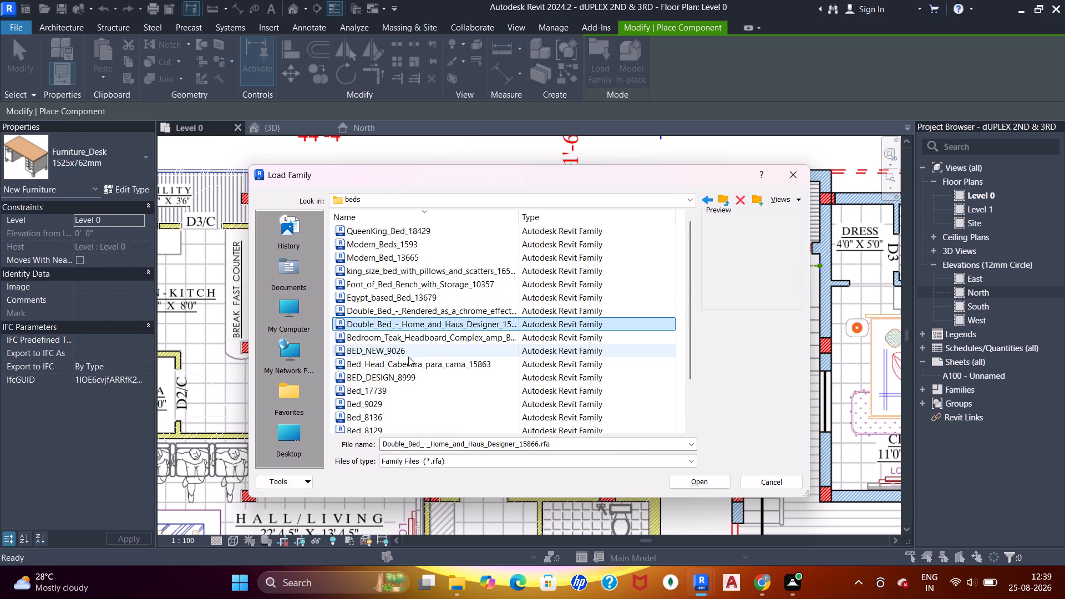
pyautogui.click(405, 363)
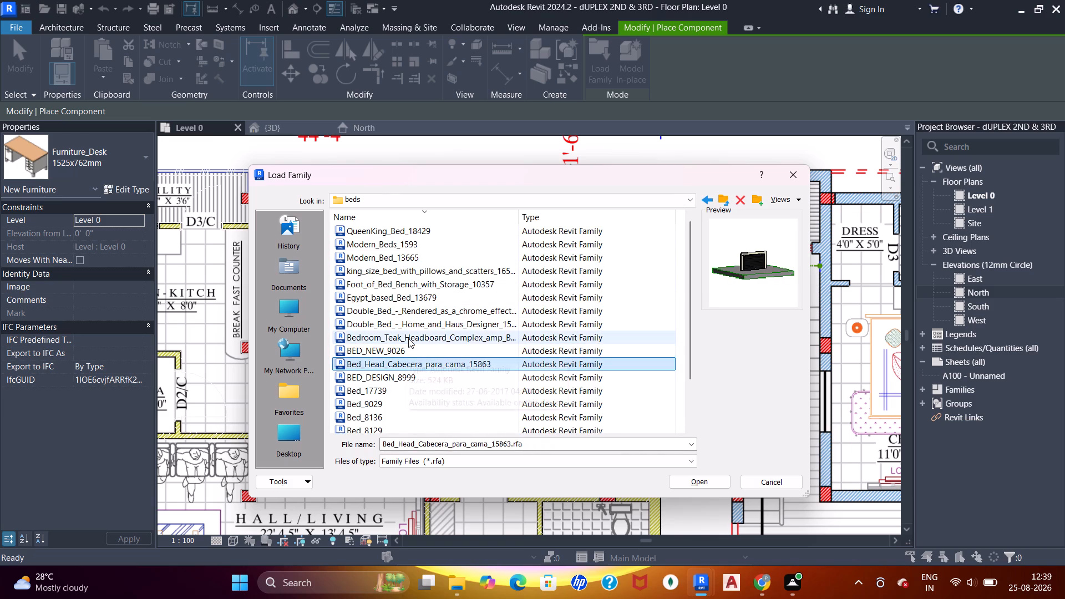
pyautogui.click(408, 338)
pyautogui.click(412, 375)
pyautogui.click(403, 389)
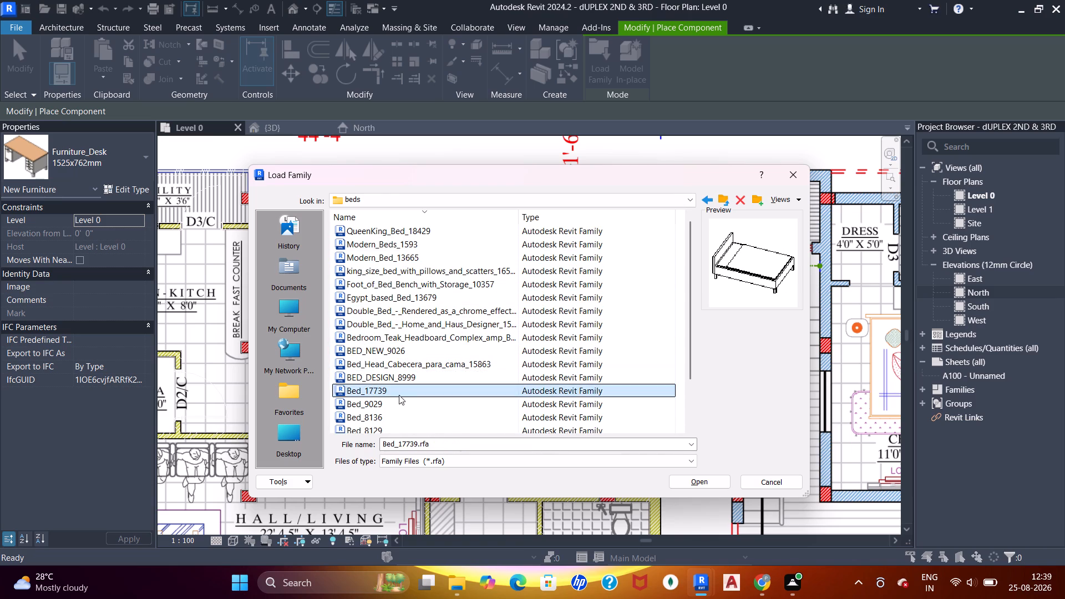
pyautogui.scroll(-1, 397, 397)
pyautogui.click(397, 383)
pyautogui.click(398, 364)
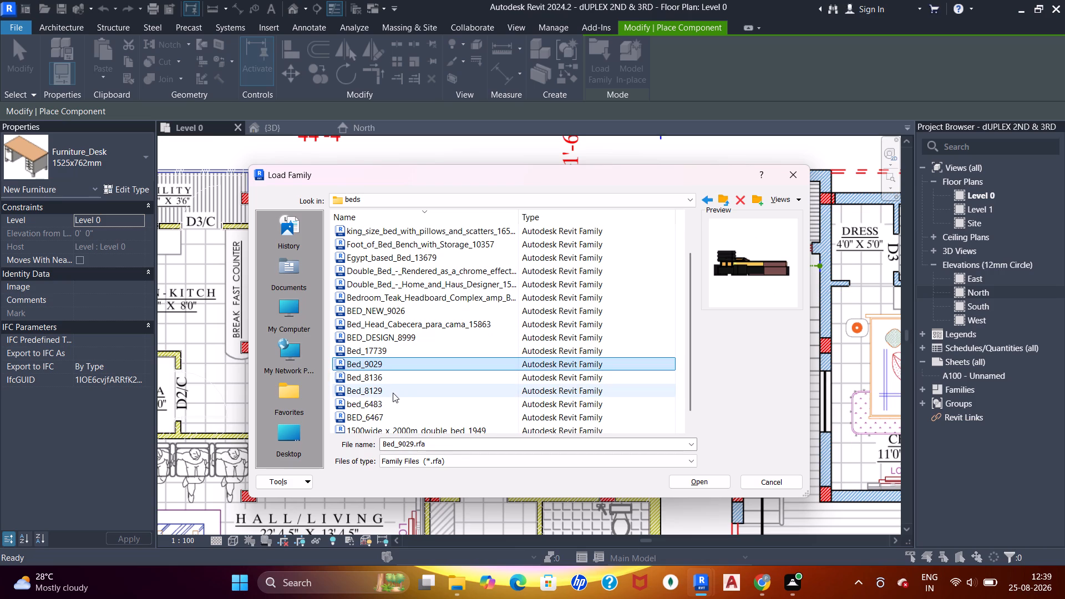
pyautogui.doubleClick(394, 364)
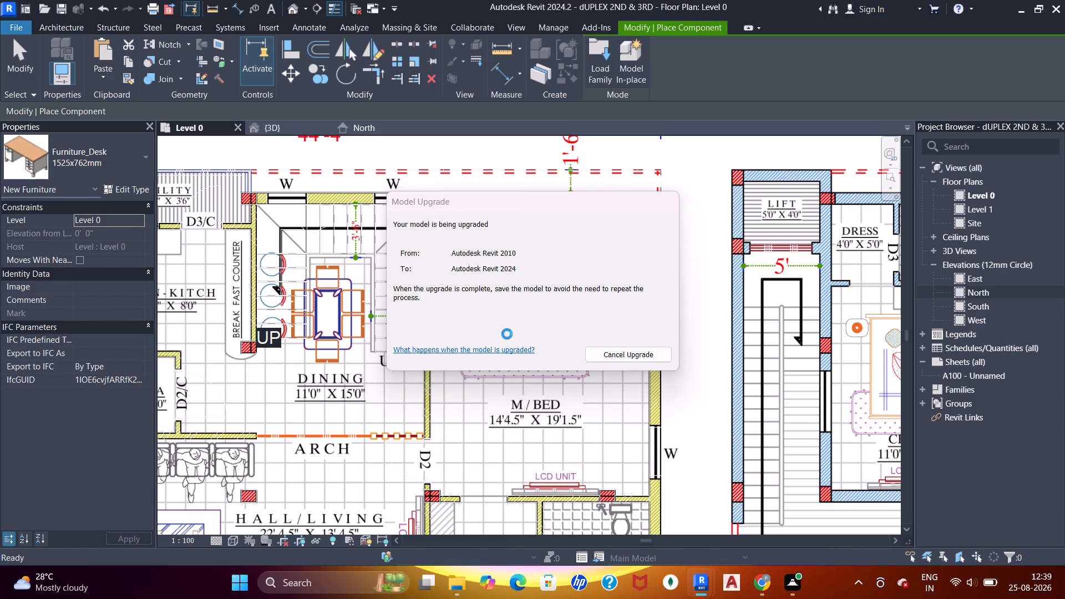
# Place Bed_9029 over the bed drawn in the M/BED room, with its pillows toward the wardrobe wall.
pyautogui.scroll(4, 507, 334)
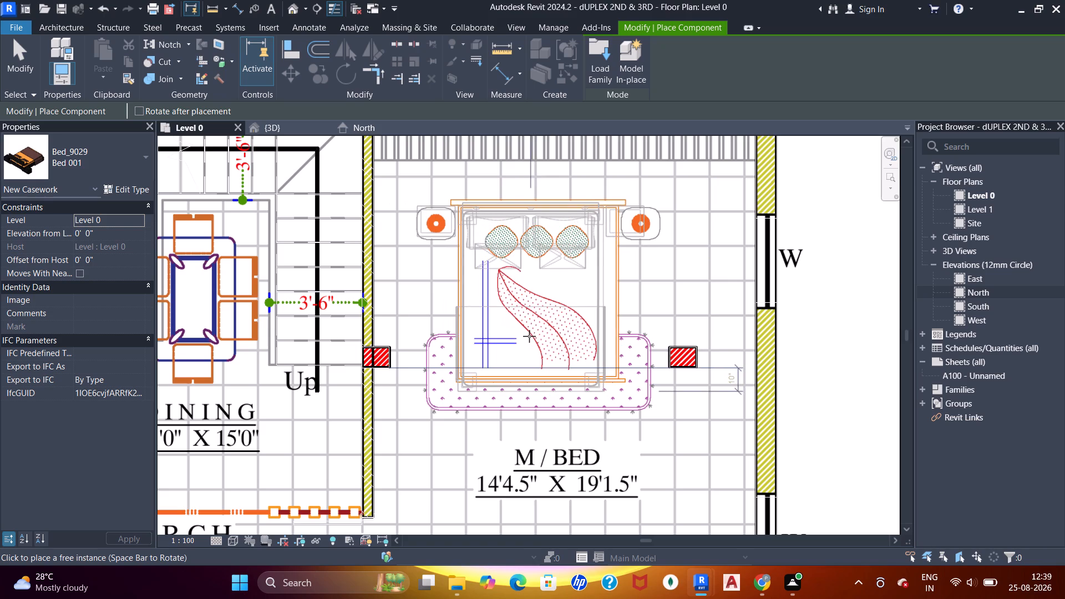
pyautogui.click(533, 336)
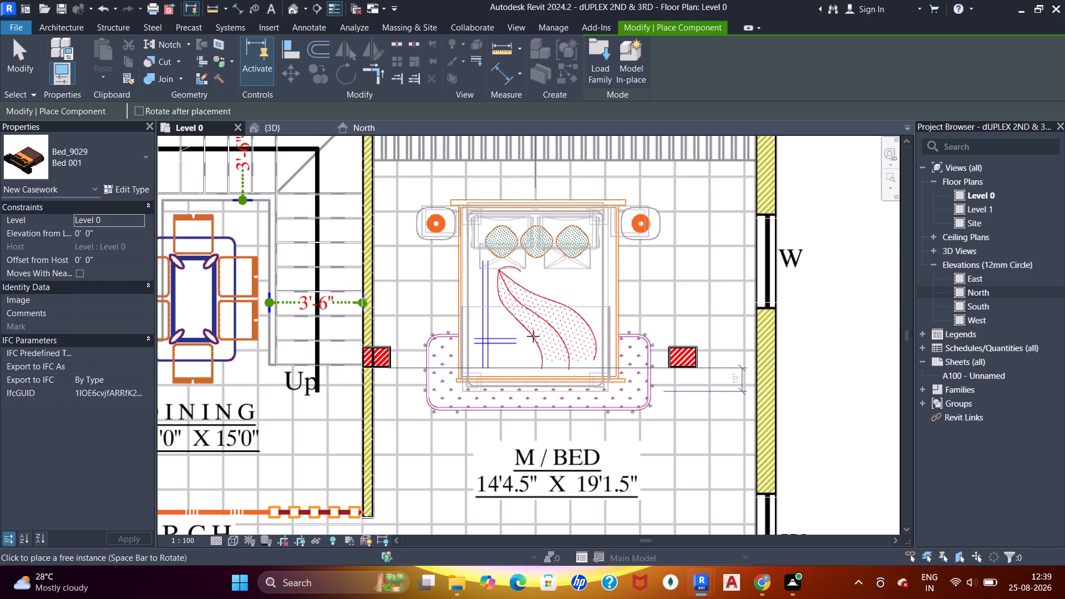
pyautogui.press('Escape')
pyautogui.press('Escape')
pyautogui.press('Escape')
pyautogui.press('Escape')
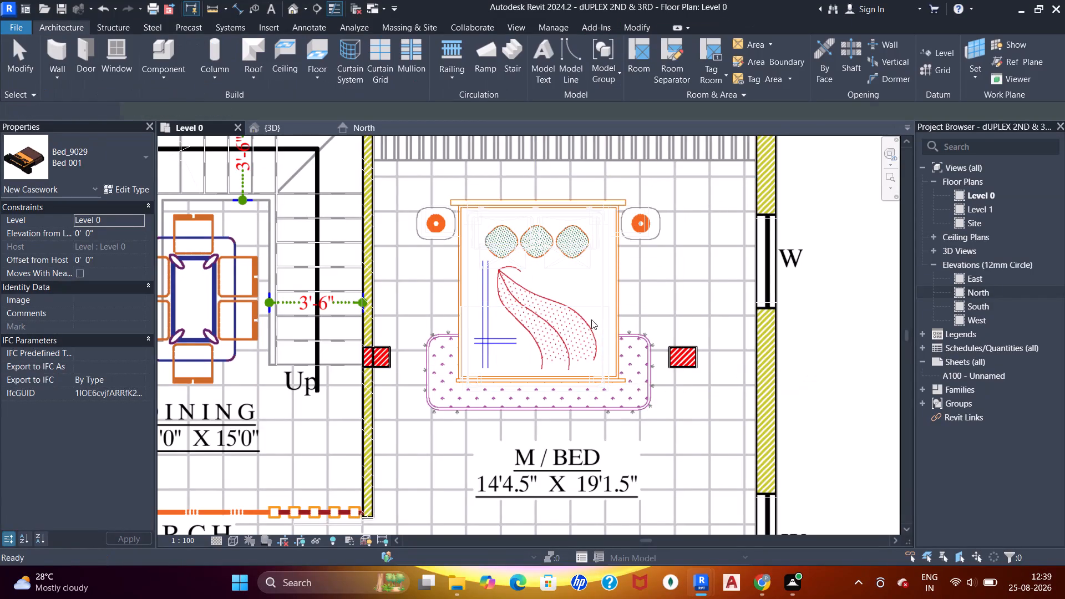
pyautogui.press('Escape')
pyautogui.press('Escape')
# Nudge the placed master bedroom bed two increments to the right to align it with the bed on the plan.
pyautogui.click(605, 312)
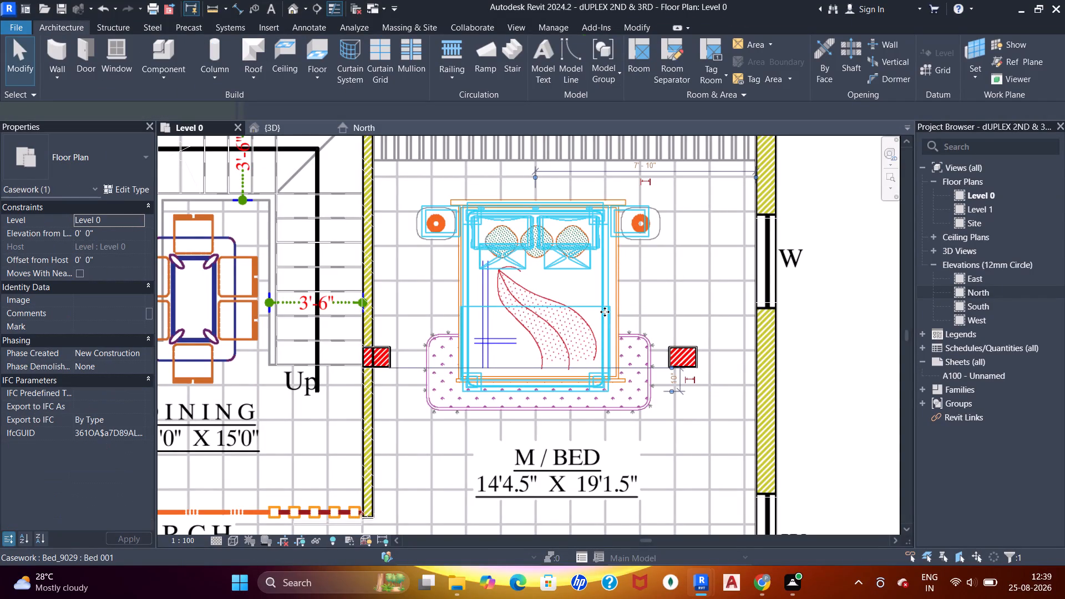
pyautogui.press('Right')
pyautogui.press('Right')
pyautogui.scroll(-3, 602, 314)
pyautogui.moveTo(564, 301); pyautogui.dragTo(564, 319, button='middle')
pyautogui.press('Escape')
pyautogui.press('Escape')
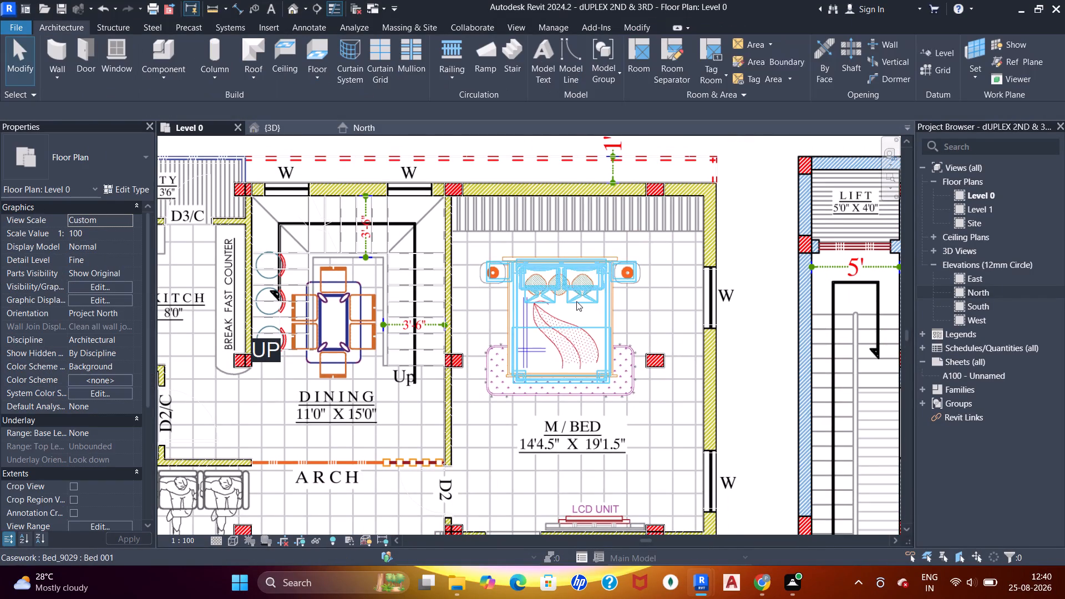
# Start loading another component family for the Hall/Living room and browse to the sofa folder inside SHUBHAM CITY.
pyautogui.moveTo(594, 324); pyautogui.dragTo(594, 316, button='middle')
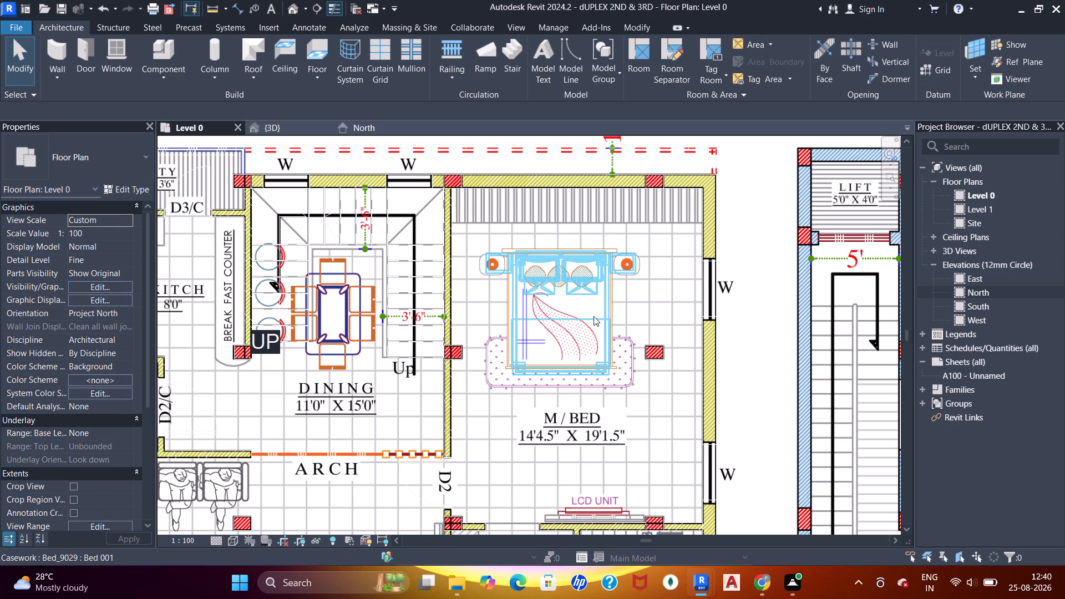
pyautogui.scroll(-1, 594, 316)
pyautogui.moveTo(594, 317); pyautogui.dragTo(609, 281, button='middle')
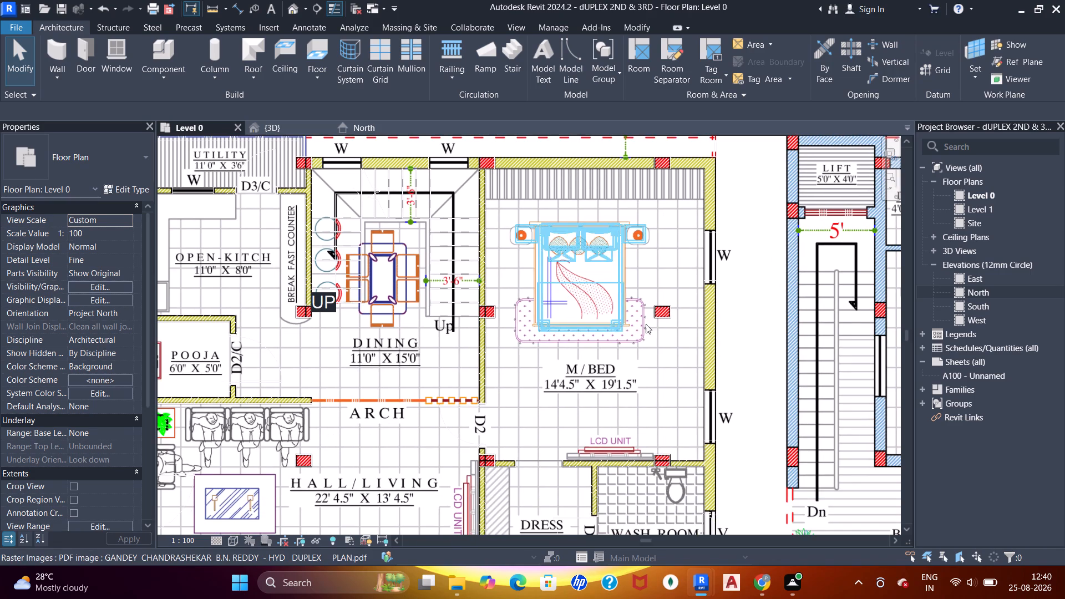
pyautogui.moveTo(644, 380); pyautogui.dragTo(643, 306, button='middle')
pyautogui.scroll(-3, 533, 309)
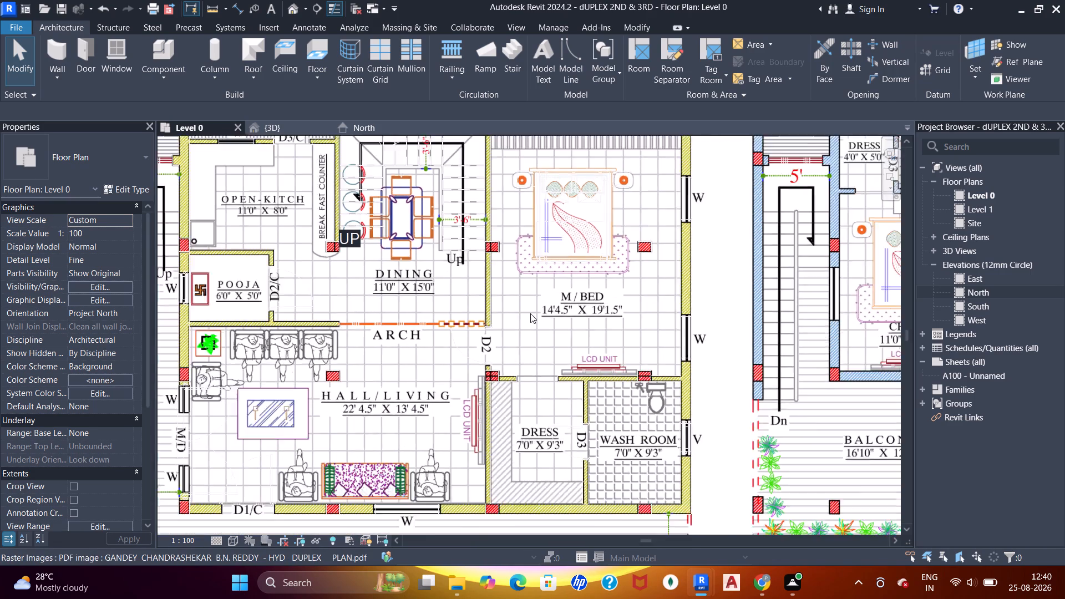
pyautogui.moveTo(528, 316); pyautogui.dragTo(553, 286, button='middle')
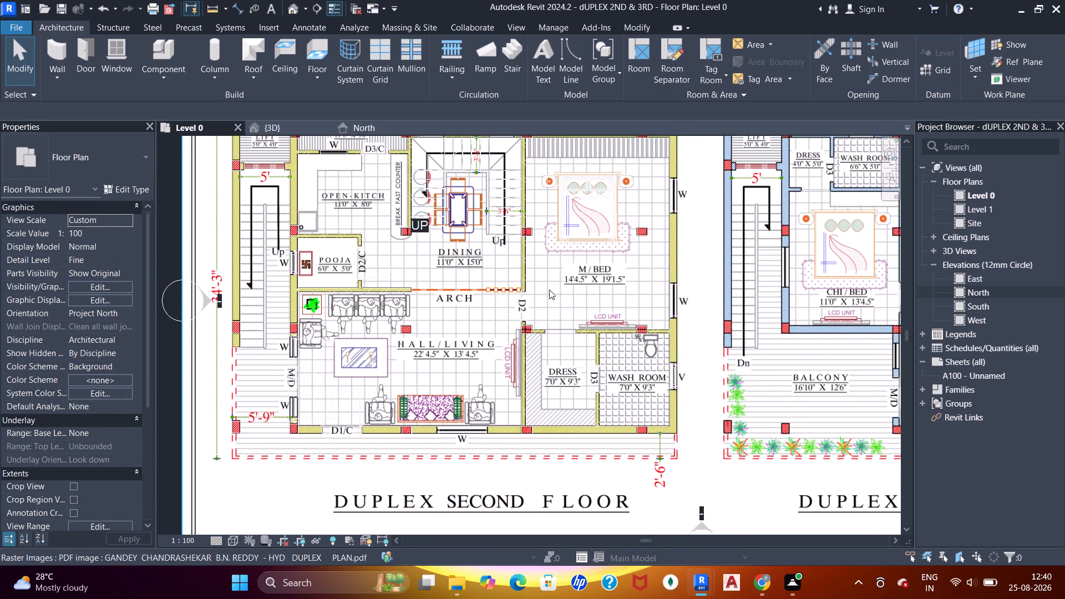
pyautogui.scroll(3, 525, 332)
pyautogui.moveTo(400, 387); pyautogui.dragTo(600, 329, button='middle')
pyautogui.scroll(1, 478, 310)
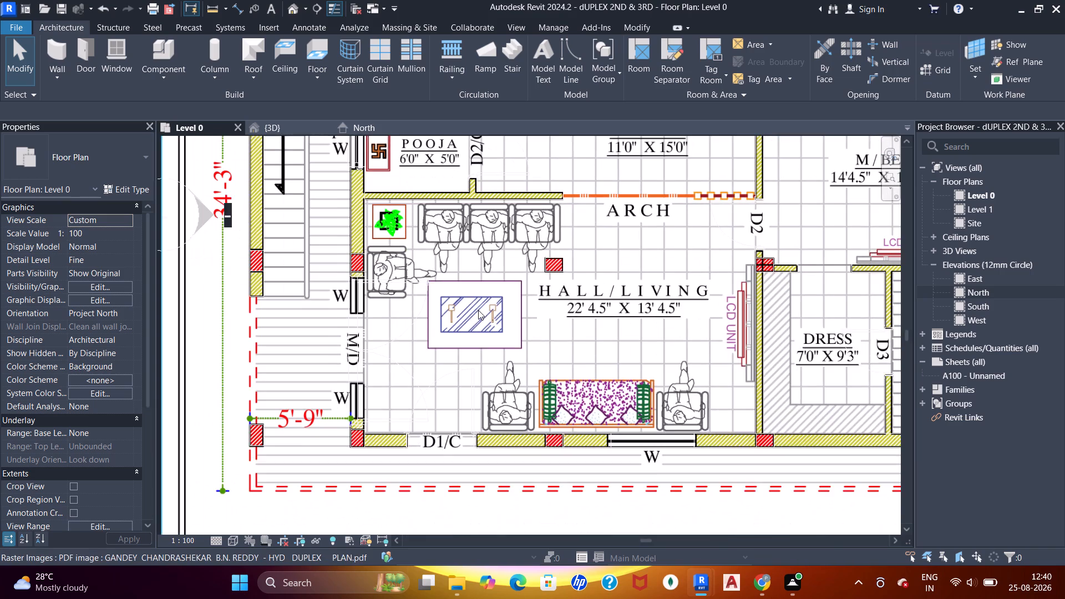
pyautogui.moveTo(476, 313); pyautogui.dragTo(471, 337, button='middle')
pyautogui.click(164, 53)
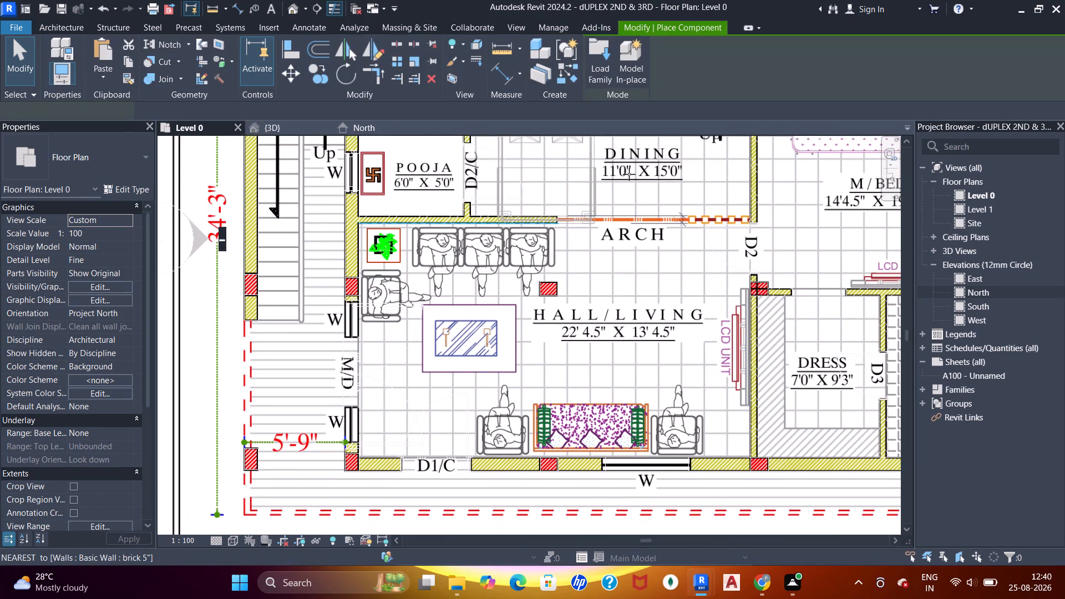
pyautogui.click(603, 67)
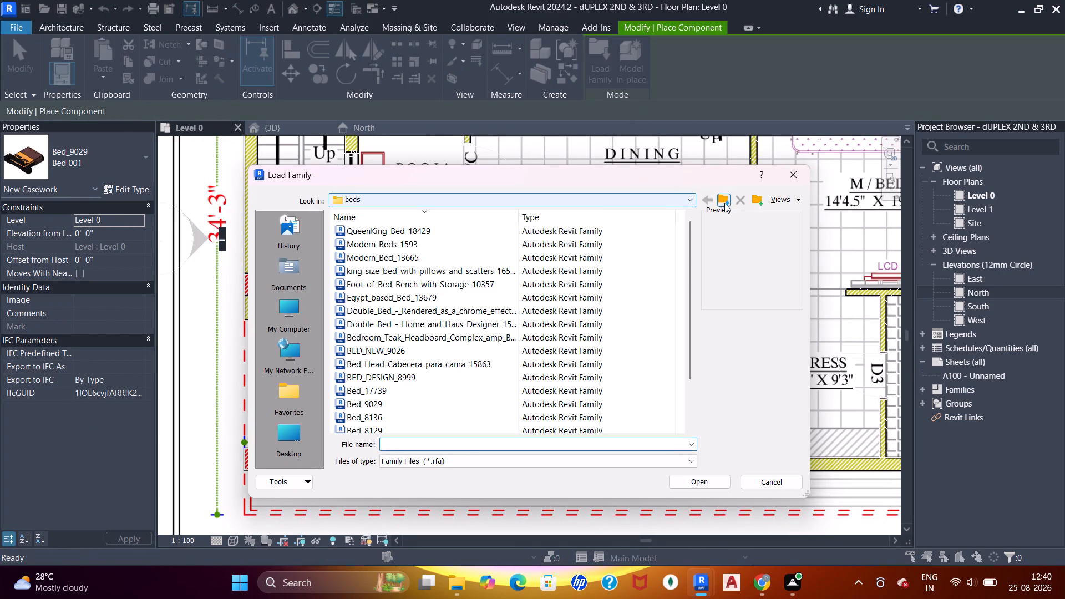
pyautogui.click(720, 196)
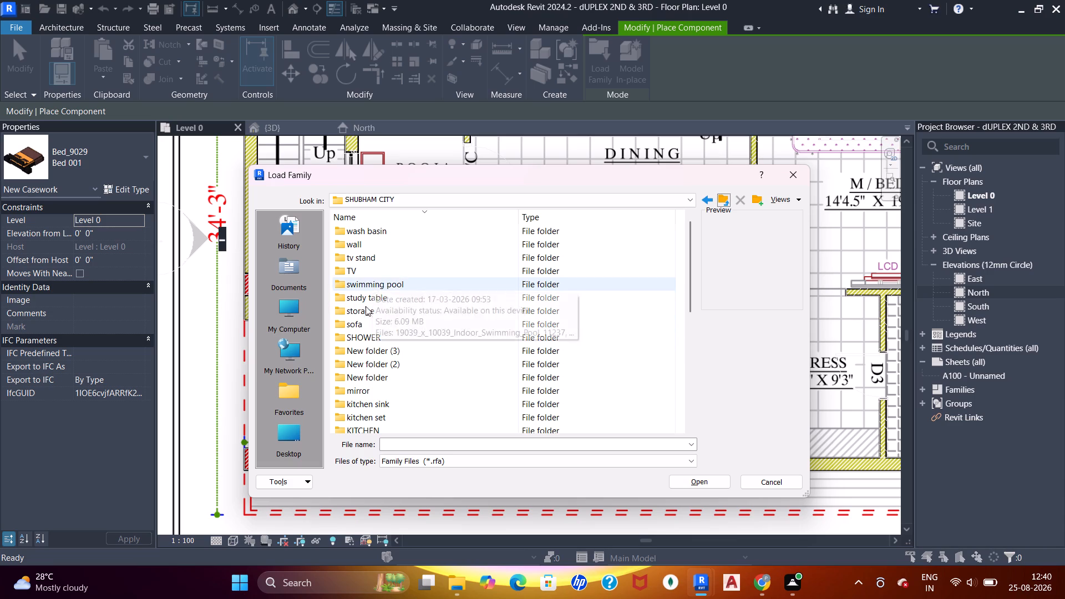
pyautogui.doubleClick(364, 319)
pyautogui.moveTo(447, 174); pyautogui.dragTo(449, 174)
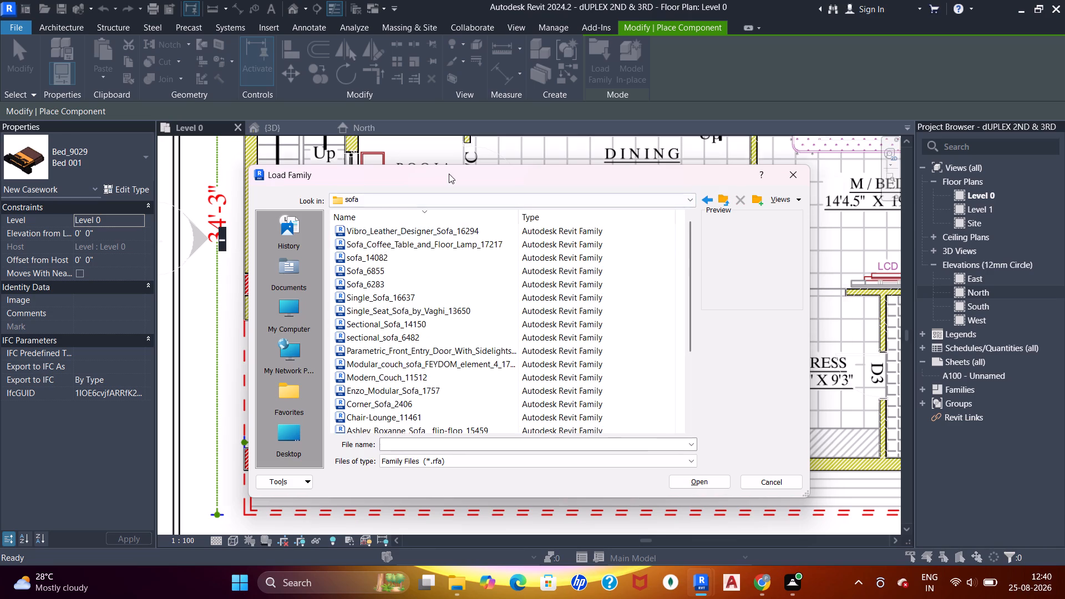
pyautogui.moveTo(449, 174); pyautogui.dragTo(542, 209)
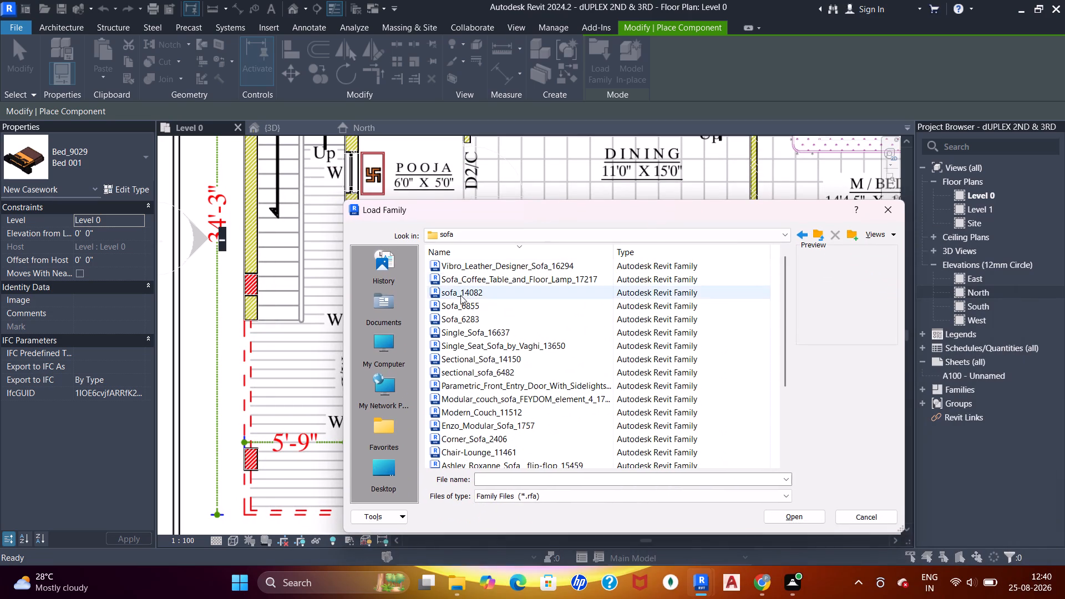
# Compare the previews of the sofa families and load ANTIGUA_by_Vaghi_11534 into the project.
pyautogui.click(460, 295)
pyautogui.click(467, 305)
pyautogui.click(478, 318)
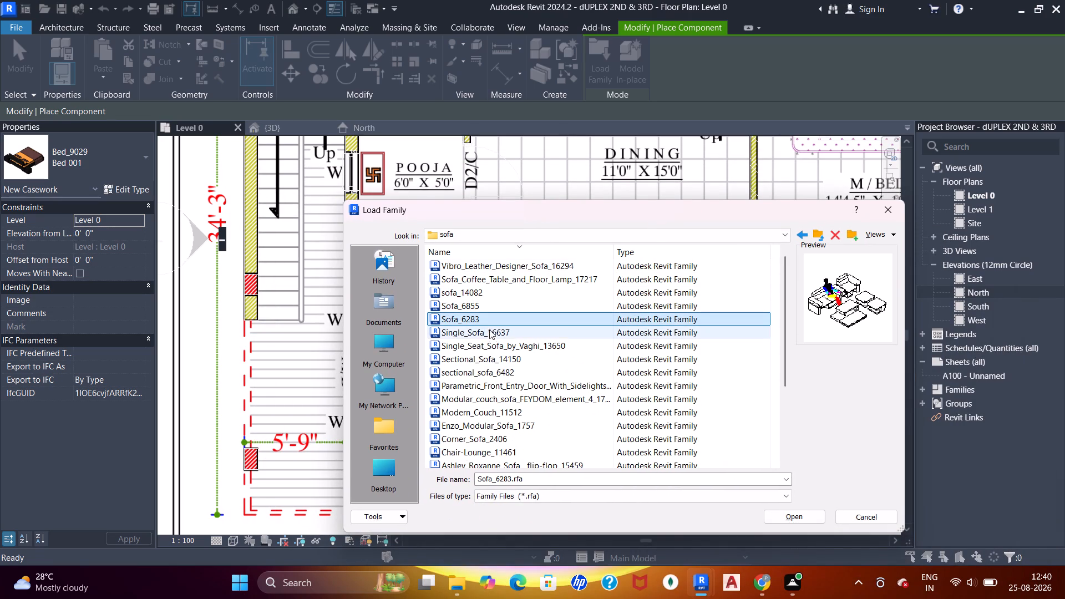
pyautogui.click(508, 335)
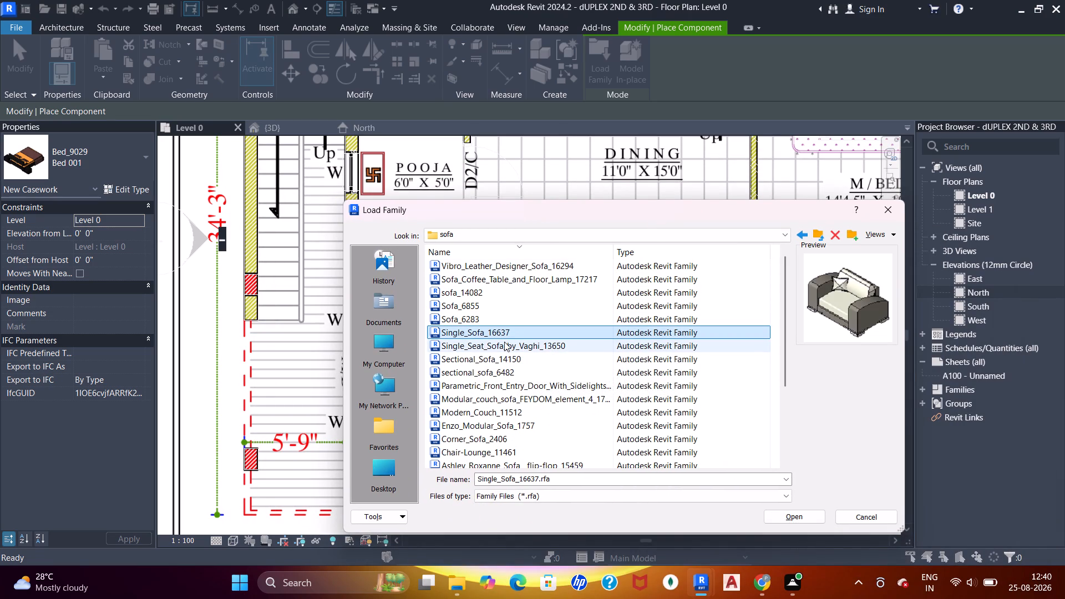
pyautogui.click(504, 342)
pyautogui.click(504, 362)
pyautogui.click(501, 373)
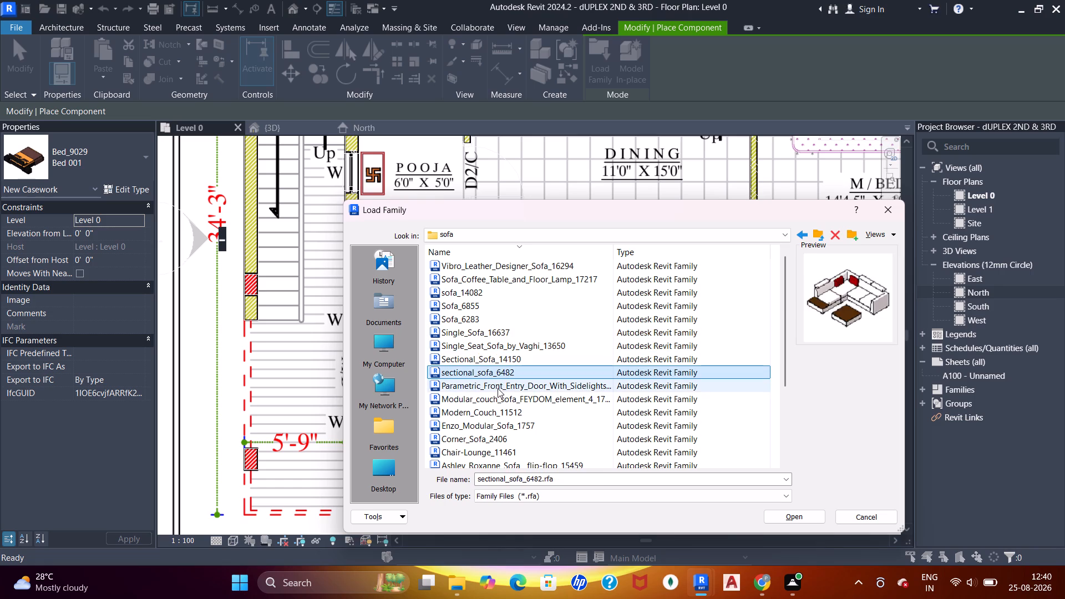
pyautogui.click(498, 388)
pyautogui.moveTo(478, 206); pyautogui.dragTo(555, 379)
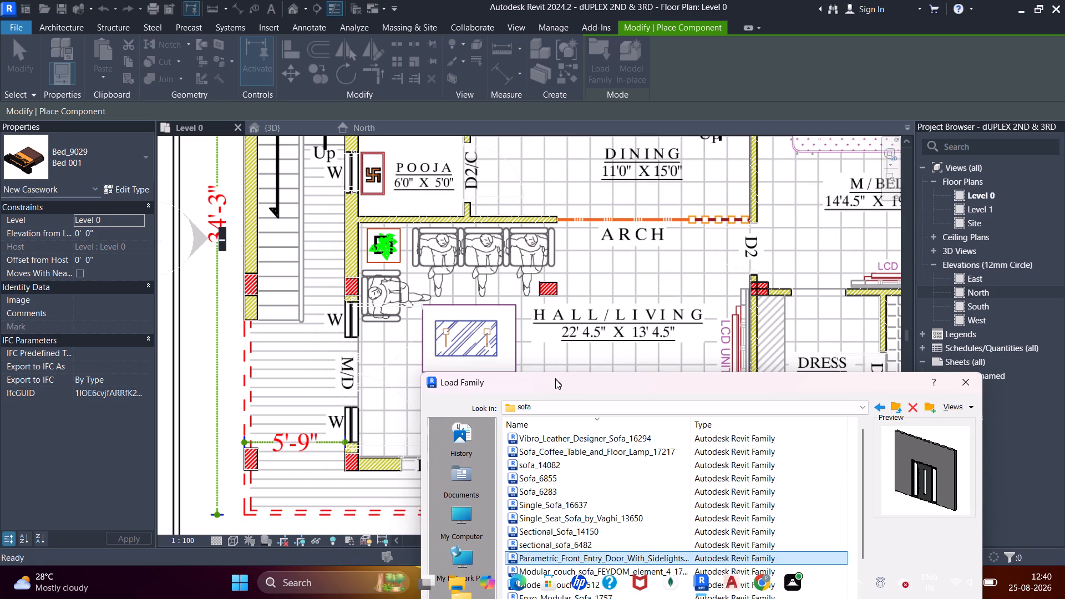
pyautogui.moveTo(555, 379); pyautogui.dragTo(508, 217)
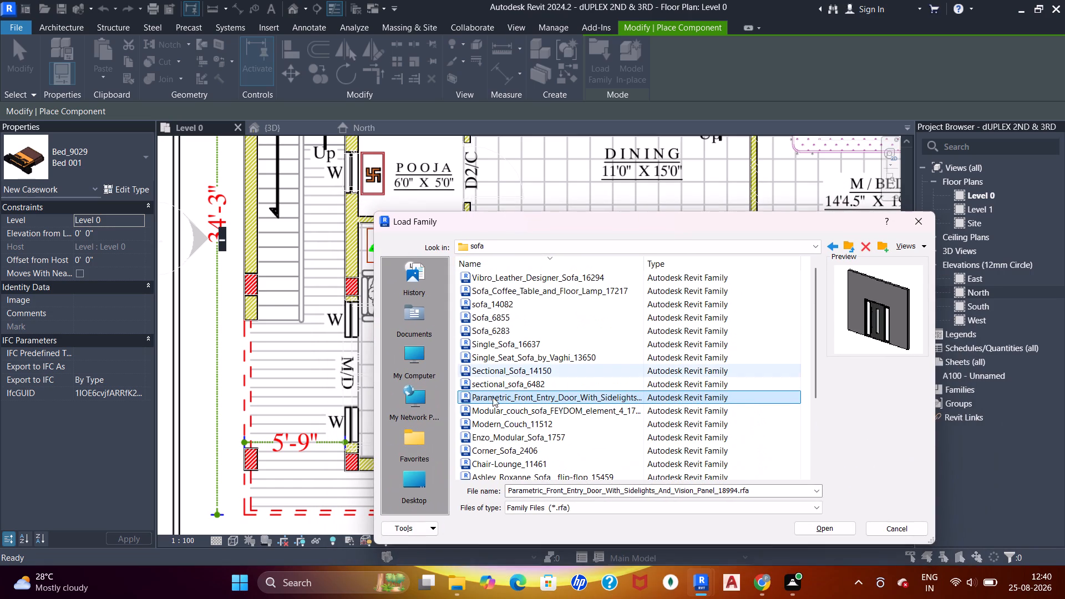
pyautogui.click(493, 409)
pyautogui.click(502, 434)
pyautogui.click(506, 428)
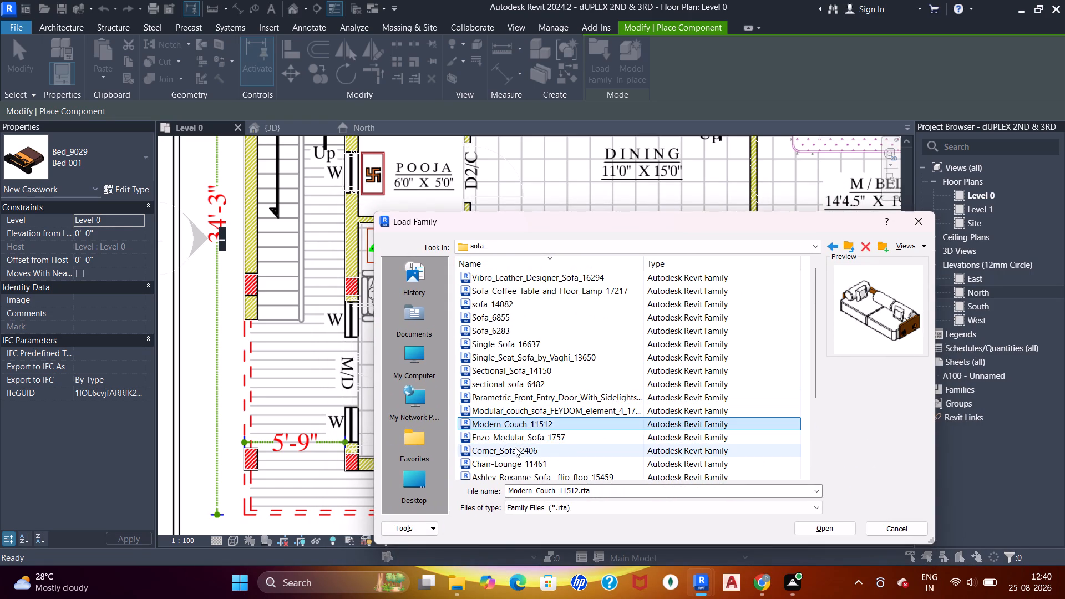
pyautogui.click(515, 447)
pyautogui.click(515, 439)
pyautogui.scroll(-1, 517, 453)
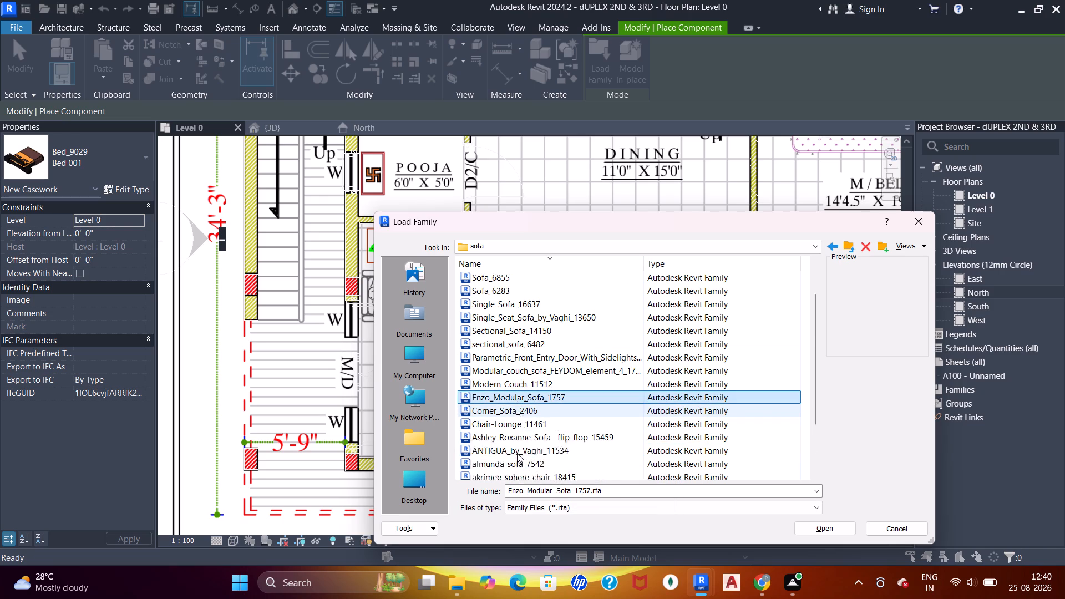
pyautogui.scroll(-2, 517, 453)
pyautogui.click(517, 412)
pyautogui.click(520, 391)
pyautogui.click(526, 368)
pyautogui.click(529, 338)
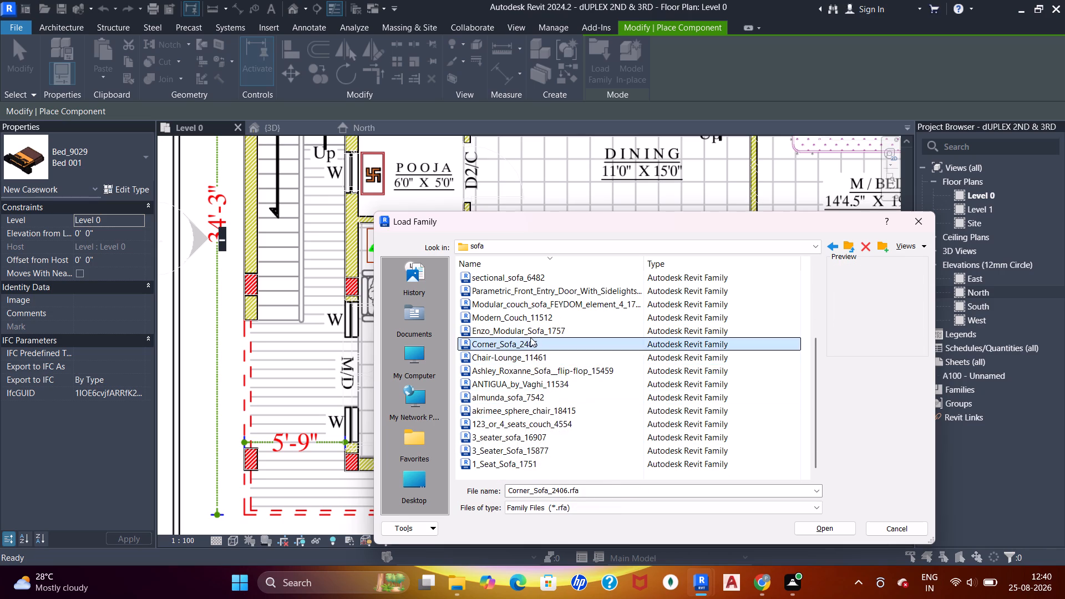
pyautogui.click(541, 415)
pyautogui.click(541, 432)
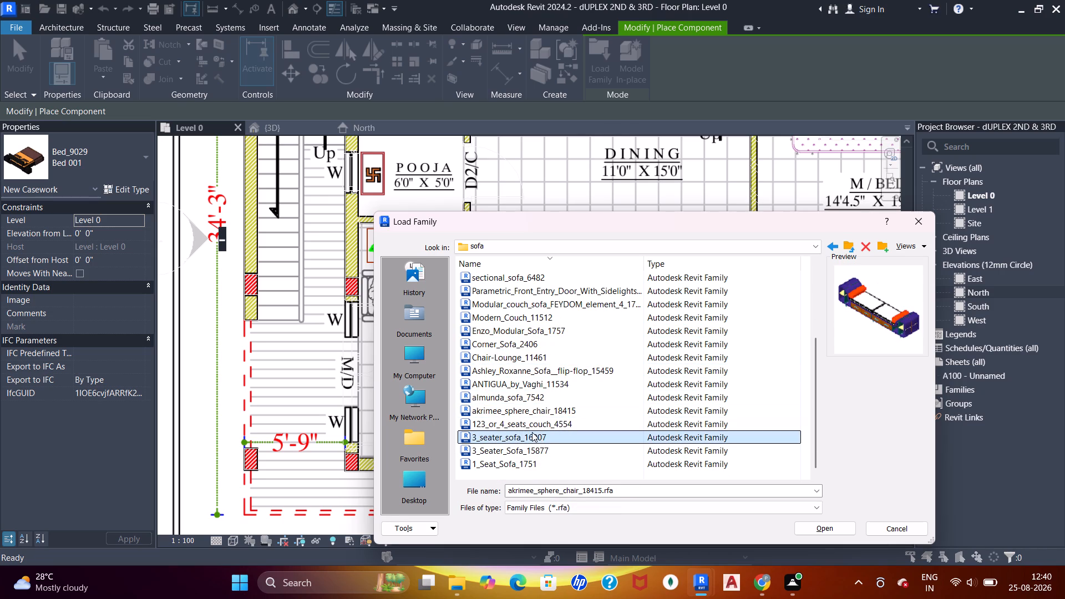
pyautogui.click(531, 430)
pyautogui.click(529, 449)
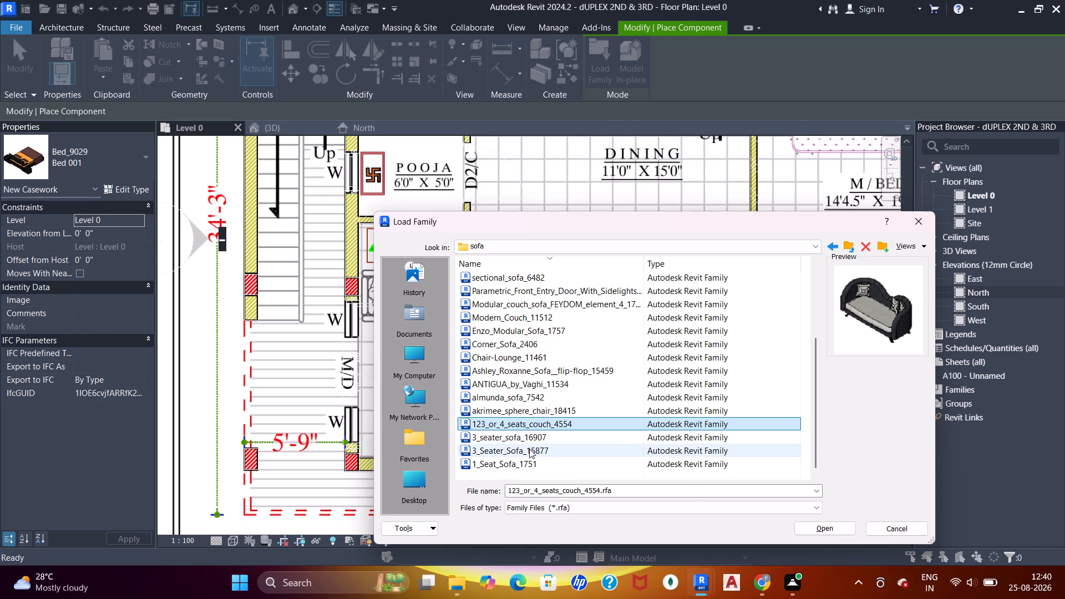
pyautogui.scroll(-2, 529, 449)
pyautogui.click(527, 457)
pyautogui.click(530, 434)
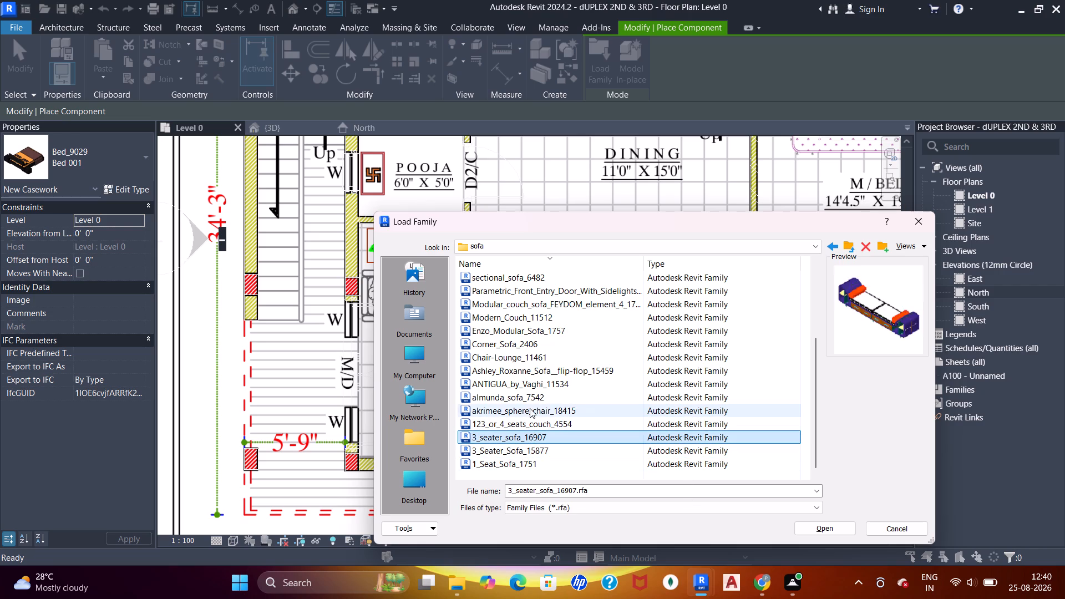
pyautogui.click(530, 408)
pyautogui.click(530, 396)
pyautogui.click(526, 368)
pyautogui.click(524, 387)
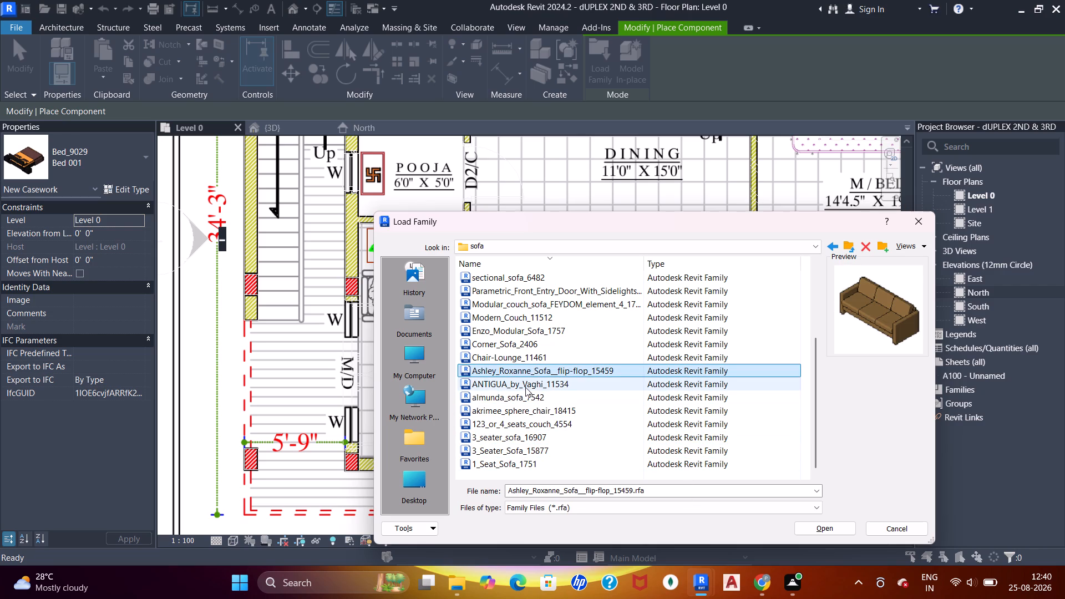
pyautogui.doubleClick(526, 380)
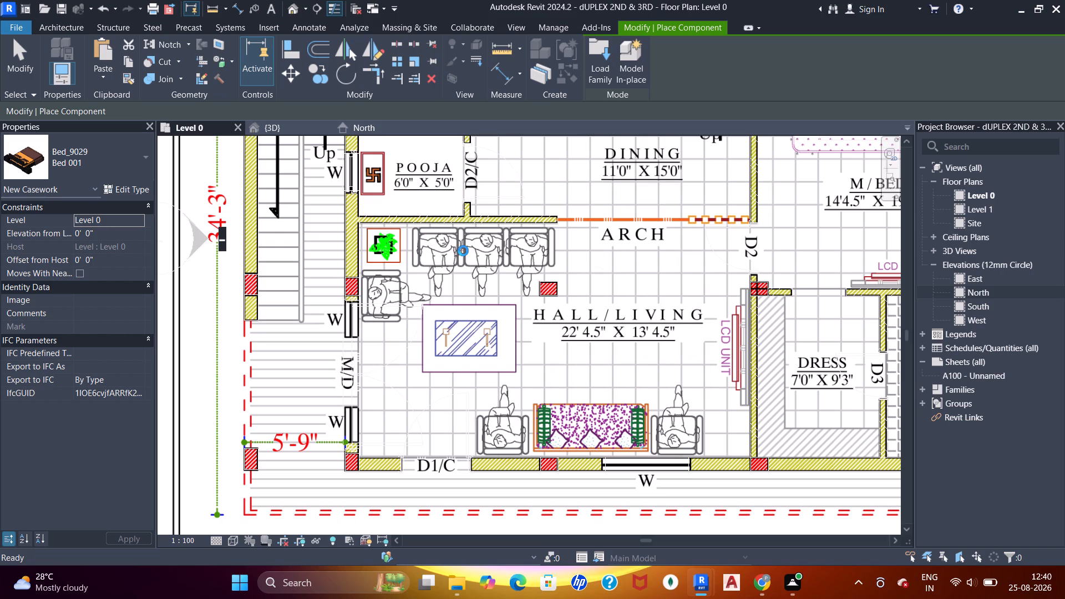
# Place the Vaghi A3S-Triple Seat sofa over the three-seat sofa drawn against the Pooja-side wall of the Hall/Living room.
pyautogui.scroll(3, 471, 267)
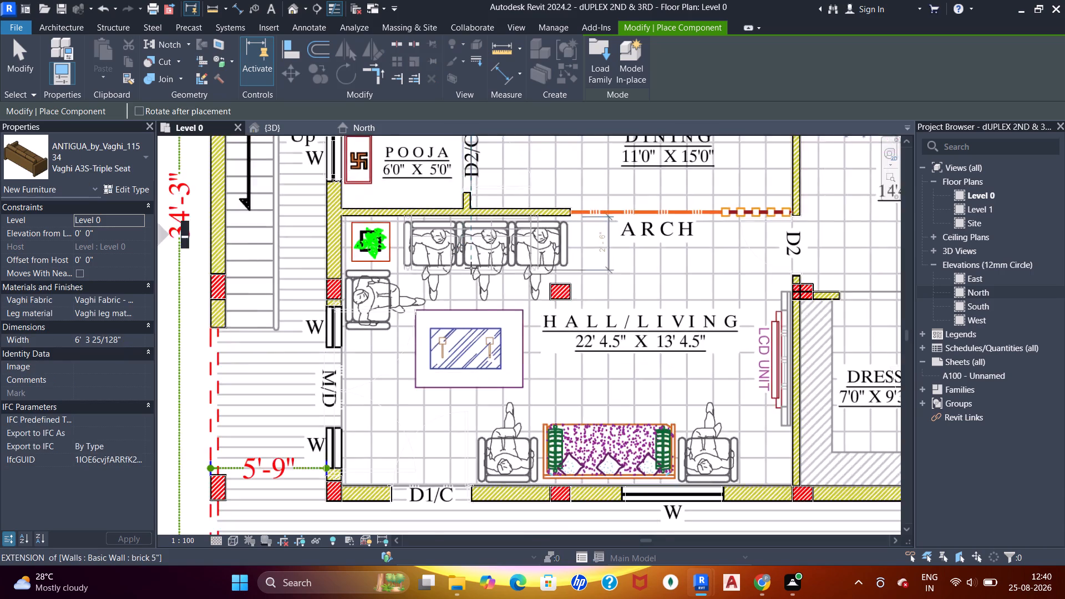
pyautogui.scroll(4, 471, 268)
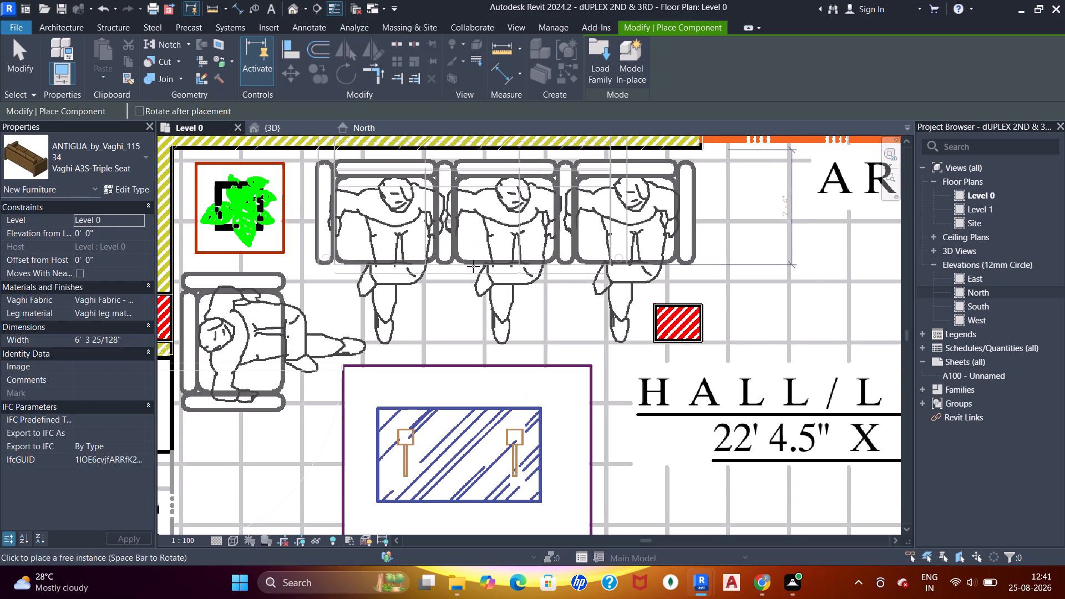
pyautogui.click(489, 267)
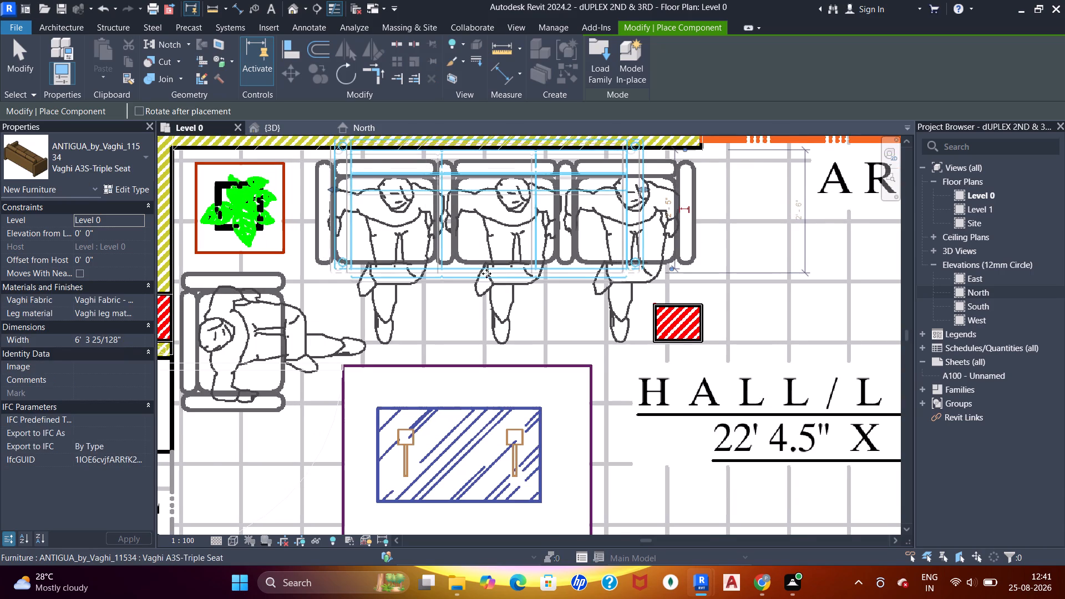
# Set the Level 0 view's visual style to Shaded and end the component placement.
pyautogui.scroll(-2, 484, 276)
pyautogui.write('SD')
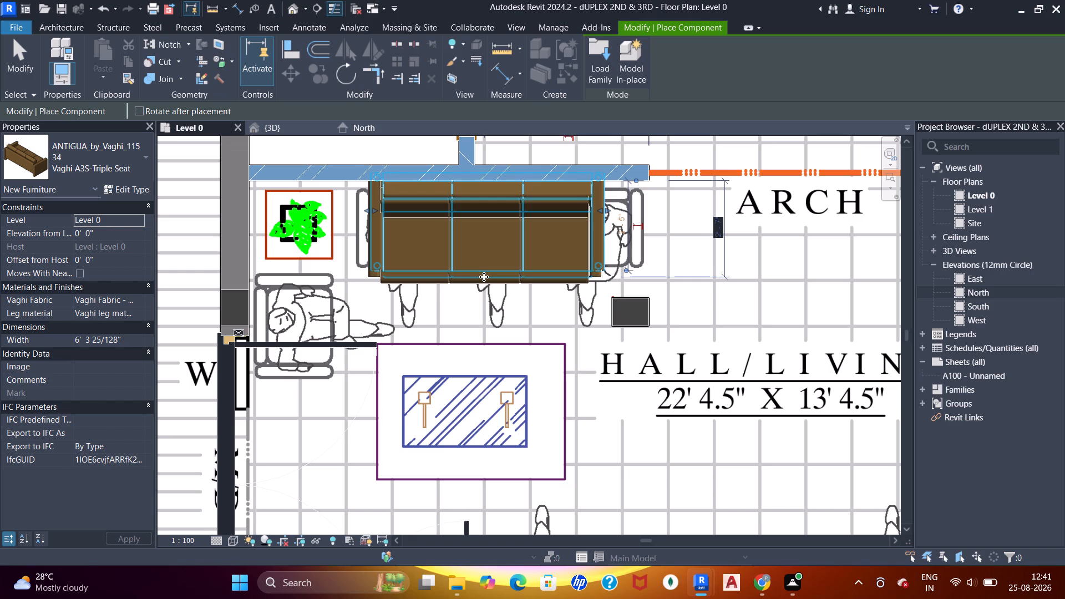
pyautogui.scroll(-5, 475, 281)
pyautogui.moveTo(484, 283); pyautogui.dragTo(490, 288, button='middle')
pyautogui.press('Escape')
pyautogui.press('Escape')
pyautogui.press('Escape')
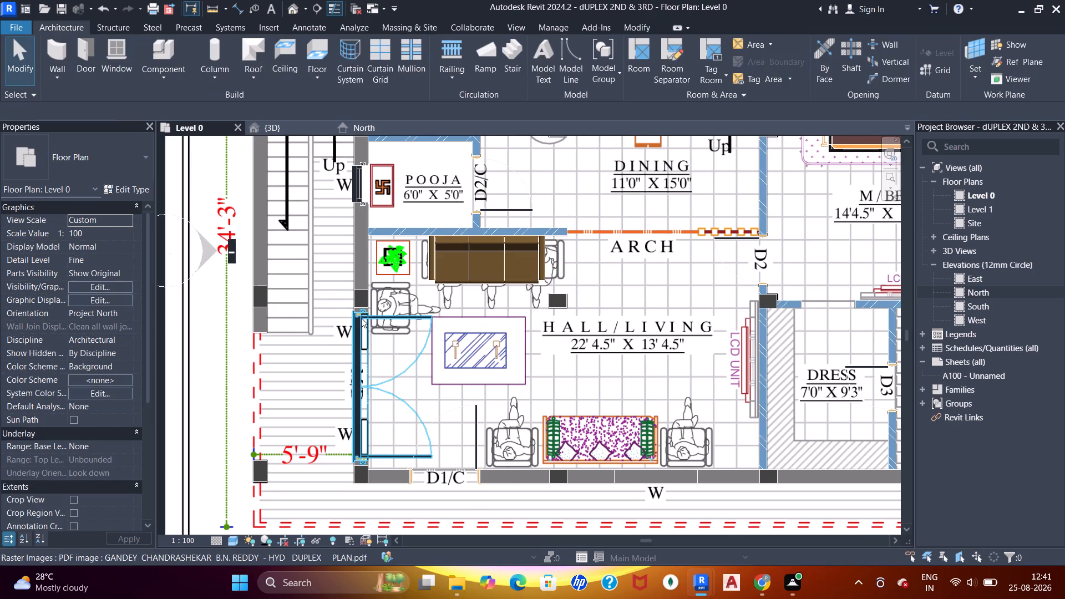
# Nudge the placed triple-seat sofa four increments to the right to centre it on the sofa drawn in the plan.
pyautogui.scroll(5, 361, 318)
pyautogui.scroll(-1, 501, 281)
pyautogui.click(647, 225)
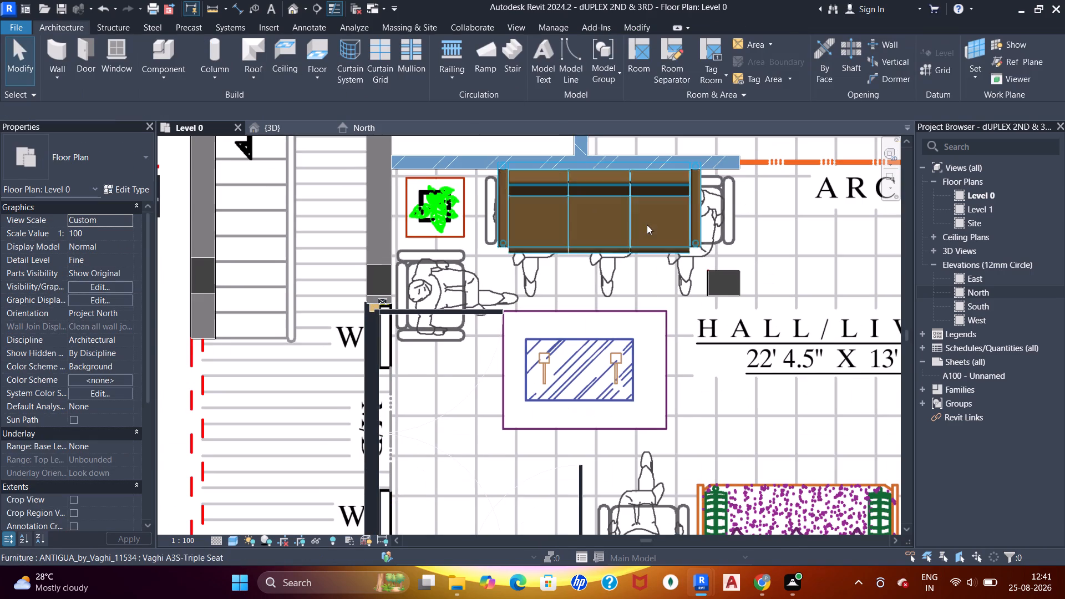
pyautogui.press('Right')
pyautogui.press('Right')
pyautogui.press('Right')
pyautogui.press('Right')
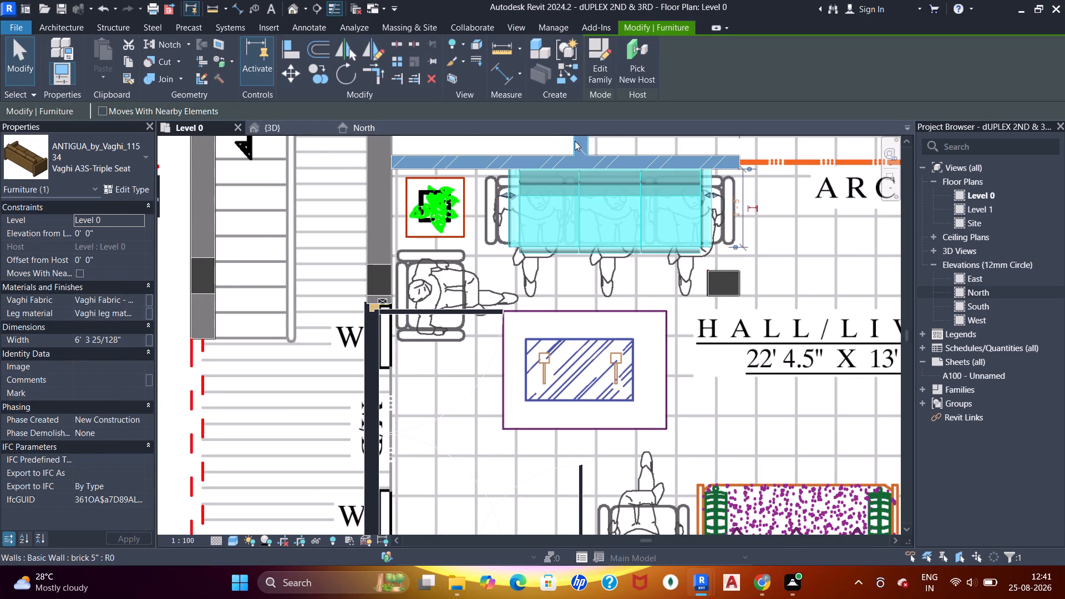
pyautogui.press('Escape')
pyautogui.press('Escape')
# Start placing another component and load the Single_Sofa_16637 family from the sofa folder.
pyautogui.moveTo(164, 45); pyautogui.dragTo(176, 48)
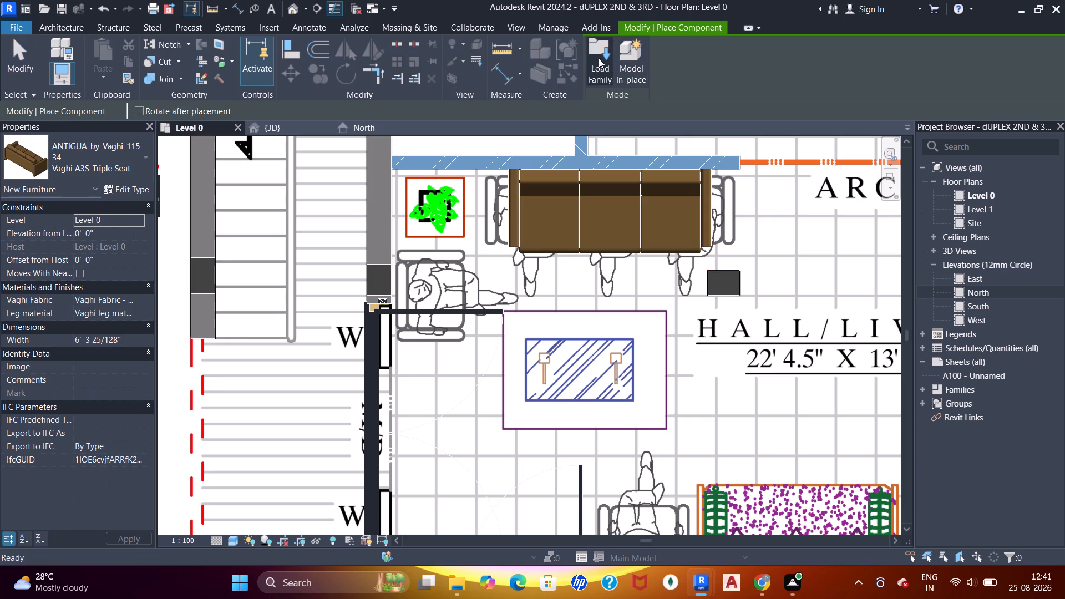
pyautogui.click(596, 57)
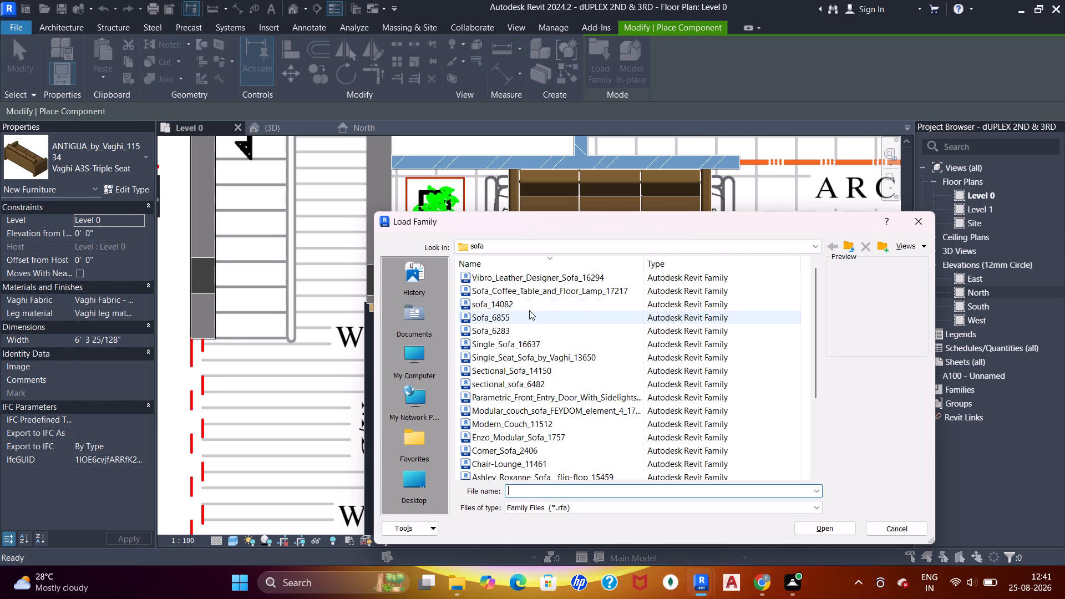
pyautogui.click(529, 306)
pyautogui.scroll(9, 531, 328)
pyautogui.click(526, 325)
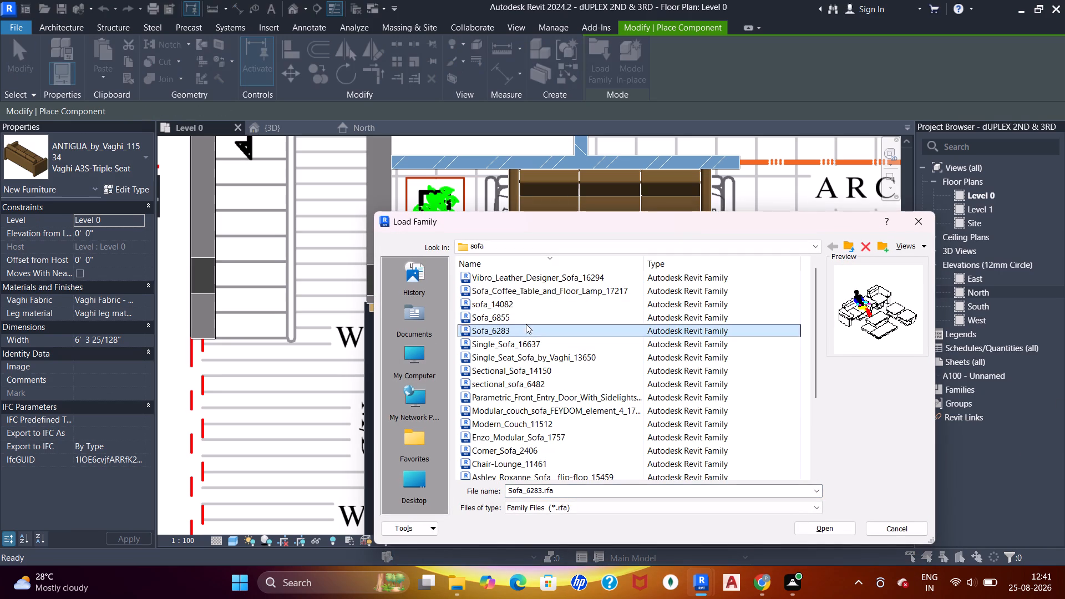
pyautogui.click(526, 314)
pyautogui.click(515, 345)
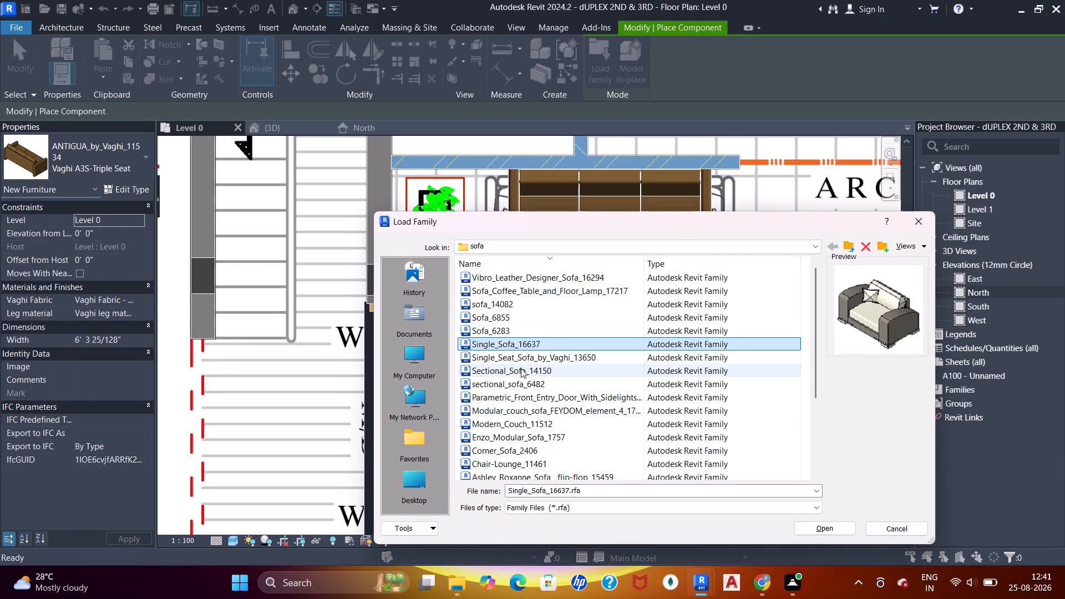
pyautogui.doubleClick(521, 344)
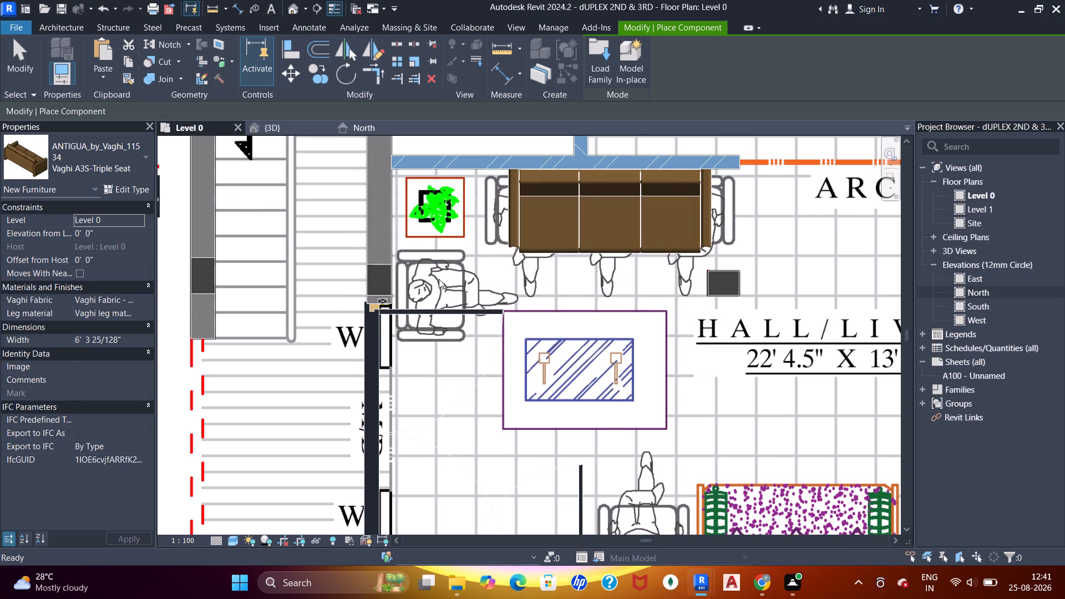
# Load the Single_Seat_Sofa_by_Vaghi_13650 family from the sofa folder.
pyautogui.click(601, 58)
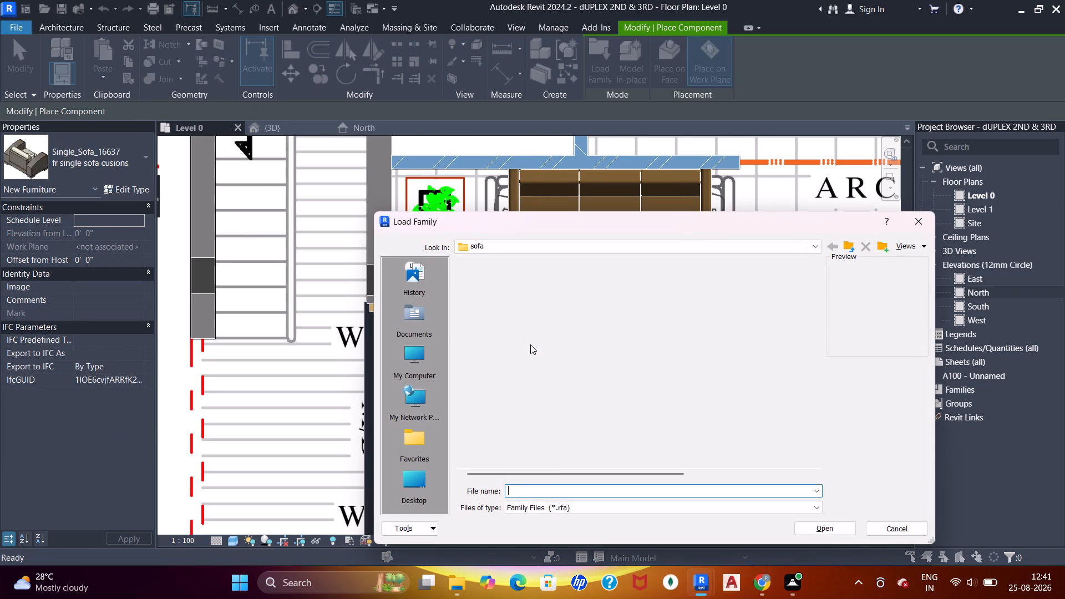
pyautogui.click(516, 351)
pyautogui.doubleClick(519, 357)
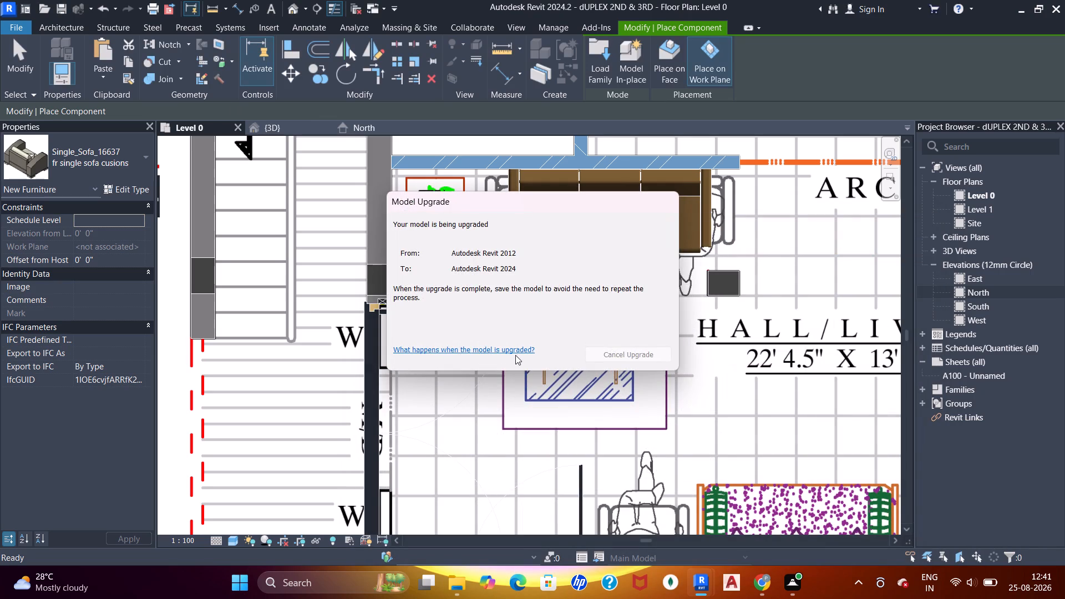
# Place the Vaghi A1S-Single Seat sofa over the armchair drawn below the plant, rotated with its back to the exterior wall.
pyautogui.scroll(5, 447, 286)
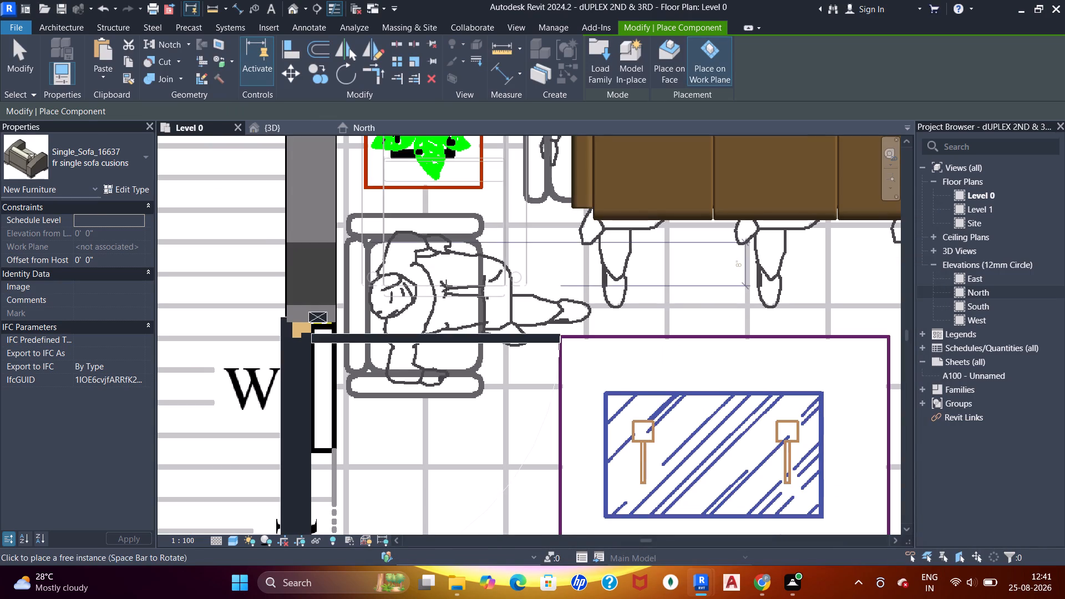
pyautogui.press('space')
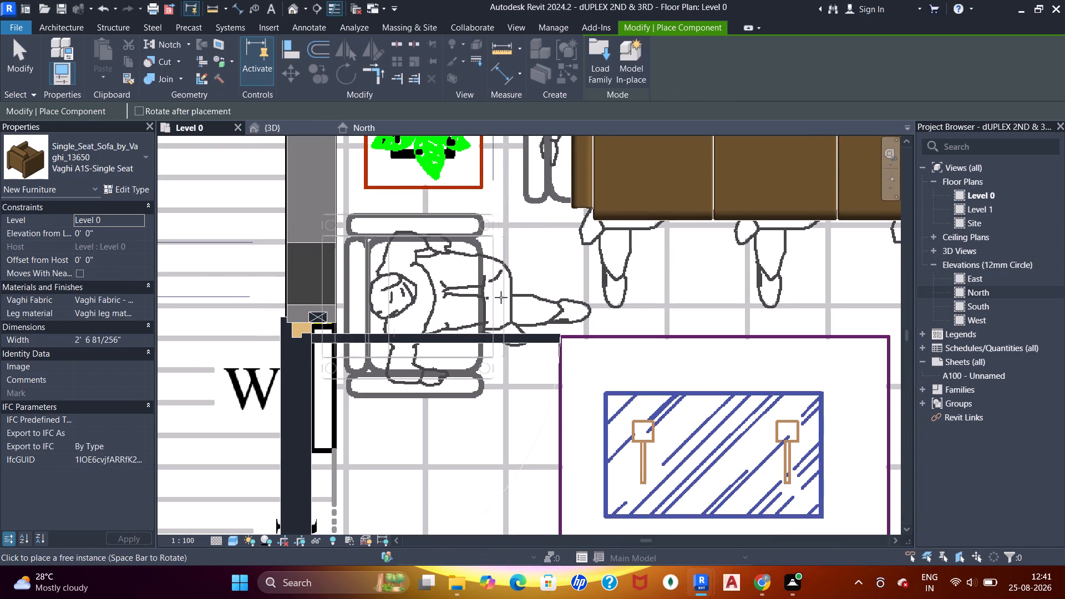
pyautogui.click(510, 294)
pyautogui.press('Escape')
pyautogui.press('Escape')
pyautogui.press('Escape')
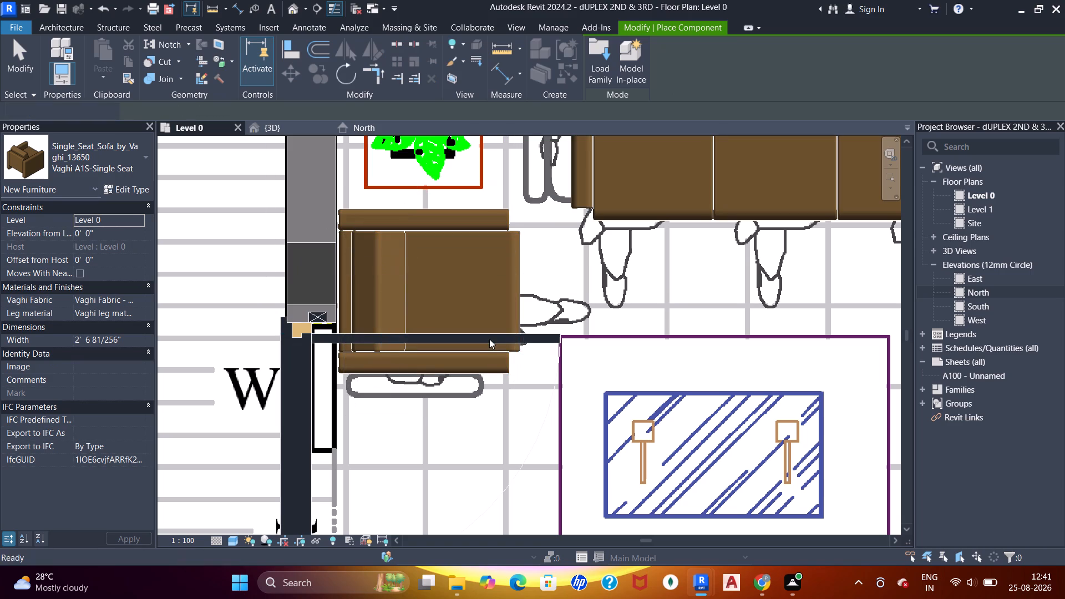
pyautogui.press('Escape')
pyautogui.press('Escape')
# Place a Vaghi A1S-Single Seat sofa over the drawn armchair beside door D1/C, rotated with its back to the exterior wall.
pyautogui.scroll(-1, 518, 340)
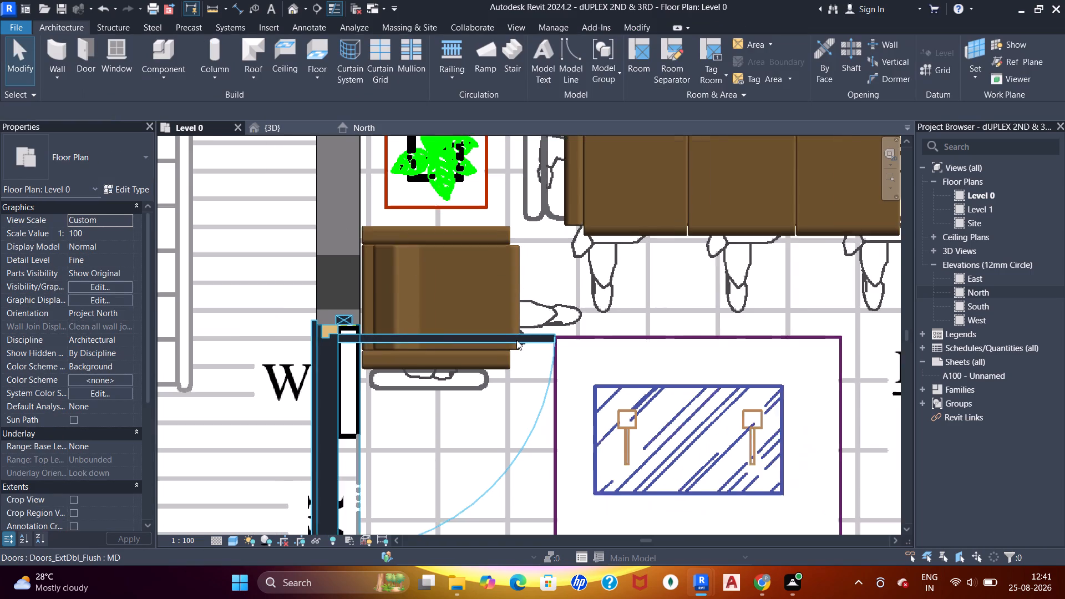
pyautogui.scroll(-5, 516, 340)
pyautogui.moveTo(534, 338); pyautogui.dragTo(493, 307, button='middle')
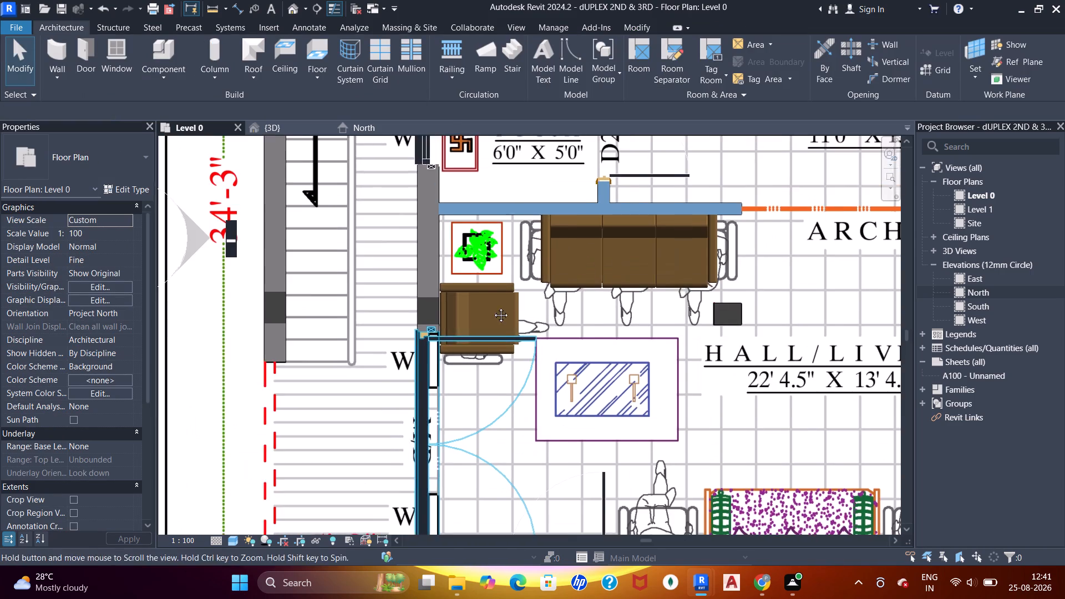
pyautogui.moveTo(493, 307); pyautogui.dragTo(466, 298, button='middle')
pyautogui.scroll(-2, 514, 296)
pyautogui.moveTo(537, 299); pyautogui.dragTo(492, 228, button='middle')
pyautogui.scroll(3, 635, 380)
pyautogui.middleClick(635, 382)
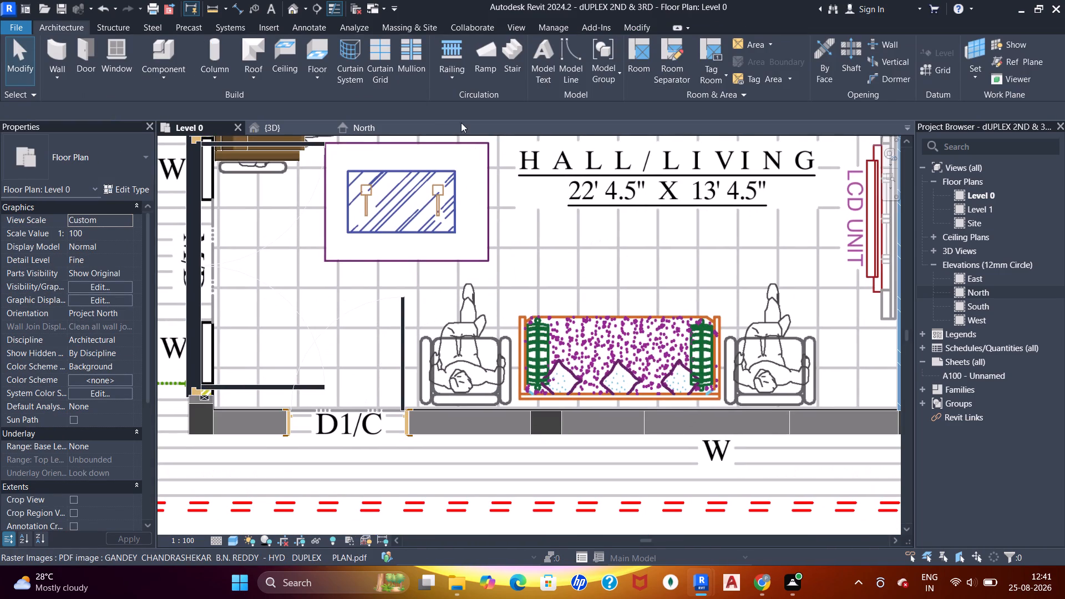
pyautogui.click(154, 48)
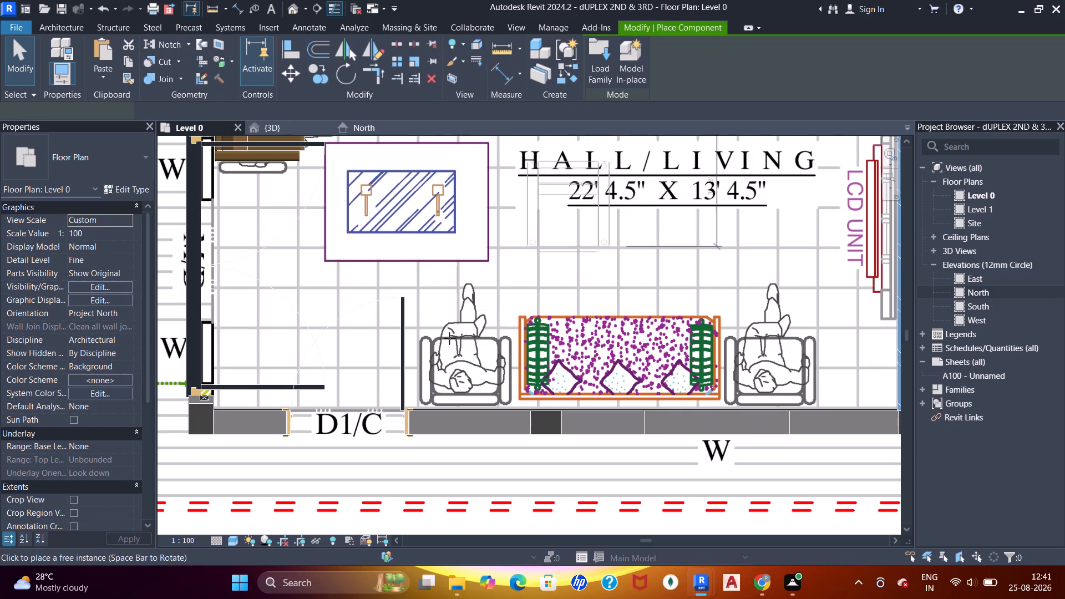
pyautogui.scroll(3, 452, 375)
pyautogui.press('space')
pyautogui.press('space')
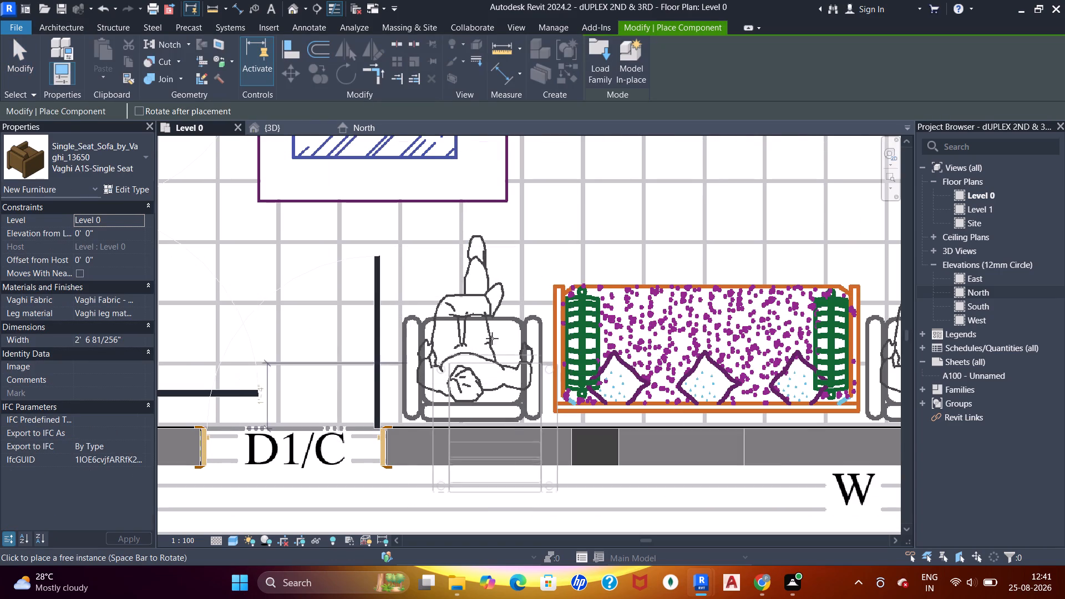
pyautogui.click(473, 290)
# Place another Vaghi A1S-Single Seat sofa over the drawn armchair on the LCD-unit side of the patterned settee, in the same orientation.
pyautogui.scroll(-2, 516, 319)
pyautogui.moveTo(560, 312); pyautogui.dragTo(283, 304, button='middle')
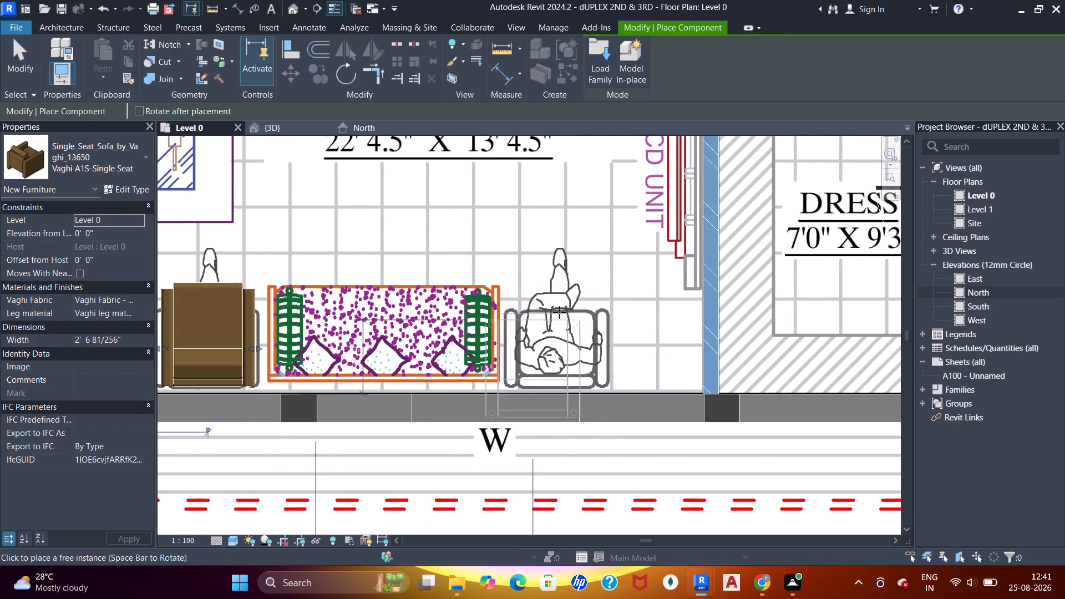
pyautogui.scroll(3, 560, 312)
pyautogui.click(564, 275)
pyautogui.scroll(-5, 552, 265)
pyautogui.moveTo(484, 286); pyautogui.dragTo(555, 302, button='middle')
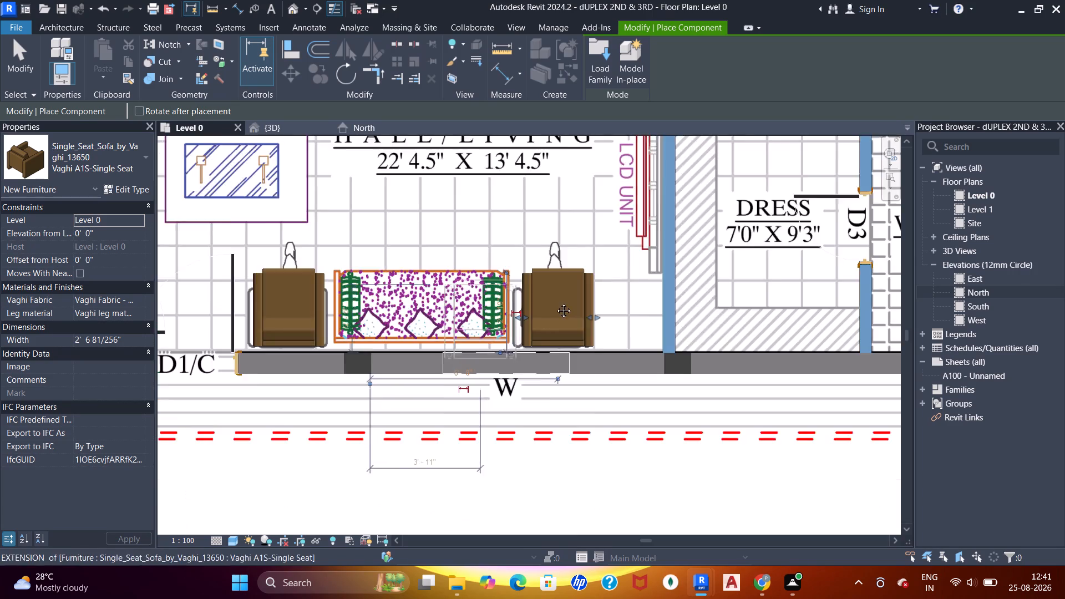
pyautogui.moveTo(555, 302); pyautogui.dragTo(556, 301, button='middle')
pyautogui.press('Escape')
pyautogui.press('Escape')
pyautogui.press('Escape')
pyautogui.press('Escape')
pyautogui.press('Escape')
pyautogui.click(388, 353)
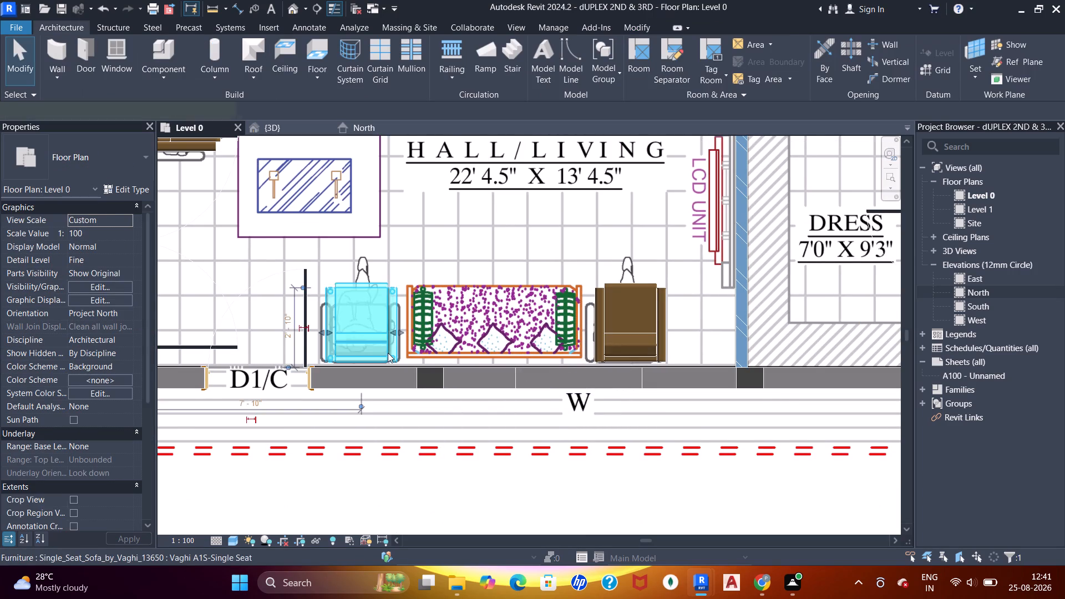
pyautogui.scroll(4, 388, 353)
pyautogui.press('Escape')
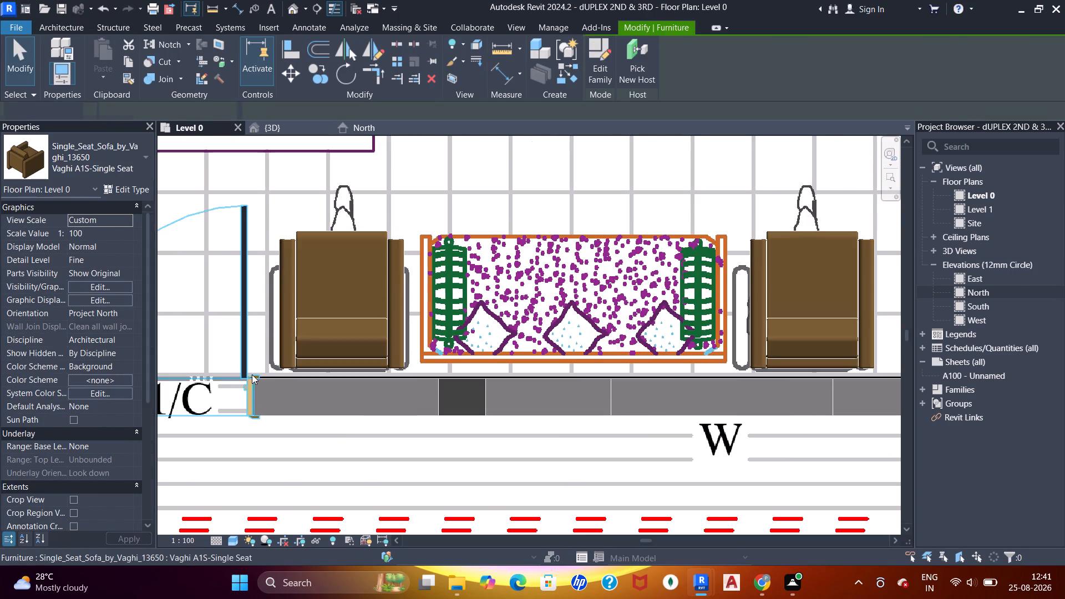
pyautogui.scroll(-3, 321, 338)
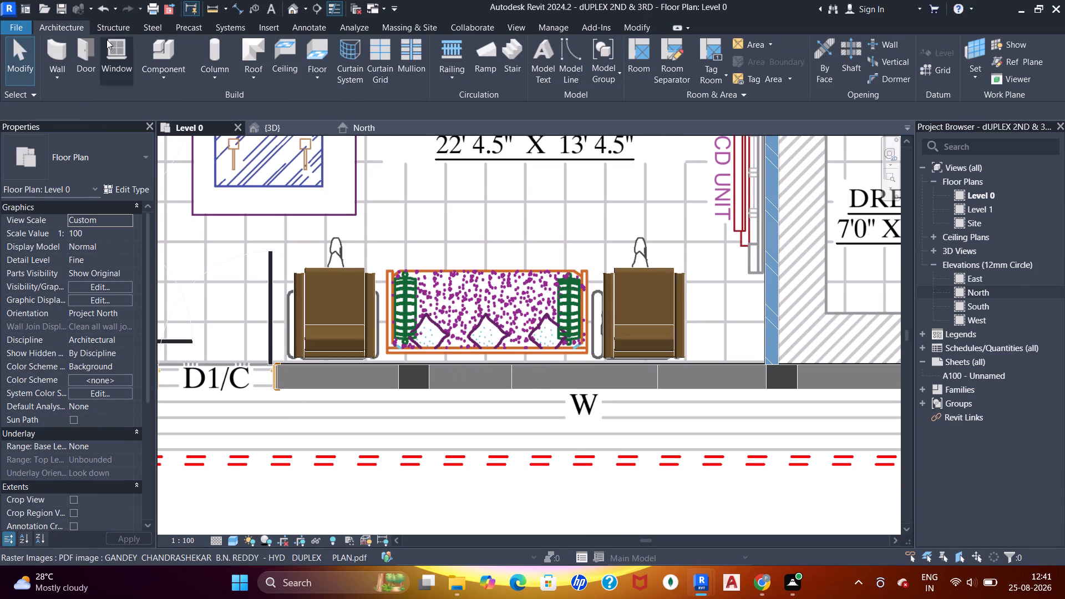
# Start placing a component, preview the families in the sofa folder and load Modern_Couch_11512.
pyautogui.click(171, 52)
pyautogui.click(599, 55)
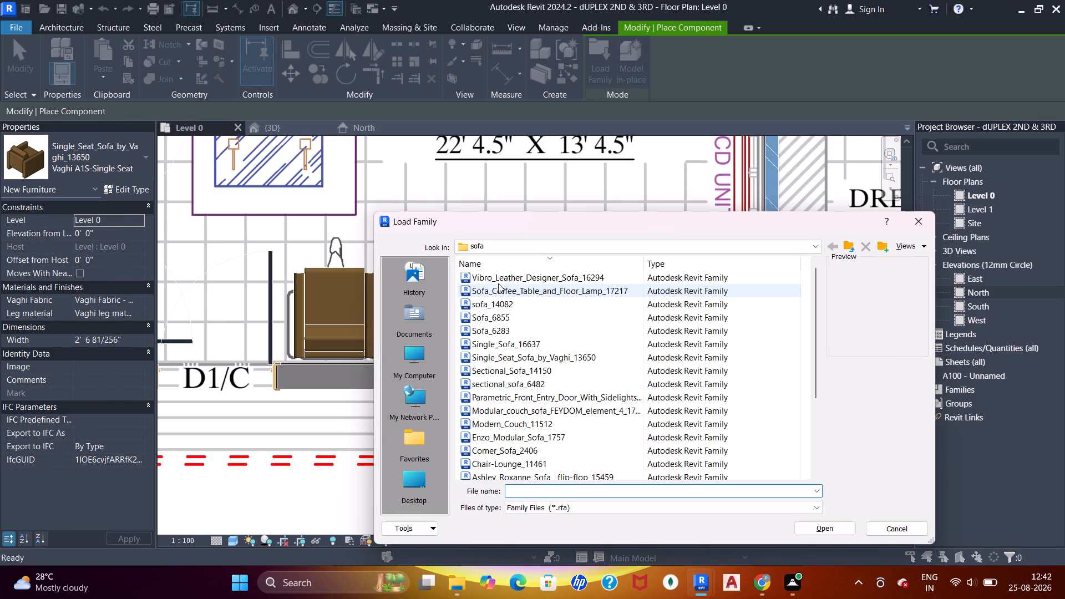
pyautogui.click(498, 283)
pyautogui.click(524, 301)
pyautogui.click(518, 322)
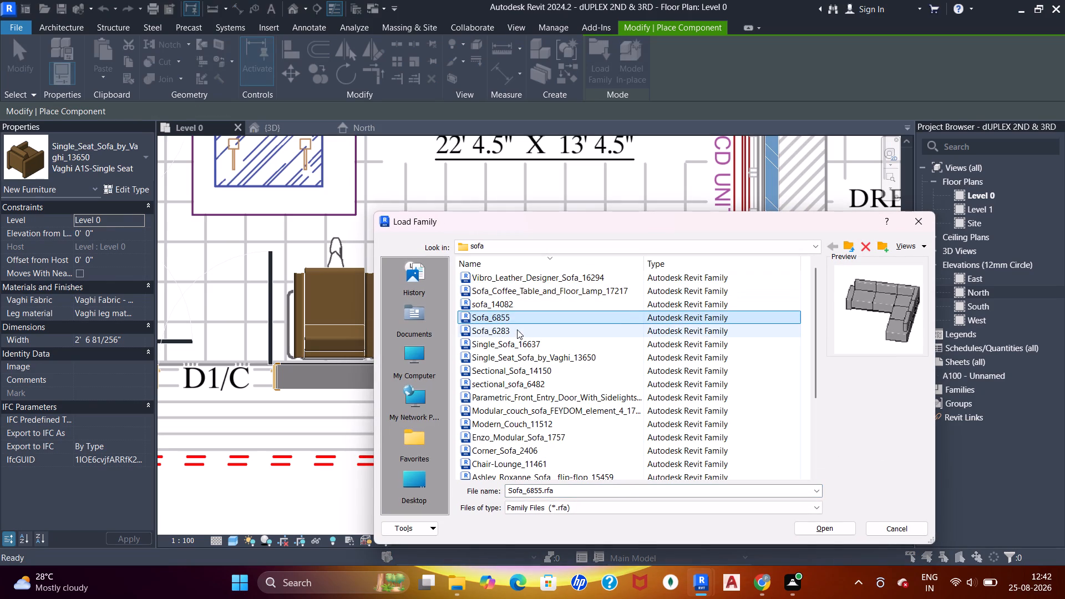
pyautogui.click(517, 331)
pyautogui.click(519, 343)
pyautogui.click(526, 363)
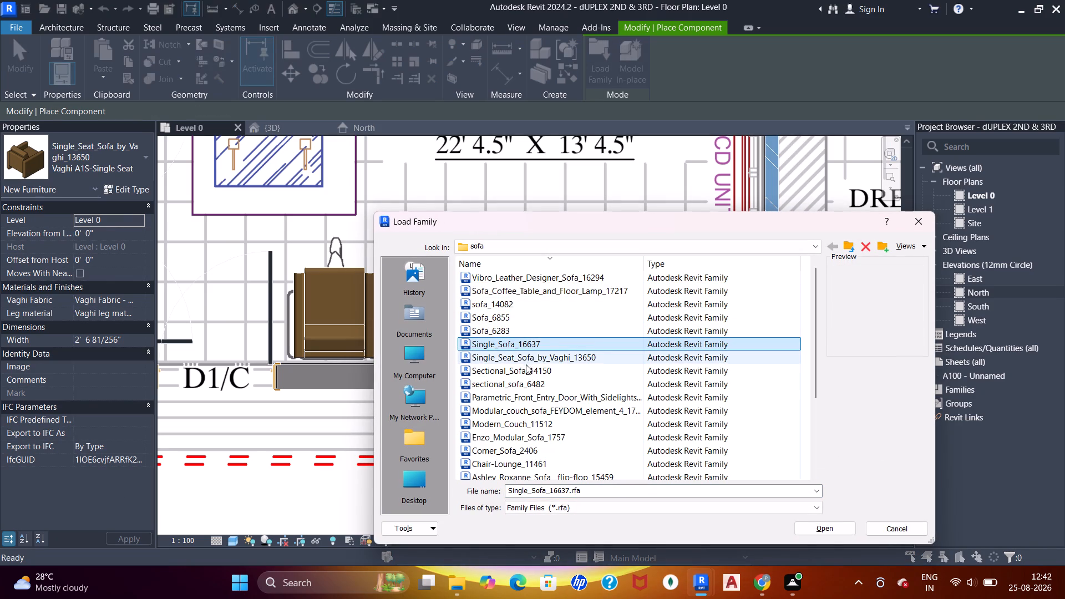
pyautogui.click(526, 368)
pyautogui.click(528, 384)
pyautogui.click(532, 401)
pyautogui.click(534, 409)
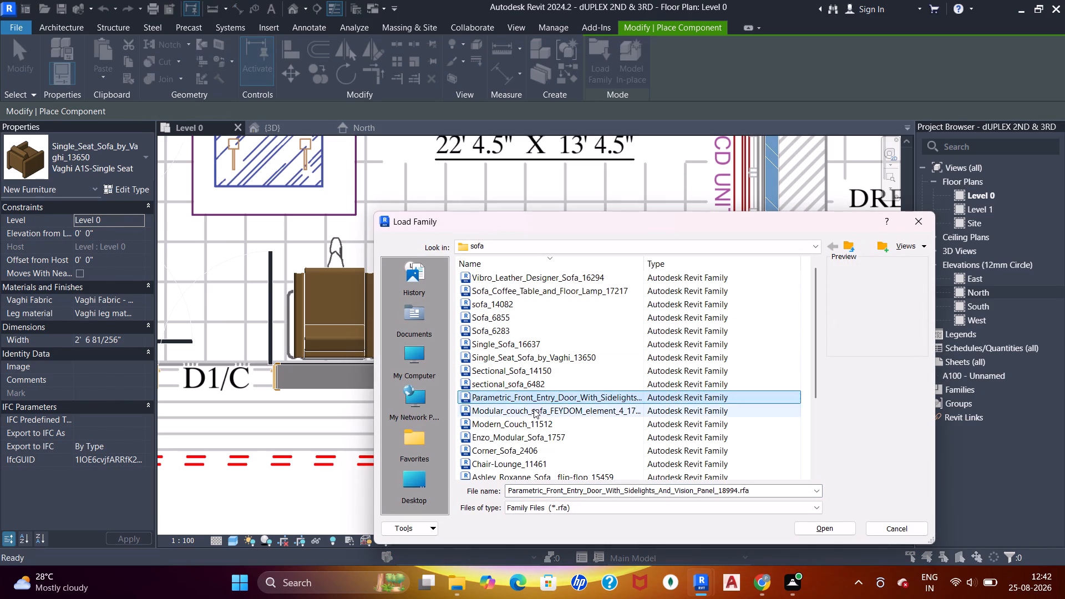
pyautogui.scroll(-1, 536, 414)
pyautogui.click(532, 384)
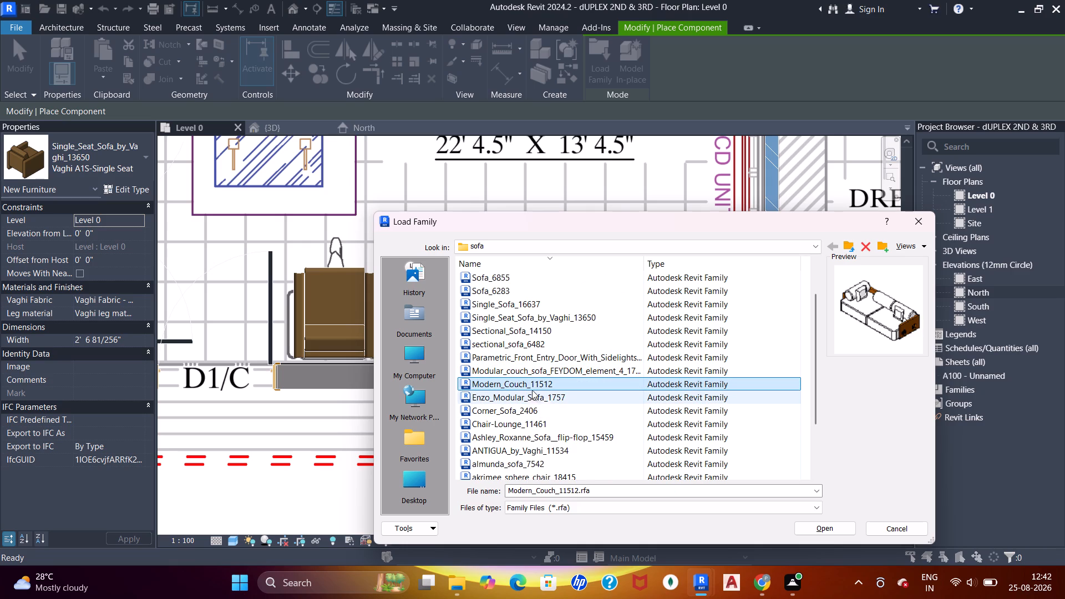
pyautogui.doubleClick(531, 387)
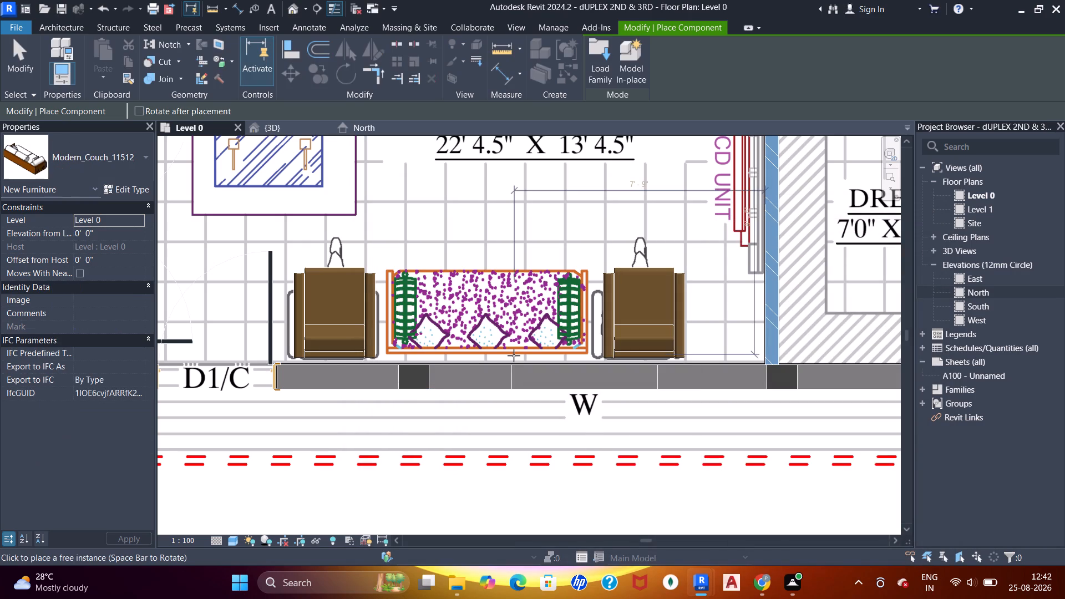
# Place the Modern_Couch_11512 over the patterned settee drawn between the two single-seat sofas.
pyautogui.scroll(1, 438, 280)
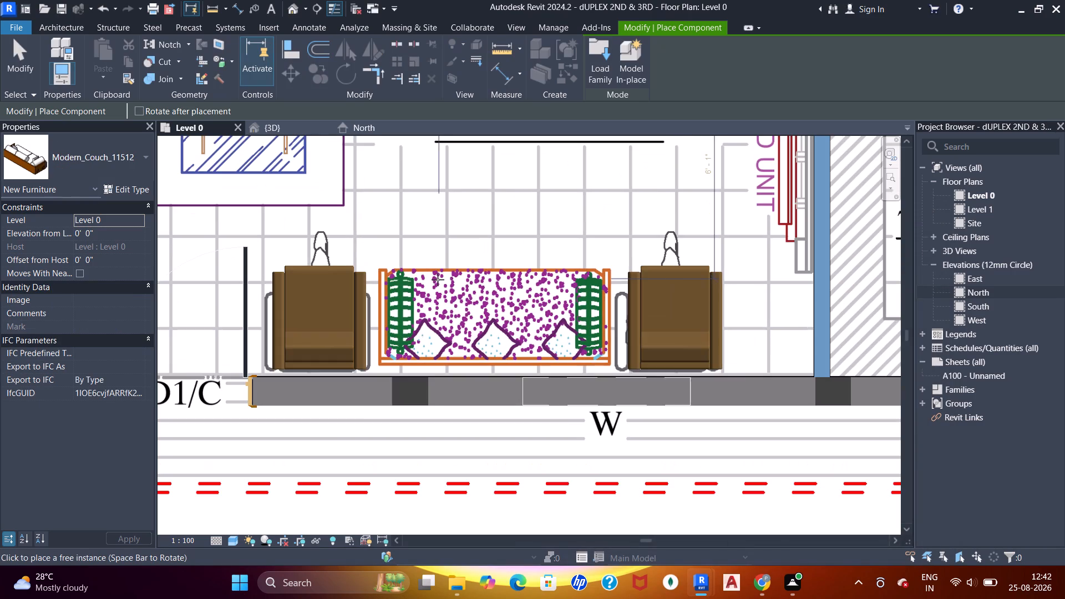
pyautogui.click(438, 280)
pyautogui.scroll(-3, 469, 305)
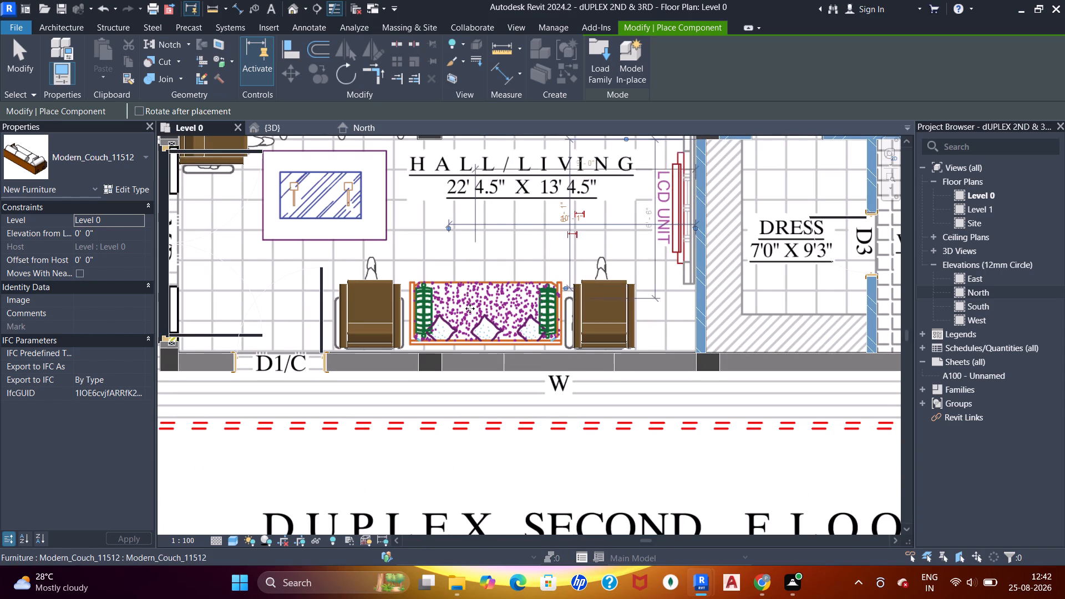
# Turn on the Floors category in the Level 0 plan's visibility overrides, filtering the categories by "flo", and leave component placement.
pyautogui.write('VG')
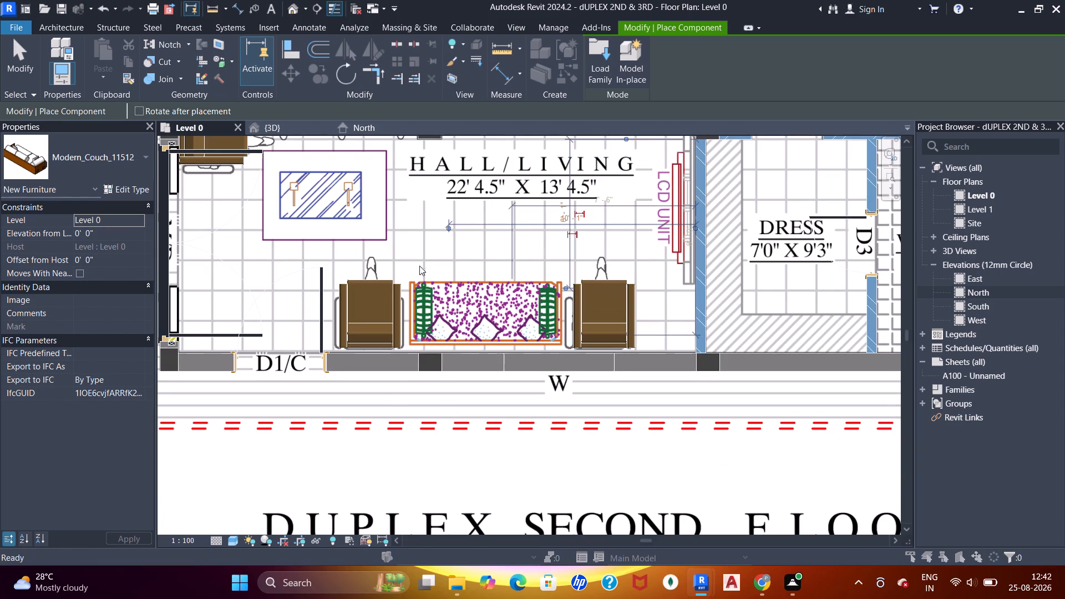
pyautogui.click(428, 134)
pyautogui.click(428, 144)
pyautogui.press('f')
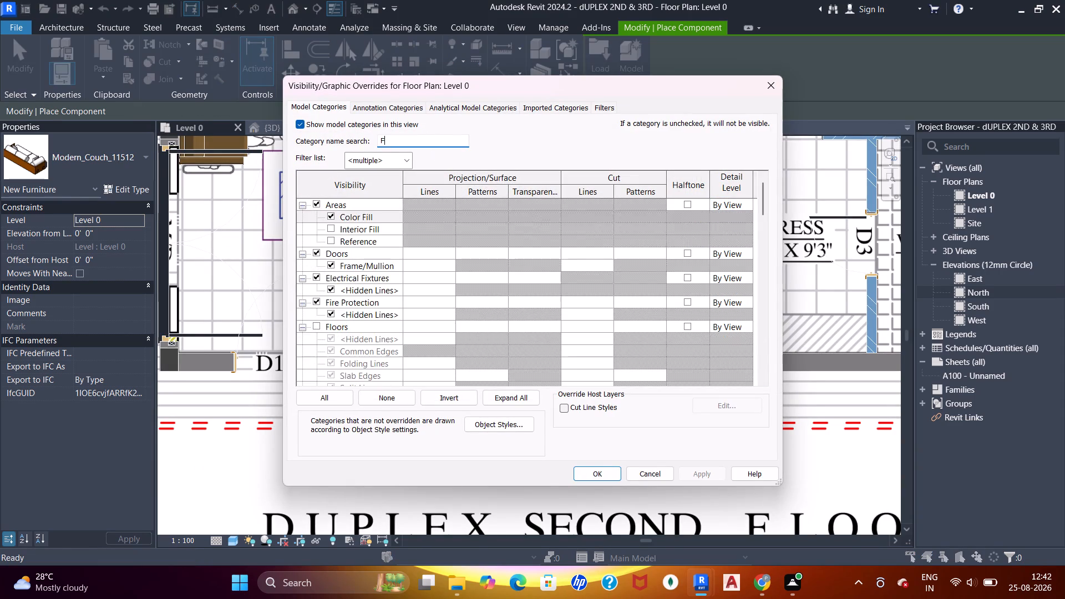
pyautogui.press('l')
pyautogui.press('o')
pyautogui.click(318, 195)
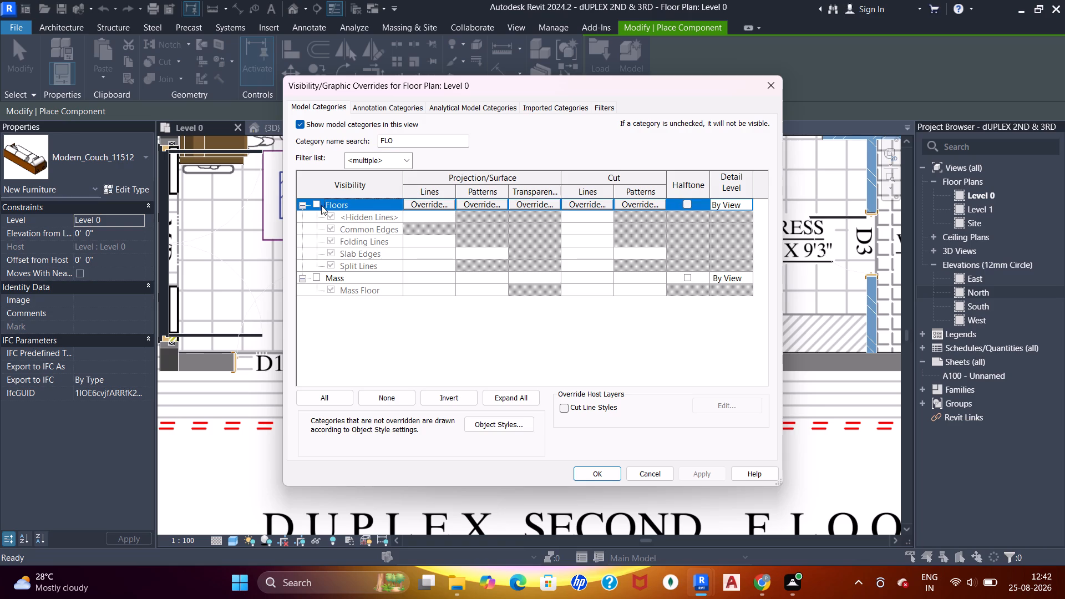
pyautogui.click(317, 202)
pyautogui.moveTo(586, 469); pyautogui.dragTo(581, 462)
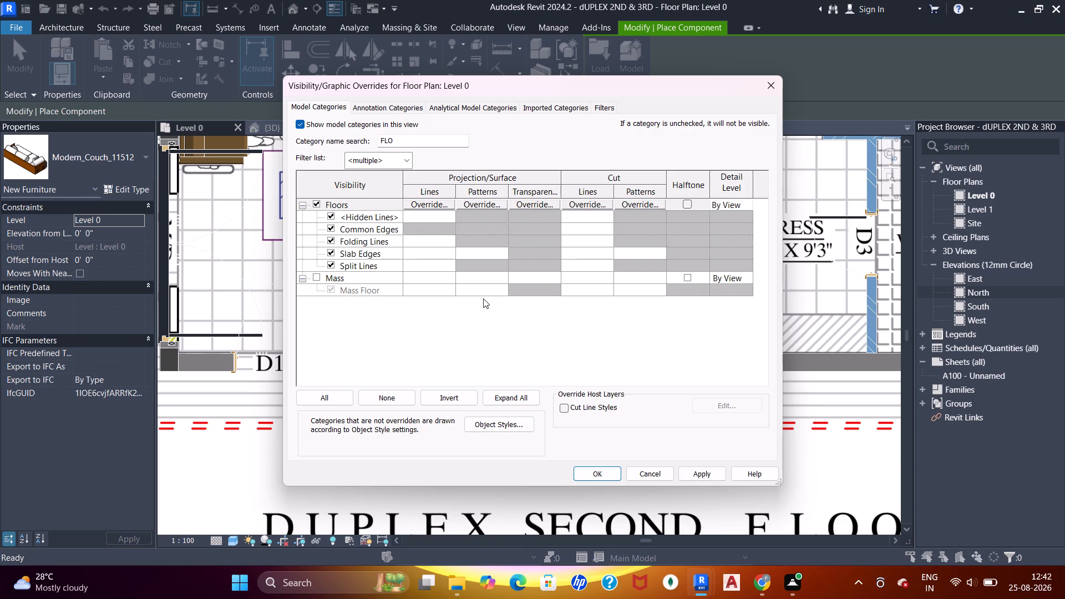
pyautogui.click(589, 478)
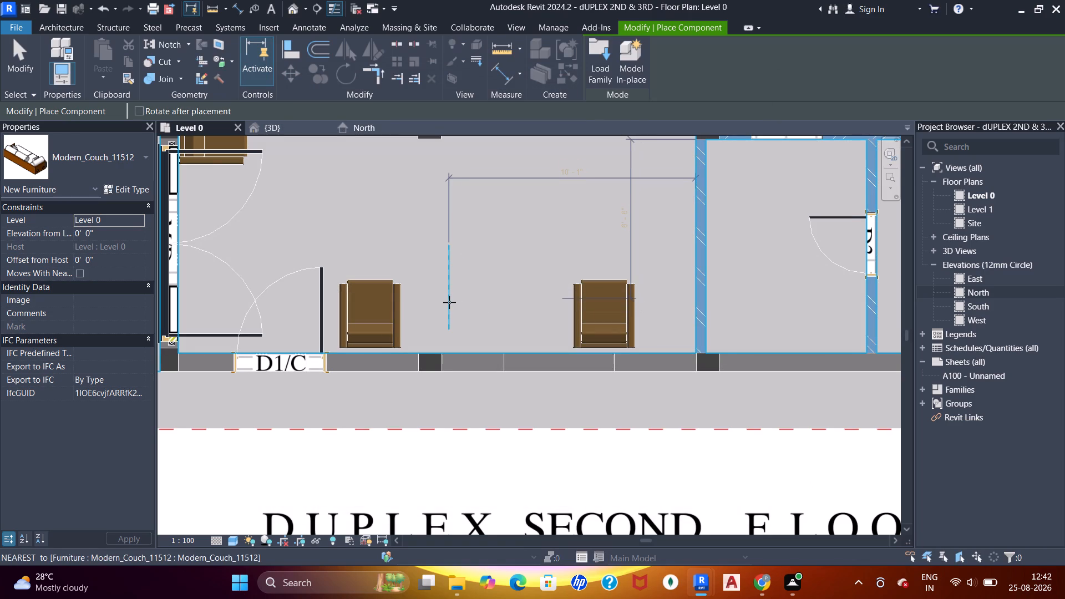
pyautogui.press('Escape')
pyautogui.press('Escape')
pyautogui.press('Escape')
pyautogui.press('Escape')
pyautogui.press('Escape')
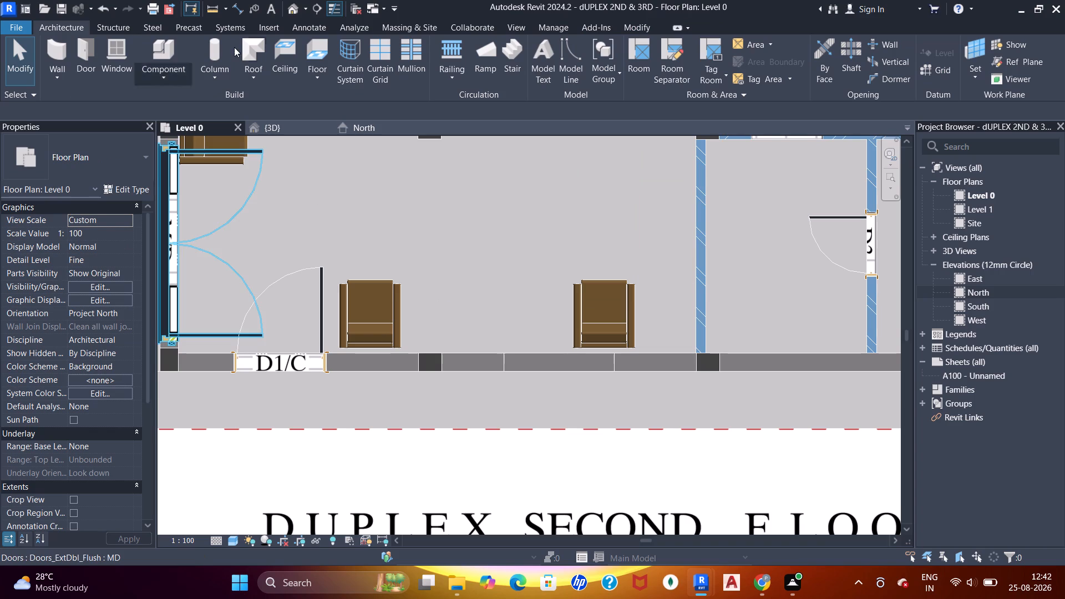
# Start placing a component, preview other families in the sofa folder and load 123_or_4_seats_couch_4554.
pyautogui.click(173, 51)
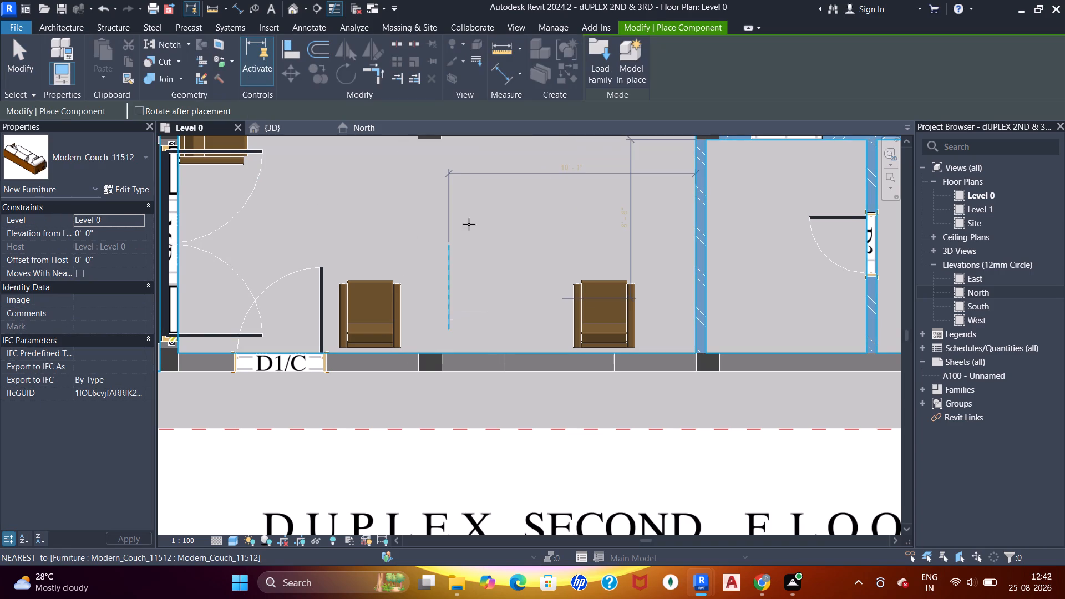
pyautogui.click(600, 60)
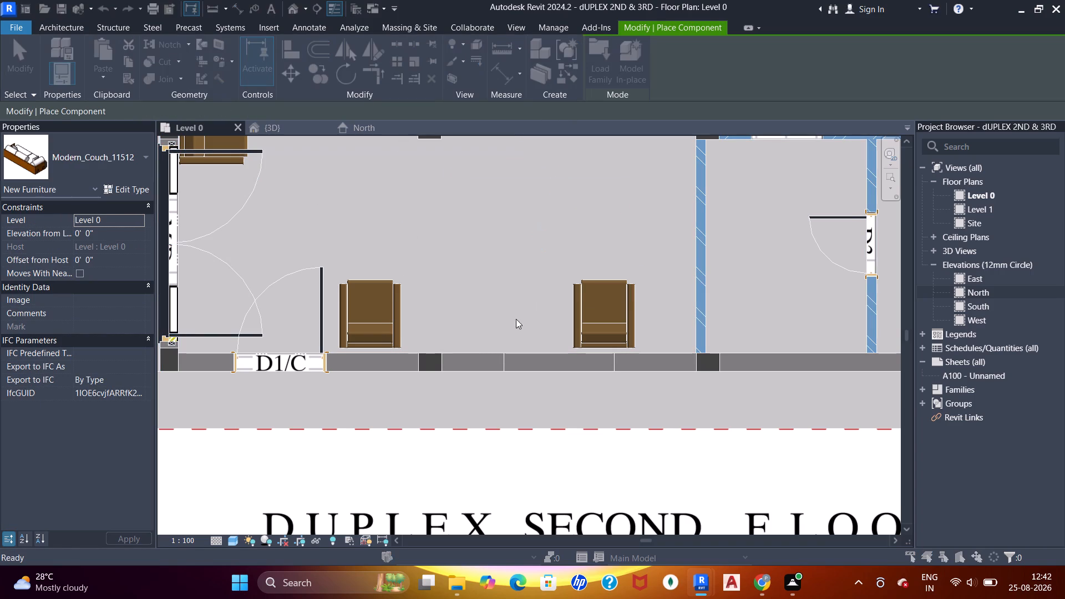
pyautogui.click(524, 360)
pyautogui.click(526, 375)
pyautogui.click(537, 390)
pyautogui.scroll(-1, 550, 418)
pyautogui.click(545, 409)
pyautogui.click(545, 399)
pyautogui.click(543, 389)
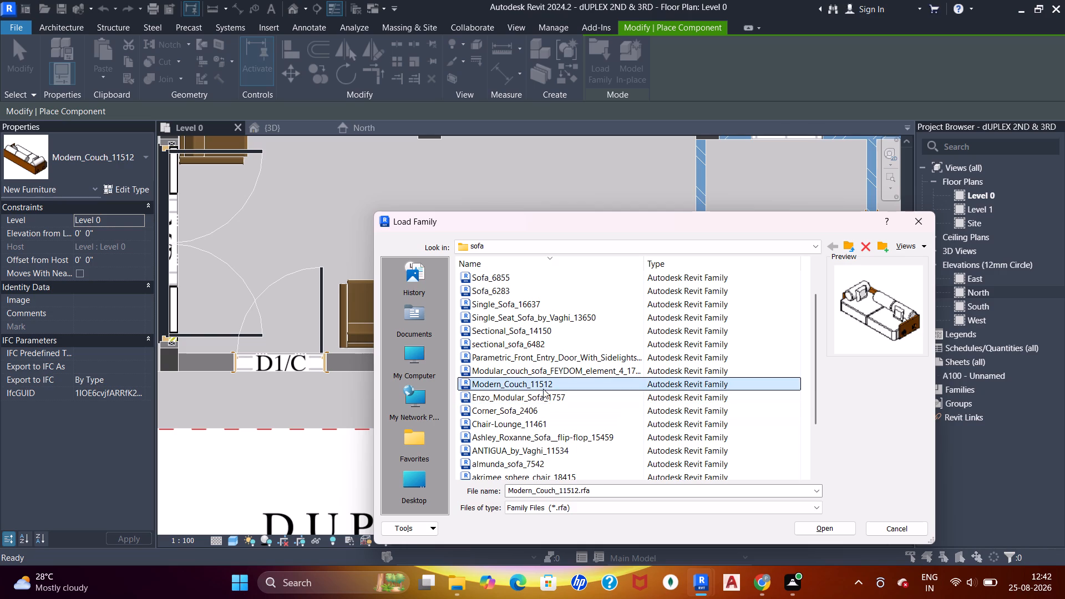
pyautogui.click(543, 422)
pyautogui.click(532, 409)
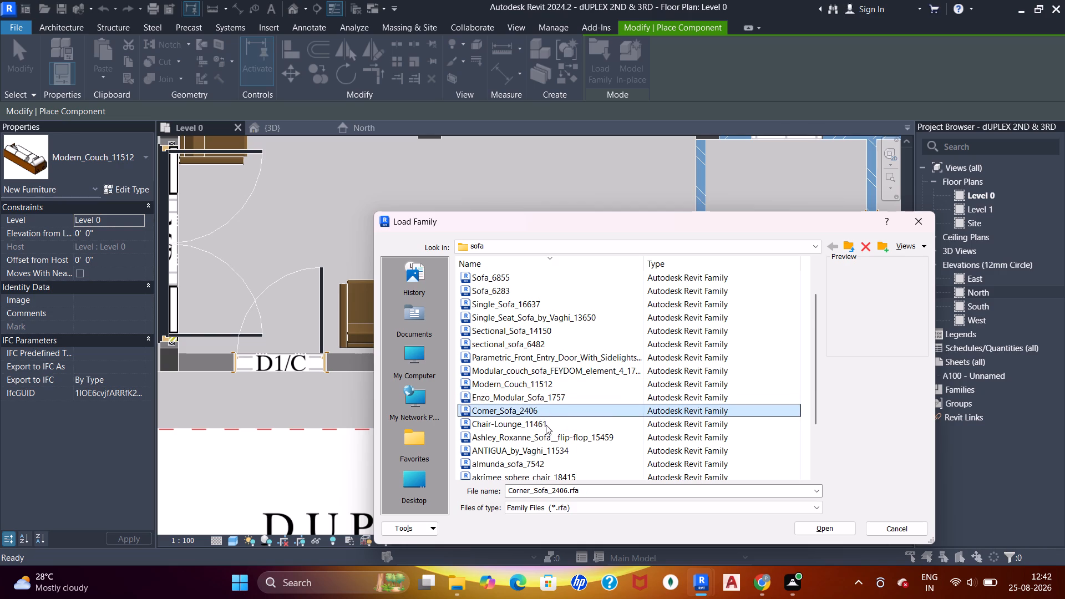
pyautogui.scroll(-1, 539, 423)
pyautogui.click(538, 413)
pyautogui.click(538, 397)
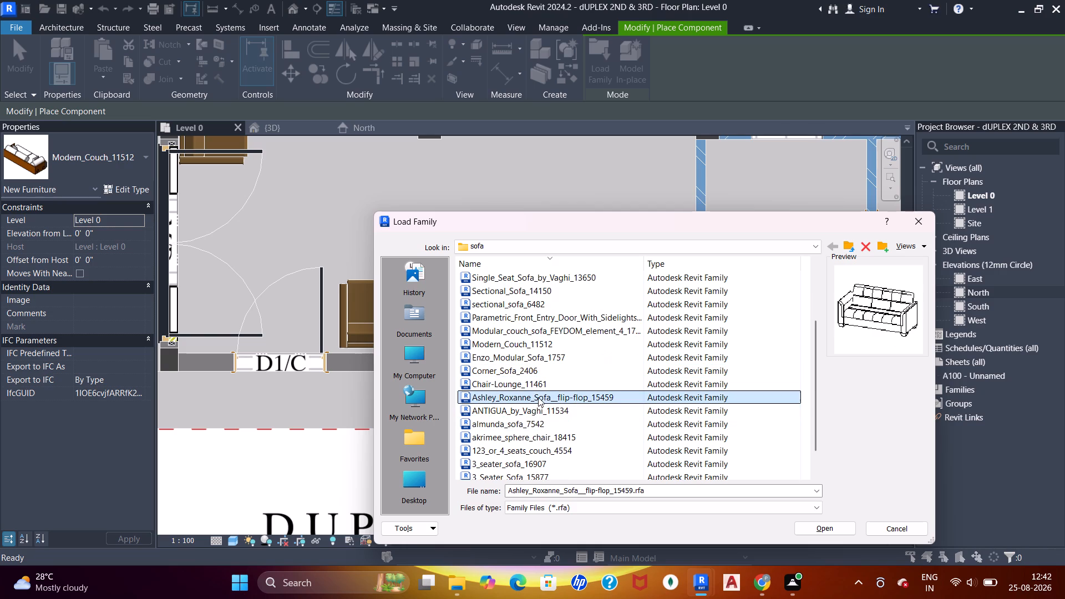
pyautogui.click(533, 407)
pyautogui.click(522, 422)
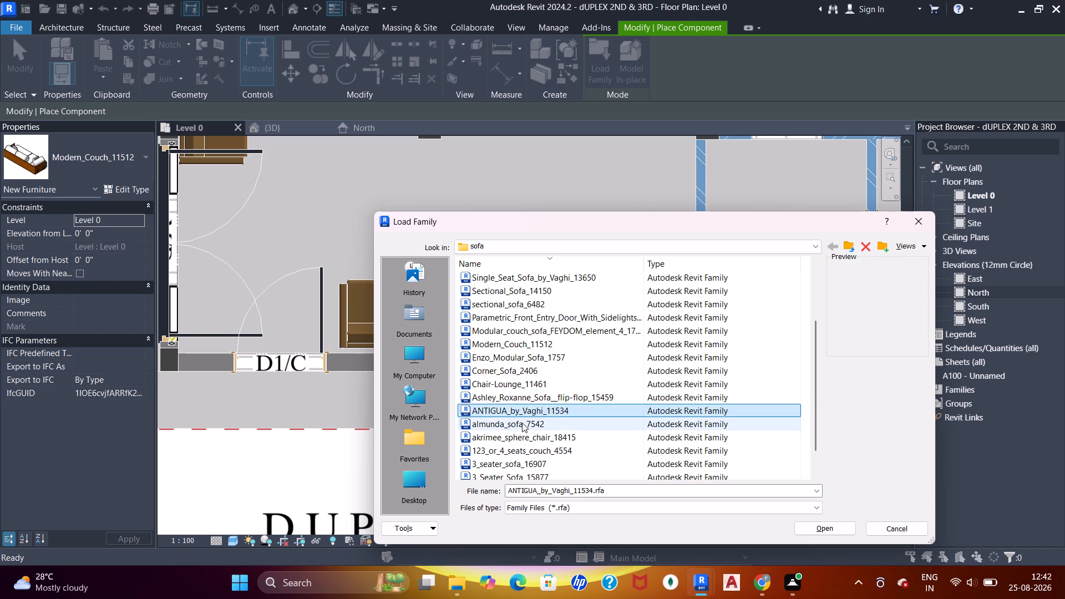
pyautogui.click(523, 432)
pyautogui.click(514, 451)
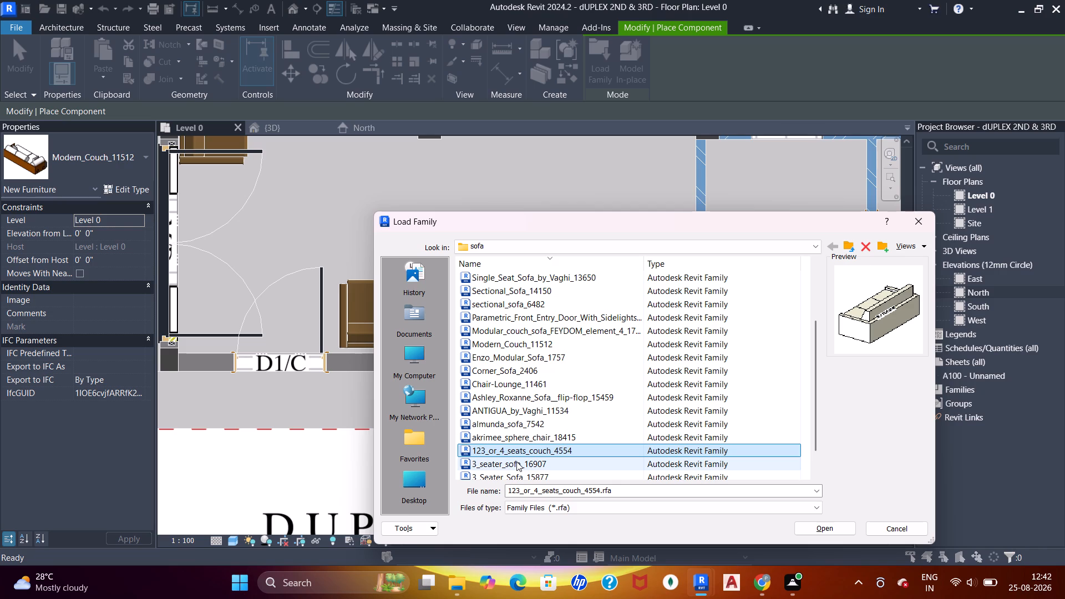
pyautogui.doubleClick(517, 450)
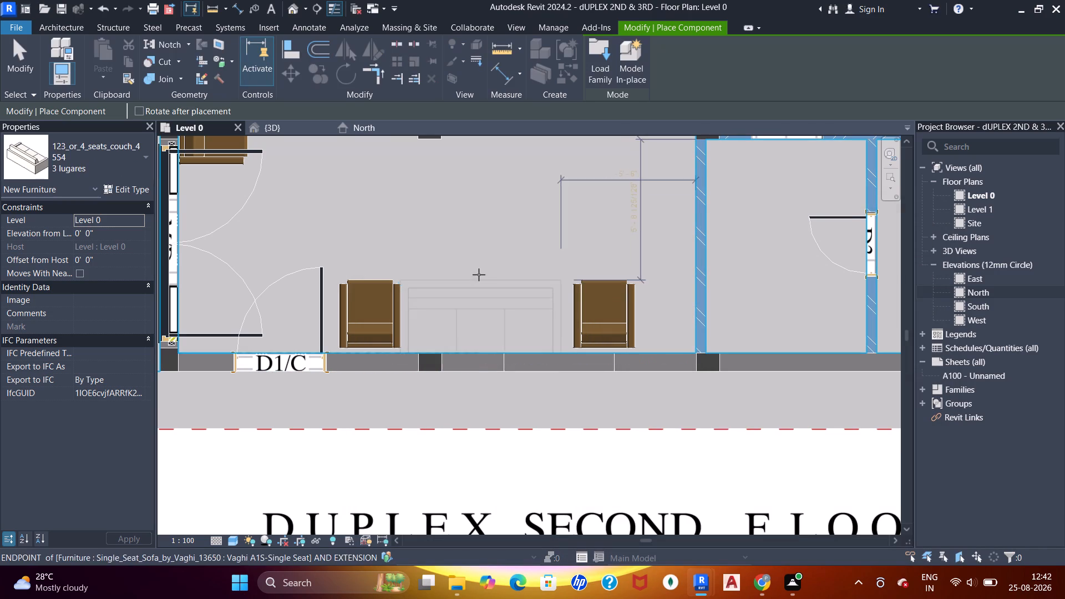
# Place the 3 lugares couch between the two single-seat sofas, rotated with its back to the exterior wall.
pyautogui.press('space')
pyautogui.press('space')
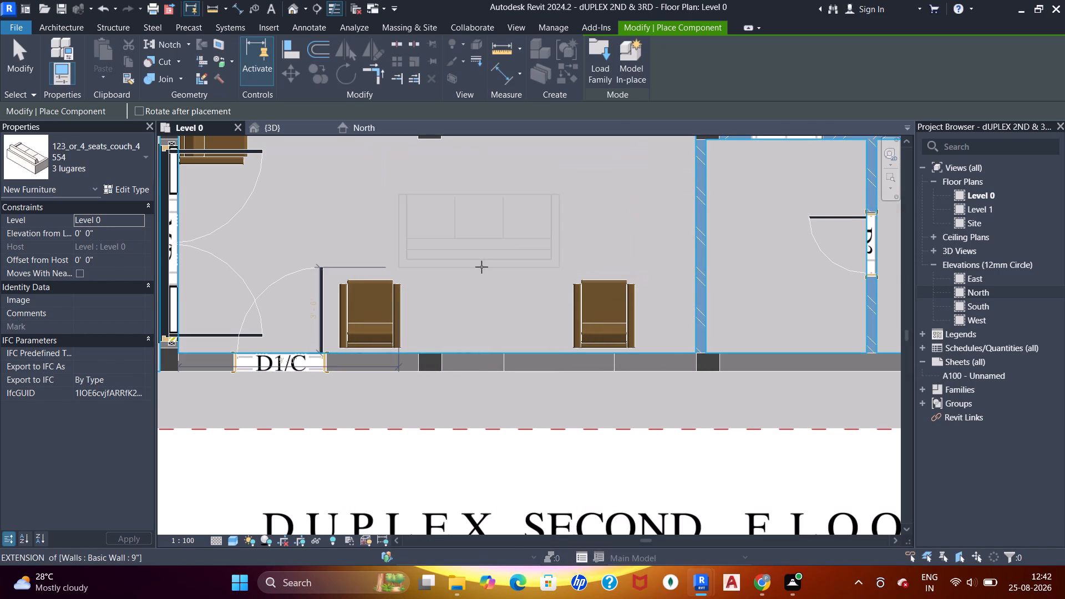
pyautogui.click(485, 343)
pyautogui.press('Escape')
pyautogui.press('Escape')
pyautogui.press('Escape')
pyautogui.press('Escape')
# Nudge the three-seat couch three increments right and three down to centre it between the single-seat sofas near the wall.
pyautogui.click(512, 336)
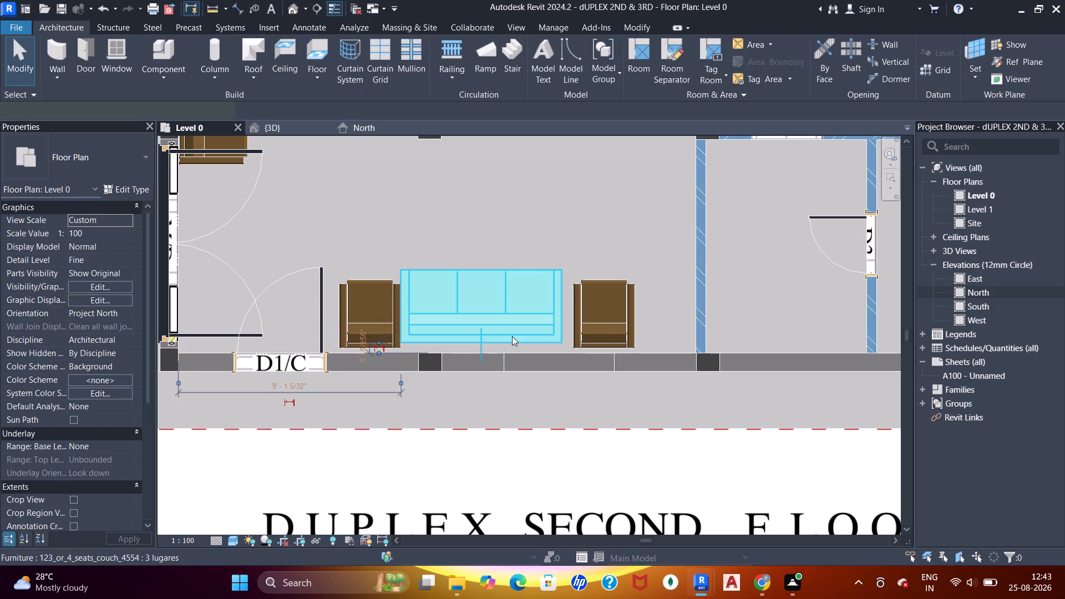
pyautogui.scroll(2, 512, 336)
pyautogui.press('Right')
pyautogui.press('Right')
pyautogui.press('Right')
pyautogui.press('Down')
pyautogui.press('Down')
pyautogui.press('Down')
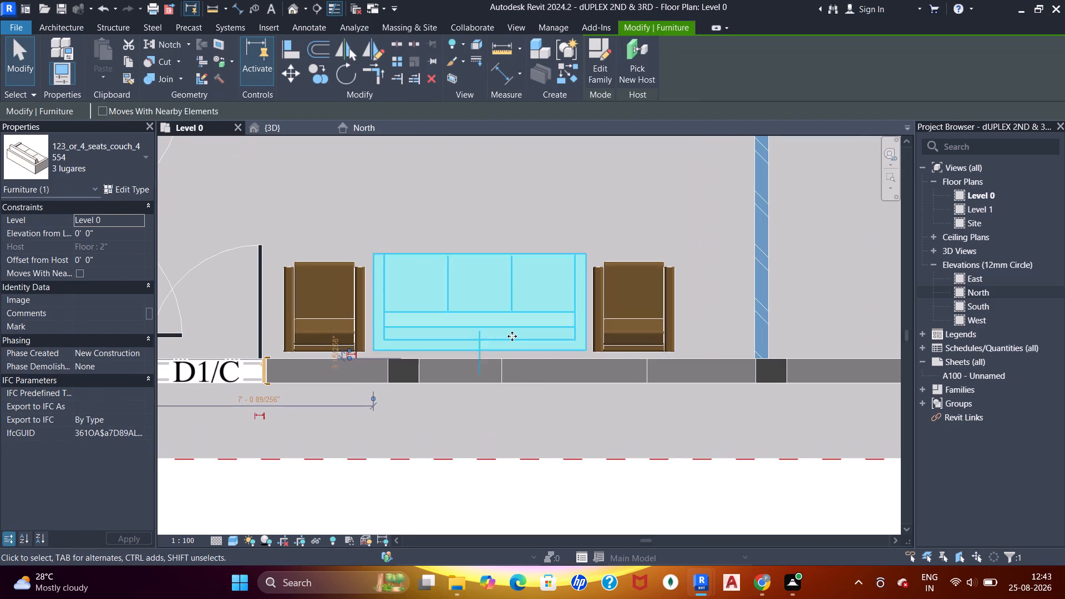
# Turn off the Floors category in the Level 0 plan's visibility overrides, filtering the categories by "FLO", to reveal the PDF underlay.
pyautogui.scroll(-3, 509, 302)
pyautogui.press('Escape')
pyautogui.press('v')
pyautogui.press('g')
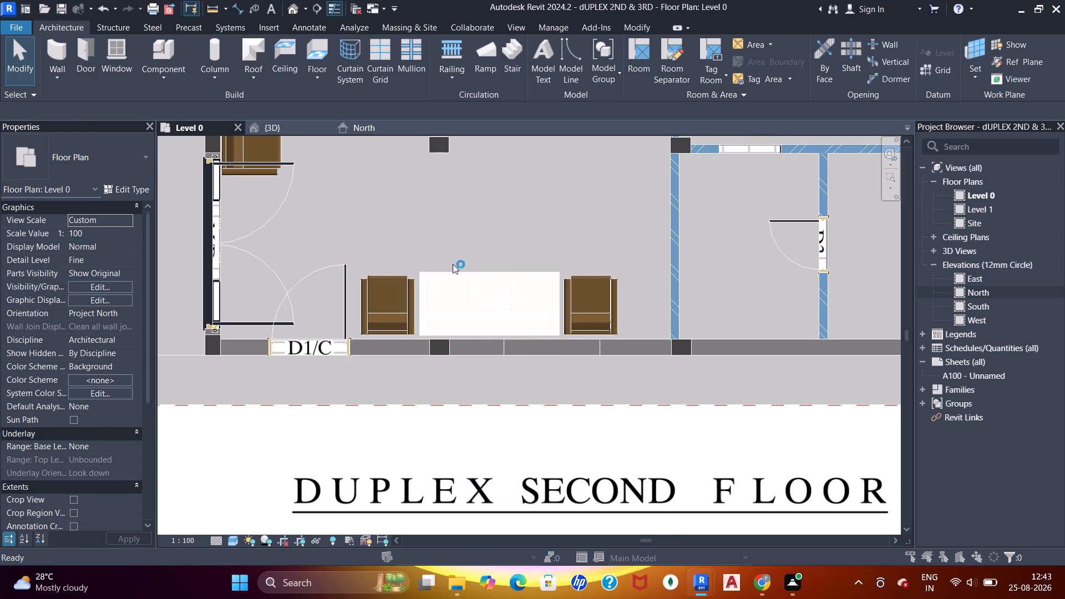
pyautogui.click(445, 141)
pyautogui.press('f')
pyautogui.write('LO')
pyautogui.click(321, 207)
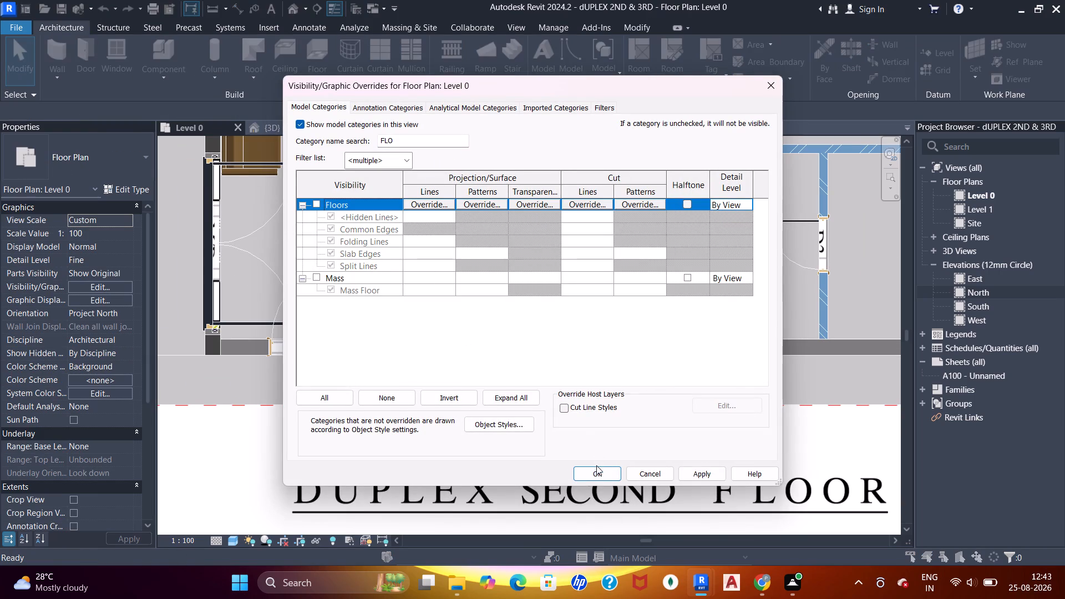
pyautogui.click(596, 469)
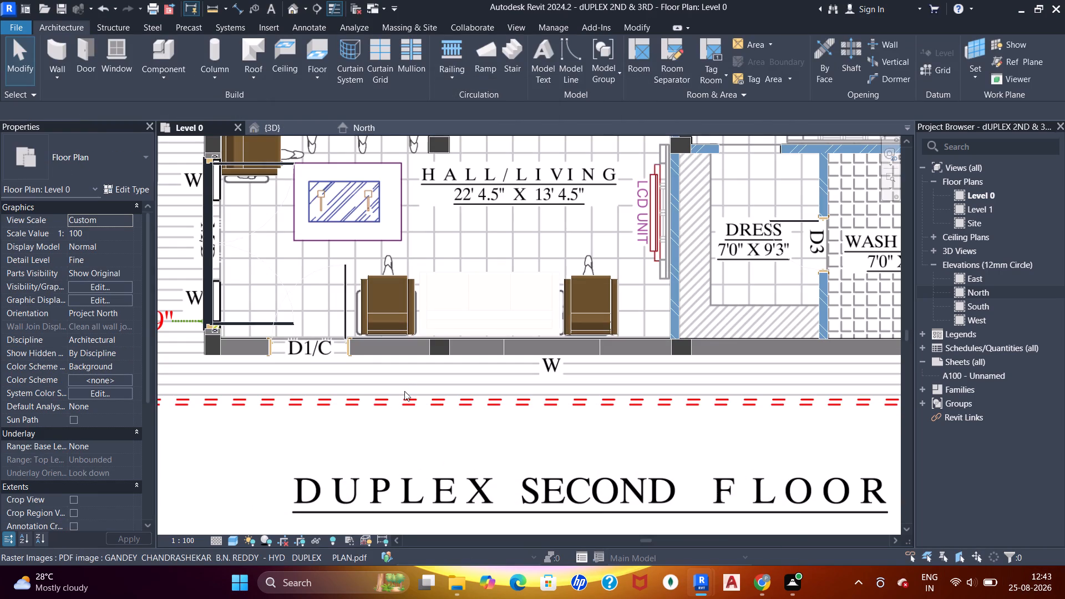
# Start loading a component family for the hall/living and preview the families in the cabinet and study table folders.
pyautogui.scroll(-2, 490, 305)
pyautogui.moveTo(498, 266); pyautogui.dragTo(510, 317, button='middle')
pyautogui.scroll(4, 361, 290)
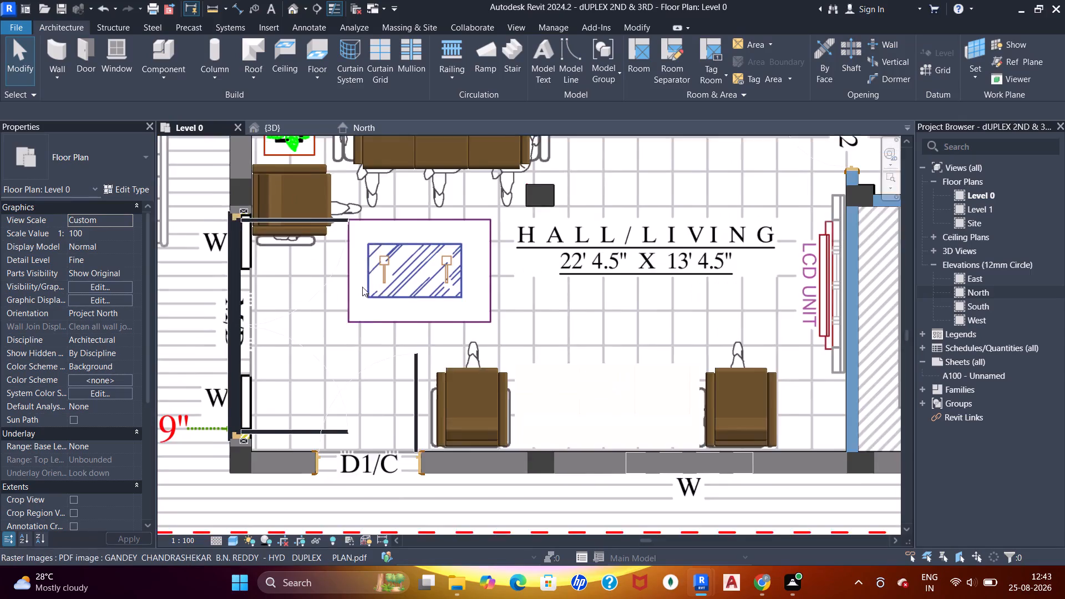
pyautogui.moveTo(367, 286); pyautogui.dragTo(371, 315, button='middle')
pyautogui.scroll(-4, 582, 280)
pyautogui.moveTo(648, 269); pyautogui.dragTo(332, 293, button='middle')
pyautogui.scroll(-2, 357, 291)
pyautogui.moveTo(358, 267); pyautogui.dragTo(486, 382, button='middle')
pyautogui.middleClick(486, 382)
pyautogui.middleClick(486, 382)
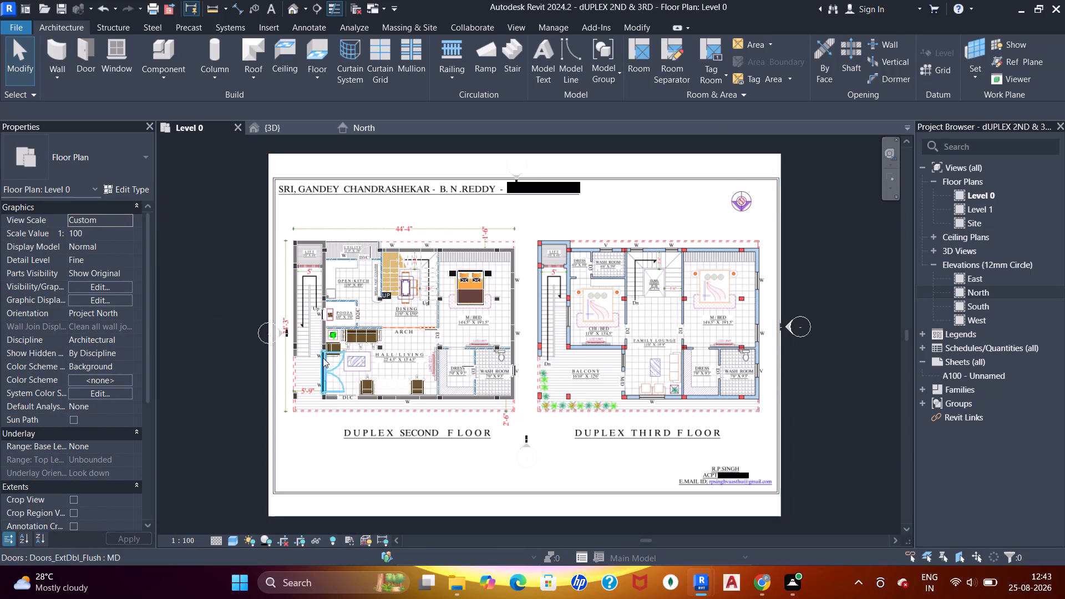
pyautogui.scroll(5, 323, 358)
pyautogui.scroll(5, 414, 390)
pyautogui.moveTo(411, 387); pyautogui.dragTo(418, 390, button='middle')
pyautogui.click(173, 49)
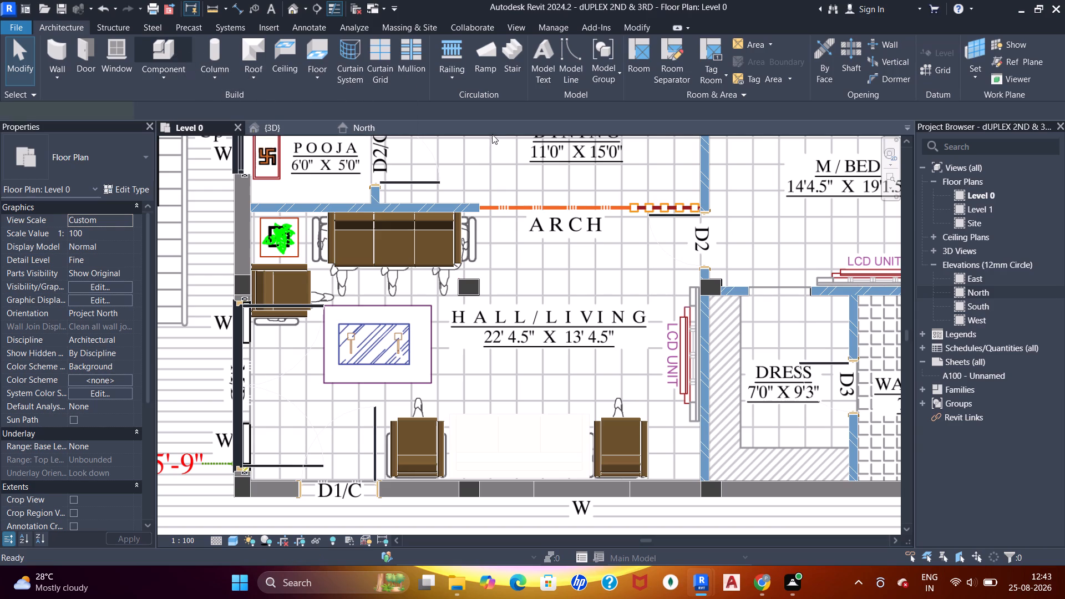
pyautogui.click(604, 54)
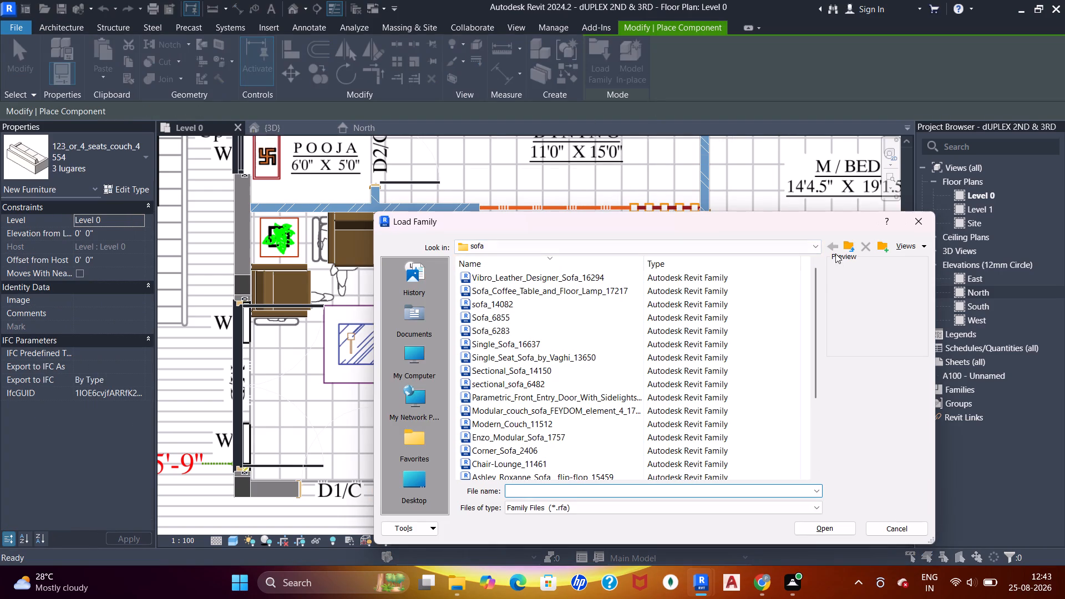
pyautogui.click(848, 248)
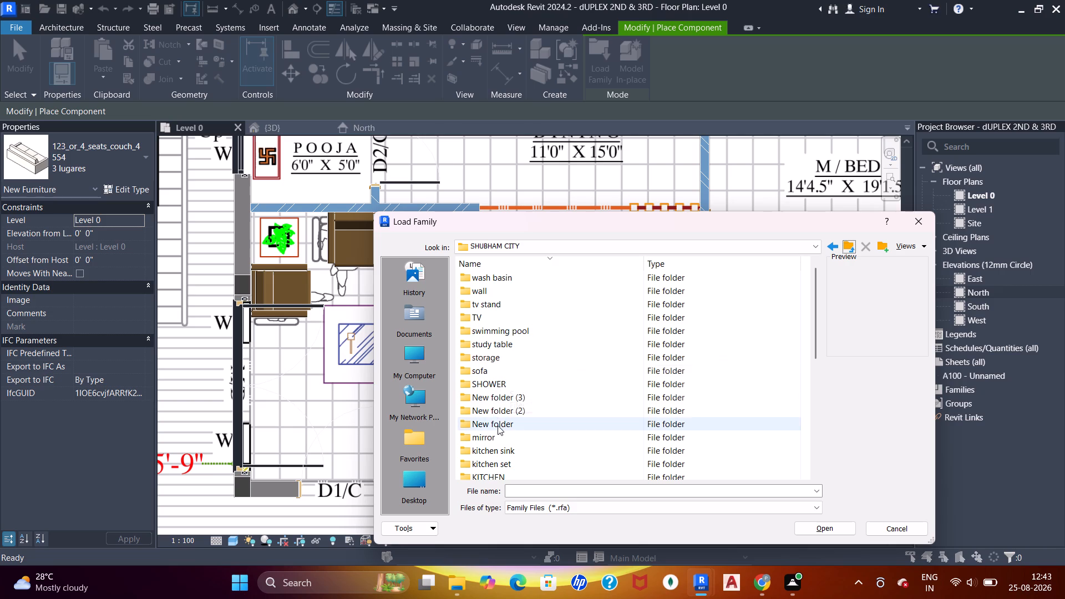
pyautogui.scroll(-4, 498, 425)
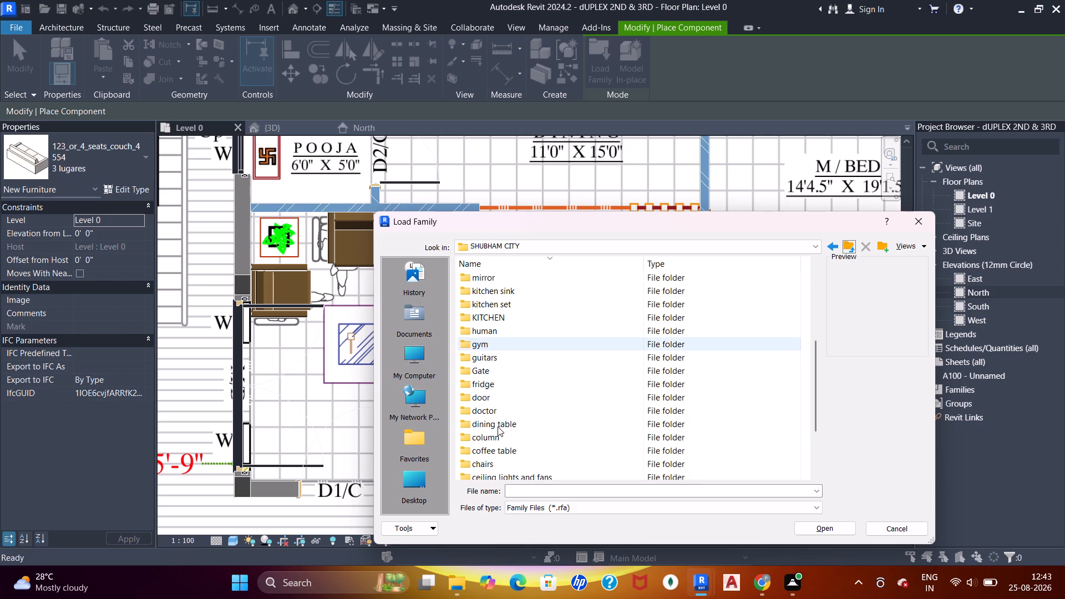
pyautogui.scroll(-2, 498, 427)
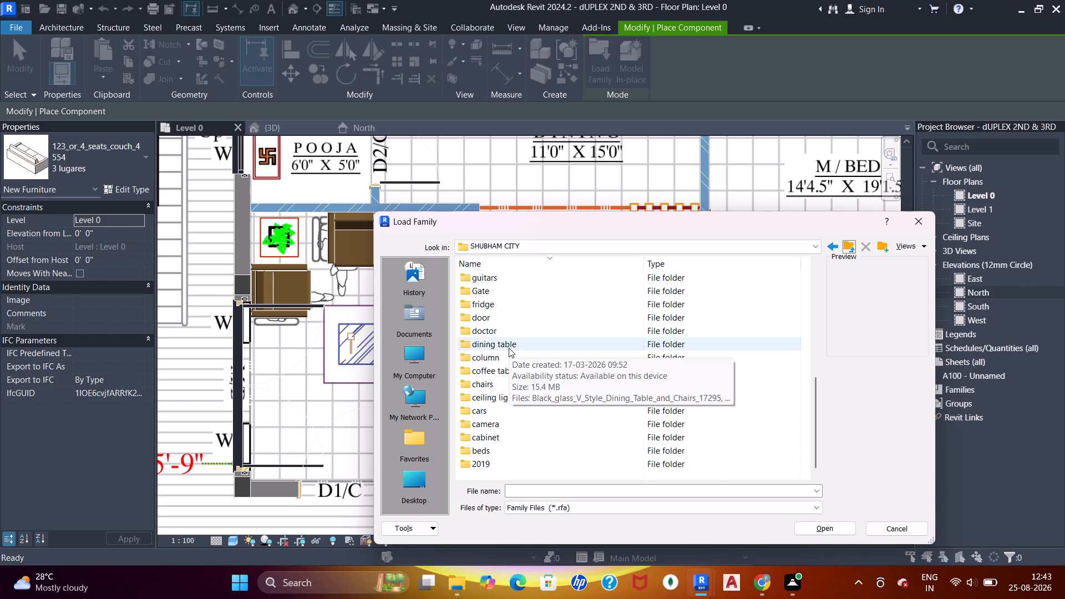
pyautogui.doubleClick(499, 434)
pyautogui.click(488, 288)
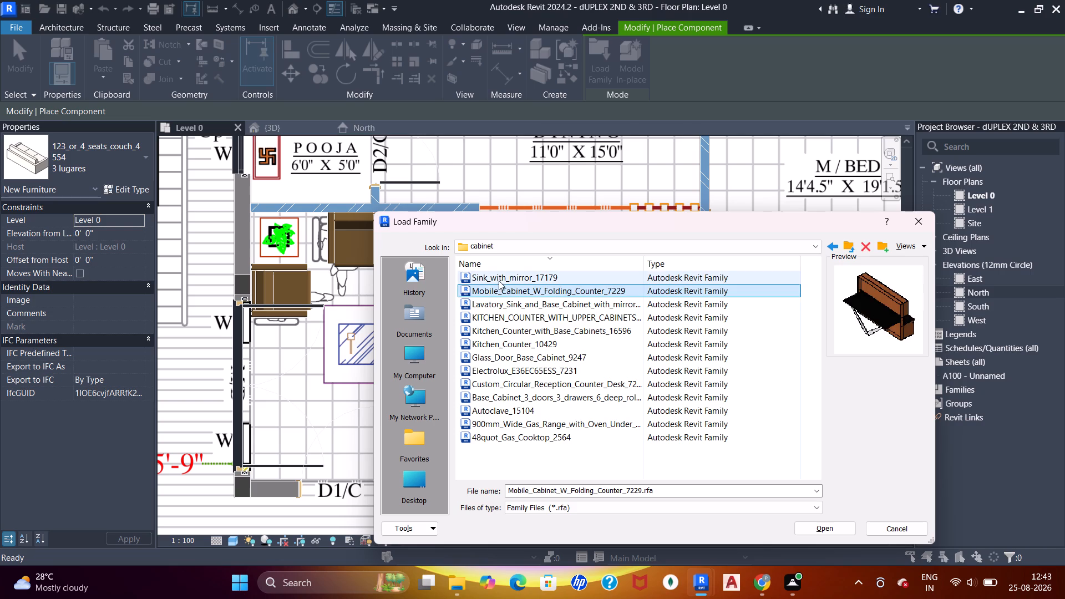
pyautogui.click(499, 280)
pyautogui.click(506, 309)
pyautogui.click(513, 324)
pyautogui.click(526, 359)
pyautogui.click(528, 373)
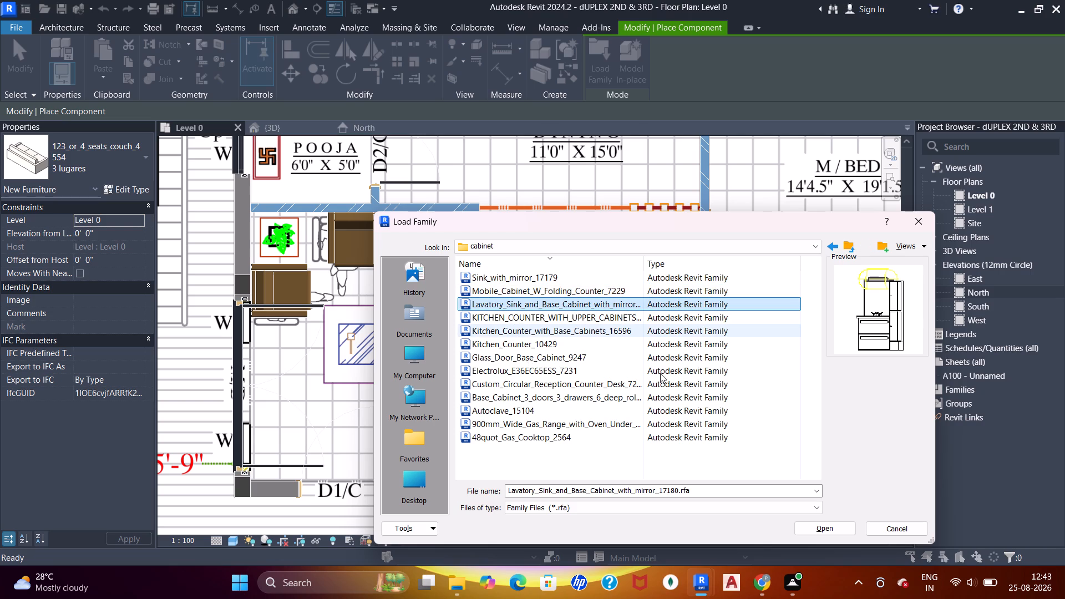
pyautogui.click(839, 248)
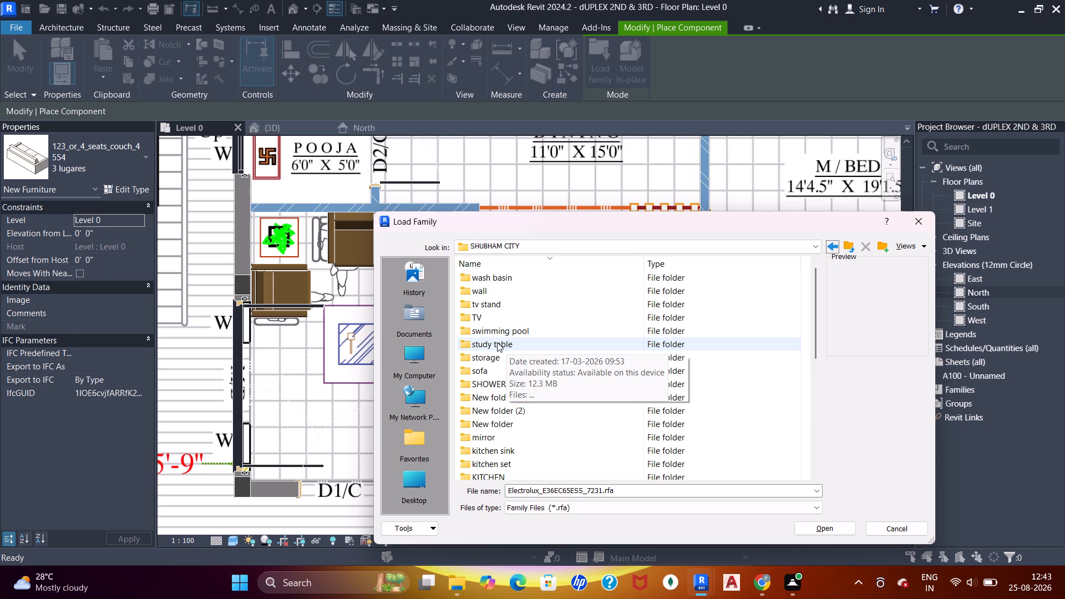
pyautogui.doubleClick(497, 342)
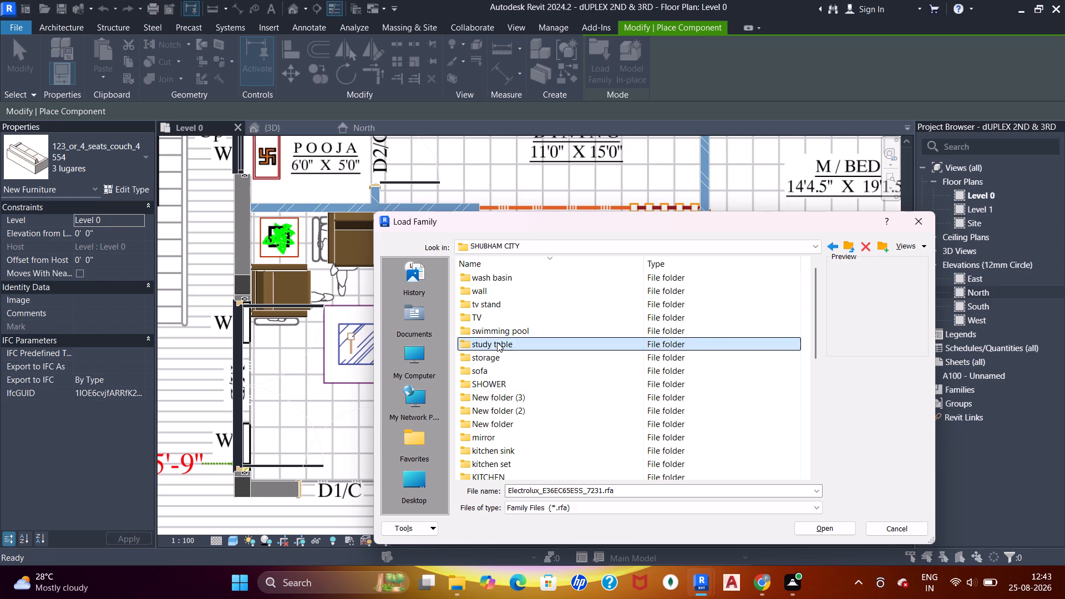
pyautogui.click(500, 286)
pyautogui.click(504, 279)
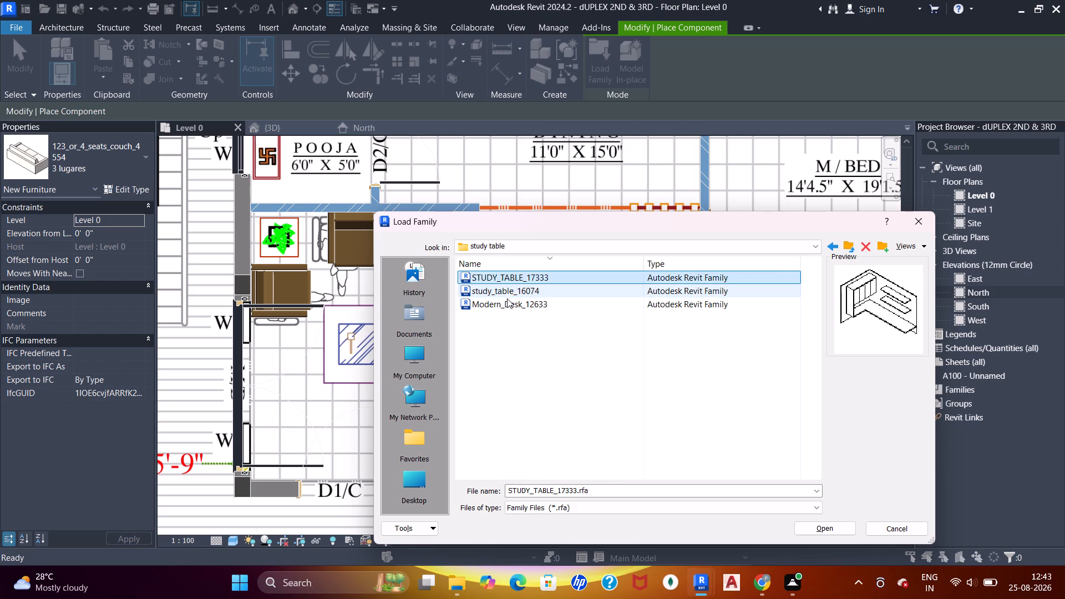
pyautogui.click(508, 304)
pyautogui.click(845, 251)
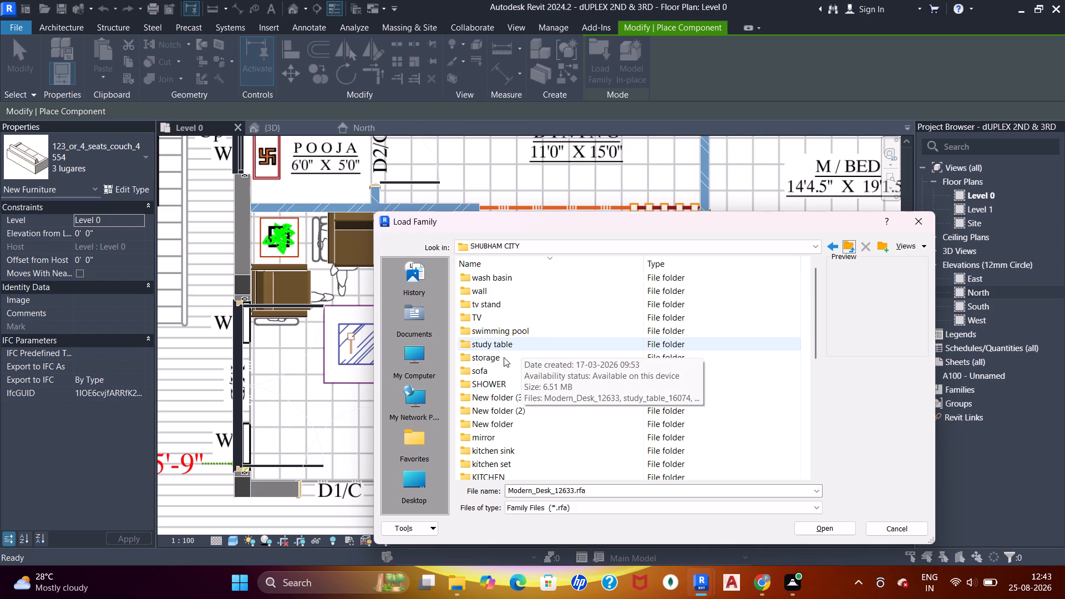
# Preview the families in the coffee table folder and load Coffee_Table_16790.
pyautogui.scroll(-3, 494, 425)
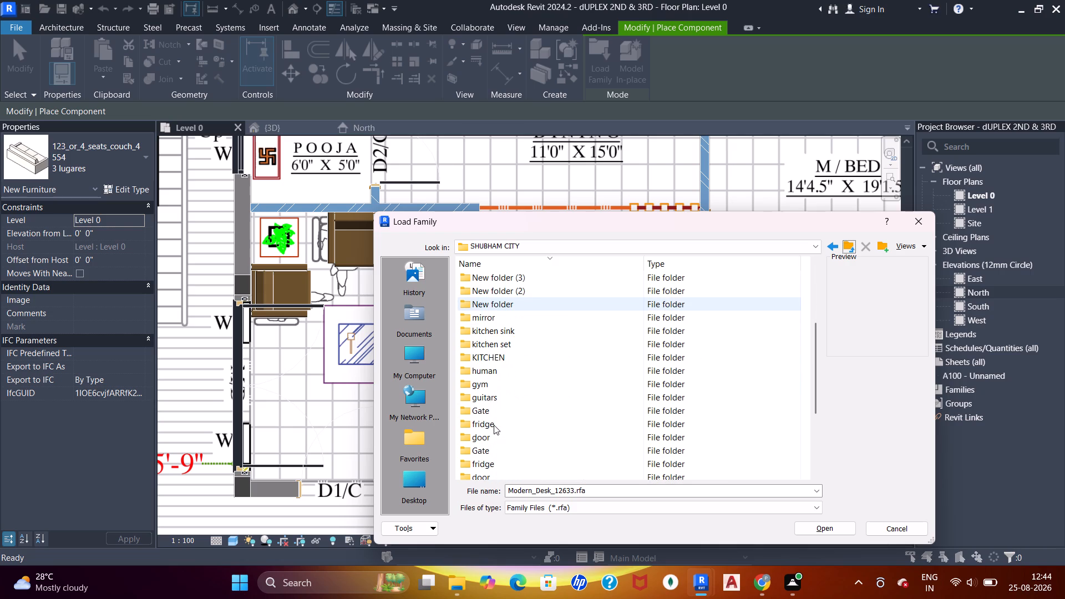
pyautogui.scroll(-1, 494, 425)
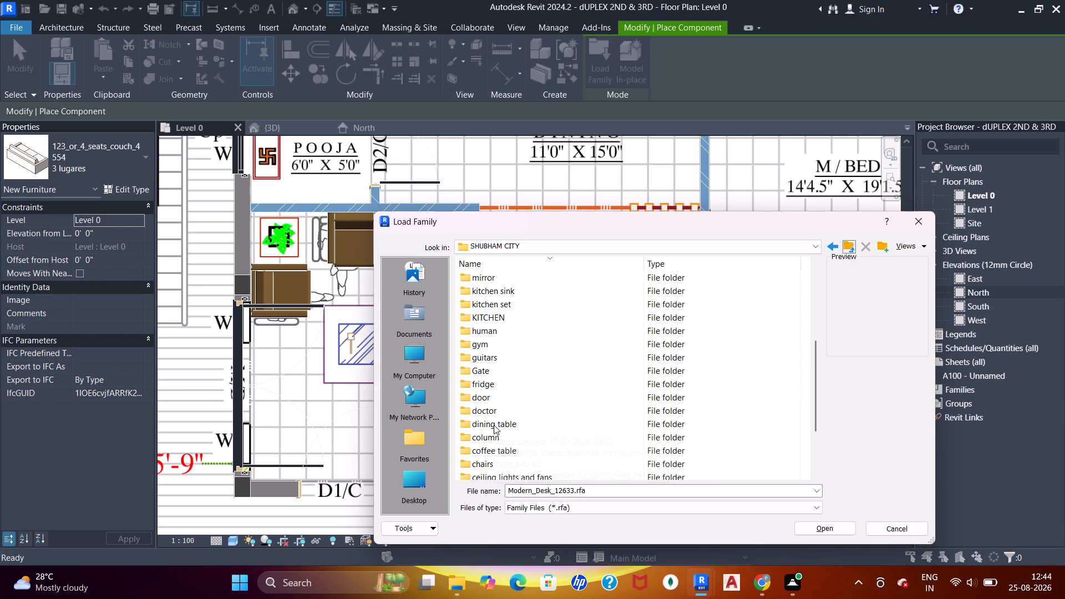
pyautogui.scroll(-1, 494, 423)
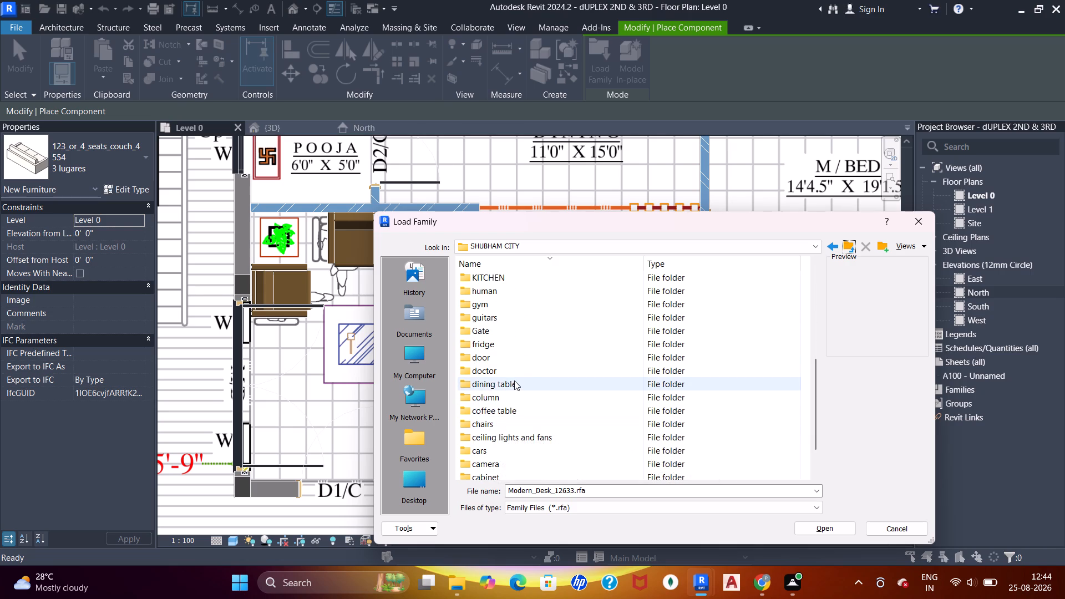
pyautogui.doubleClick(497, 409)
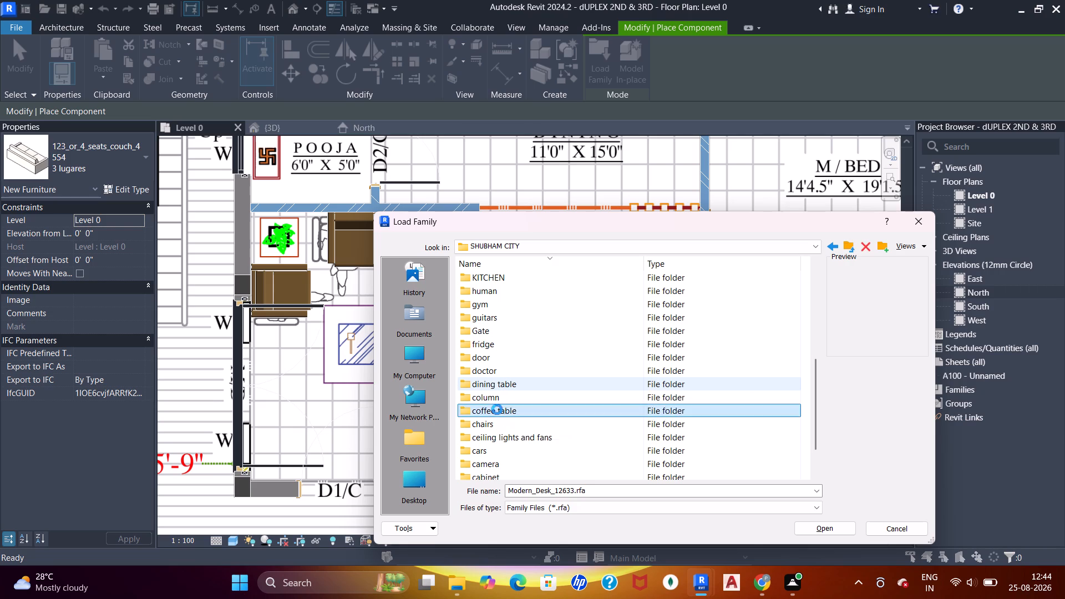
pyautogui.click(492, 281)
pyautogui.click(501, 291)
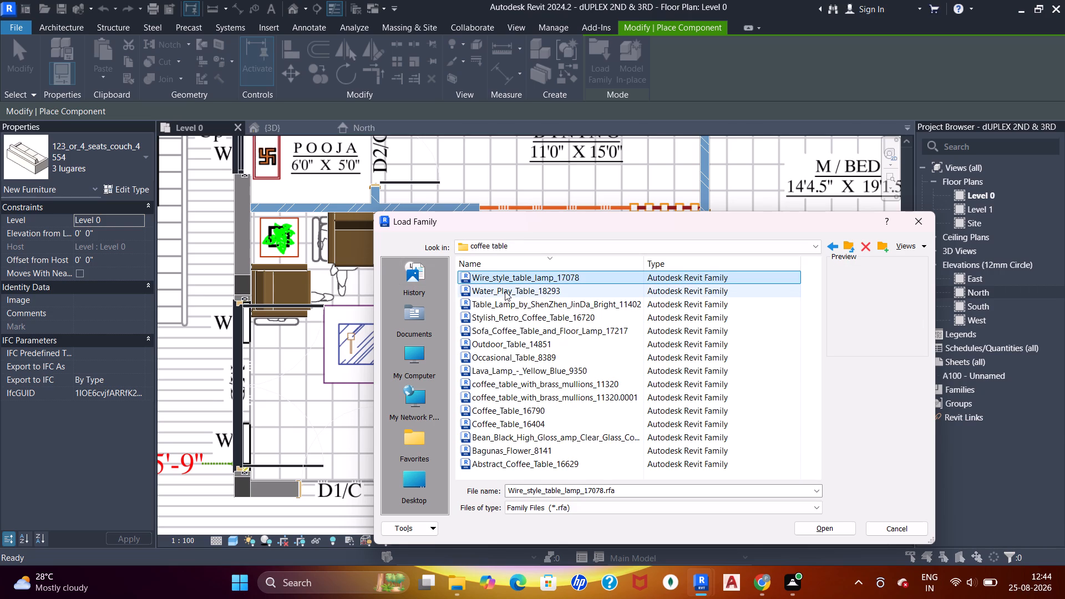
pyautogui.click(509, 303)
pyautogui.click(516, 318)
pyautogui.click(520, 334)
pyautogui.click(520, 345)
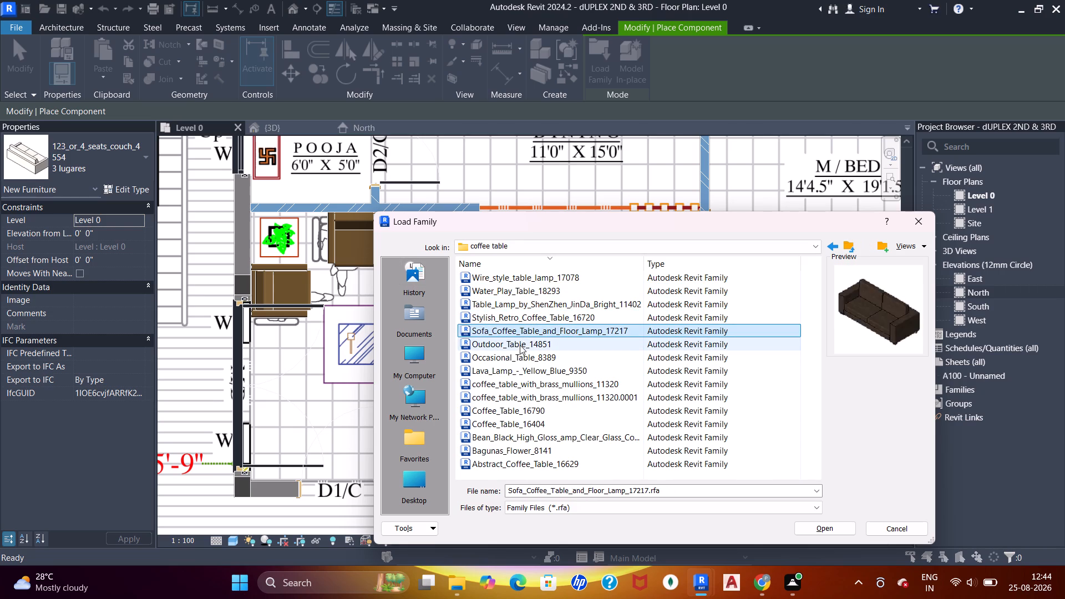
pyautogui.click(525, 356)
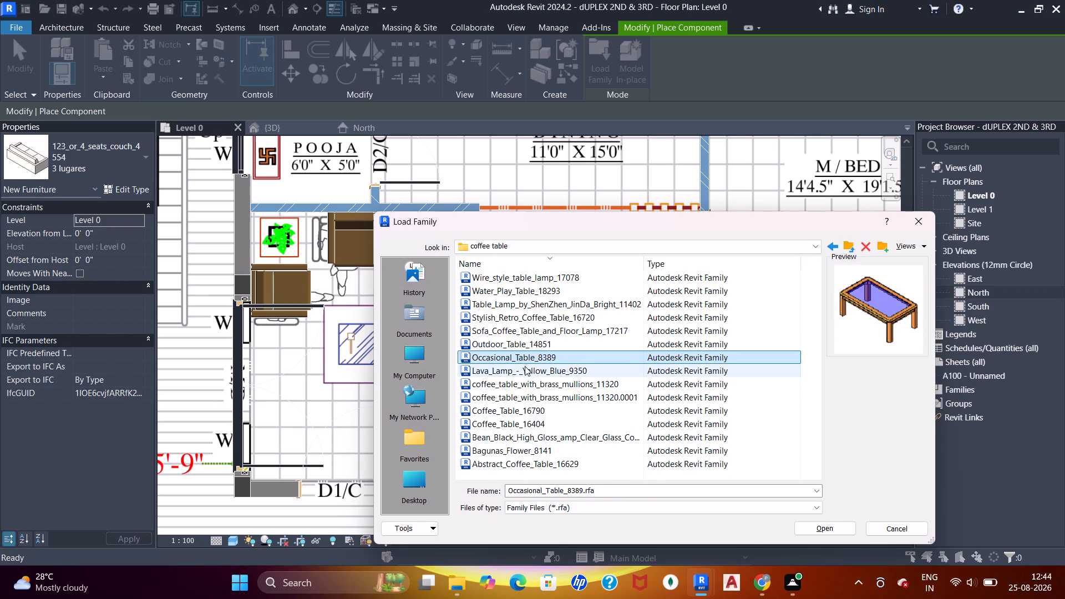
pyautogui.click(524, 366)
pyautogui.click(524, 387)
pyautogui.click(529, 393)
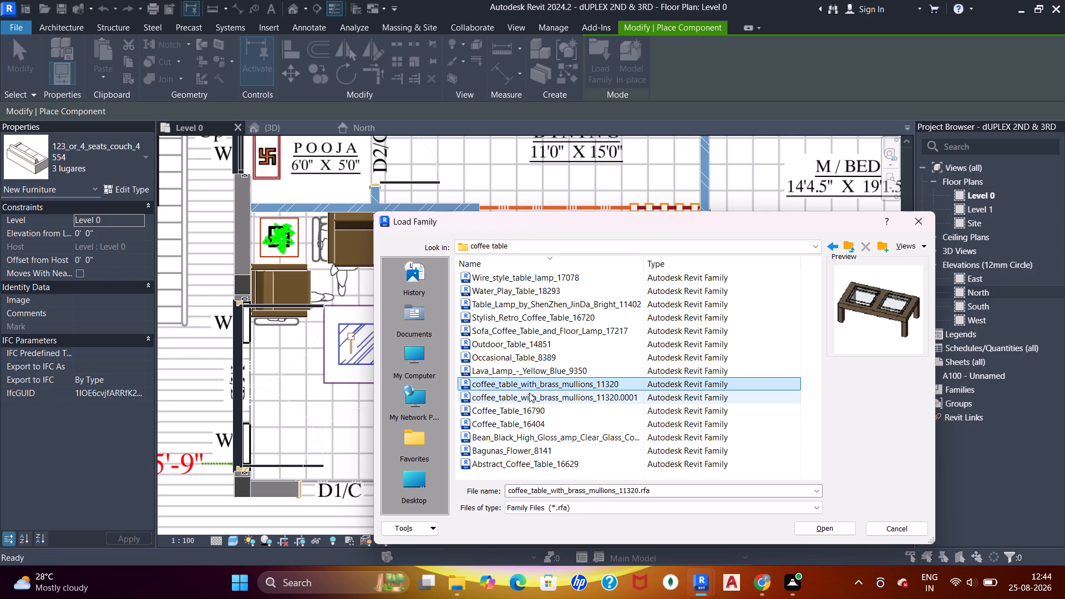
pyautogui.click(527, 408)
pyautogui.click(530, 398)
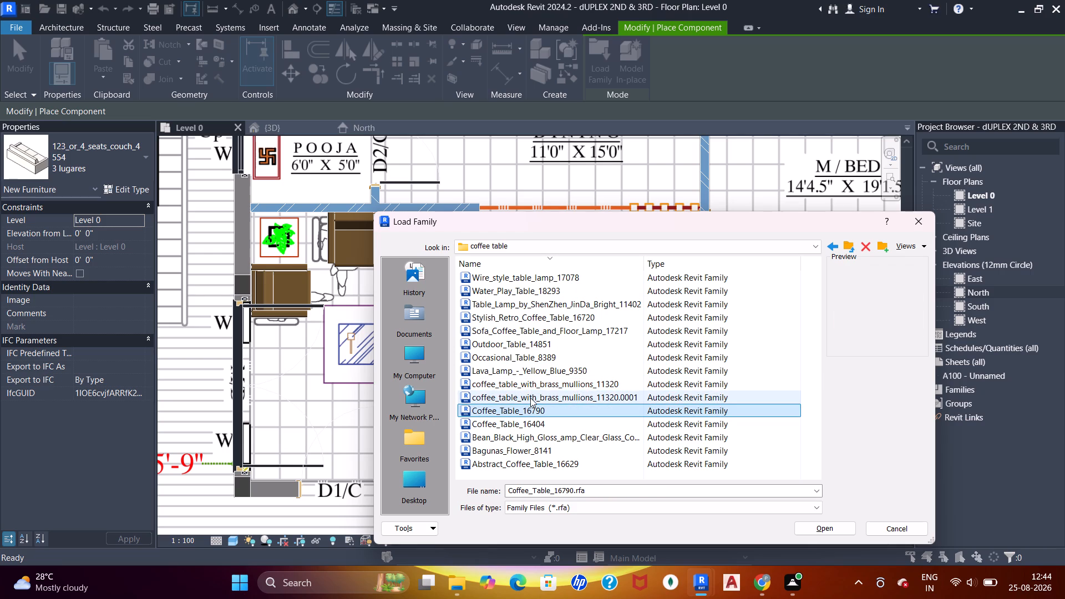
pyautogui.click(529, 408)
pyautogui.click(526, 422)
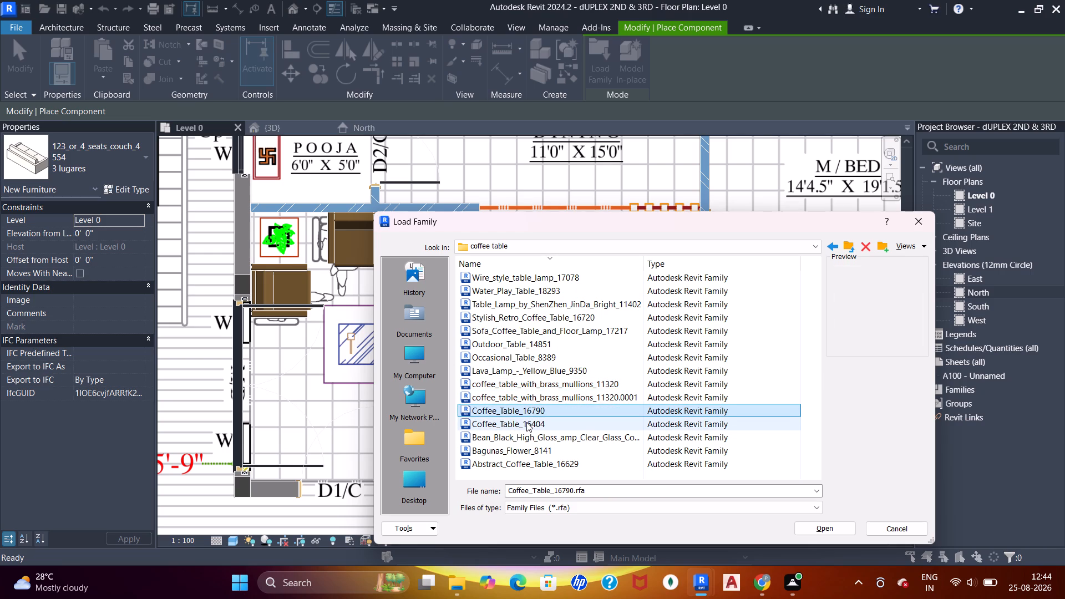
pyautogui.doubleClick(525, 410)
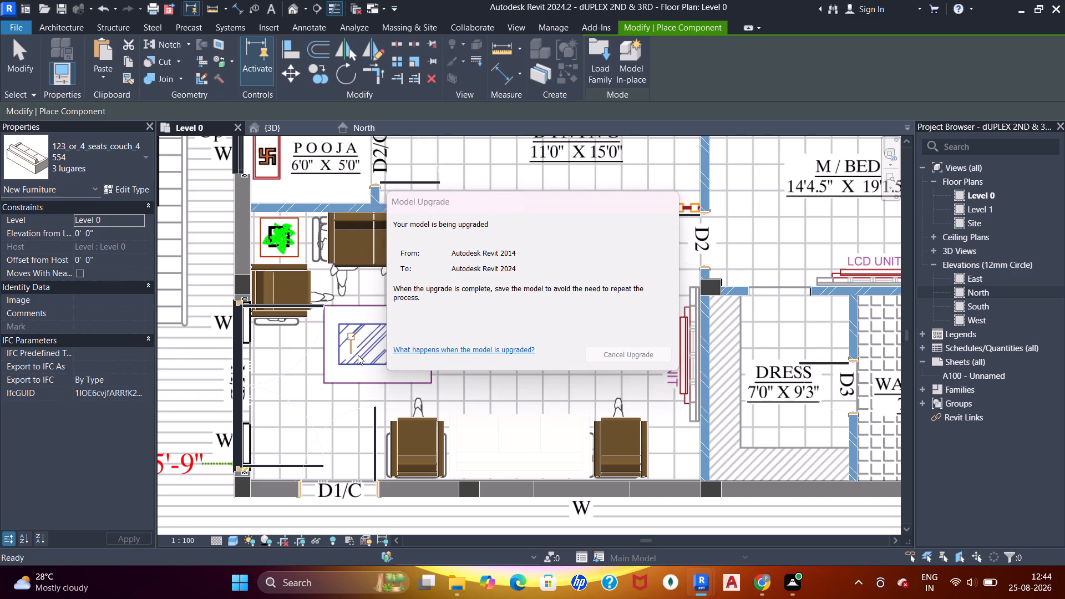
# Place Coffee_Table_16790 centred on the coffee table drawn in the hall/living plan and leave component placement.
pyautogui.scroll(4, 358, 353)
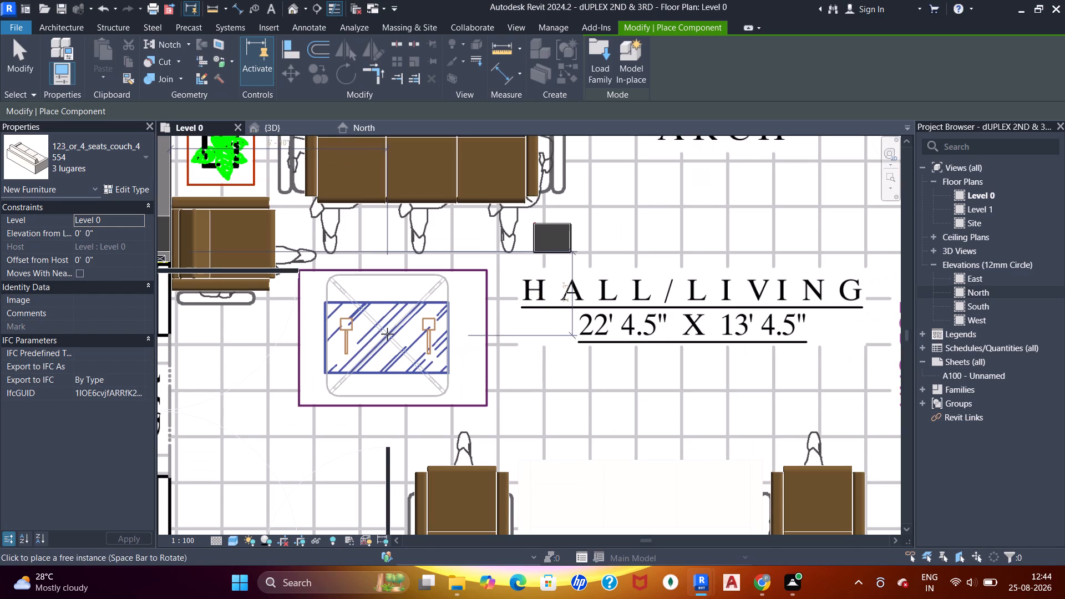
pyautogui.click(387, 334)
pyautogui.scroll(-4, 397, 334)
pyautogui.moveTo(434, 334); pyautogui.dragTo(405, 338, button='middle')
pyautogui.press('Escape')
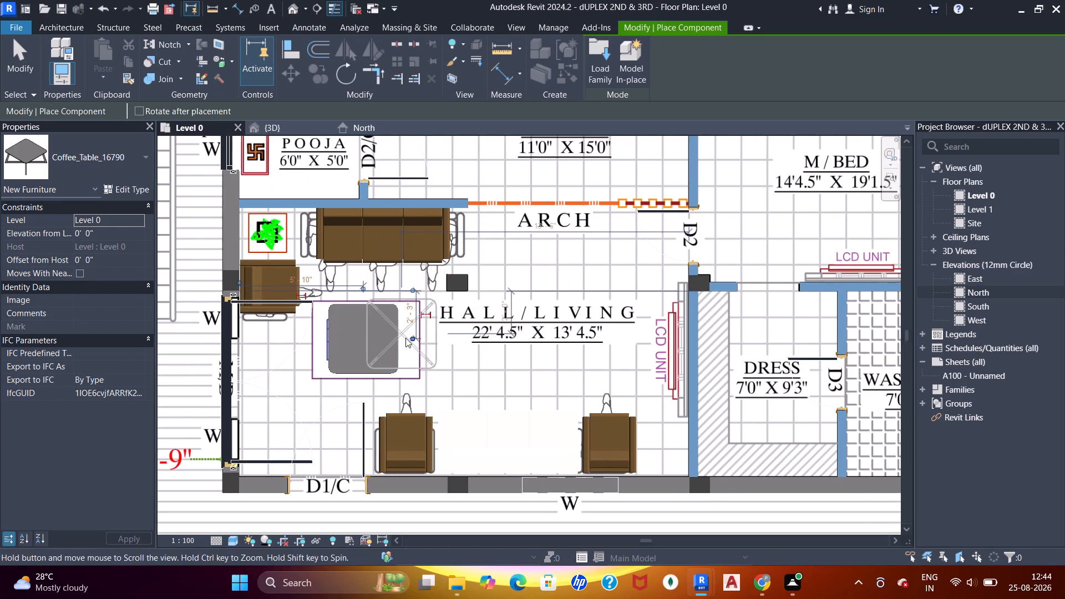
pyautogui.press('Escape')
pyautogui.press('Escape')
pyautogui.press('Escape')
# Start placing a component for the dining area and load Table_with_Chairs_11332 from the dining table folder.
pyautogui.moveTo(536, 341); pyautogui.dragTo(461, 329, button='middle')
pyautogui.scroll(-3, 500, 319)
pyautogui.moveTo(484, 294); pyautogui.dragTo(479, 403, button='middle')
pyautogui.middleClick(480, 405)
pyautogui.moveTo(485, 273); pyautogui.dragTo(486, 298, button='middle')
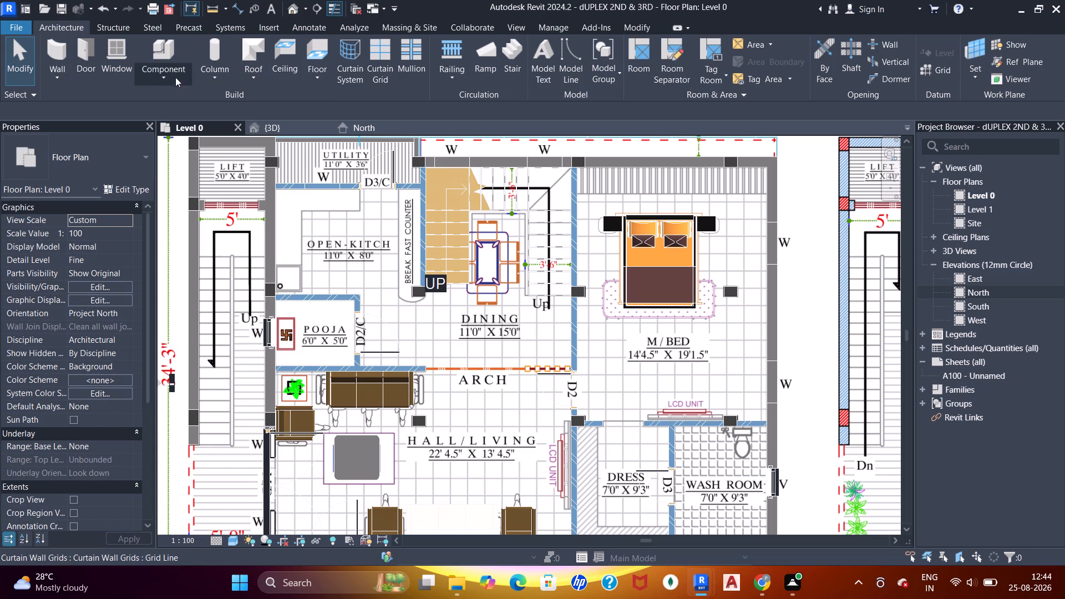
pyautogui.click(158, 47)
pyautogui.click(590, 58)
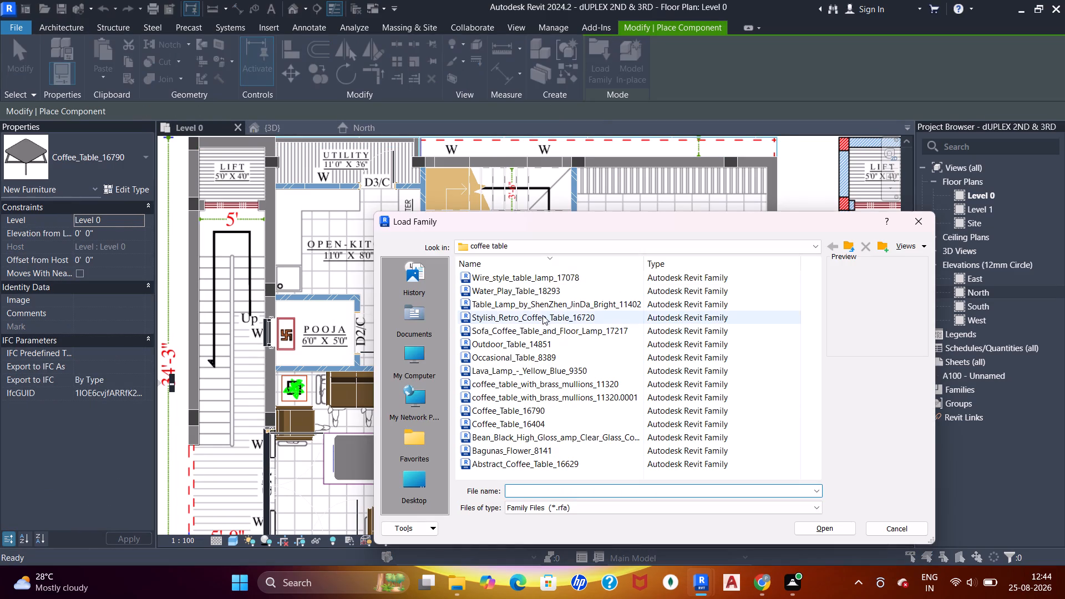
pyautogui.click(852, 246)
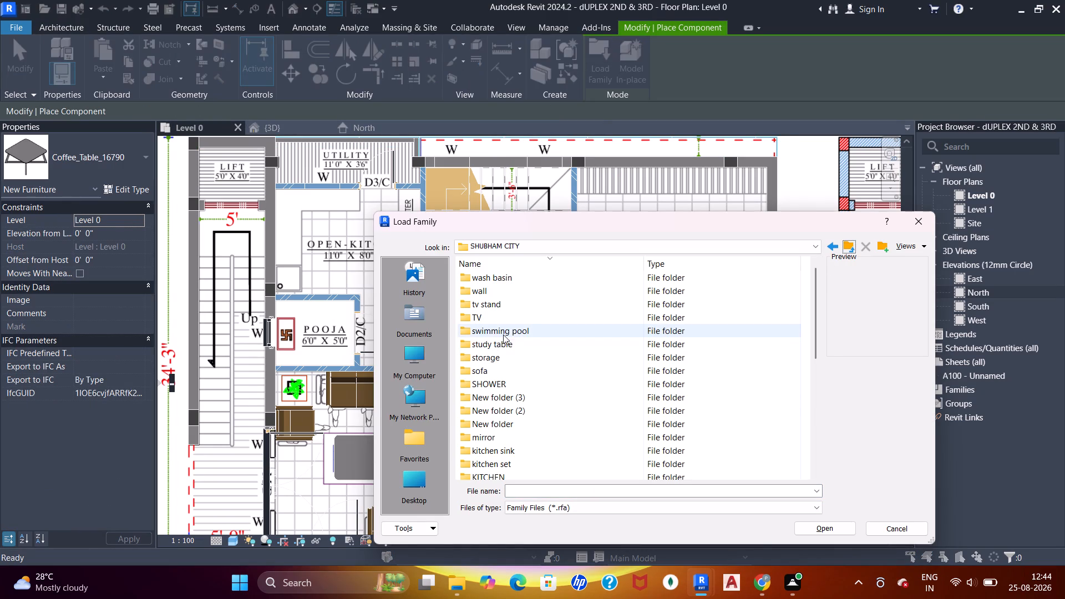
pyautogui.scroll(3, 493, 312)
pyautogui.scroll(-5, 490, 319)
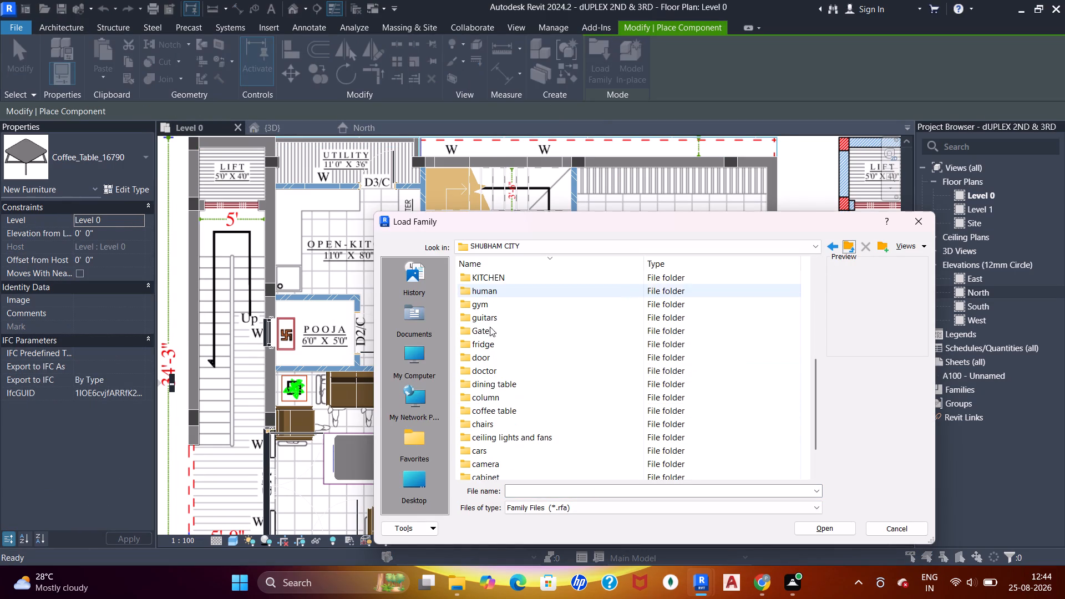
pyautogui.doubleClick(500, 388)
pyautogui.click(546, 319)
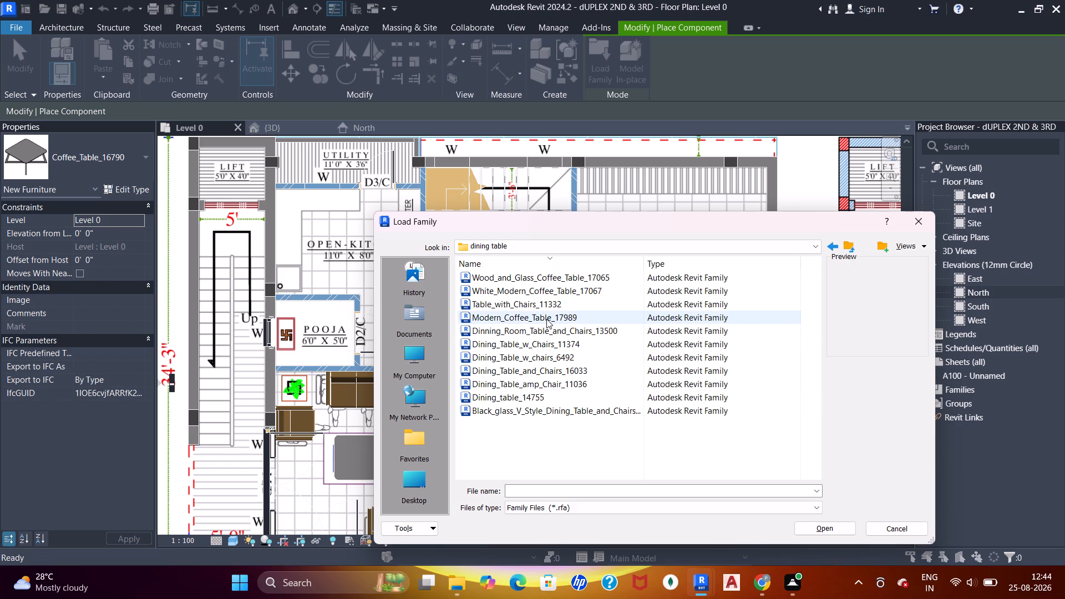
pyautogui.click(549, 307)
pyautogui.click(551, 290)
pyautogui.doubleClick(550, 303)
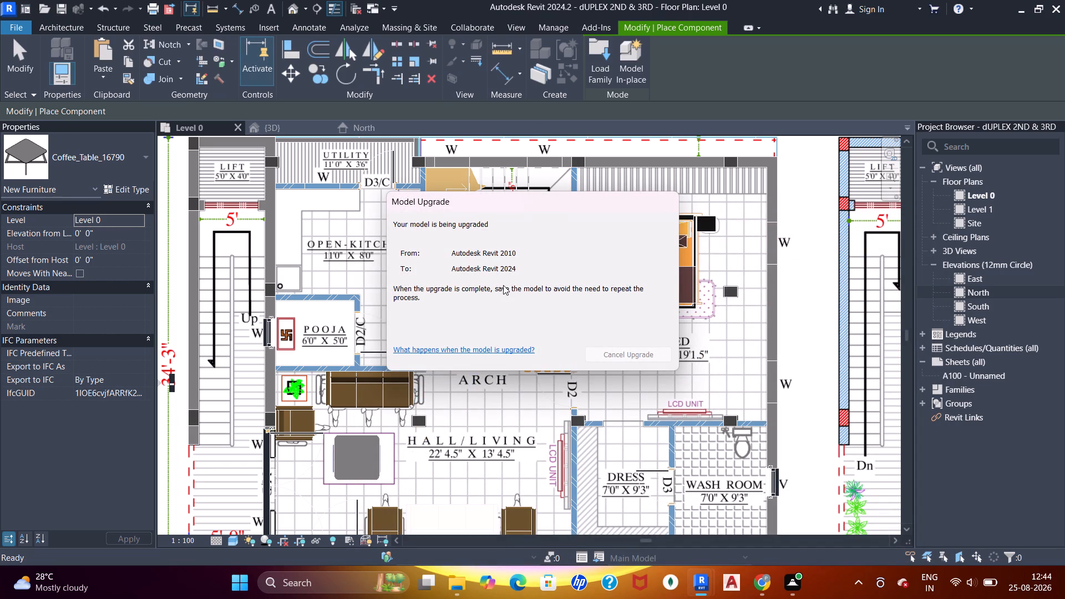
# Place Table_with_Chairs_11332 over the dining table drawn in the dining area plan and leave component placement.
pyautogui.scroll(3, 520, 264)
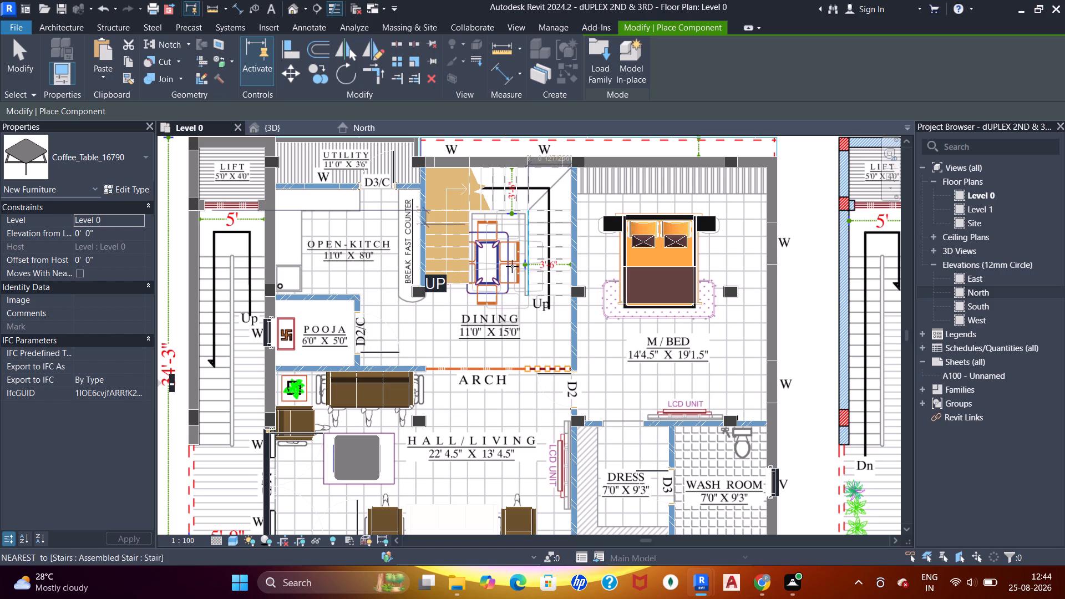
pyautogui.scroll(5, 510, 265)
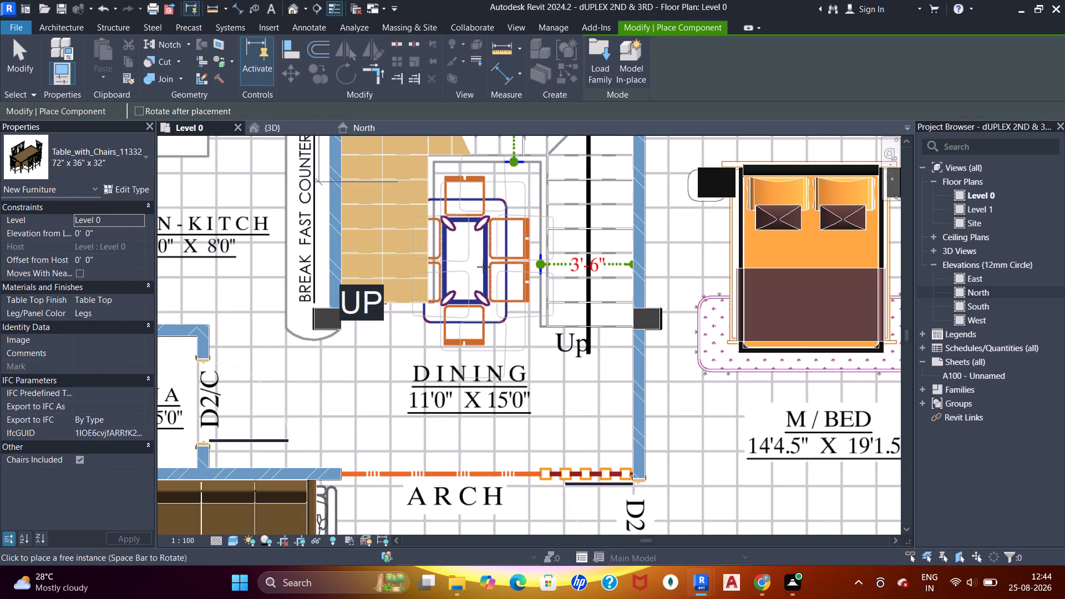
pyautogui.click(464, 291)
pyautogui.press('Escape')
pyautogui.press('Escape')
pyautogui.press('Escape')
pyautogui.press('Escape')
pyautogui.press('Escape')
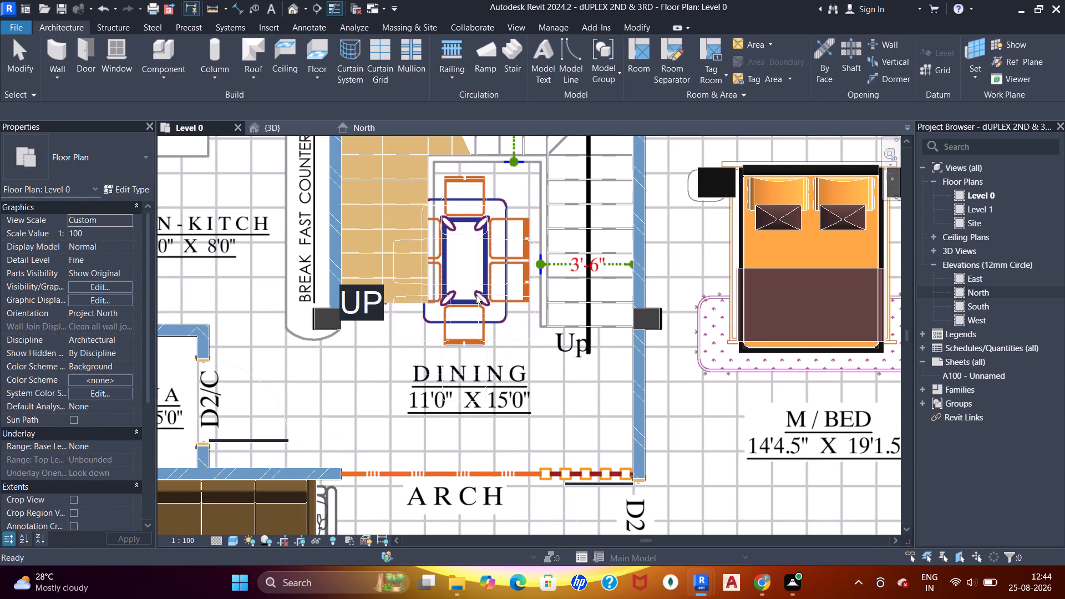
# In the 3D view, nudge the dining table set sideways away from the stair flight and forward towards the hall/living.
pyautogui.click(476, 295)
pyautogui.click(271, 128)
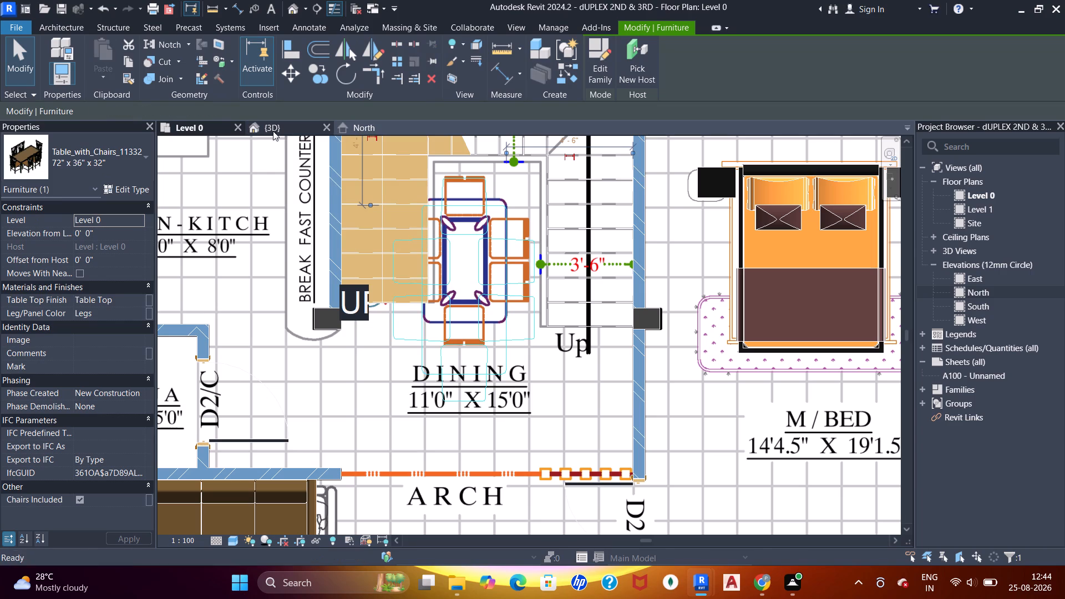
pyautogui.keyDown('shift'); pyautogui.moveTo(638, 339); pyautogui.dragTo(638, 338, button='middle'); pyautogui.keyUp('shift')
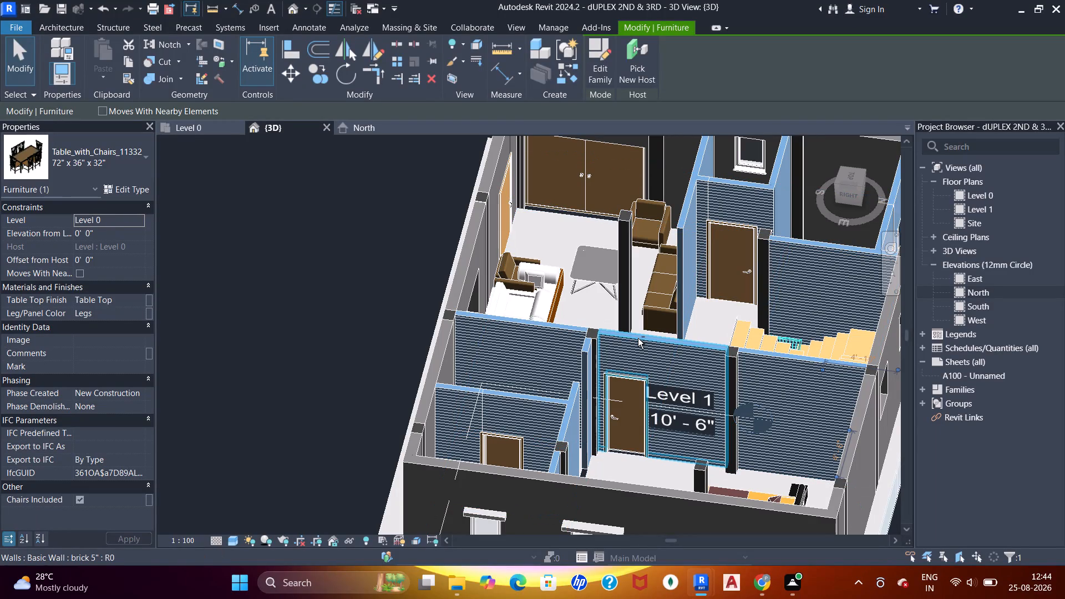
pyautogui.keyDown('shift'); pyautogui.moveTo(638, 338); pyautogui.dragTo(798, 360, button='middle'); pyautogui.keyUp('shift')
pyautogui.keyDown('shift'); pyautogui.moveTo(646, 367); pyautogui.dragTo(754, 388, button='middle'); pyautogui.keyUp('shift')
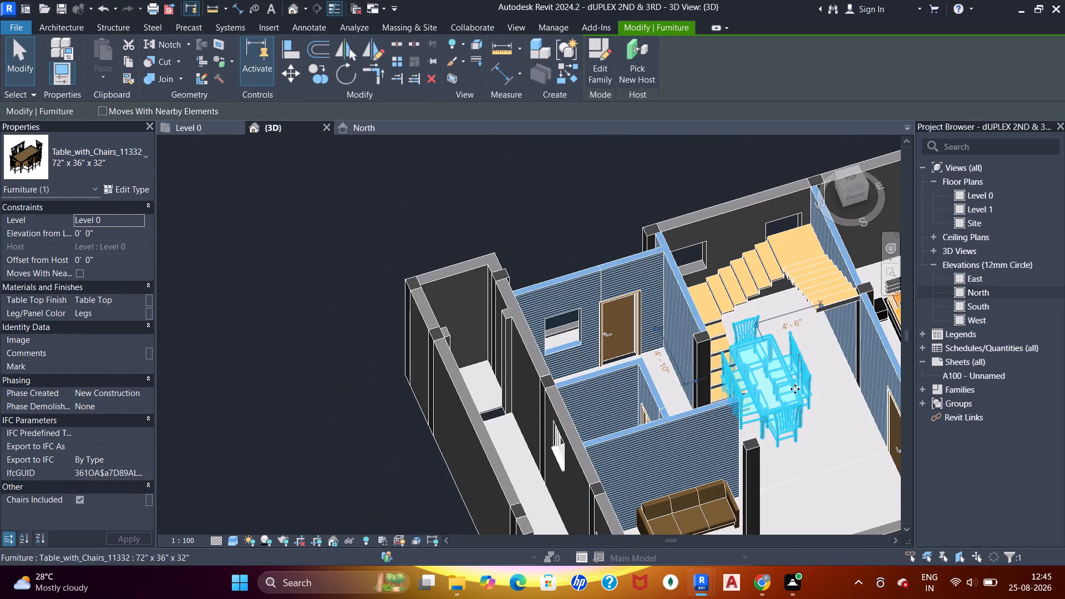
pyautogui.press('Escape')
pyautogui.moveTo(777, 397); pyautogui.dragTo(756, 393, button='middle')
pyautogui.click(760, 390)
pyautogui.moveTo(774, 393); pyautogui.dragTo(747, 375, button='middle')
pyautogui.scroll(1, 749, 375)
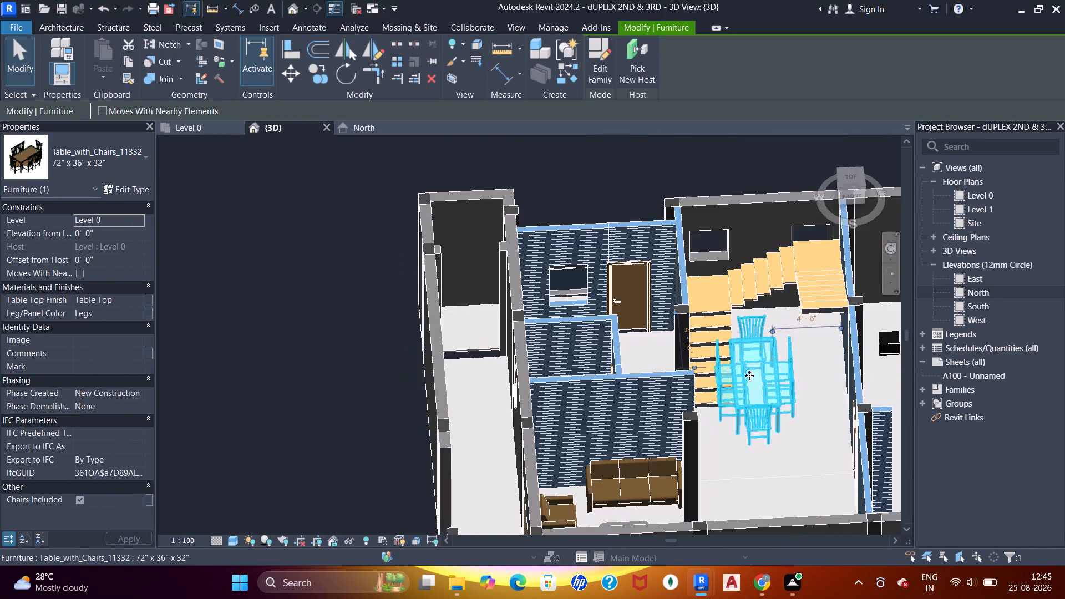
pyautogui.scroll(2, 749, 375)
pyautogui.press('Right')
pyautogui.press('Right')
pyautogui.press('Right')
pyautogui.press('Right')
pyautogui.press('Right')
pyautogui.press('Right')
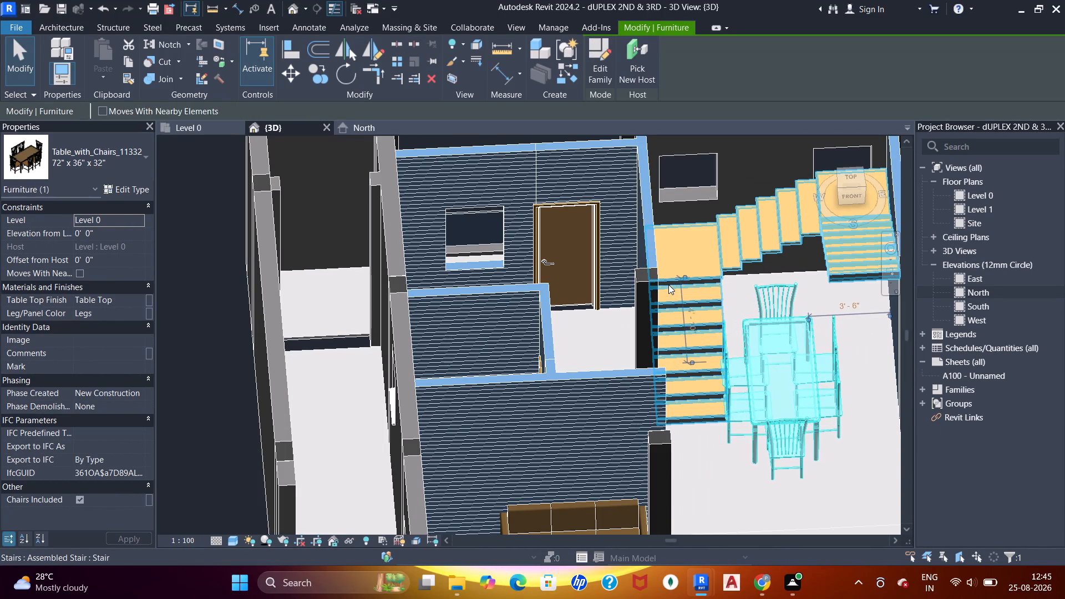
pyautogui.press('Right')
pyautogui.press('Right')
pyautogui.press('Down')
pyautogui.press('Down')
pyautogui.press('Down')
pyautogui.press('Down')
pyautogui.press('Down')
pyautogui.press('Down')
pyautogui.press('Down')
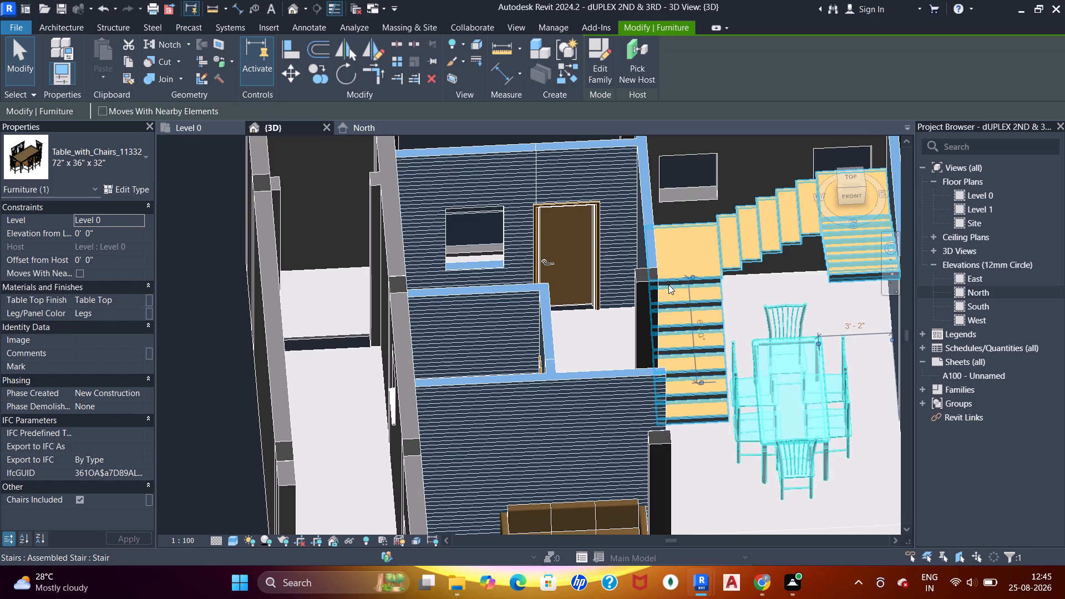
pyautogui.press('Down')
pyautogui.press('Down')
pyautogui.press('Escape')
# Reselect the dining table set in the 3D view and nudge it further from the stairs towards the hall/living.
pyautogui.scroll(-4, 755, 271)
pyautogui.keyDown('shift'); pyautogui.moveTo(743, 296); pyautogui.dragTo(665, 237, button='middle'); pyautogui.keyUp('shift')
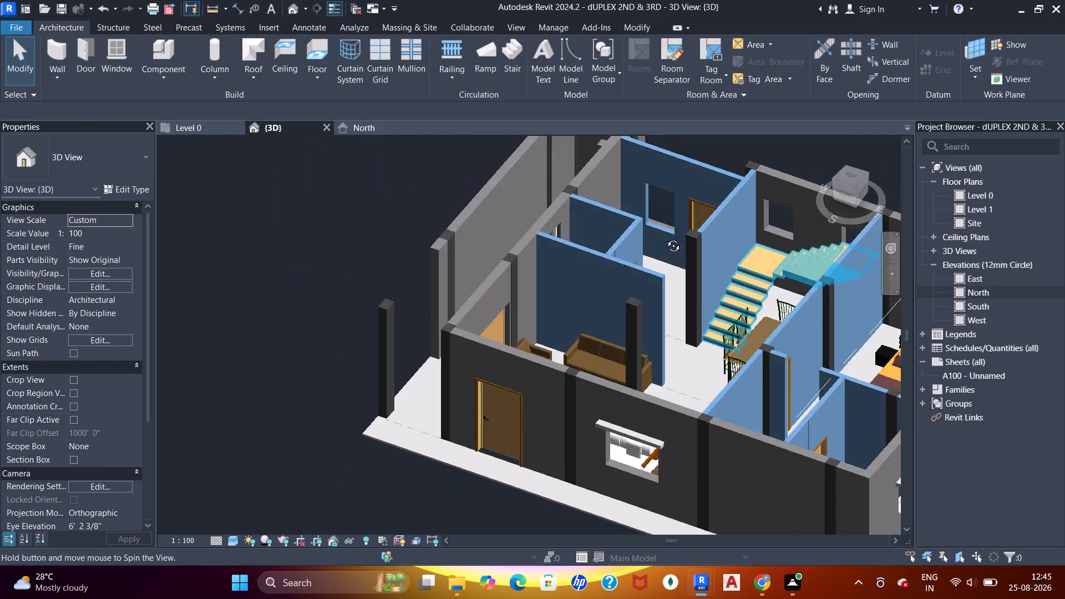
pyautogui.keyDown('shift'); pyautogui.moveTo(665, 237); pyautogui.dragTo(787, 423, button='middle'); pyautogui.keyUp('shift')
pyautogui.press('Down')
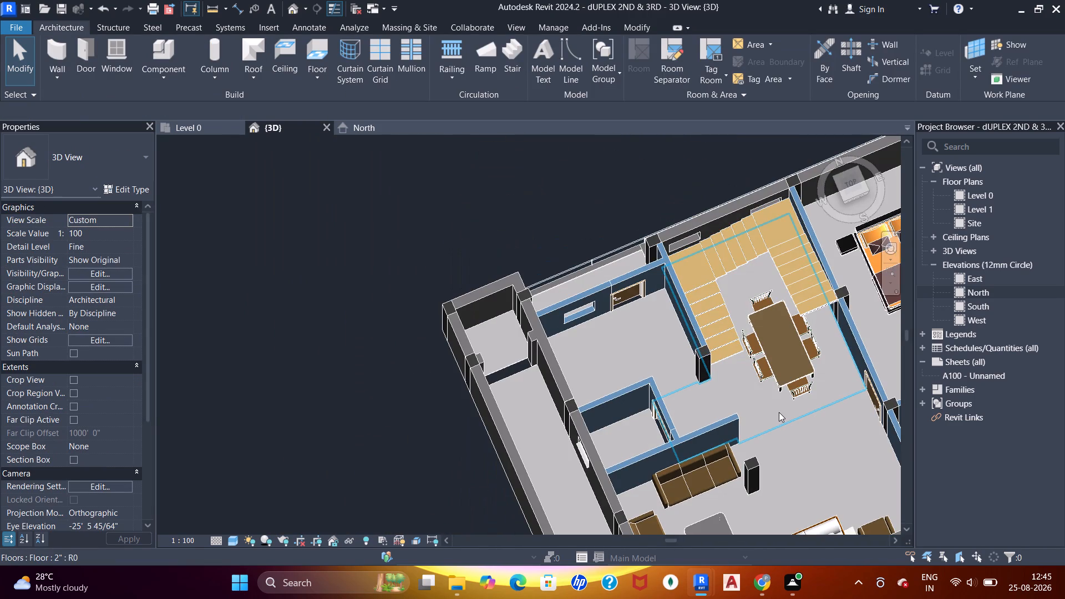
pyautogui.press('Down')
pyautogui.click(795, 377)
pyautogui.press('Down')
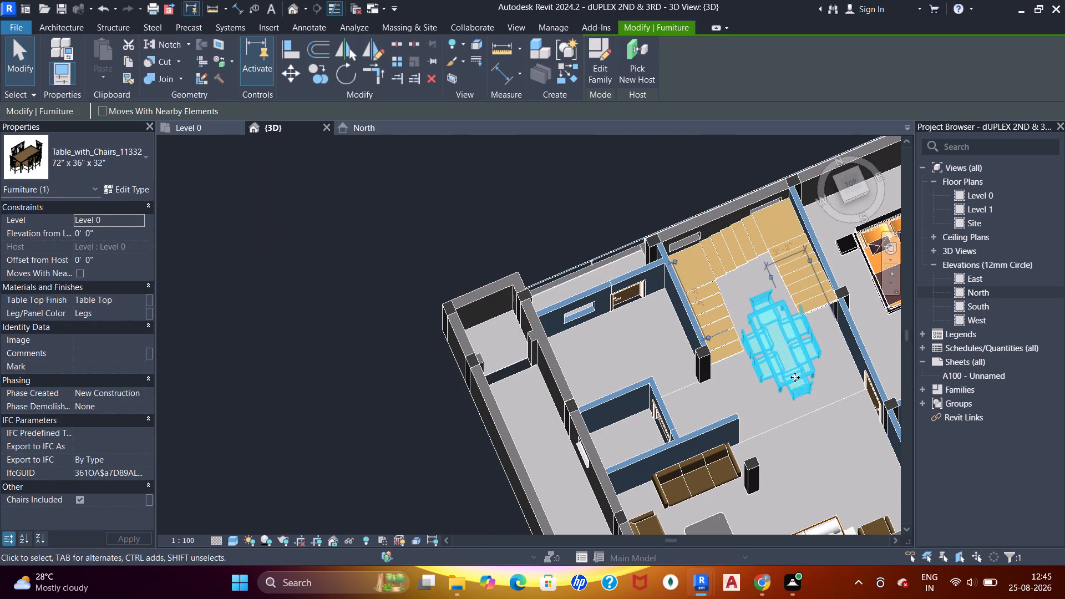
pyautogui.press('Down')
pyautogui.press('Down')
pyautogui.press('Down')
pyautogui.press('Down')
pyautogui.press('Down')
pyautogui.press('Down')
pyautogui.press('Down')
pyautogui.press('Down')
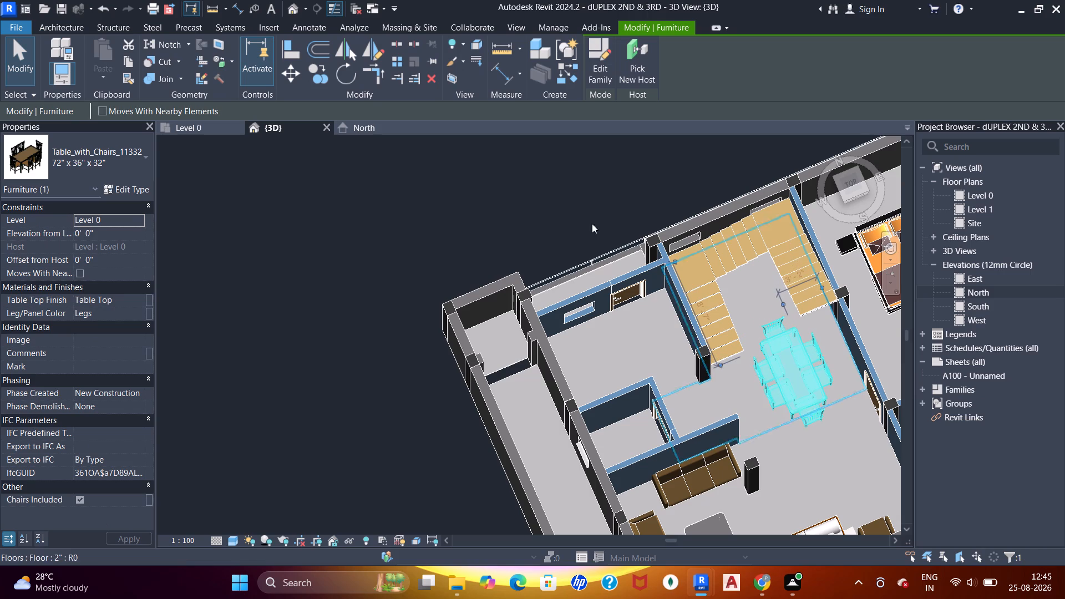
# In the Level 0 plan, nudge the dining table set back up towards the drawn dining table and deselect it.
pyautogui.click(169, 120)
pyautogui.click(181, 128)
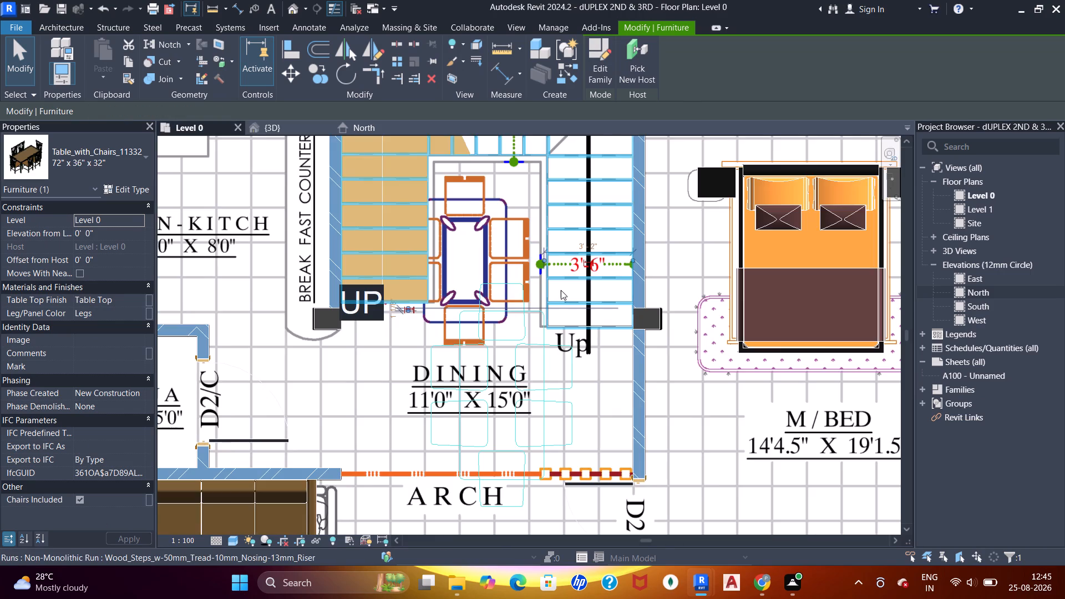
pyautogui.scroll(-2, 551, 288)
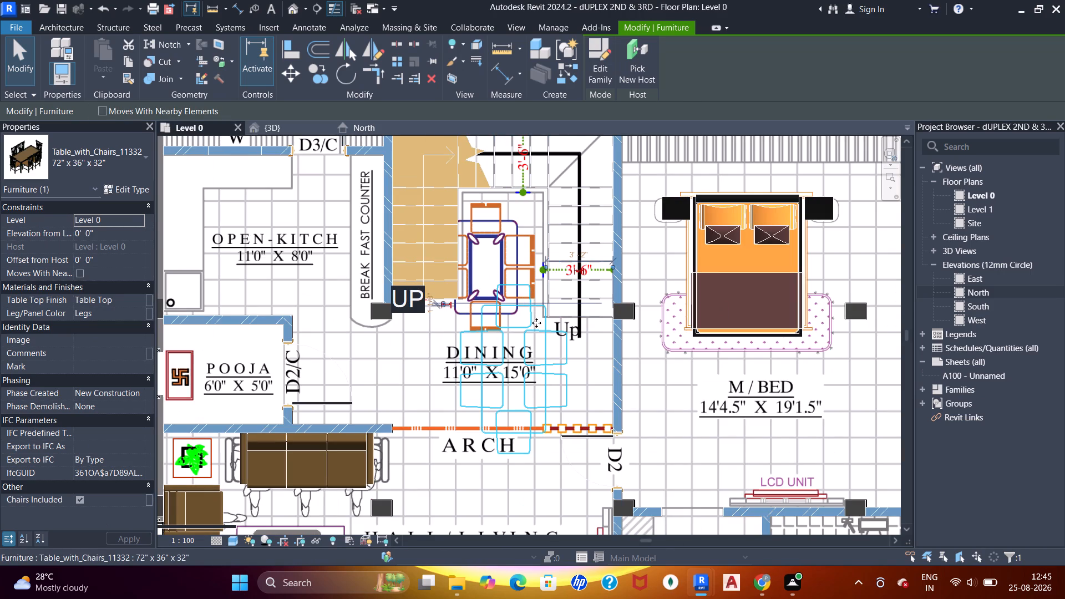
pyautogui.click(532, 339)
pyautogui.press('Escape')
pyautogui.click(529, 332)
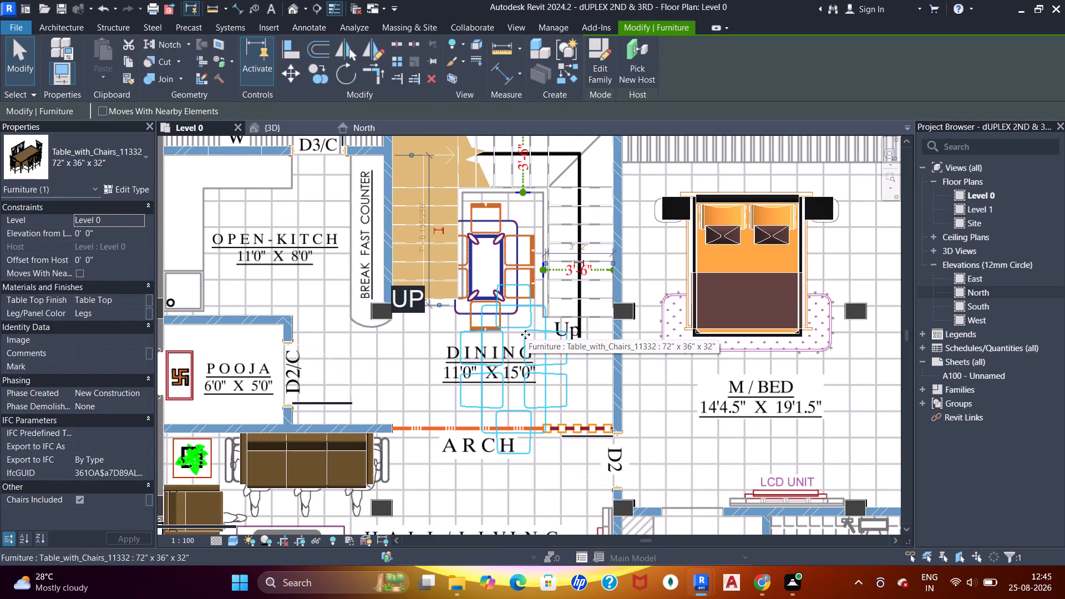
pyautogui.press('Up')
pyautogui.press('Up')
pyautogui.press('Up')
pyautogui.press('Up')
pyautogui.press('Up')
pyautogui.press('Up')
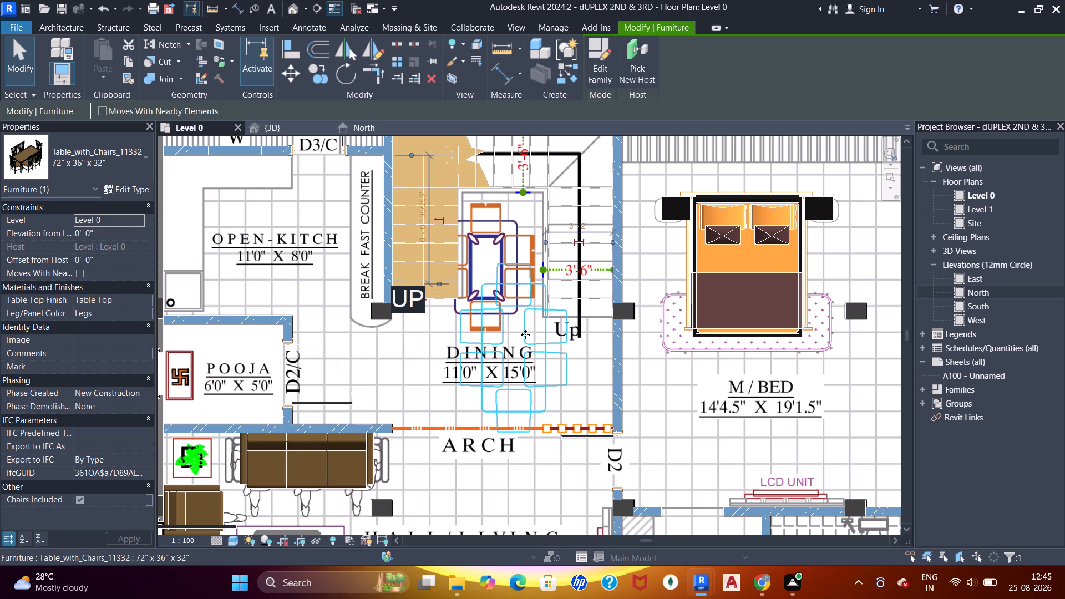
pyautogui.press('Up')
pyautogui.press('Up')
pyautogui.press('Up')
pyautogui.press('Up')
pyautogui.press('Up')
pyautogui.press('Up')
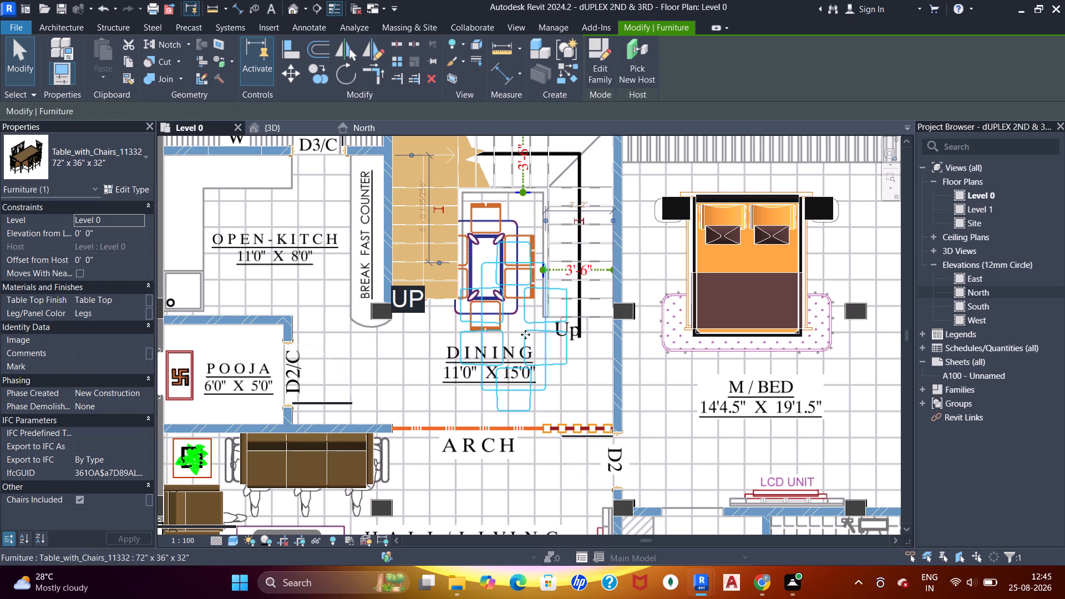
pyautogui.press('Escape')
# Start placing a component for the hall/living and open the TV folder of the SHUBHAM CITY family library.
pyautogui.scroll(-3, 505, 281)
pyautogui.moveTo(505, 281); pyautogui.dragTo(540, 278, button='middle')
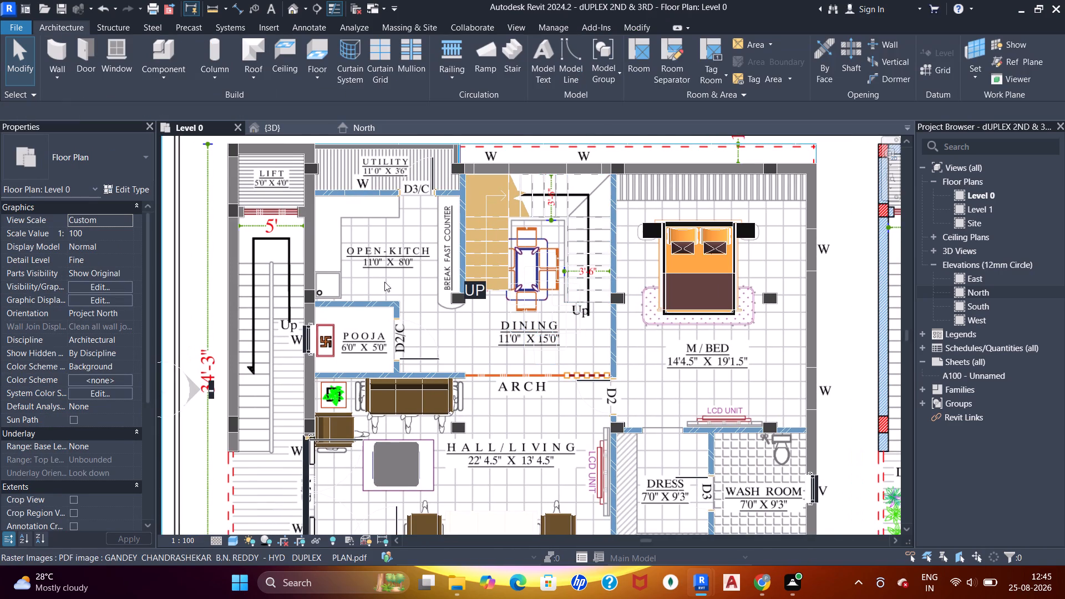
pyautogui.moveTo(430, 307); pyautogui.dragTo(418, 245, button='middle')
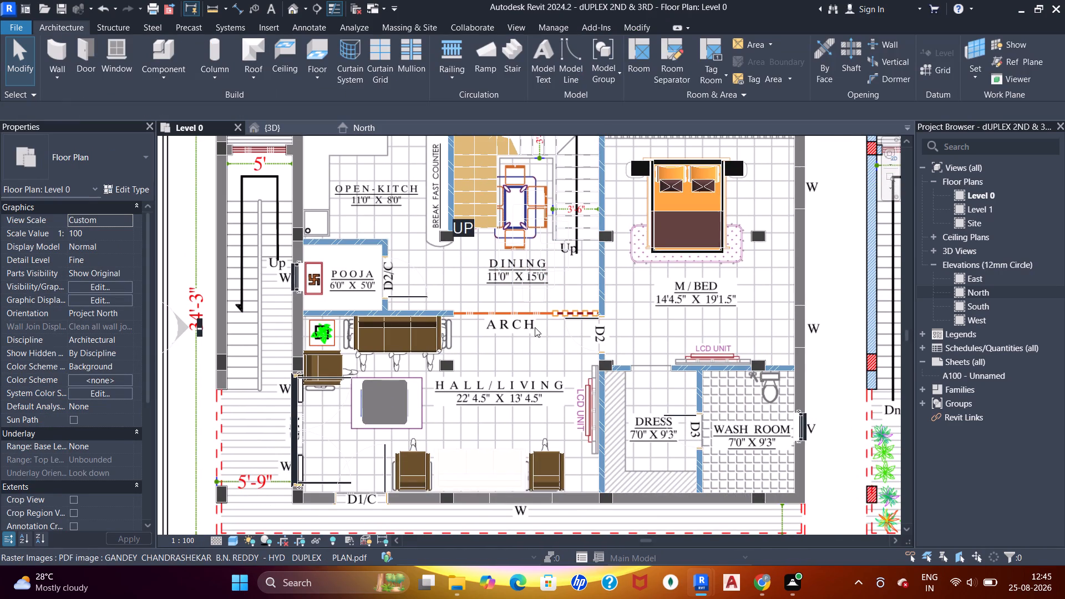
pyautogui.moveTo(534, 327); pyautogui.dragTo(510, 294, button='middle')
pyautogui.click(160, 56)
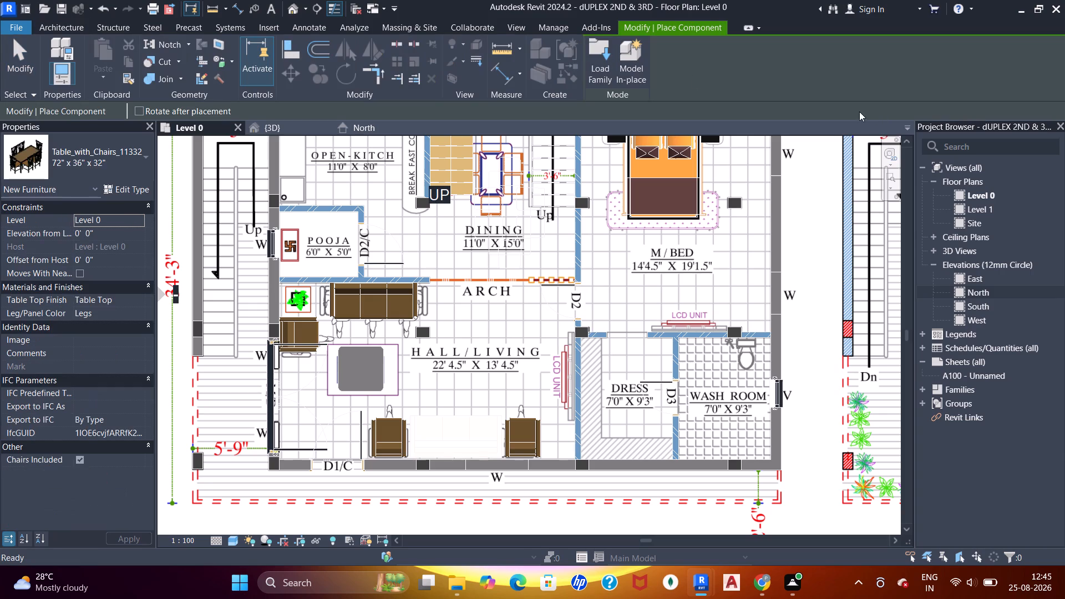
pyautogui.click(593, 44)
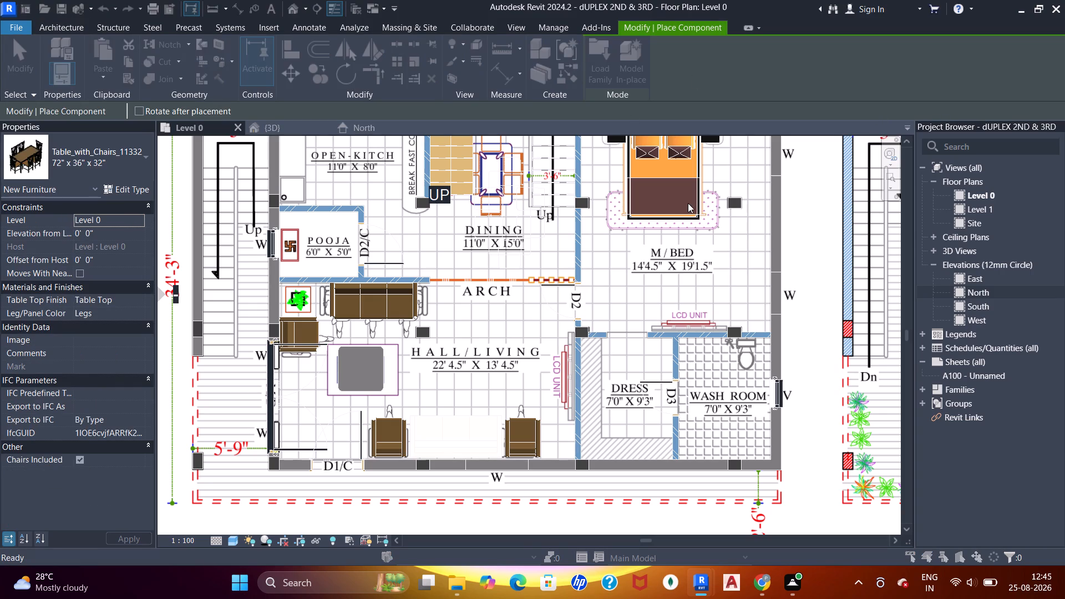
pyautogui.click(850, 247)
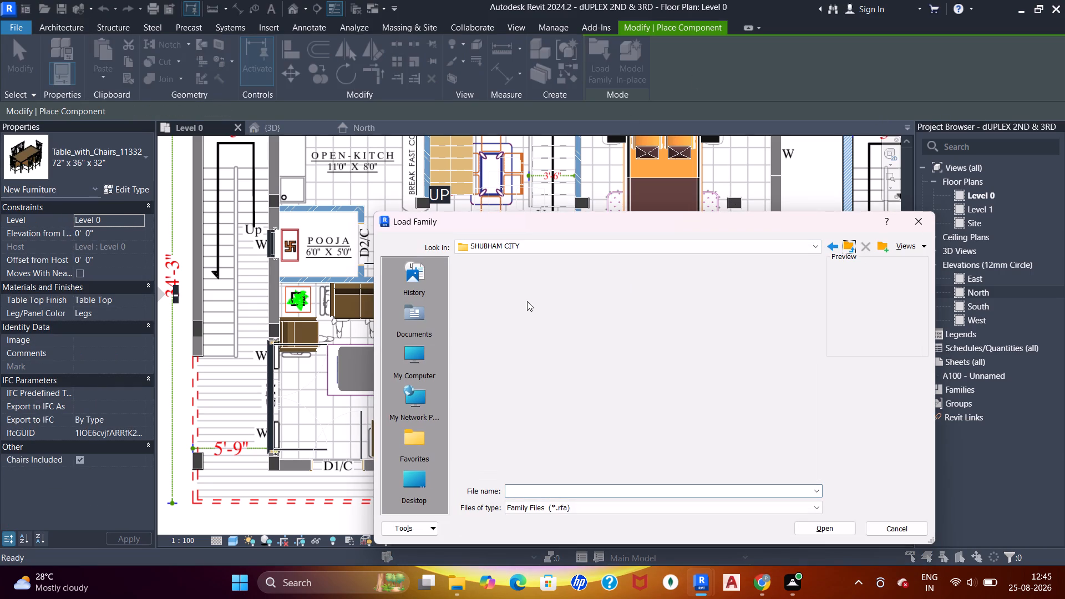
pyautogui.scroll(-1, 498, 341)
pyautogui.scroll(1, 496, 325)
pyautogui.doubleClick(495, 321)
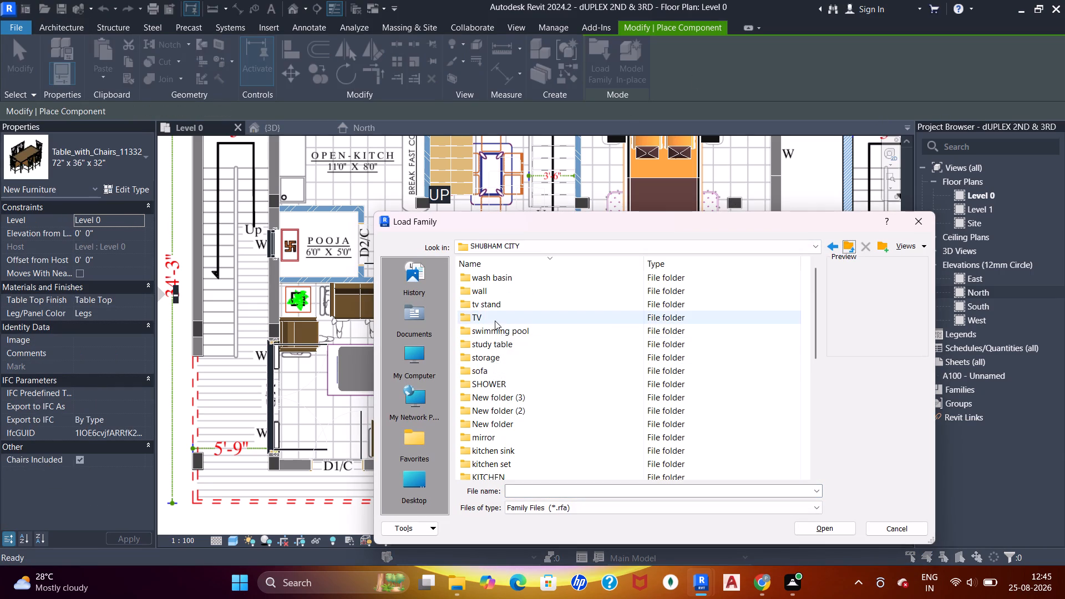
# Preview the families in the TV folder and load 60quot_HDTV_Flat_Screen_17004.
pyautogui.click(504, 281)
pyautogui.click(506, 290)
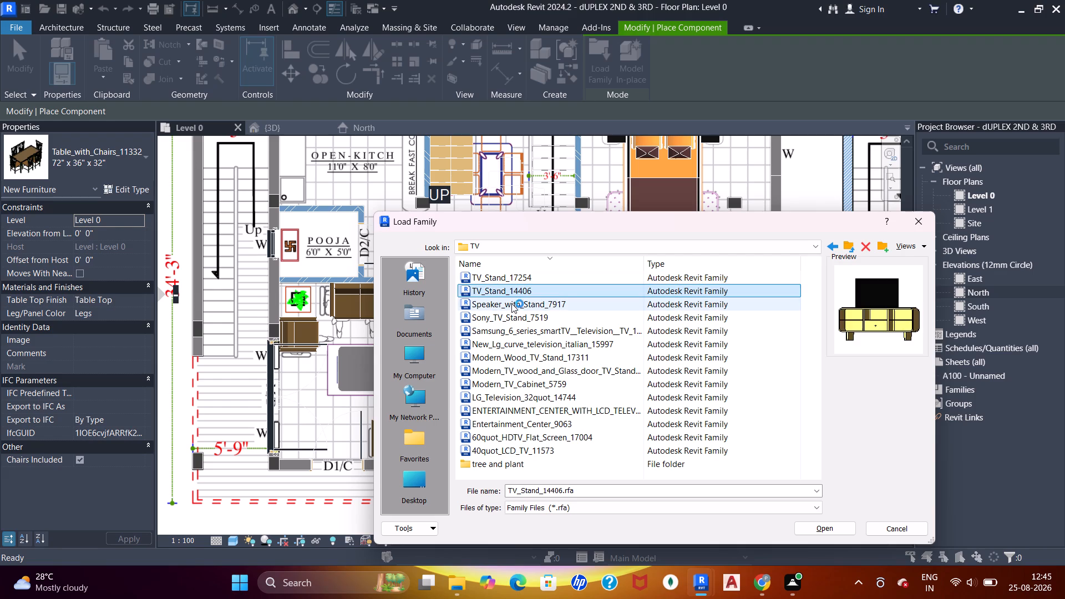
pyautogui.click(511, 303)
pyautogui.click(510, 316)
pyautogui.click(511, 334)
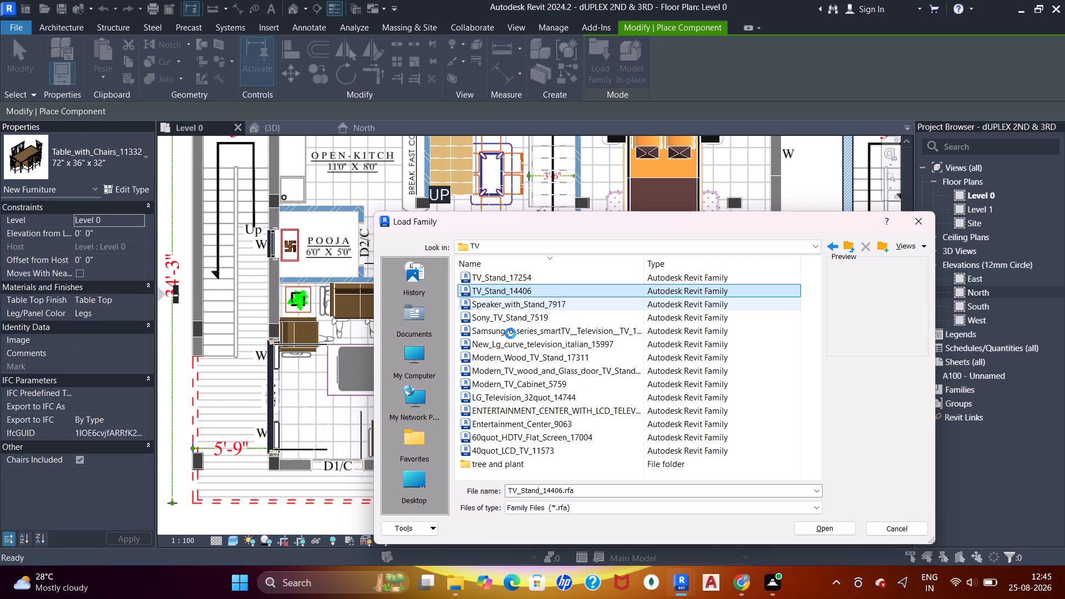
pyautogui.click(518, 321)
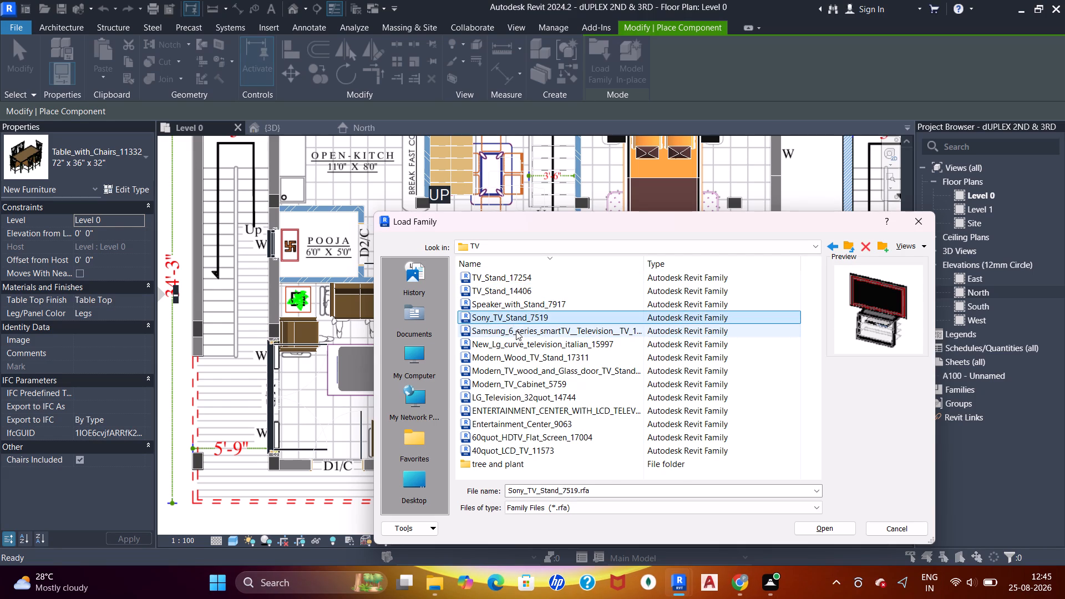
pyautogui.click(515, 331)
pyautogui.click(513, 347)
pyautogui.click(518, 328)
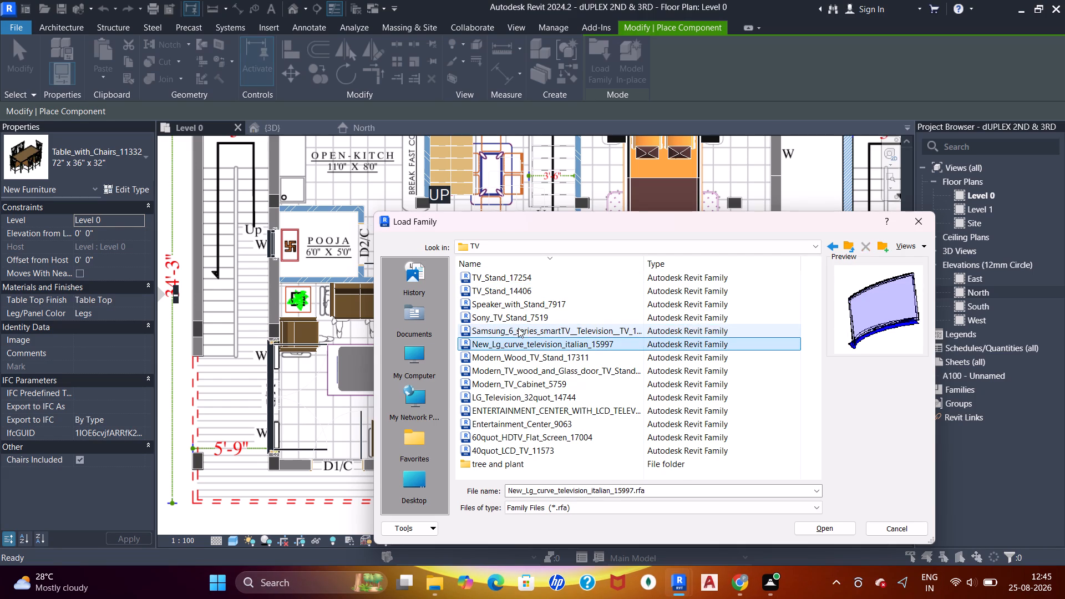
pyautogui.click(503, 369)
pyautogui.click(503, 380)
pyautogui.click(500, 394)
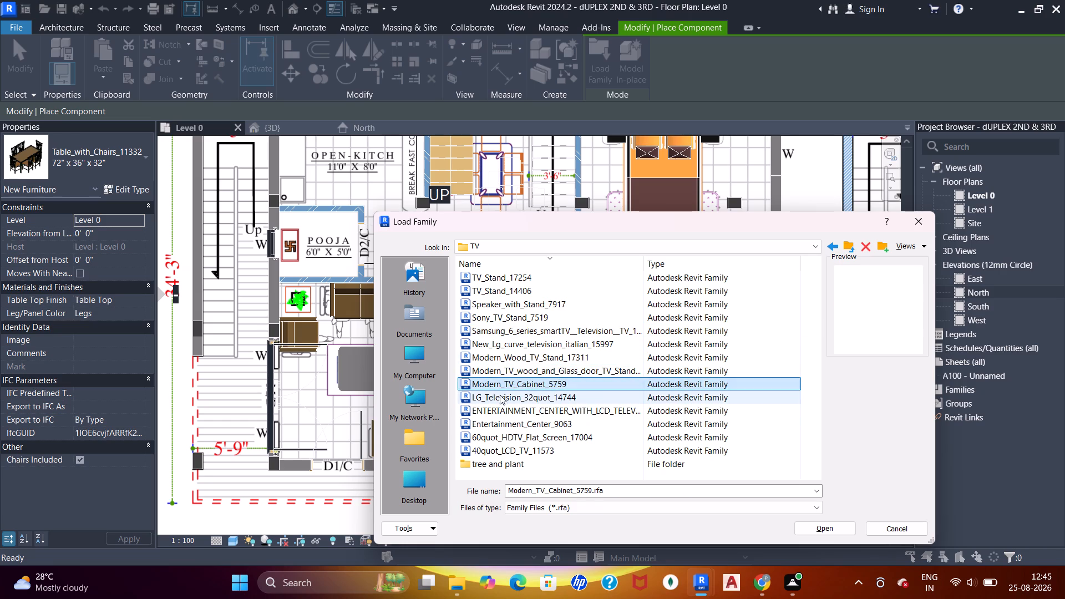
pyautogui.click(505, 409)
pyautogui.click(506, 421)
pyautogui.click(507, 432)
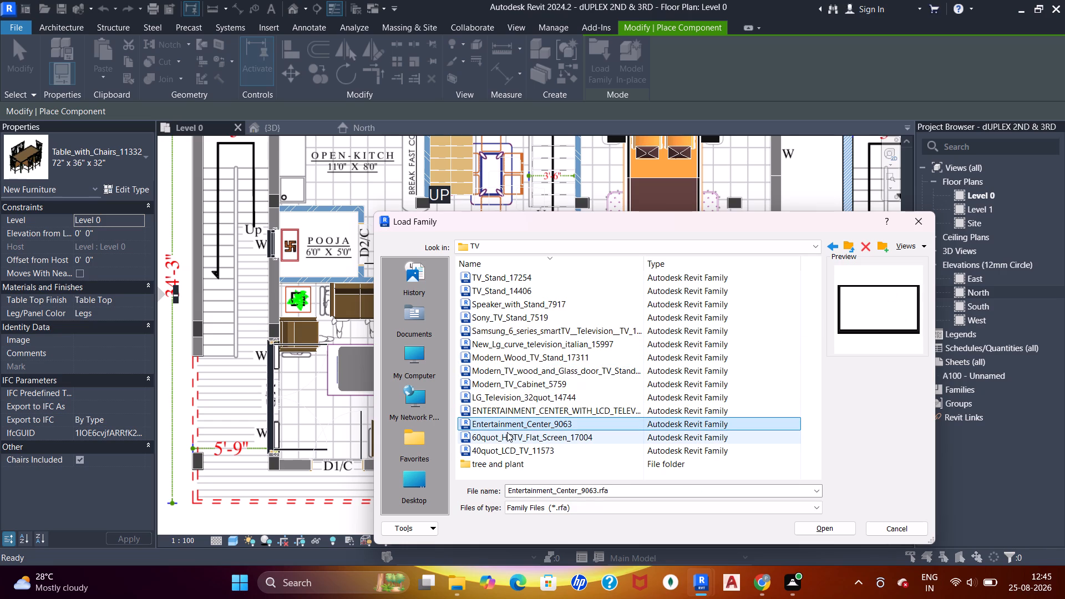
pyautogui.click(505, 449)
pyautogui.doubleClick(506, 439)
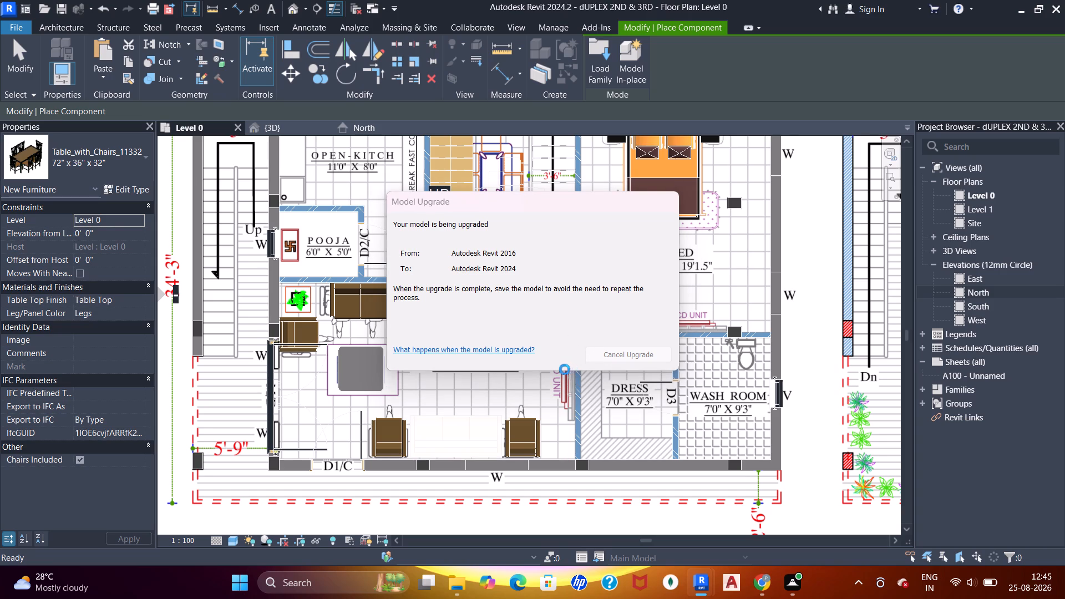
# Rotate 60quot_HDTV_Flat_Screen_17004 and place it in the hall/living beside the drawn LCD unit, ending component placement.
pyautogui.scroll(6, 560, 371)
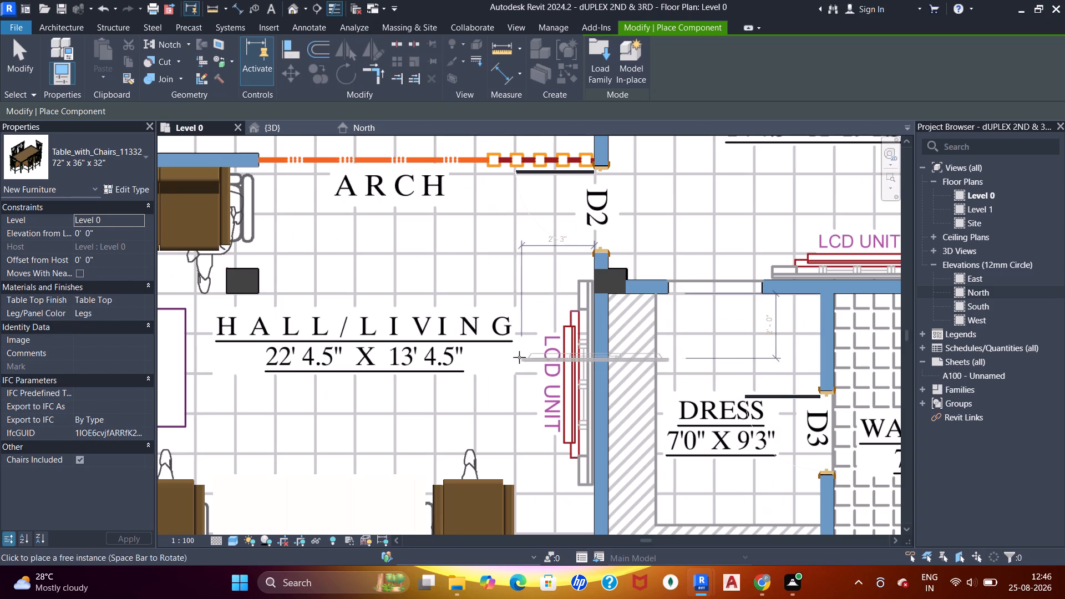
pyautogui.press('space')
pyautogui.press('space')
pyautogui.press('space')
pyautogui.press('space')
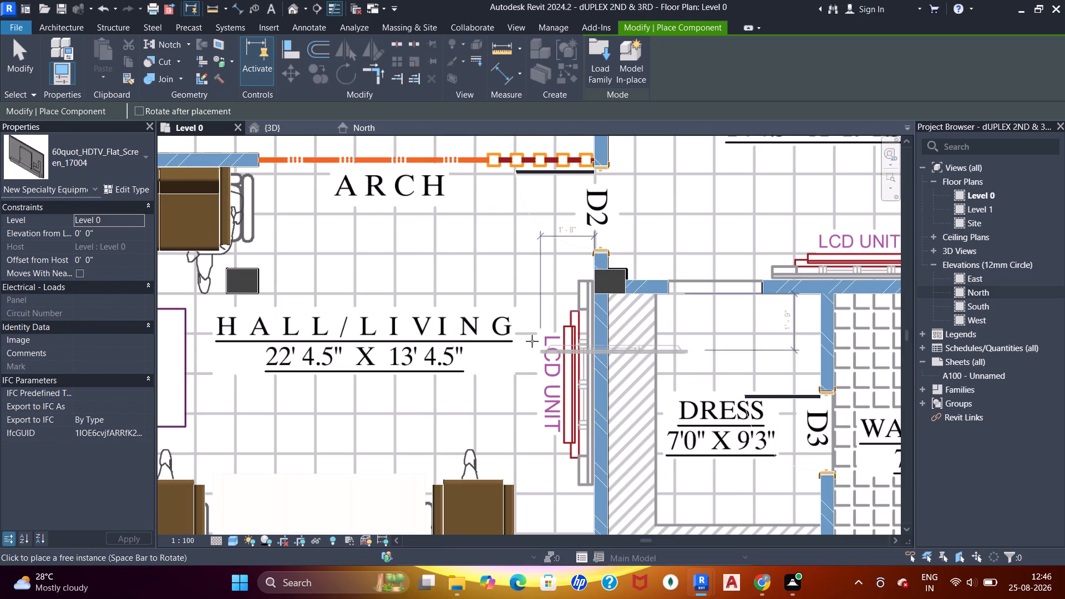
pyautogui.press('space')
pyautogui.press('space')
pyautogui.press('space')
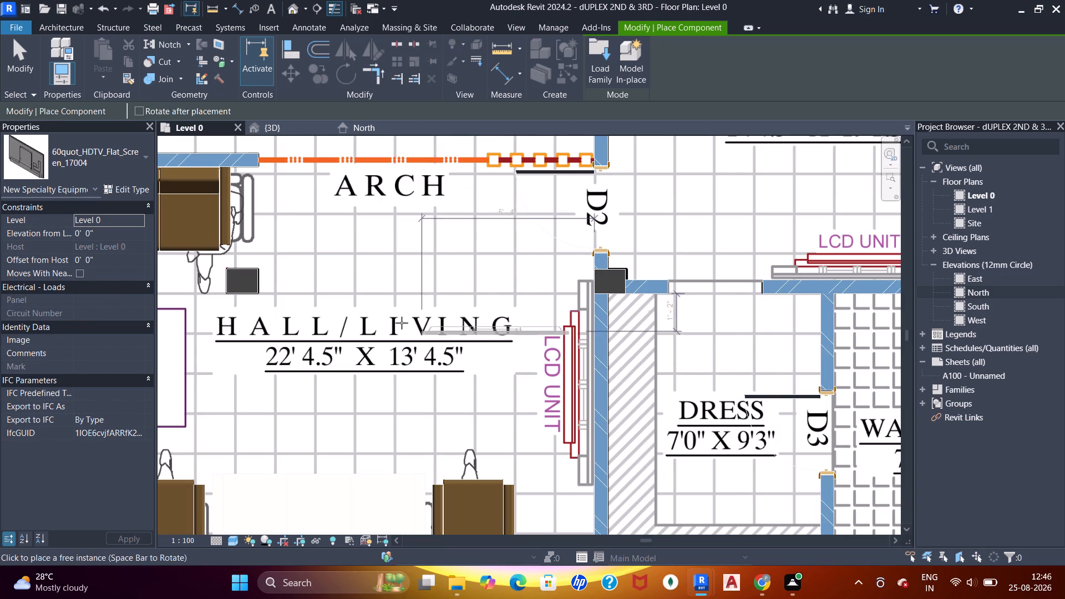
pyautogui.press('space')
pyautogui.click(420, 331)
pyautogui.press('Escape')
pyautogui.press('Escape')
pyautogui.press('Escape')
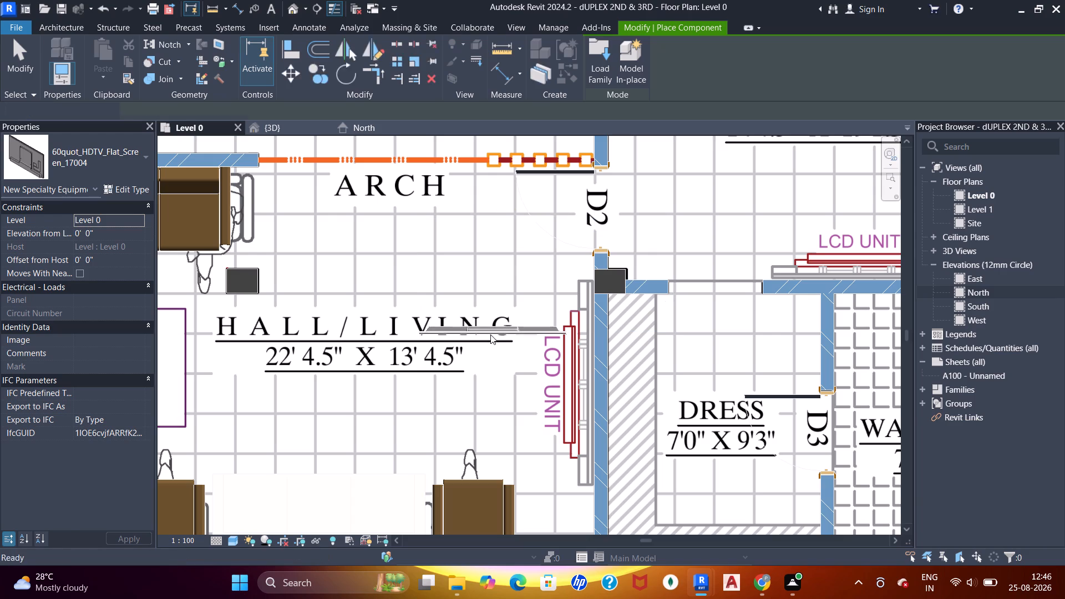
# Rotate the hall/living's flat-screen TV parallel to the drawn LCD unit and move it against the brick wall behind that unit.
pyautogui.press('Escape')
pyautogui.press('Escape')
pyautogui.click(491, 334)
pyautogui.press('space')
pyautogui.press('space')
pyautogui.press('space')
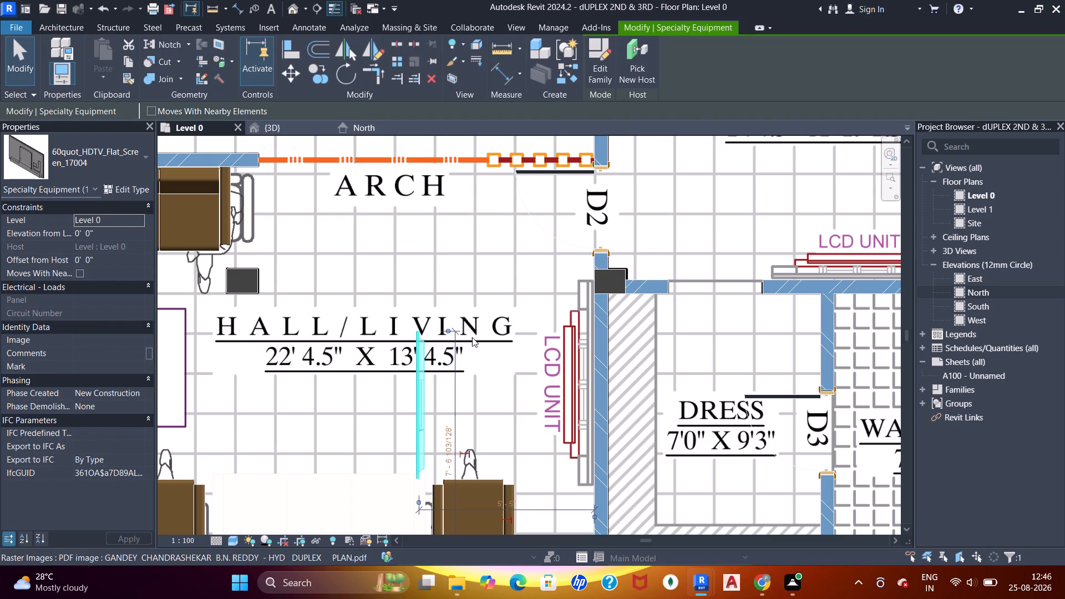
pyautogui.moveTo(423, 366); pyautogui.dragTo(580, 349)
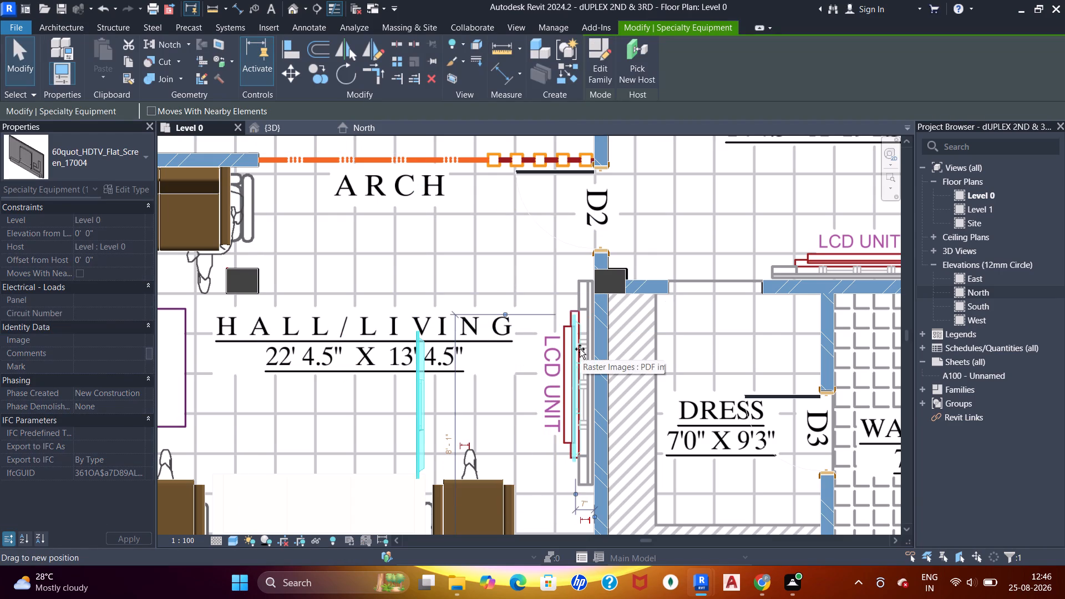
pyautogui.moveTo(580, 349); pyautogui.dragTo(594, 346)
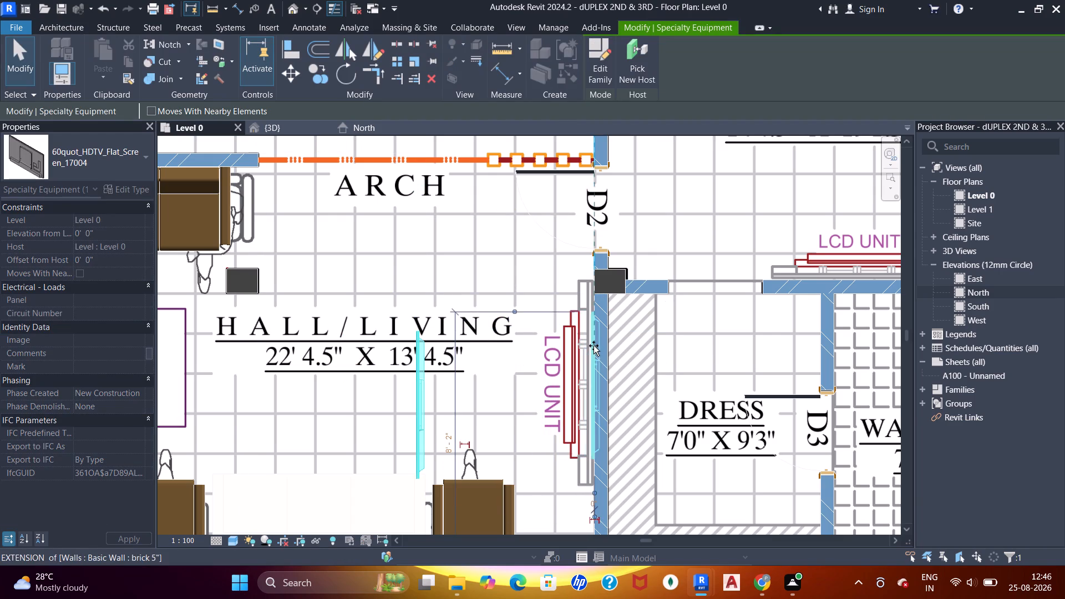
pyautogui.moveTo(594, 346); pyautogui.dragTo(594, 347)
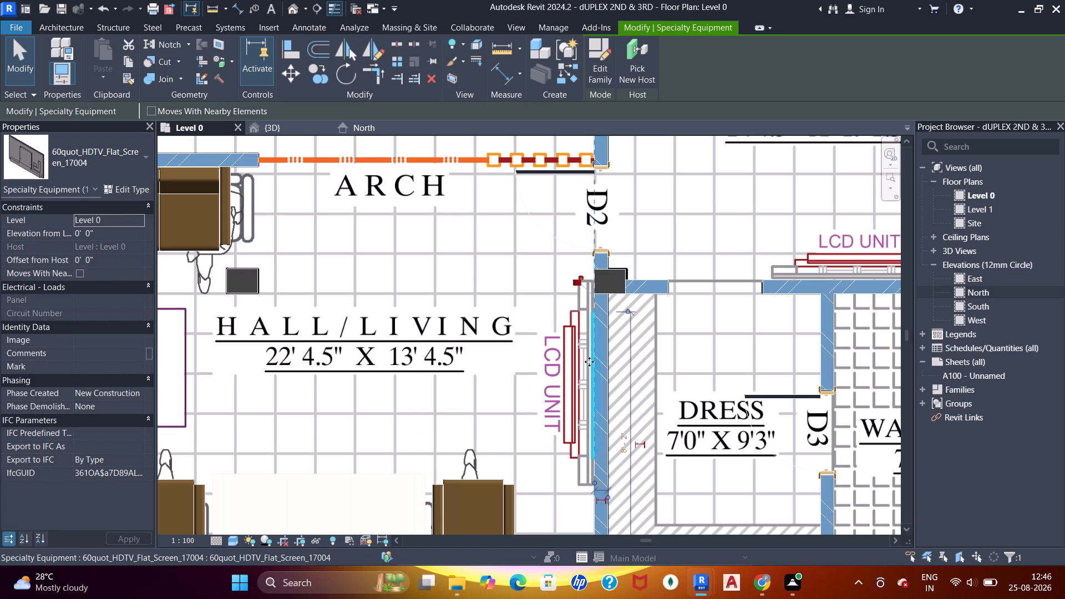
pyautogui.press('Escape')
# In the 3D view, set the hall/living TV's elevation from level to 6' and deselect it.
pyautogui.click(598, 373)
pyautogui.scroll(5, 595, 373)
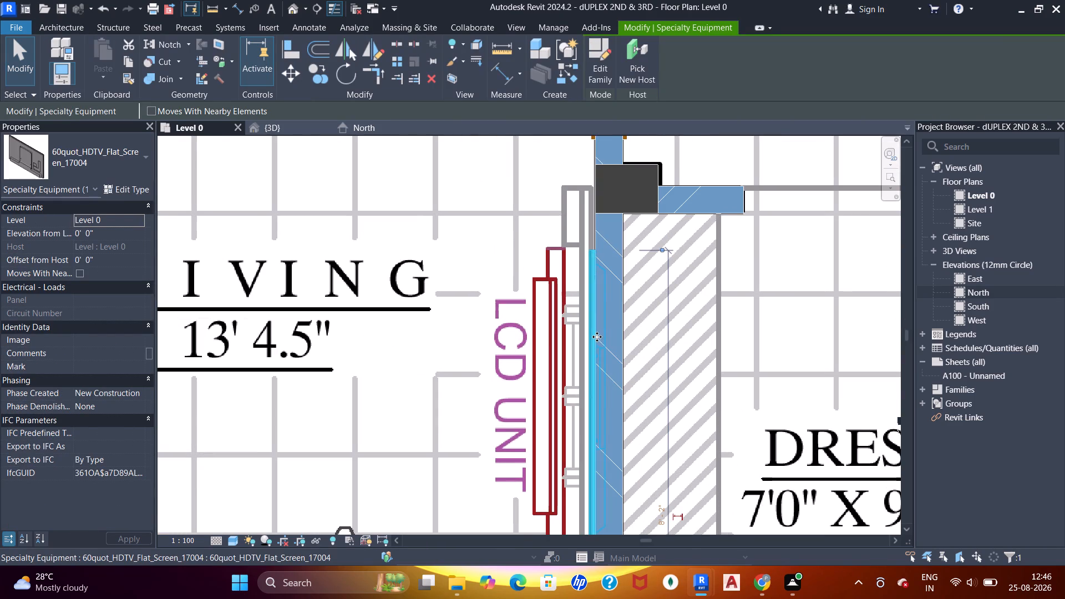
pyautogui.scroll(3, 596, 337)
pyautogui.click(283, 129)
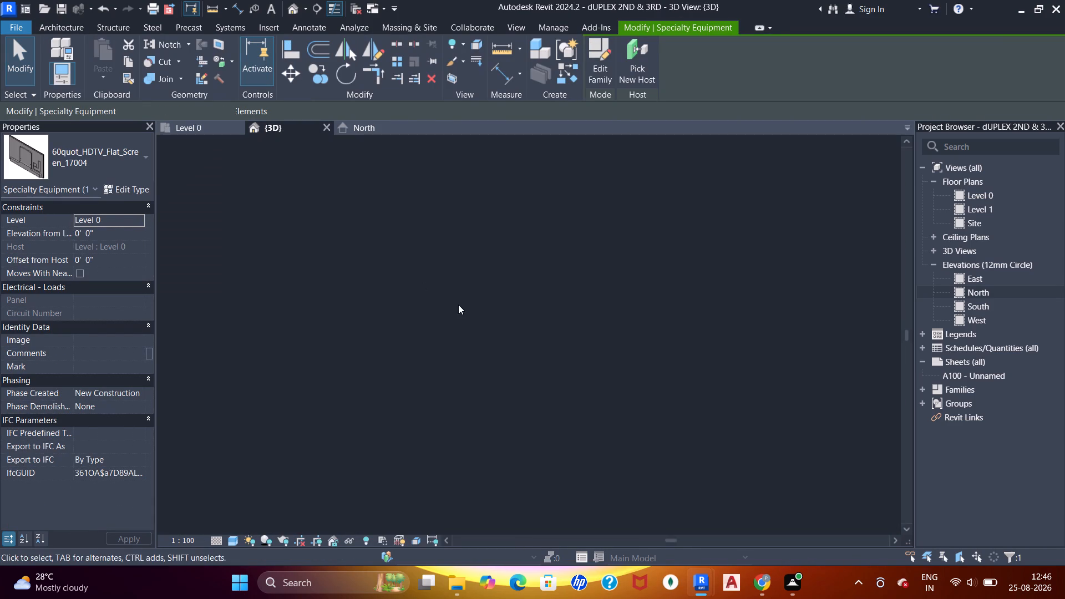
pyautogui.scroll(-4, 458, 304)
pyautogui.keyDown('shift'); pyautogui.moveTo(561, 359); pyautogui.dragTo(620, 219, button='middle'); pyautogui.keyUp('shift')
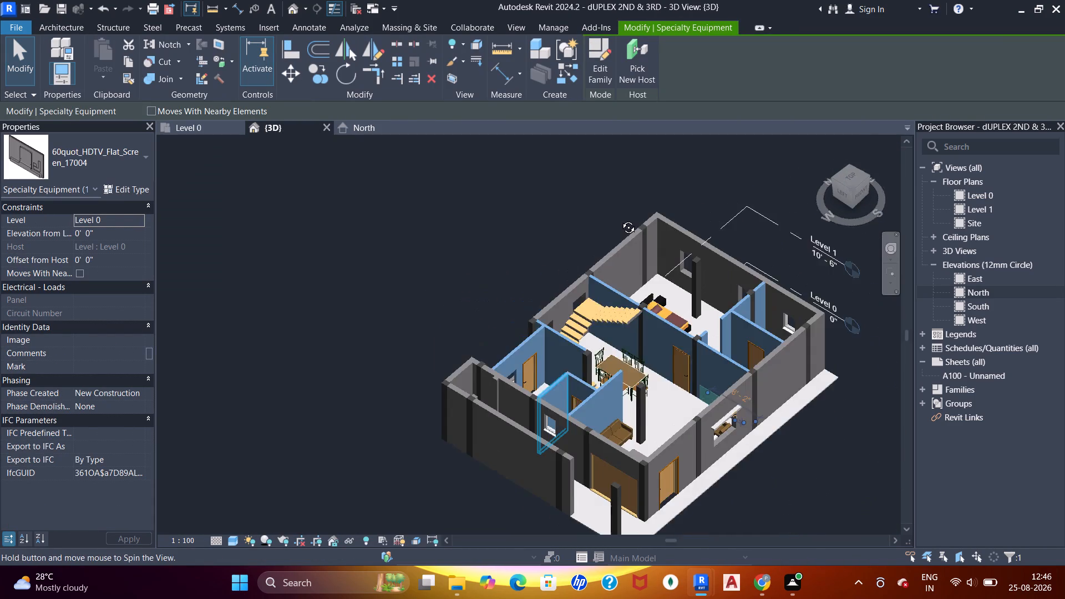
pyautogui.keyDown('shift'); pyautogui.moveTo(620, 219); pyautogui.dragTo(526, 236, button='middle'); pyautogui.keyUp('shift')
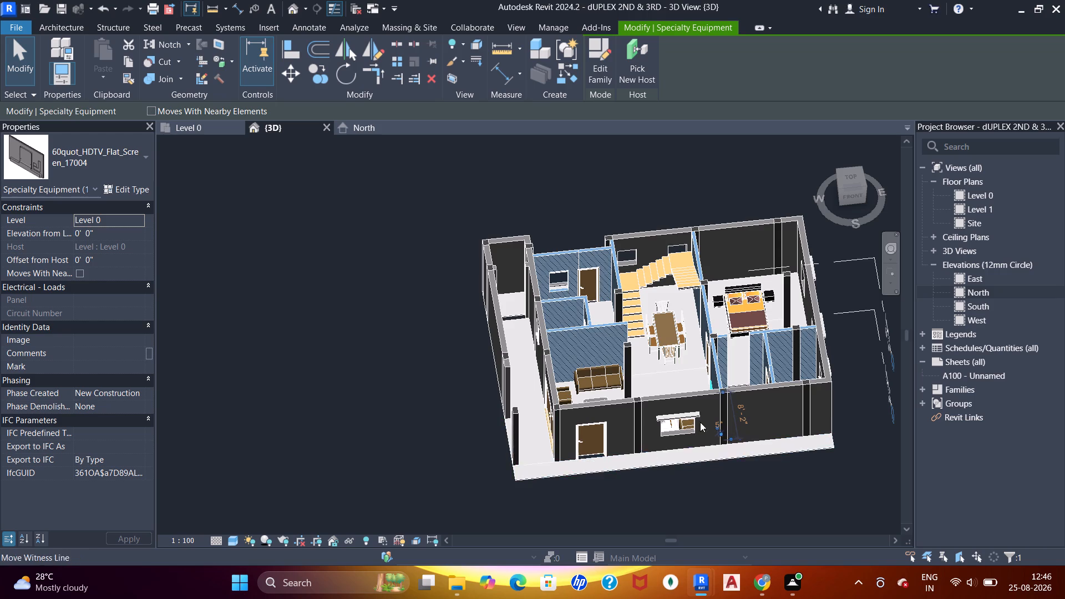
pyautogui.keyDown('shift'); pyautogui.moveTo(686, 419); pyautogui.dragTo(748, 411, button='middle'); pyautogui.keyUp('shift')
pyautogui.scroll(9, 719, 412)
pyautogui.keyDown('shift'); pyautogui.moveTo(704, 399); pyautogui.dragTo(774, 399, button='middle'); pyautogui.keyUp('shift')
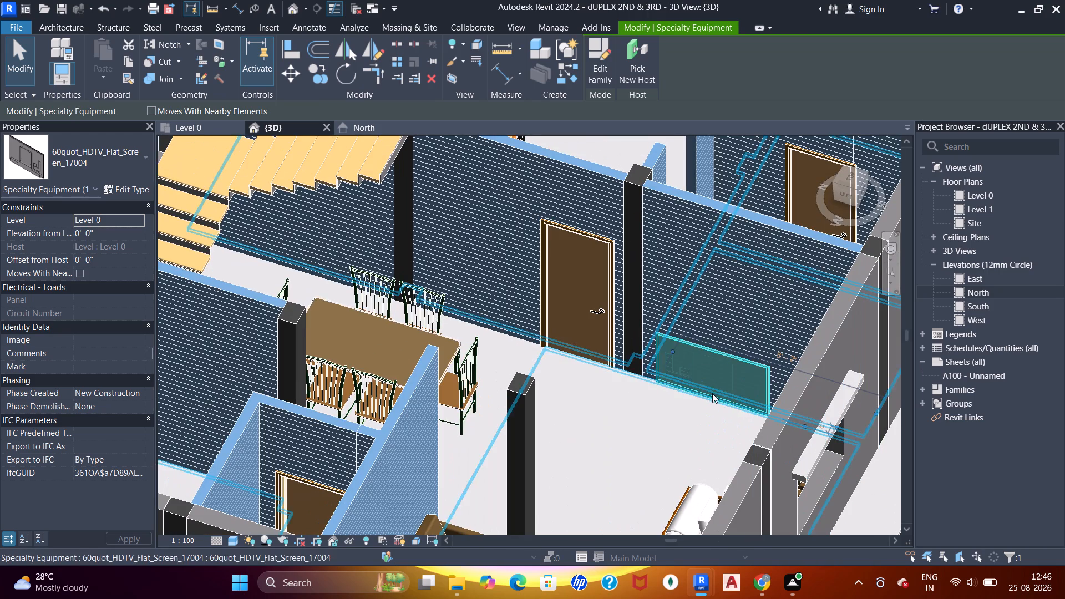
pyautogui.click(114, 230)
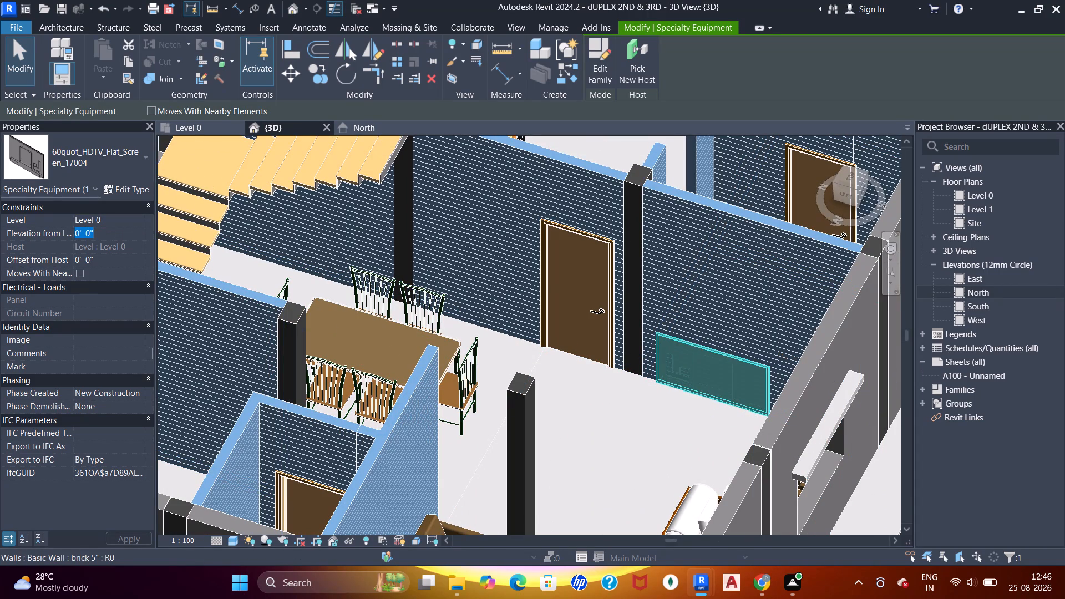
pyautogui.write("6'")
pyautogui.press('Return')
pyautogui.press('Escape')
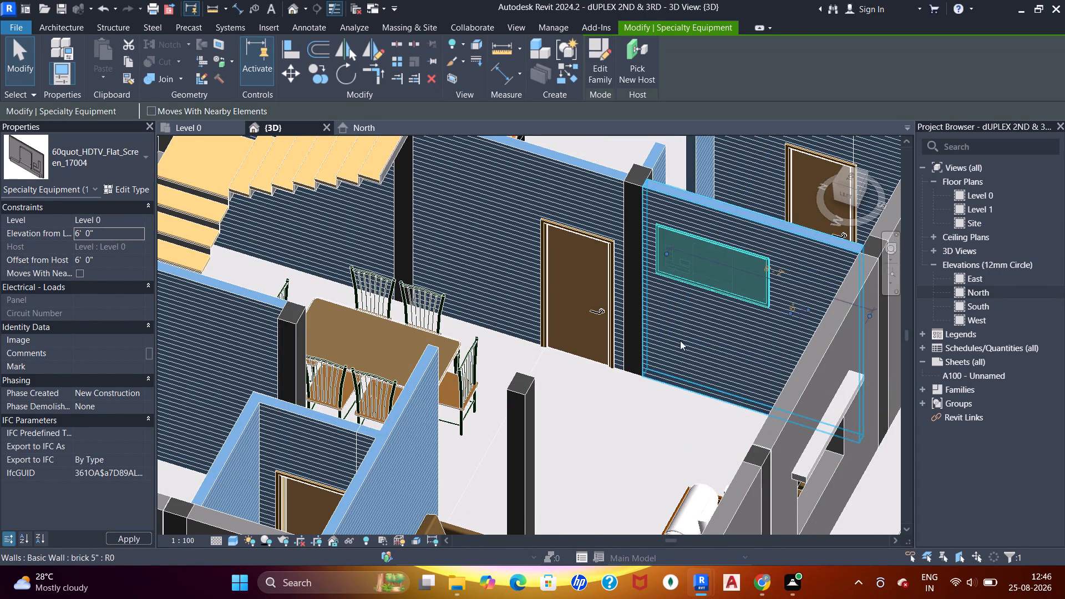
# Inspect the wall-mounted TV and the furnished hall/living, dining and bedroom areas from several sides in 3D.
pyautogui.keyDown('shift'); pyautogui.moveTo(694, 357); pyautogui.dragTo(816, 374, button='middle'); pyautogui.keyUp('shift')
pyautogui.keyDown('shift'); pyautogui.moveTo(672, 303); pyautogui.dragTo(760, 258, button='middle'); pyautogui.keyUp('shift')
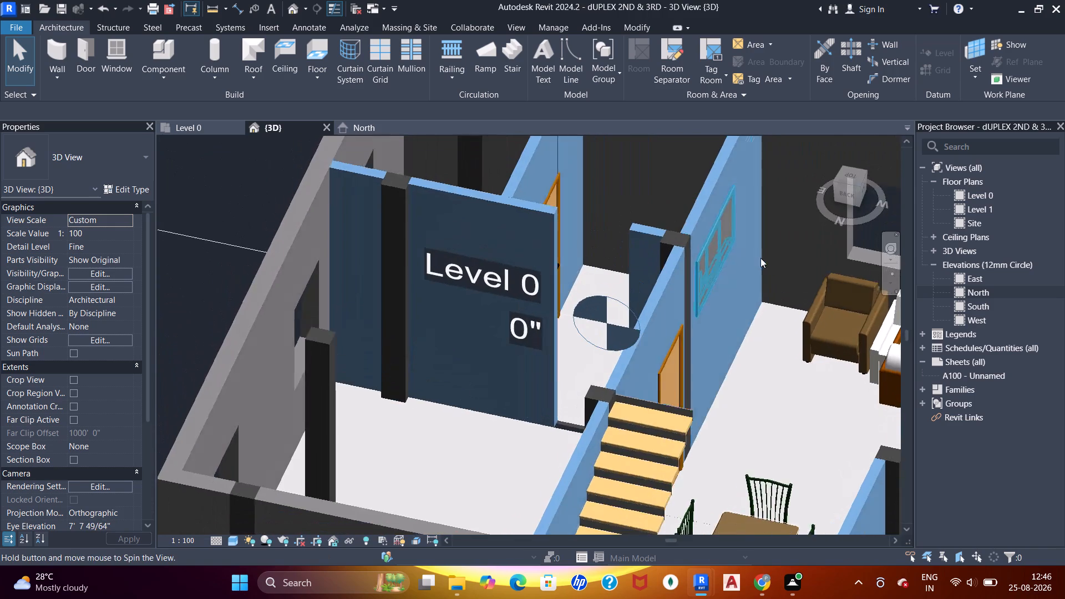
pyautogui.moveTo(694, 325); pyautogui.dragTo(717, 369, button='middle')
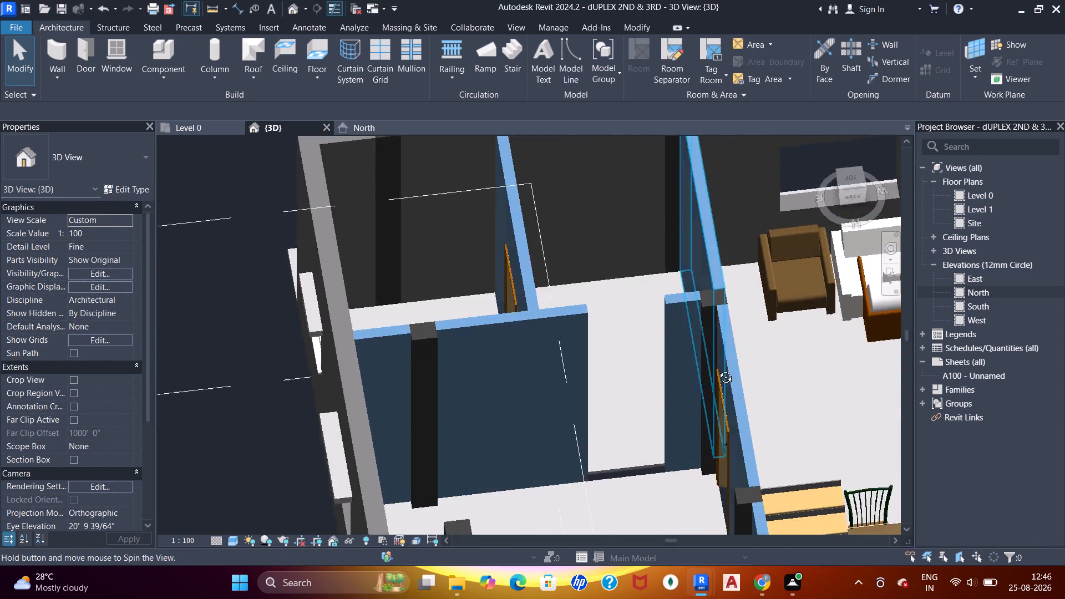
pyautogui.moveTo(717, 369); pyautogui.dragTo(513, 326, button='middle')
pyautogui.scroll(-4, 648, 287)
pyautogui.keyDown('shift'); pyautogui.moveTo(690, 318); pyautogui.dragTo(600, 400, button='middle'); pyautogui.keyUp('shift')
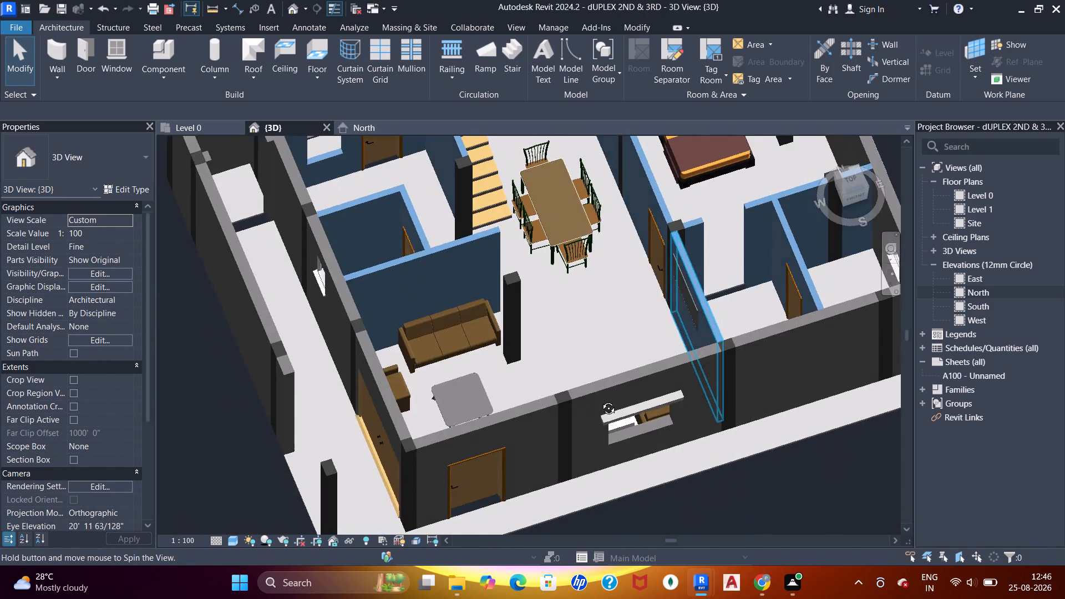
pyautogui.keyDown('shift'); pyautogui.moveTo(600, 400); pyautogui.dragTo(419, 283, button='middle'); pyautogui.keyUp('shift')
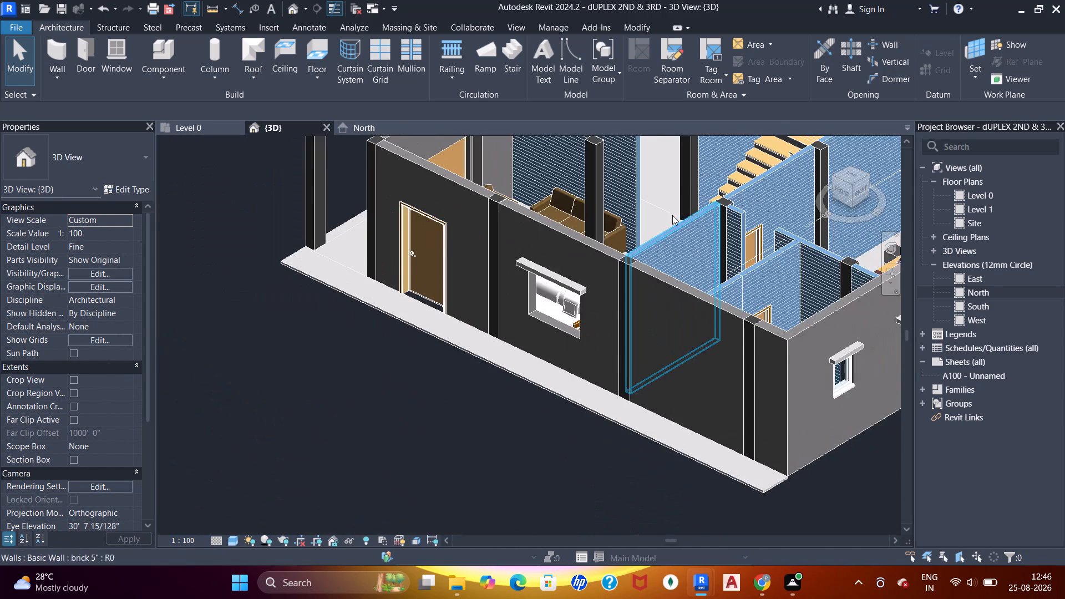
pyautogui.moveTo(572, 235); pyautogui.dragTo(569, 307, button='middle')
pyautogui.keyDown('shift'); pyautogui.moveTo(643, 269); pyautogui.dragTo(568, 363, button='middle'); pyautogui.keyUp('shift')
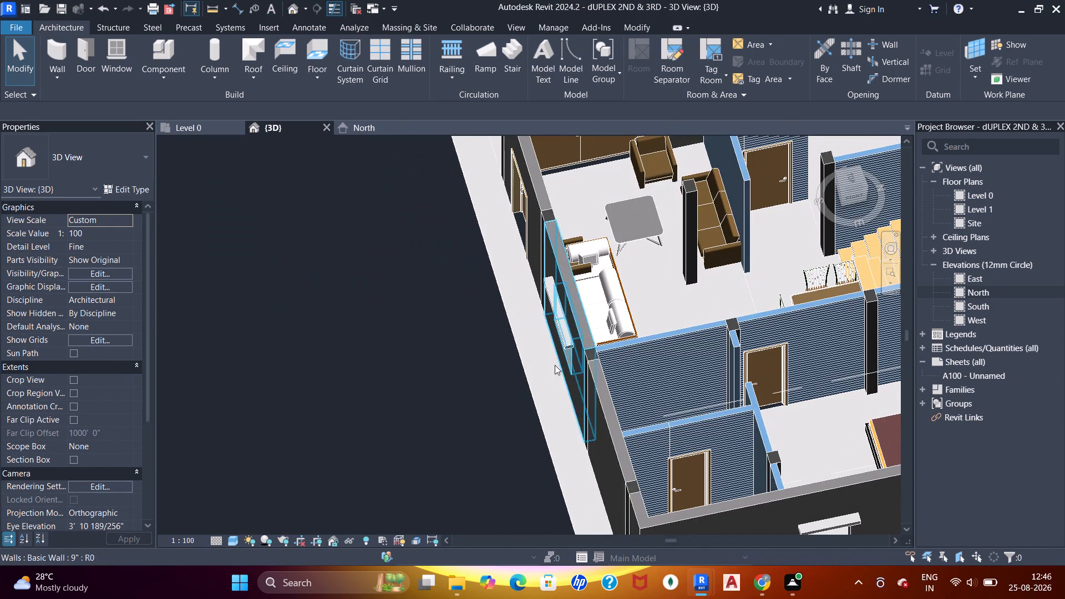
pyautogui.keyDown('shift'); pyautogui.moveTo(538, 370); pyautogui.dragTo(716, 342, button='middle'); pyautogui.keyUp('shift')
pyautogui.scroll(1, 555, 230)
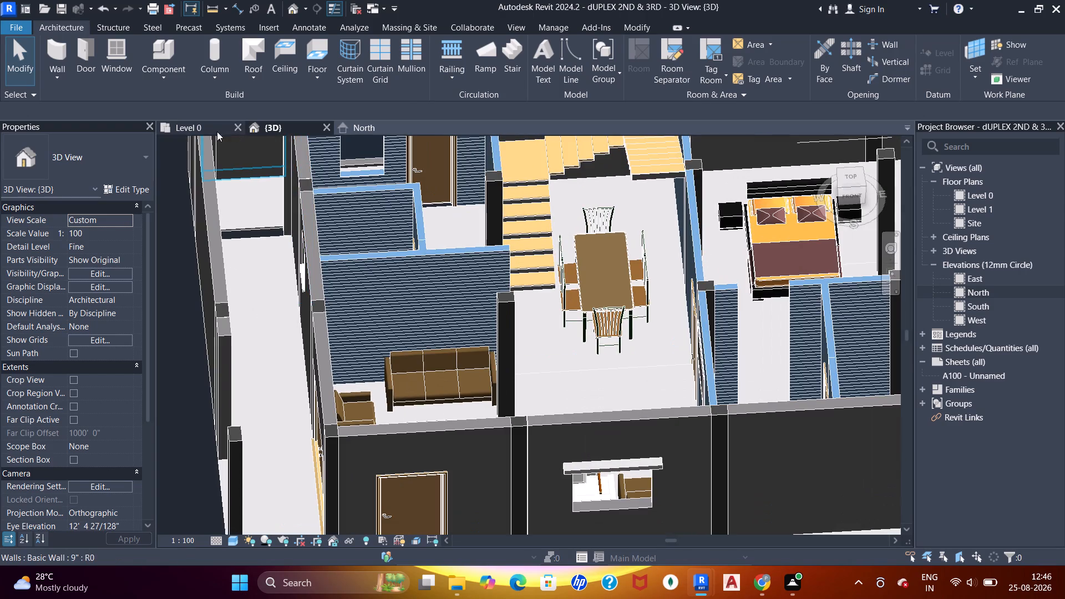
# In the Level 0 plan, delete the 12 x 19 concrete column standing free in the hall/living near the sofa.
pyautogui.click(191, 130)
pyautogui.scroll(-12, 453, 248)
pyautogui.moveTo(344, 319); pyautogui.dragTo(571, 268, button='middle')
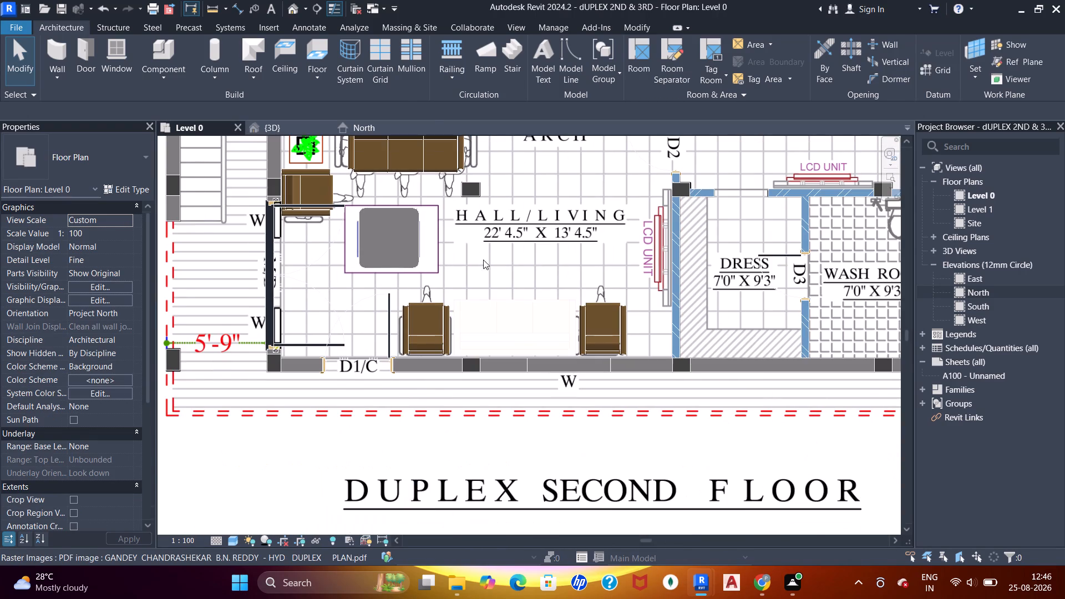
pyautogui.moveTo(493, 190); pyautogui.dragTo(483, 285, button='middle')
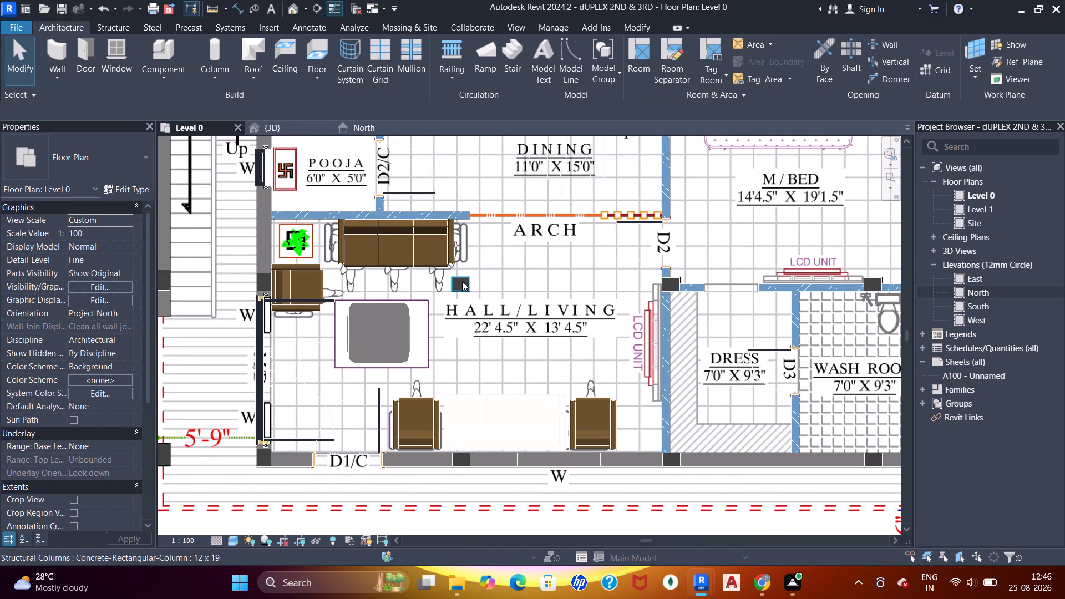
pyautogui.click(462, 281)
pyautogui.press('Delete')
# Start placing a component and load the 40quot_LCD_TV_11573 family from the TV folder.
pyautogui.scroll(-2, 514, 316)
pyautogui.moveTo(520, 293); pyautogui.dragTo(504, 317, button='middle')
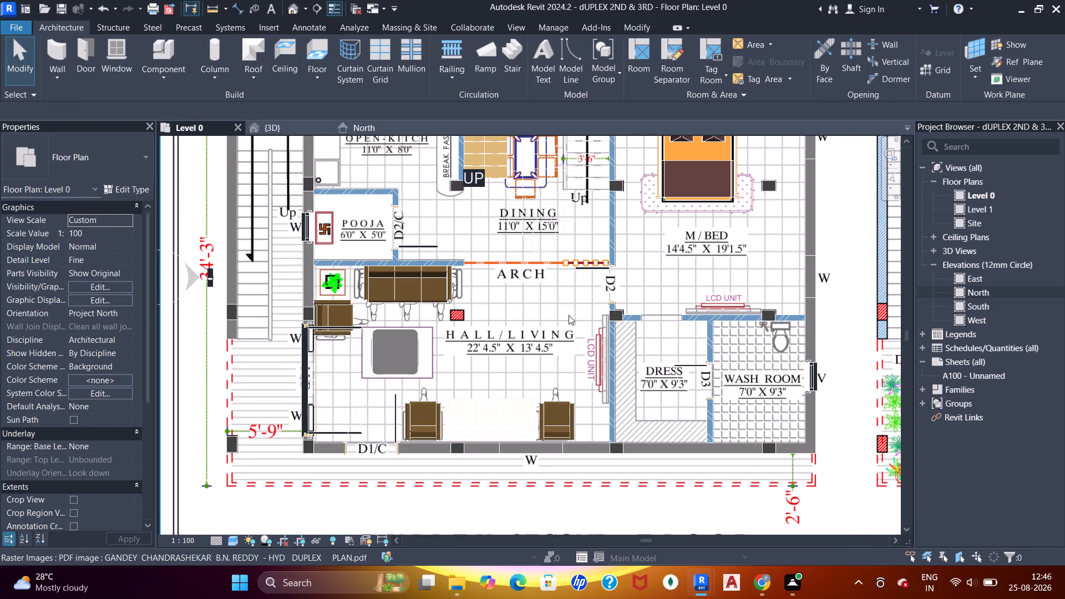
pyautogui.moveTo(528, 256); pyautogui.dragTo(521, 287, button='middle')
pyautogui.moveTo(493, 222); pyautogui.dragTo(495, 273, button='middle')
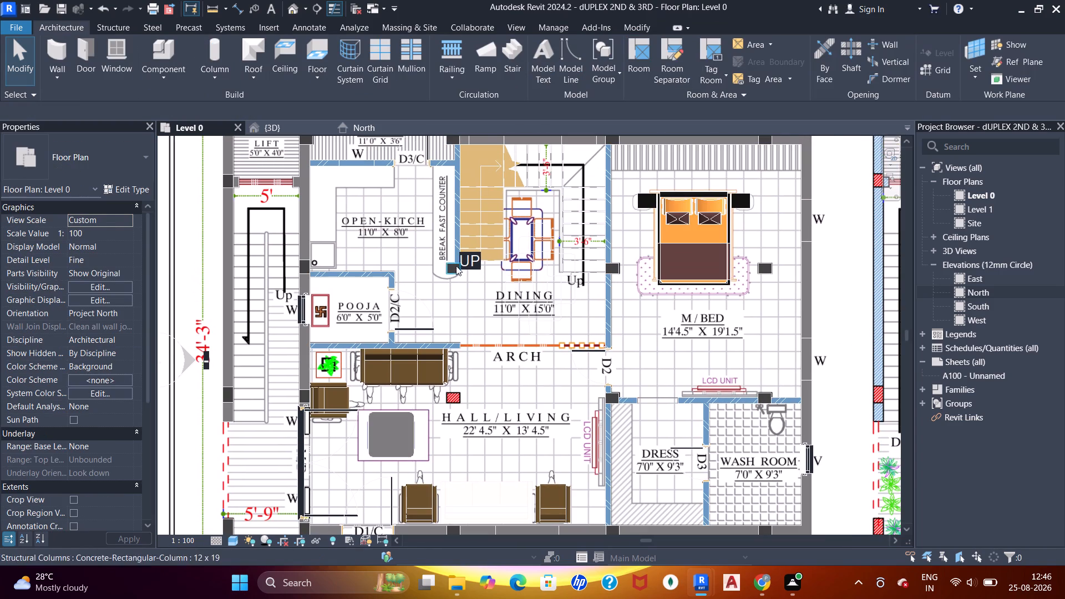
pyautogui.moveTo(540, 290); pyautogui.dragTo(490, 268, button='middle')
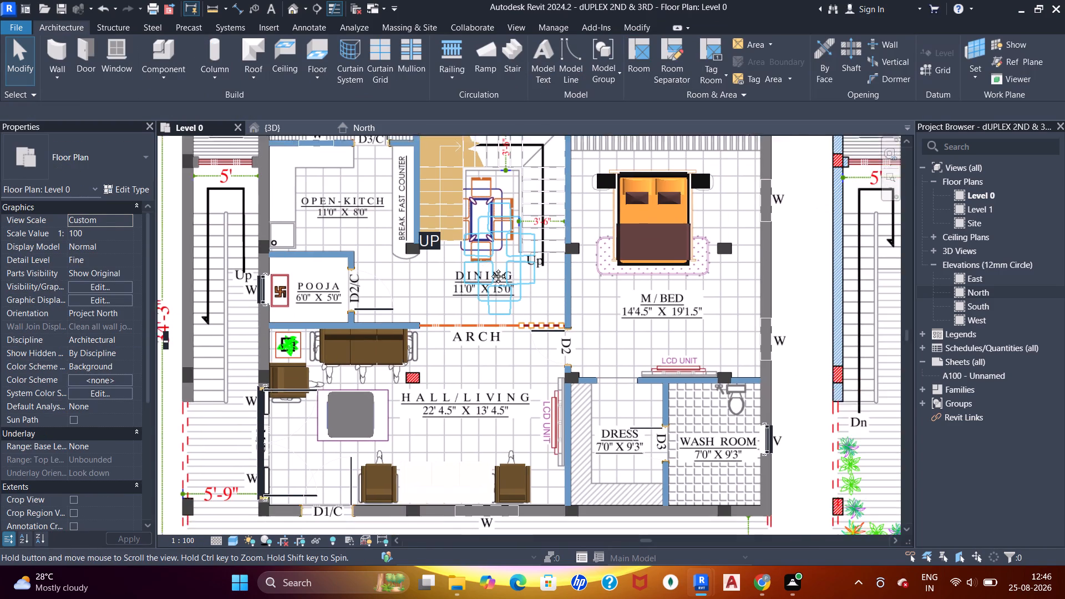
pyautogui.moveTo(490, 268); pyautogui.dragTo(444, 257, button='middle')
pyautogui.scroll(2, 631, 345)
pyautogui.click(164, 57)
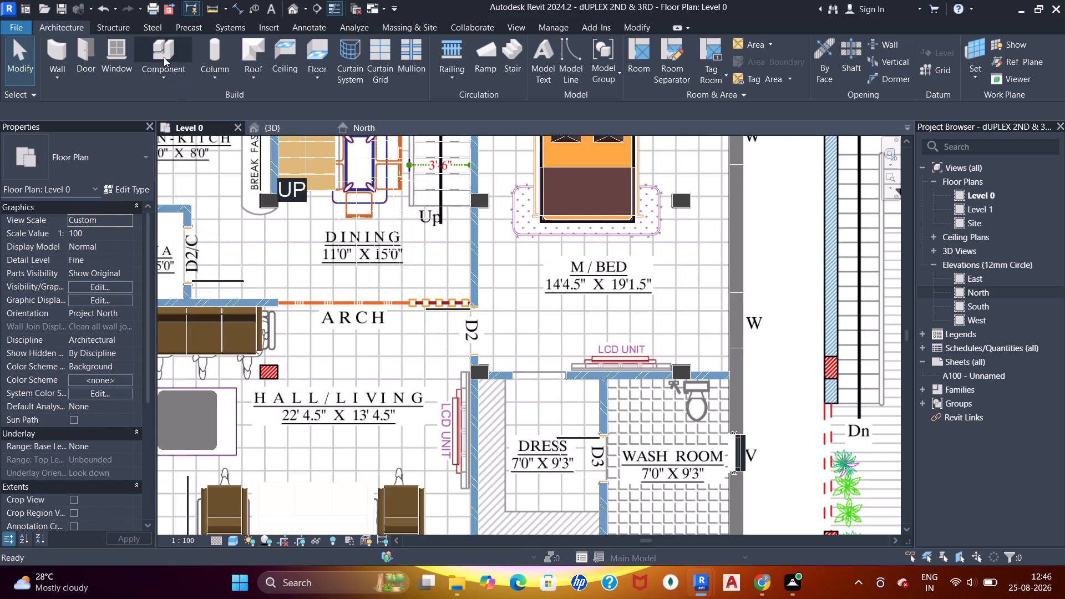
pyautogui.click(604, 67)
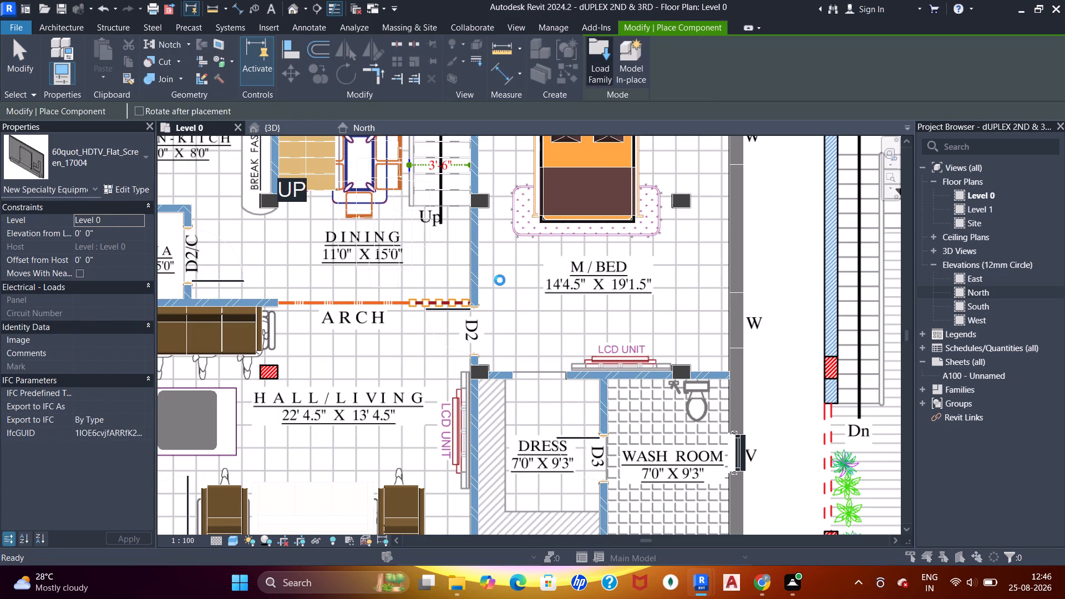
pyautogui.scroll(-6, 542, 382)
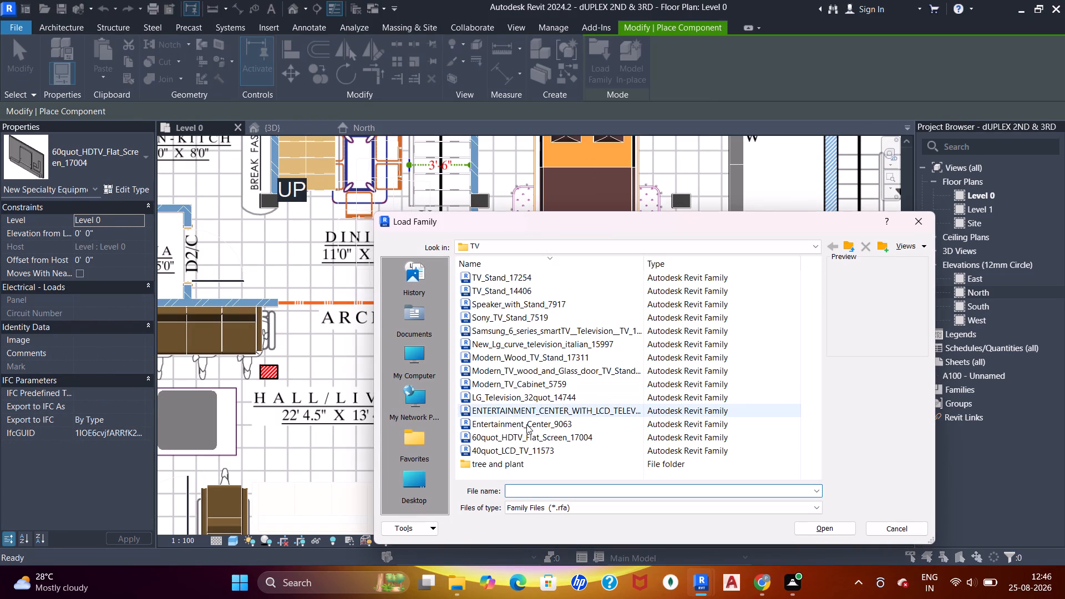
pyautogui.doubleClick(521, 453)
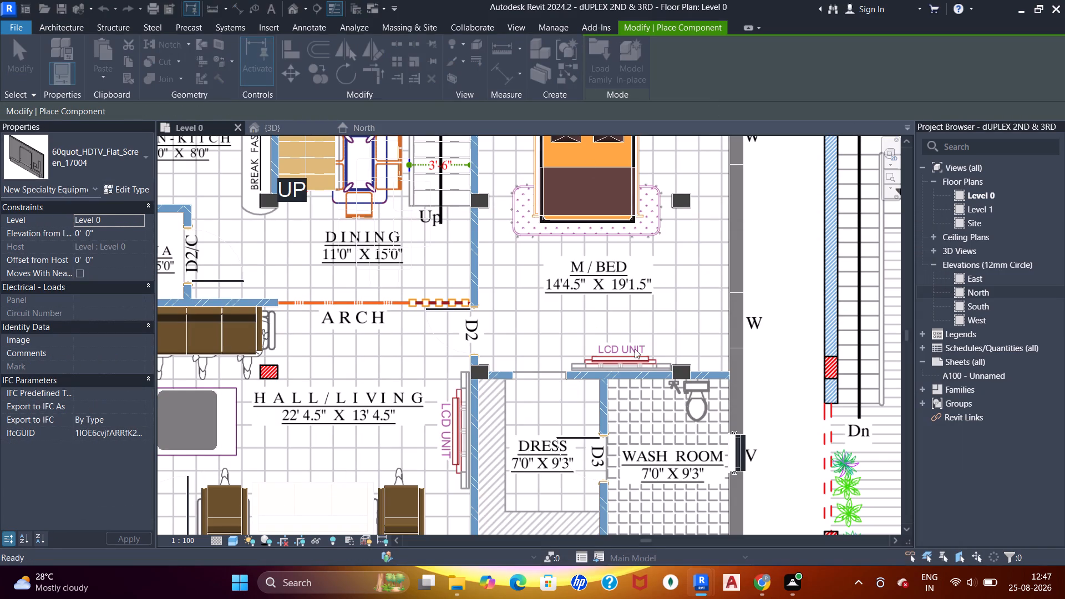
# Place 40quot_LCD_TV_11573 in the M/Bed room against the wall behind the drawn LCD unit, and end component placement.
pyautogui.scroll(5, 623, 353)
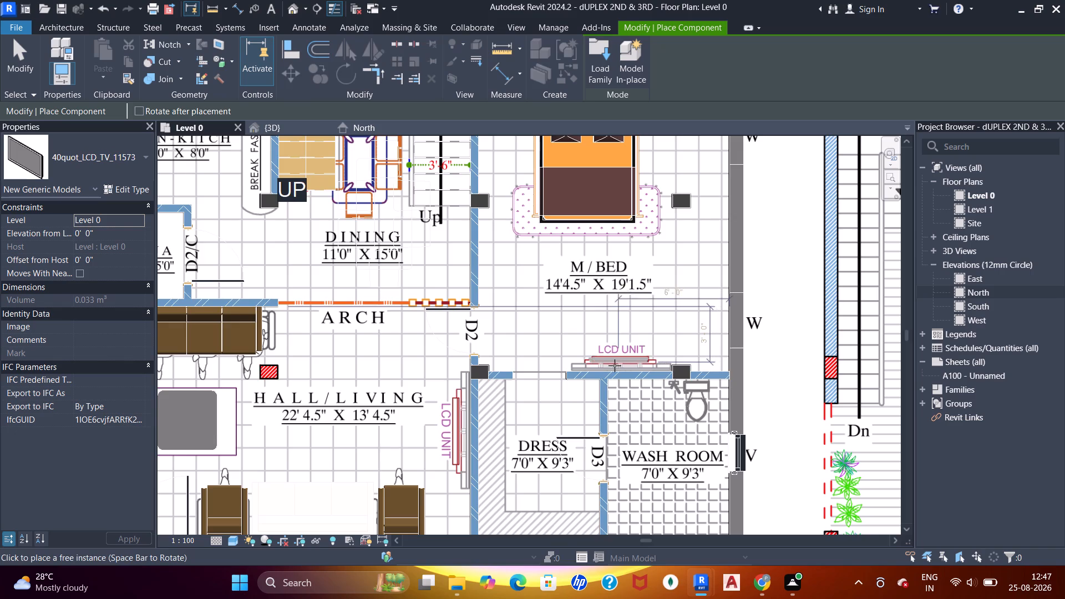
pyautogui.scroll(5, 615, 366)
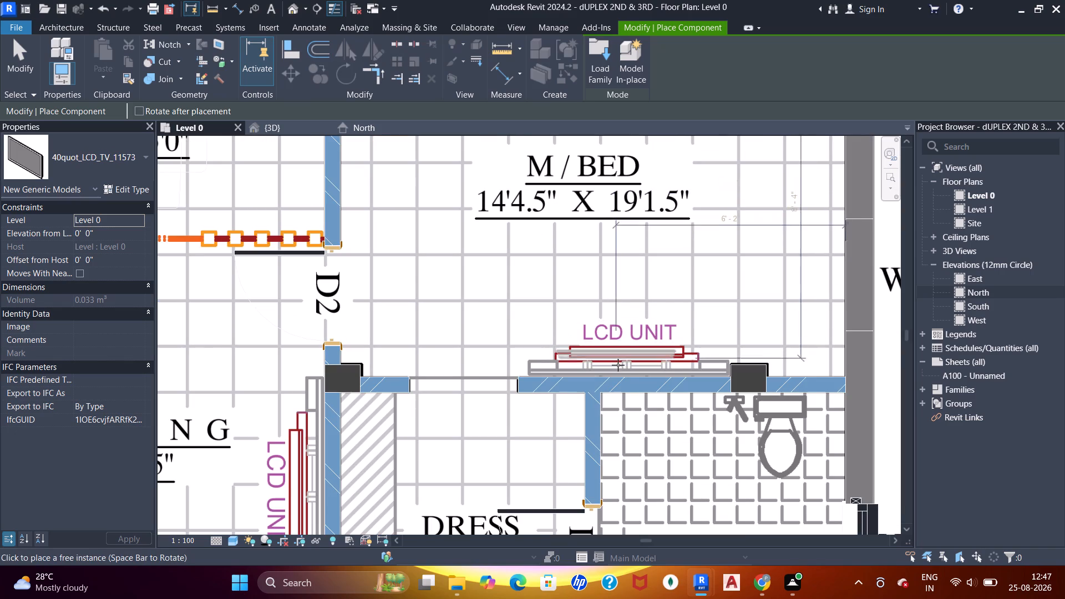
pyautogui.click(618, 376)
pyautogui.press('Escape')
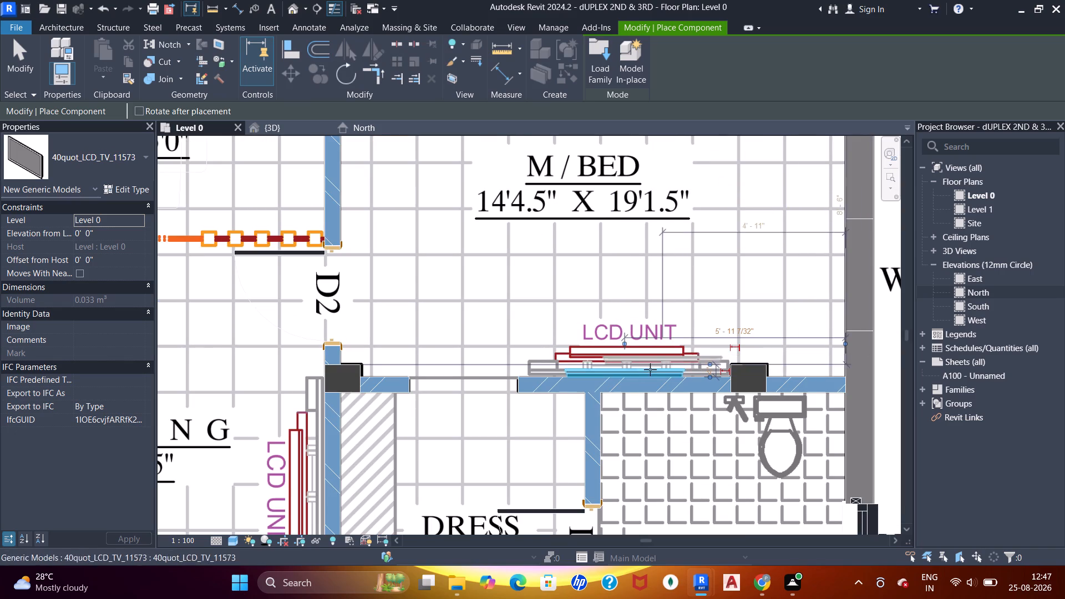
pyautogui.press('Escape')
pyautogui.press('Escape')
pyautogui.press('Escape')
pyautogui.press('Escape')
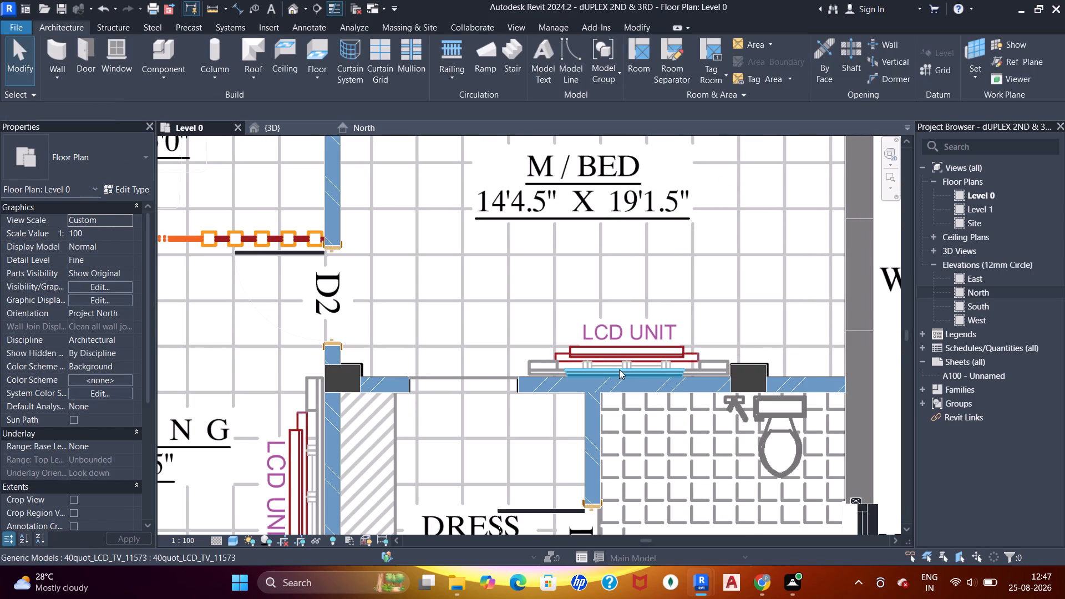
pyautogui.click(619, 369)
pyautogui.press('Escape')
# Start placing another component and browse to the storage folder in SHUBHAM CITY to load a family.
pyautogui.scroll(-5, 461, 253)
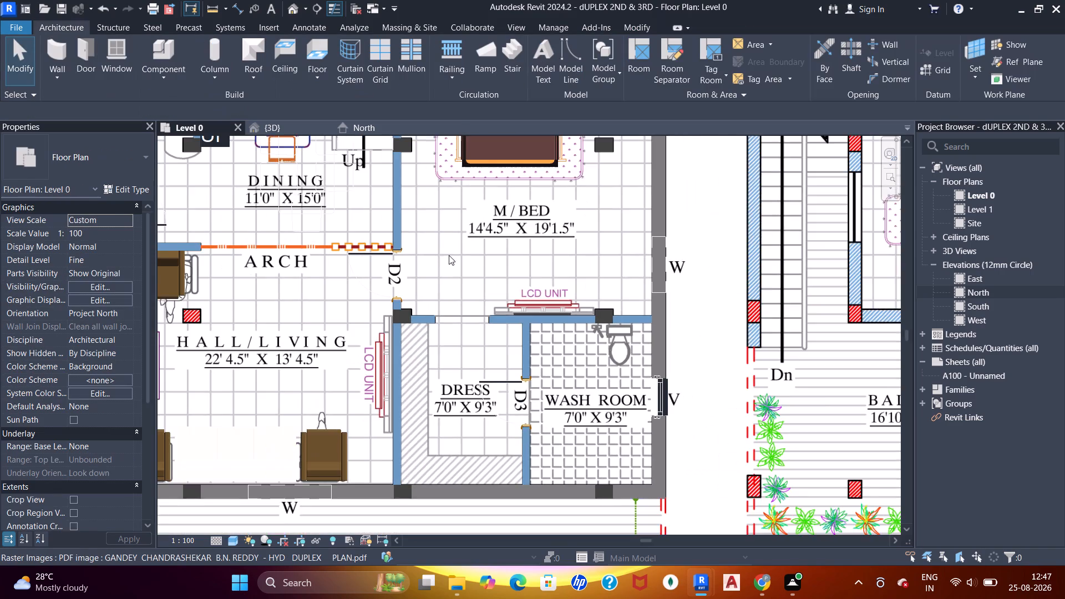
pyautogui.moveTo(442, 257); pyautogui.dragTo(494, 348, button='middle')
pyautogui.moveTo(519, 270); pyautogui.dragTo(519, 311, button='middle')
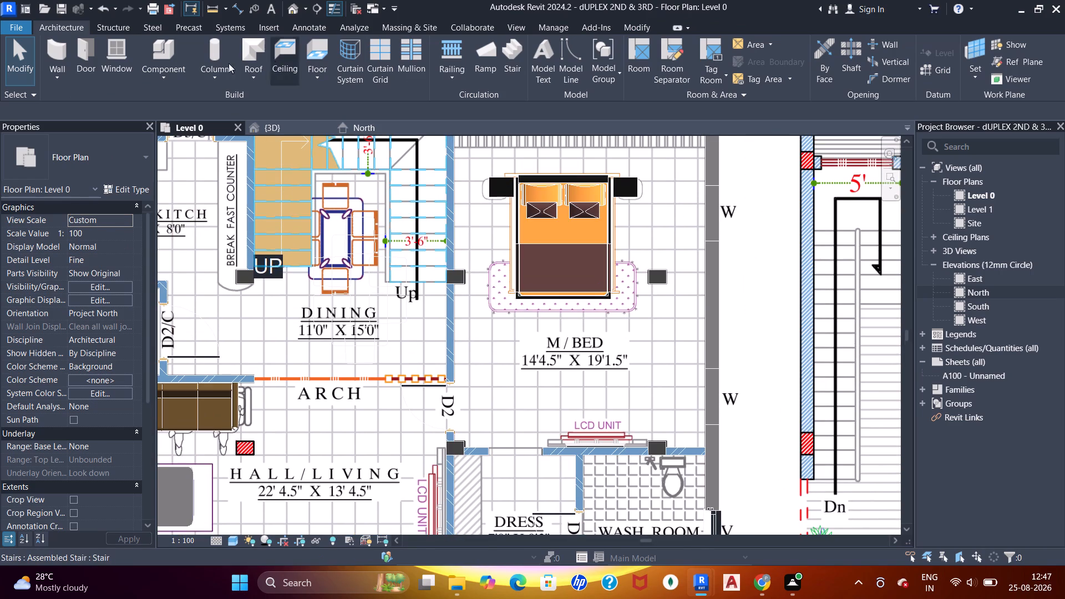
pyautogui.click(169, 54)
pyautogui.click(591, 60)
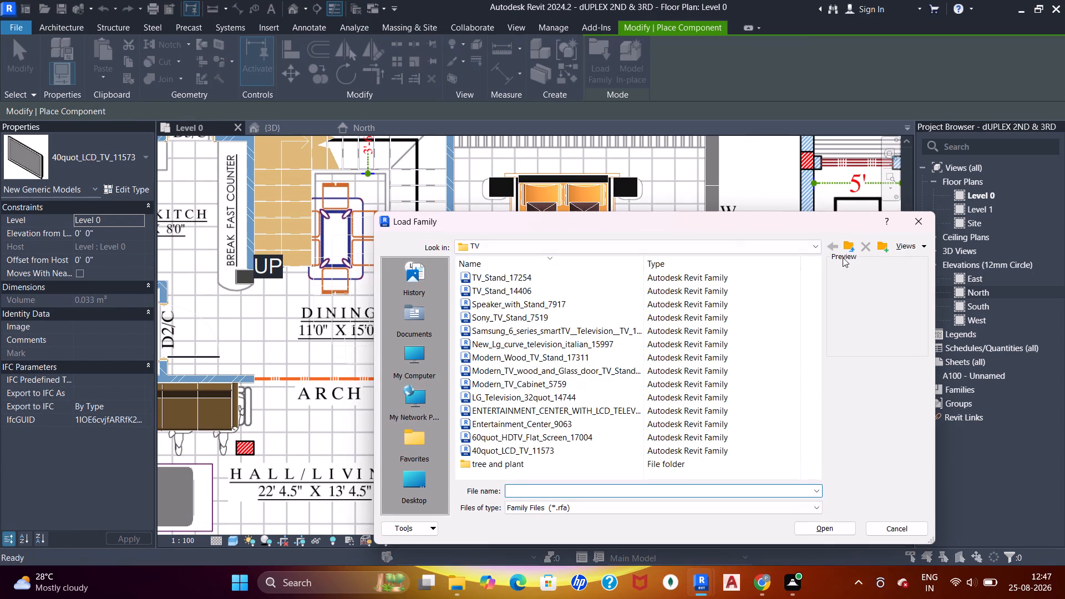
pyautogui.click(844, 247)
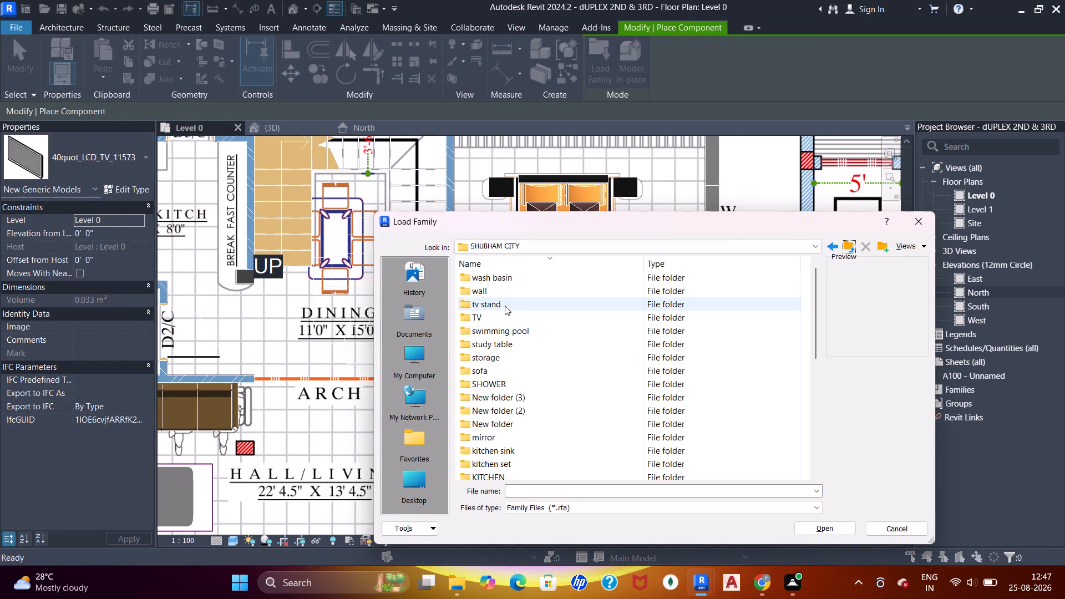
pyautogui.scroll(-6, 498, 358)
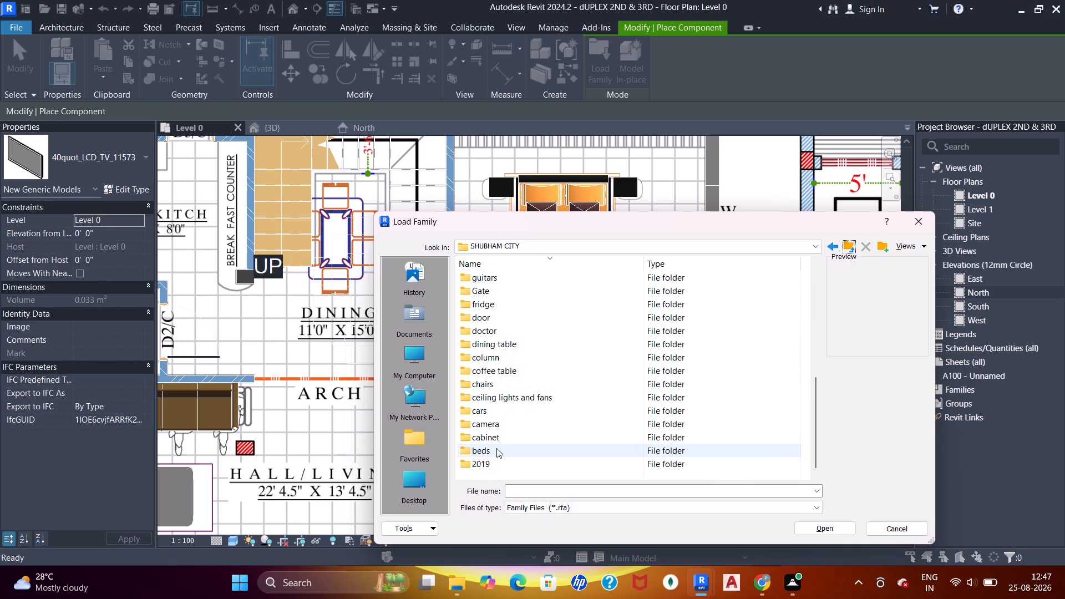
pyautogui.scroll(5, 500, 414)
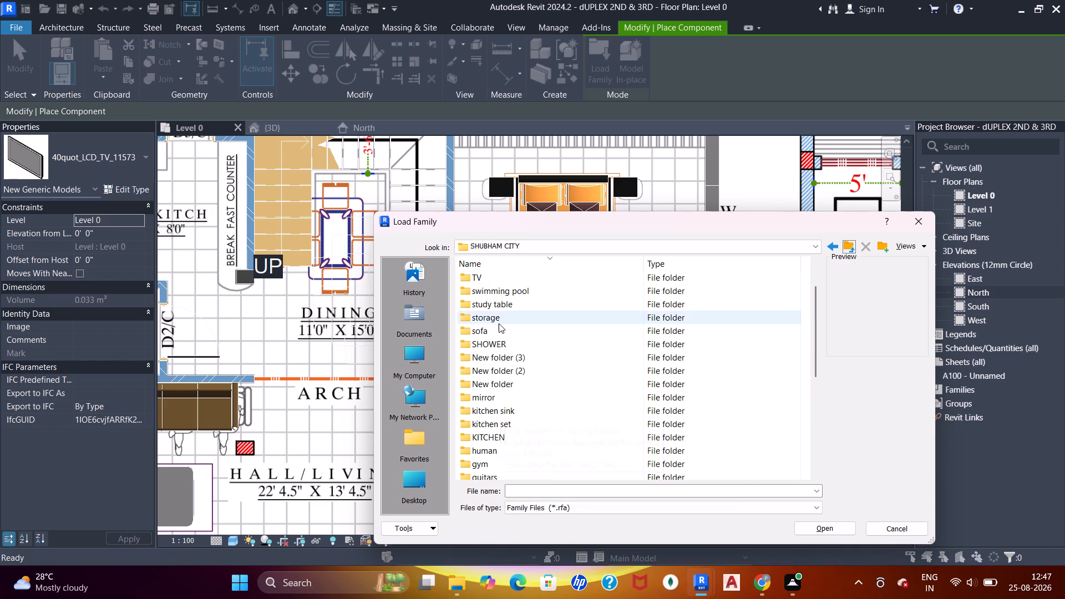
pyautogui.scroll(4, 499, 323)
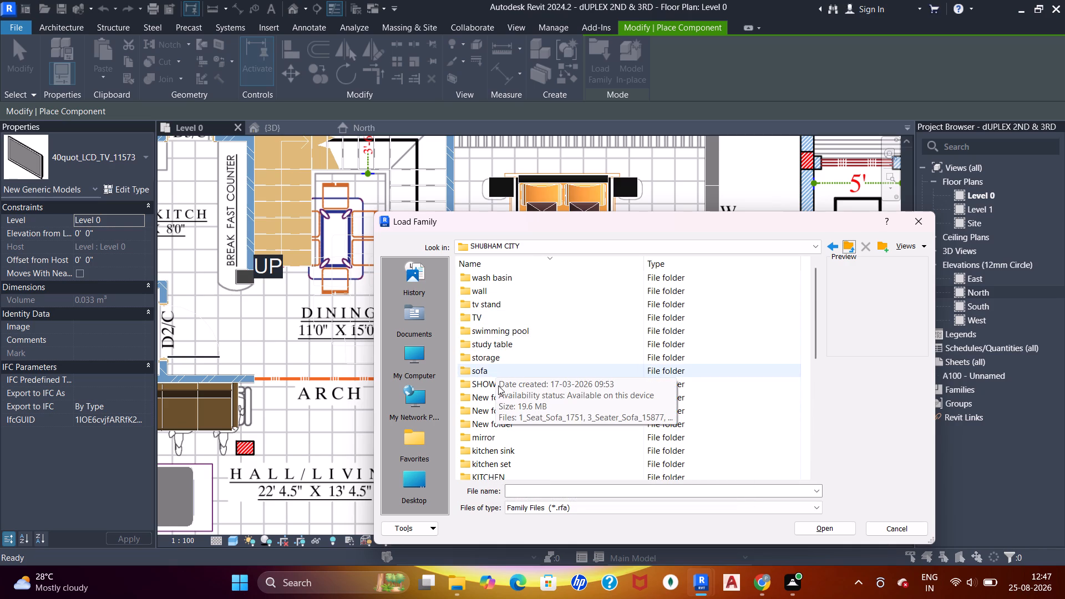
pyautogui.doubleClick(496, 358)
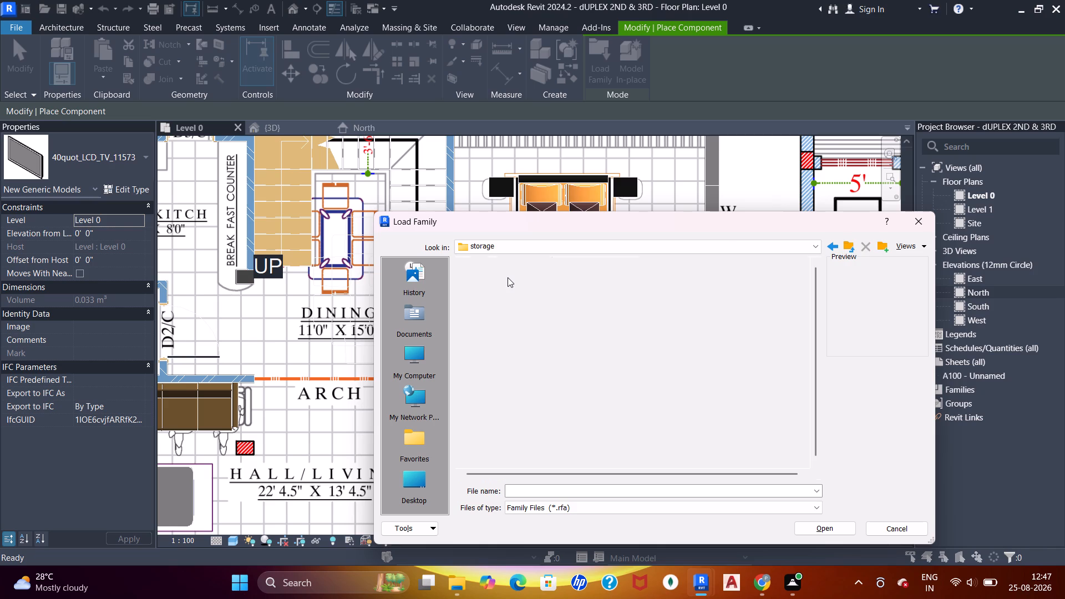
# Preview the wardrobe, dresser and cupboard families in the storage folder and load Wardrobe_Cabinet_8465.
pyautogui.click(506, 278)
pyautogui.click(511, 292)
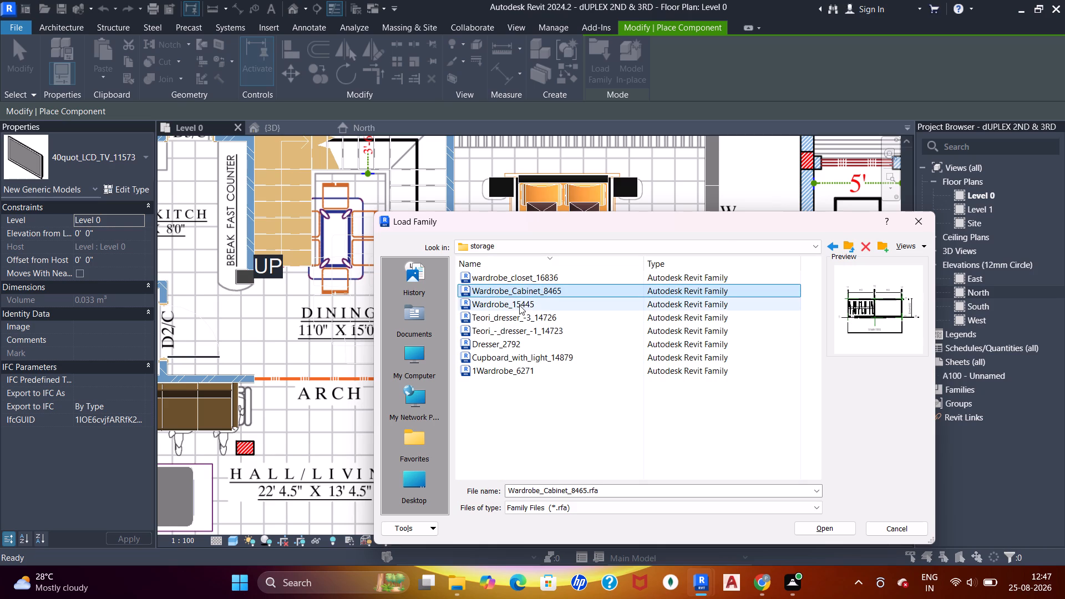
pyautogui.click(519, 305)
pyautogui.click(519, 321)
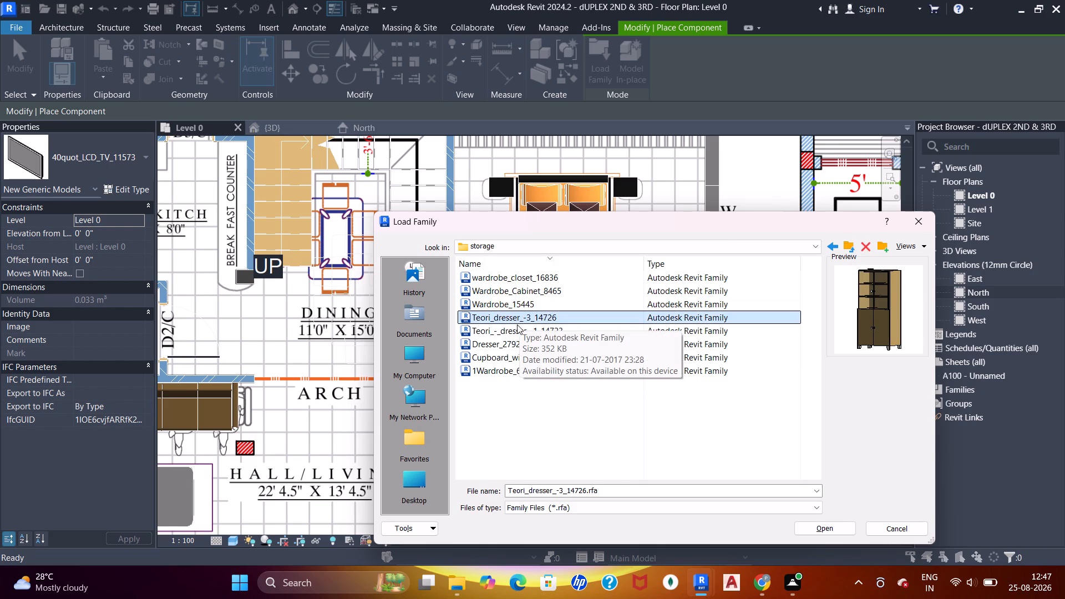
pyautogui.click(512, 330)
pyautogui.click(509, 339)
pyautogui.click(510, 351)
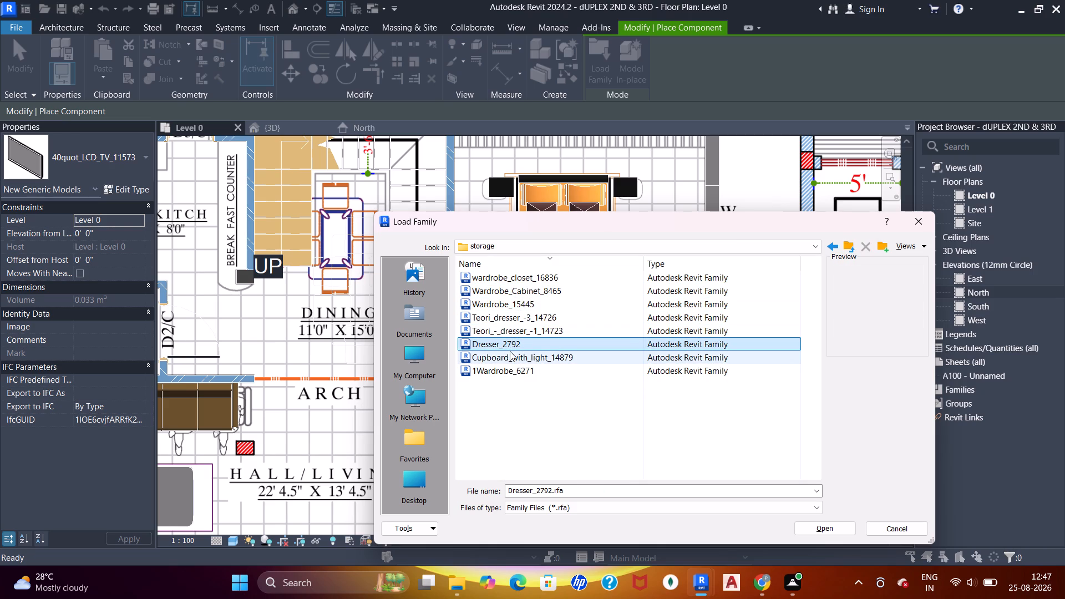
pyautogui.click(518, 359)
pyautogui.click(511, 370)
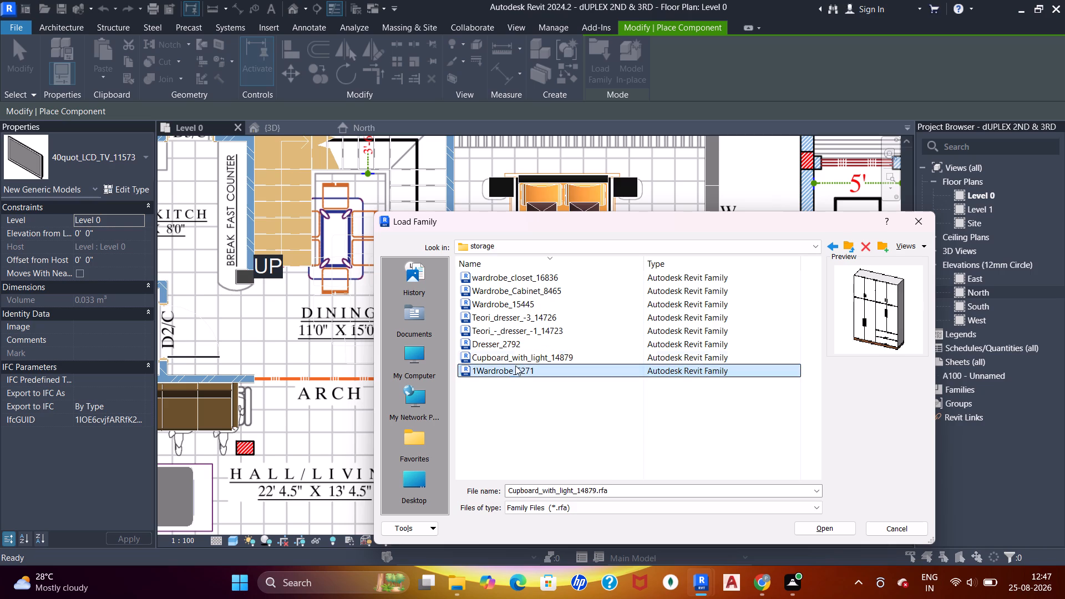
pyautogui.click(498, 274)
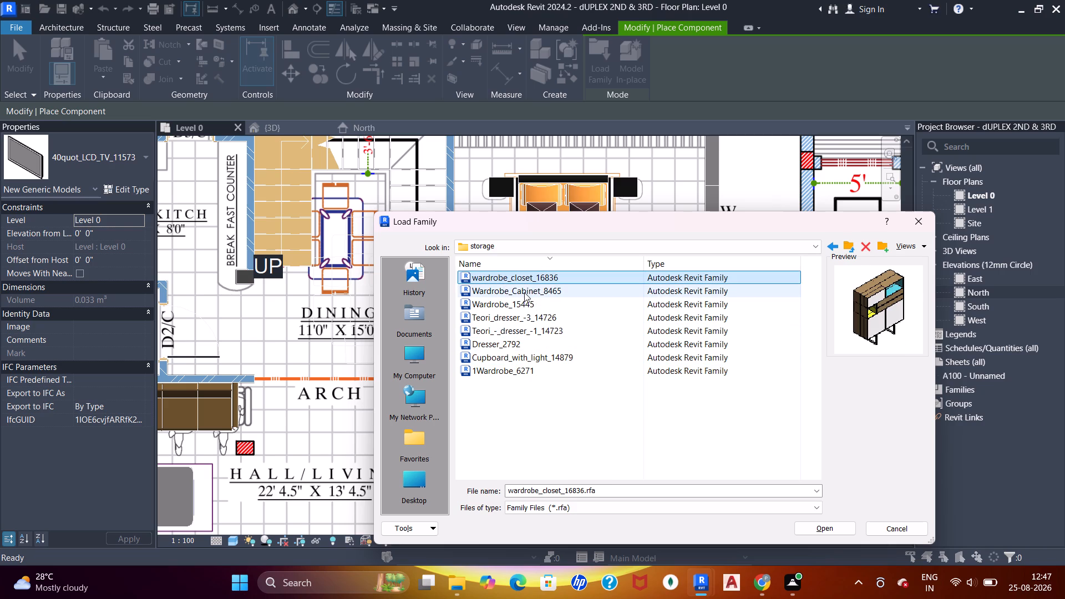
pyautogui.click(524, 292)
pyautogui.doubleClick(524, 297)
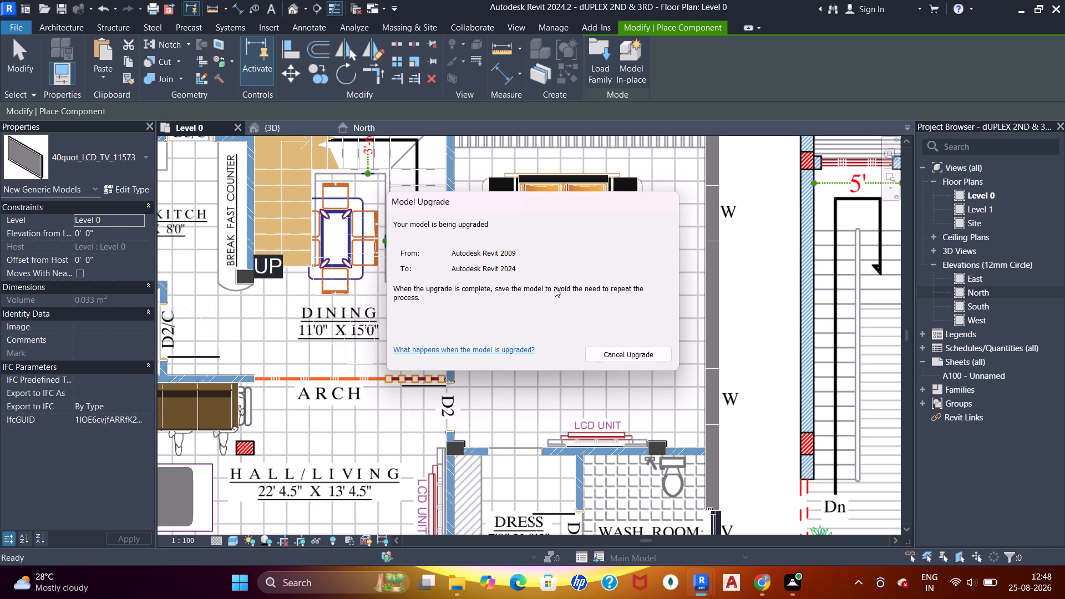
# Place Wardrobe_Cabinet_8465 in the M/Bed room against the exterior wall behind the bed, in the corner next to the staircase wall.
pyautogui.moveTo(559, 208); pyautogui.dragTo(559, 211, button='middle')
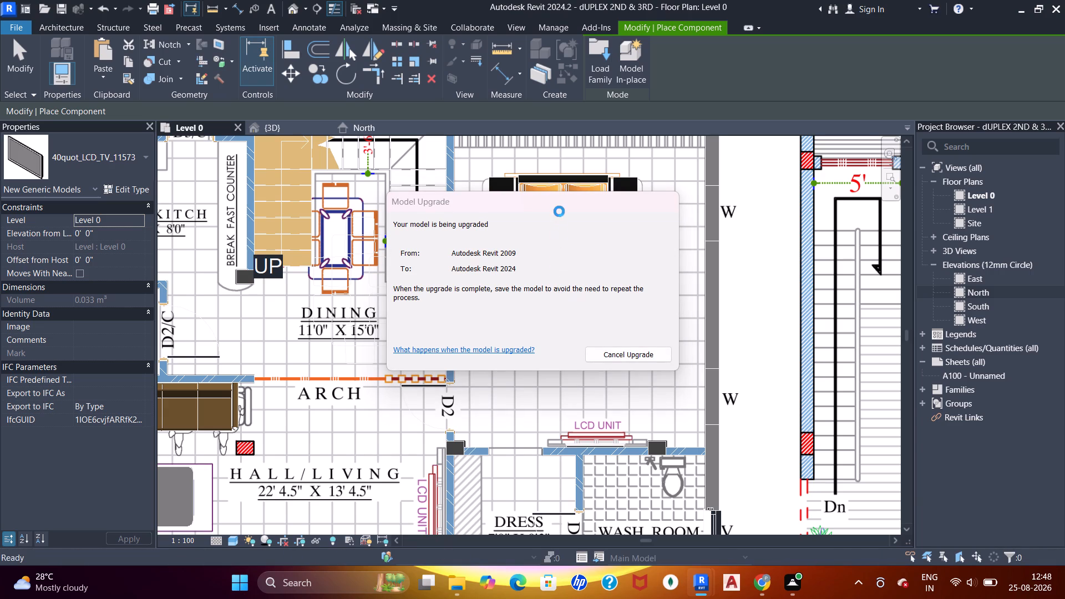
pyautogui.moveTo(559, 211); pyautogui.dragTo(560, 245, button='middle')
pyautogui.moveTo(560, 206); pyautogui.dragTo(551, 299, button='middle')
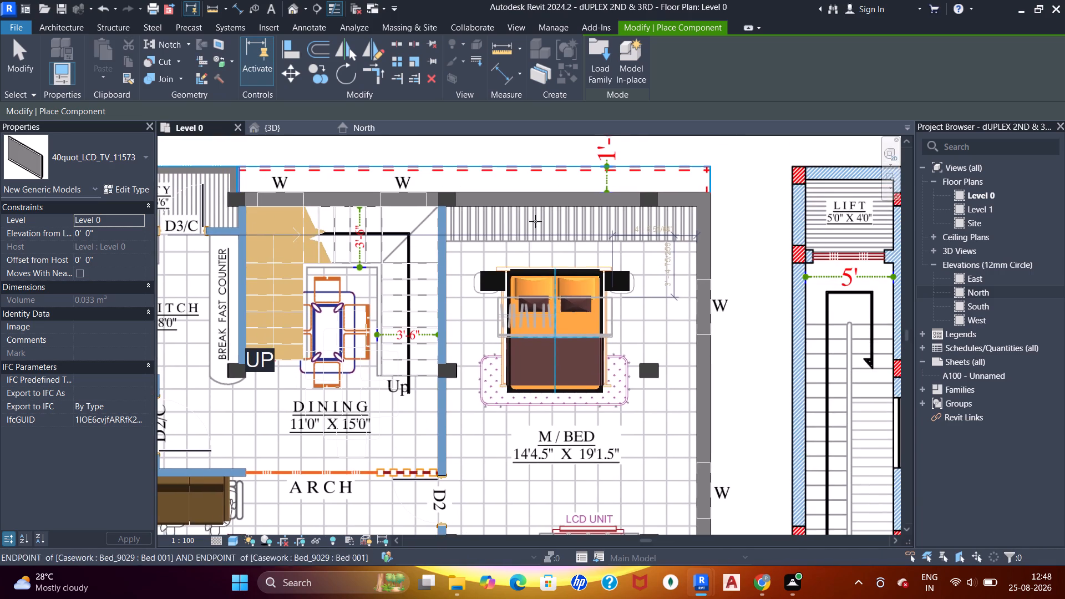
pyautogui.scroll(5, 534, 216)
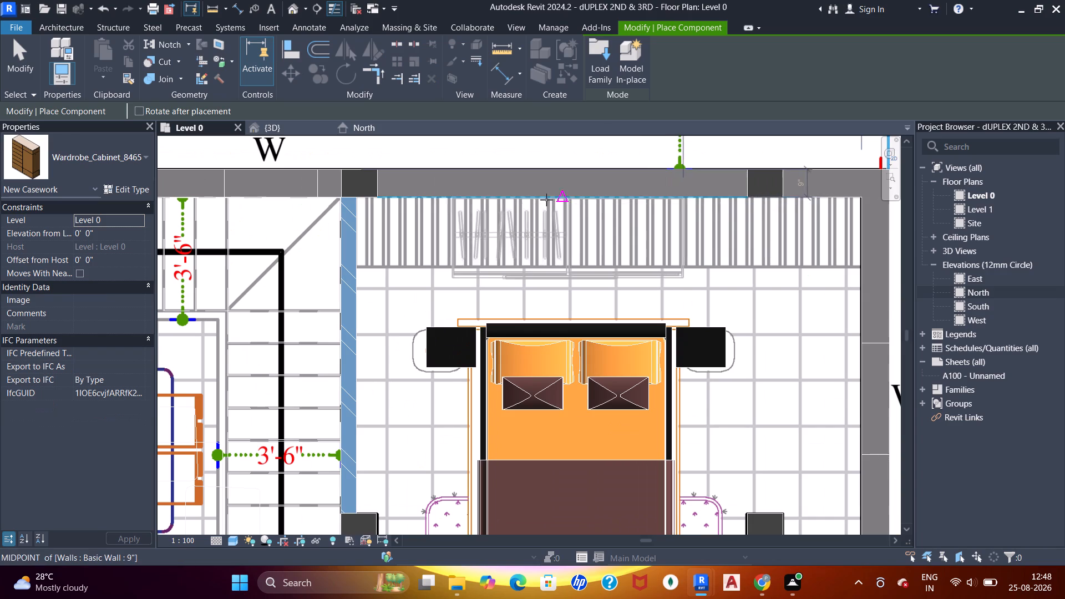
pyautogui.click(474, 198)
# Load 1Wardrobe_6271 from the storage folder, place it beside the wardrobe cabinet along the same M/Bed wall, and end component placement.
pyautogui.click(599, 55)
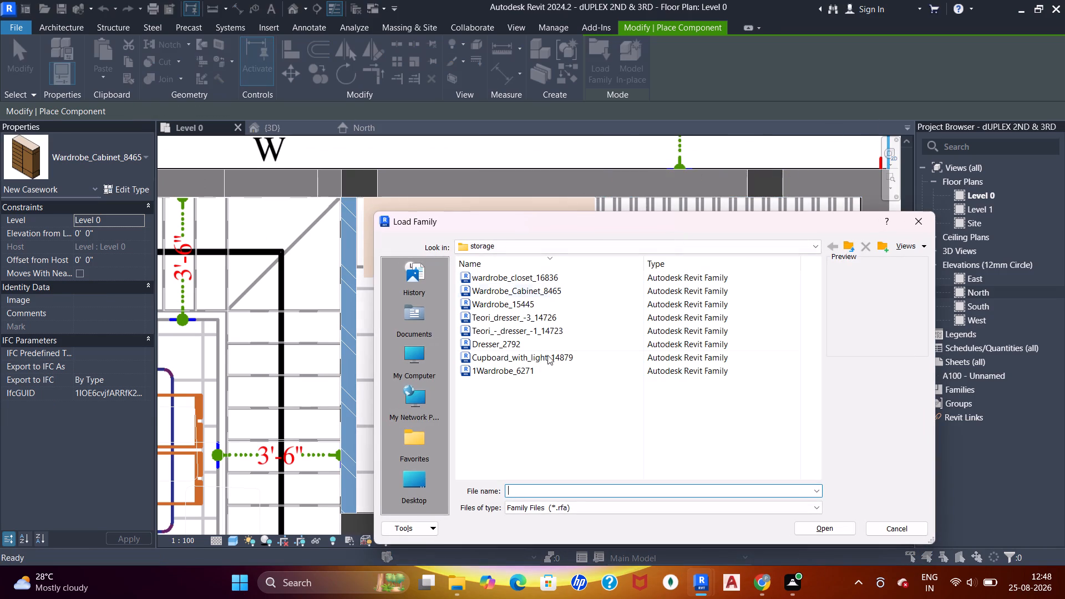
pyautogui.click(541, 370)
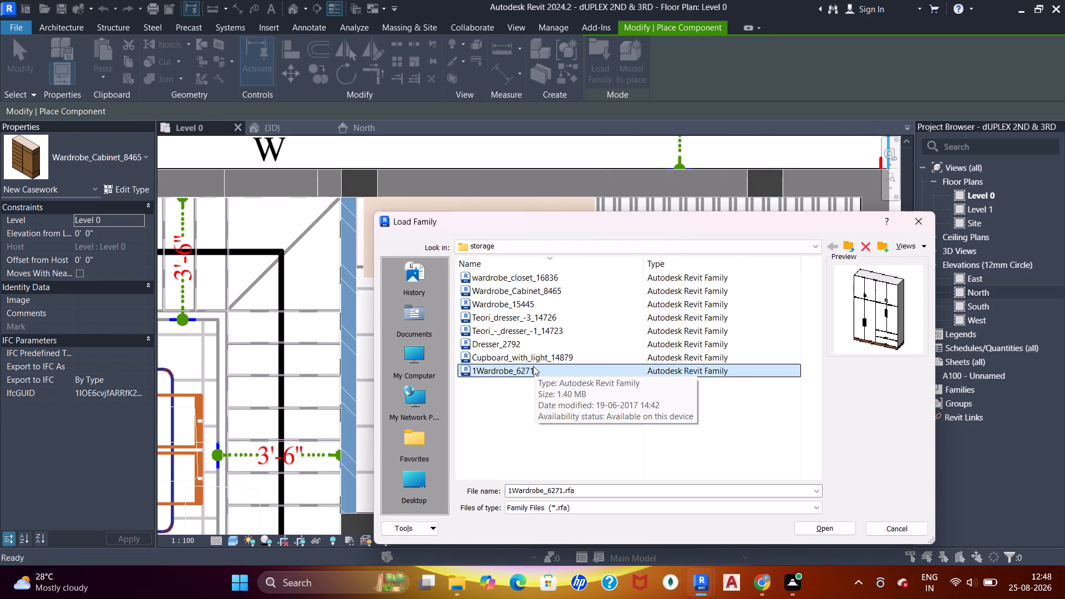
pyautogui.doubleClick(533, 366)
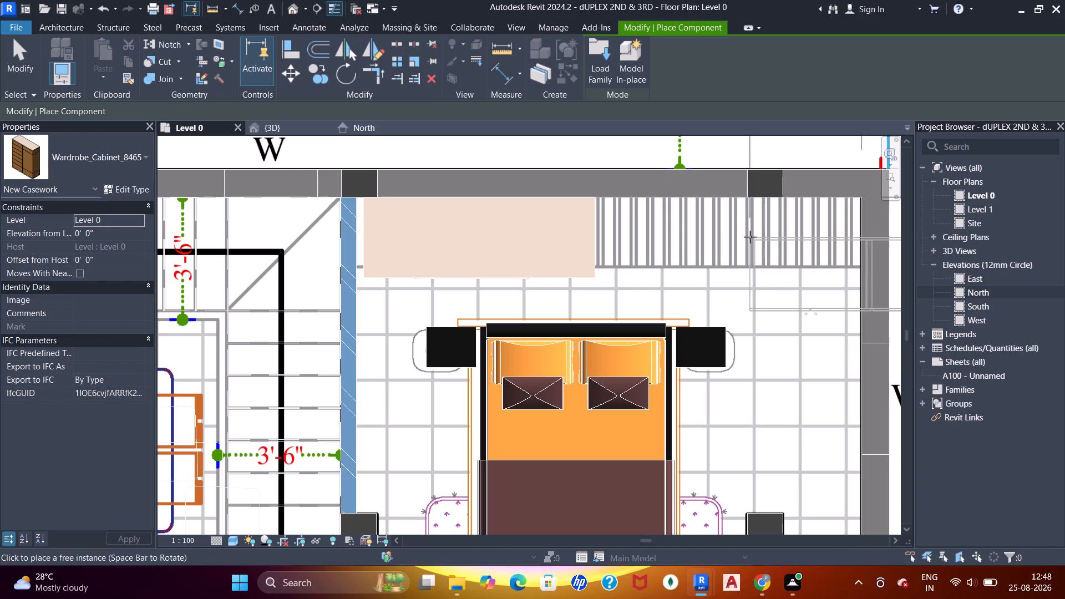
pyautogui.click(604, 199)
pyautogui.press('Escape')
pyautogui.press('Escape')
pyautogui.press('Escape')
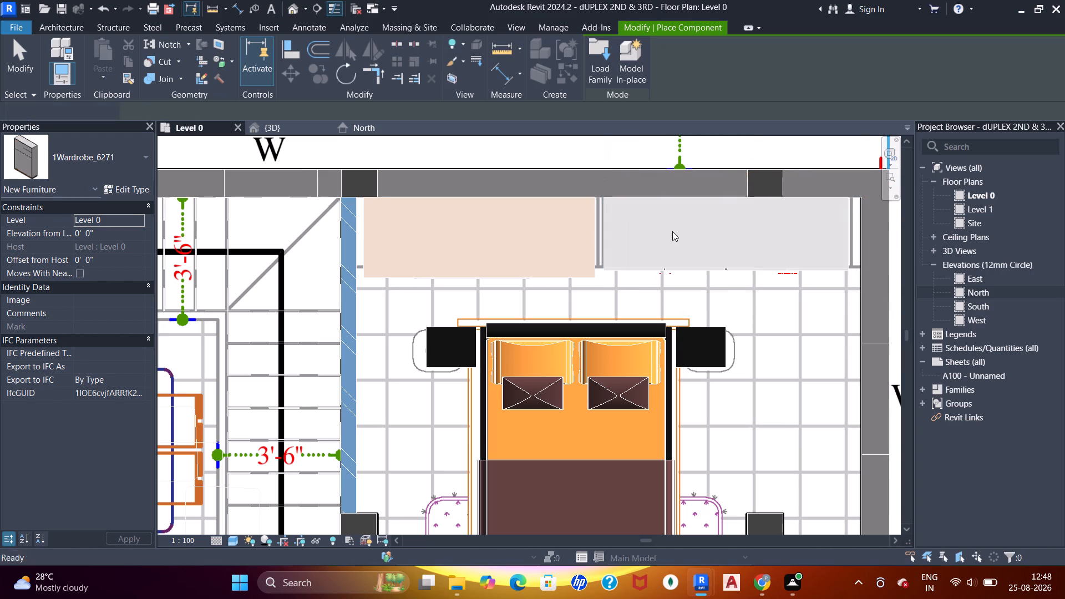
pyautogui.press('Escape')
pyautogui.press('Escape')
# Place a rotated 1Wardrobe_6271 in the Dress room against the wall shared with the hall/living, over the hatched wardrobe strip.
pyautogui.scroll(-12, 601, 226)
pyautogui.moveTo(608, 292); pyautogui.dragTo(600, 236, button='middle')
pyautogui.scroll(5, 617, 311)
pyautogui.moveTo(427, 283); pyautogui.dragTo(618, 379, button='middle')
pyautogui.moveTo(494, 263); pyautogui.dragTo(559, 364, button='middle')
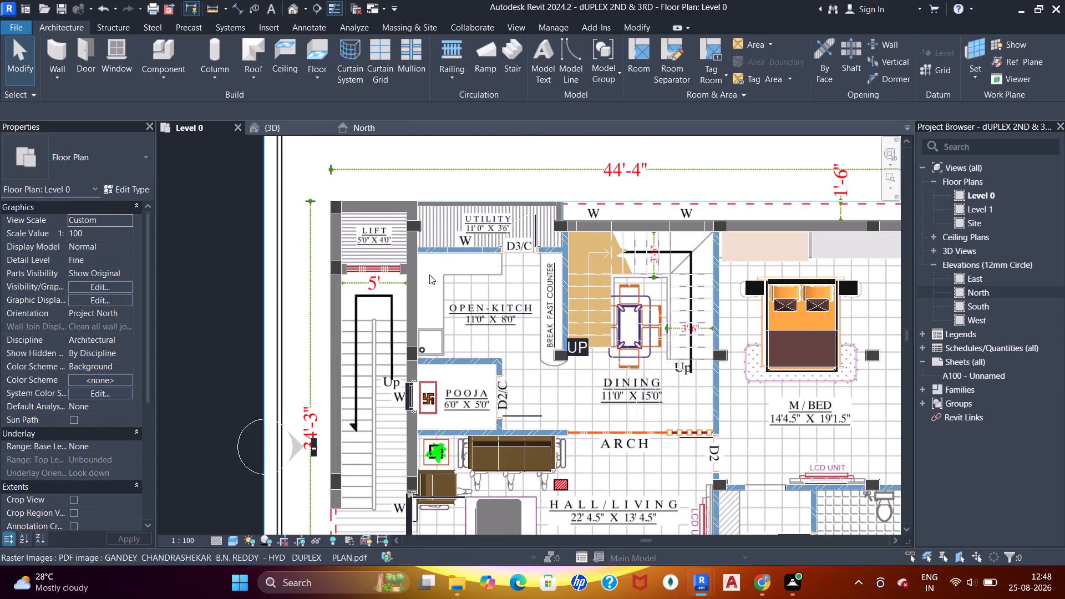
pyautogui.moveTo(417, 301); pyautogui.dragTo(486, 226, button='middle')
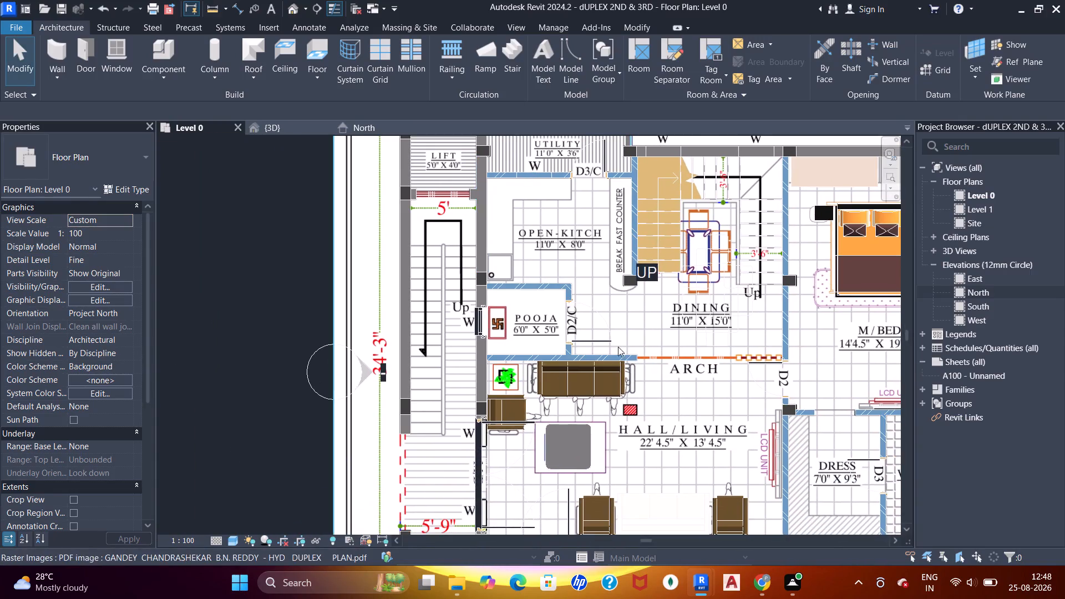
pyautogui.moveTo(601, 343); pyautogui.dragTo(481, 233, button='middle')
pyautogui.moveTo(708, 363); pyautogui.dragTo(643, 312, button='middle')
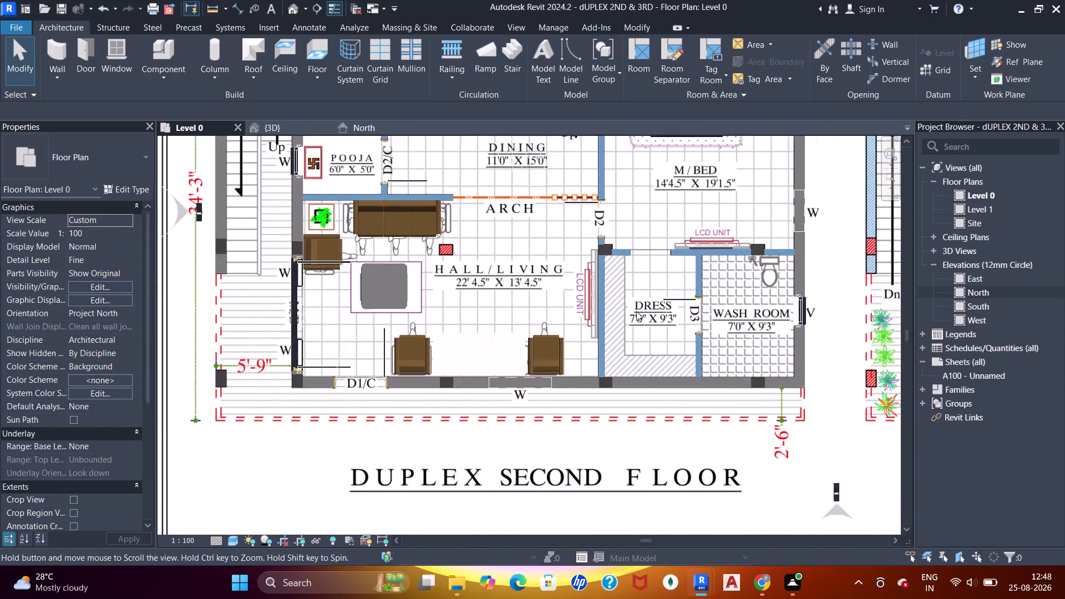
pyautogui.scroll(5, 629, 314)
pyautogui.moveTo(655, 261); pyautogui.dragTo(647, 267, button='middle')
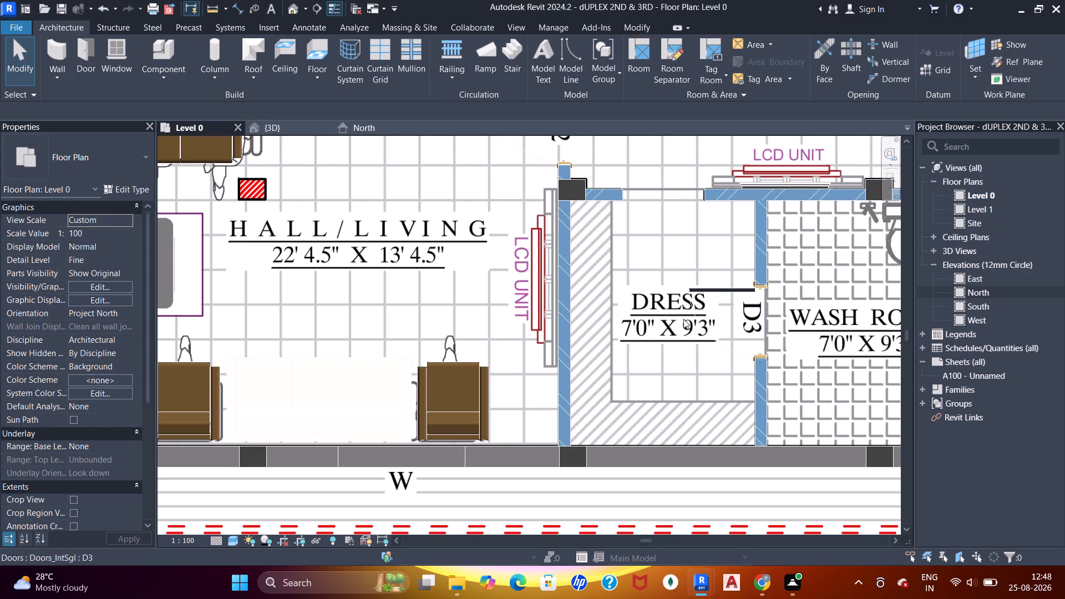
pyautogui.click(165, 52)
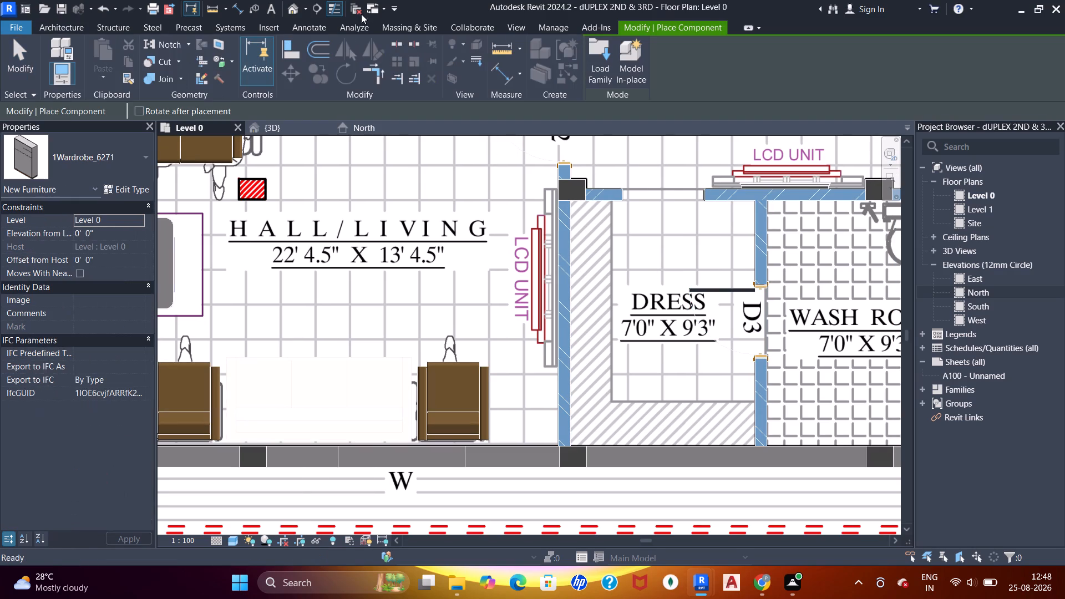
pyautogui.scroll(2, 585, 265)
pyautogui.press('space')
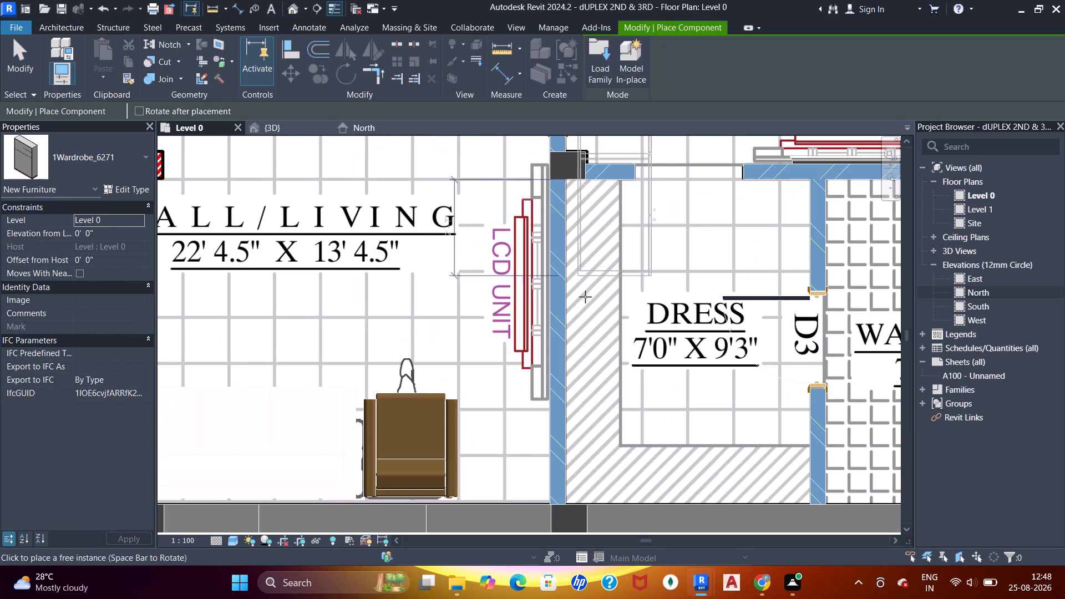
pyautogui.click(565, 444)
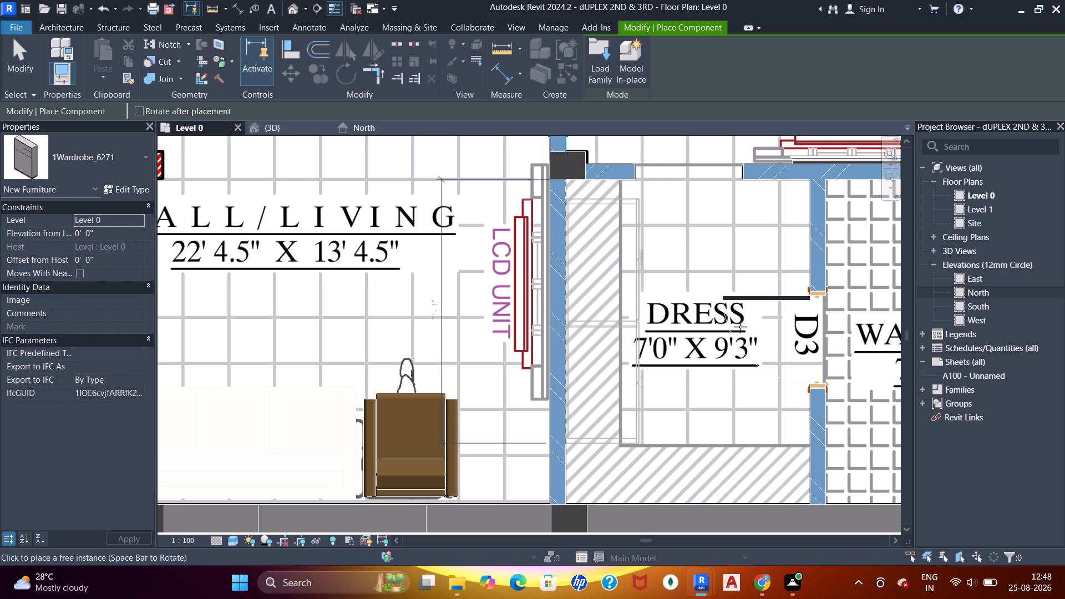
# Switch the component type to Wardrobe_Cabinet_8465 and place it rotated in the Dress room against the exterior wall, over the hatched strip.
pyautogui.click(98, 164)
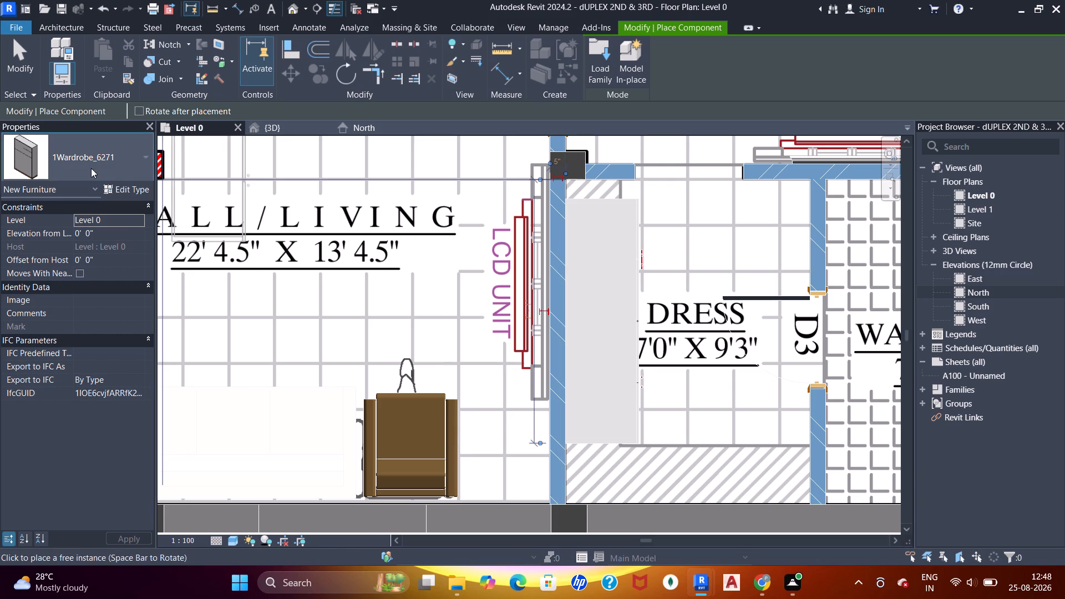
pyautogui.scroll(3, 77, 295)
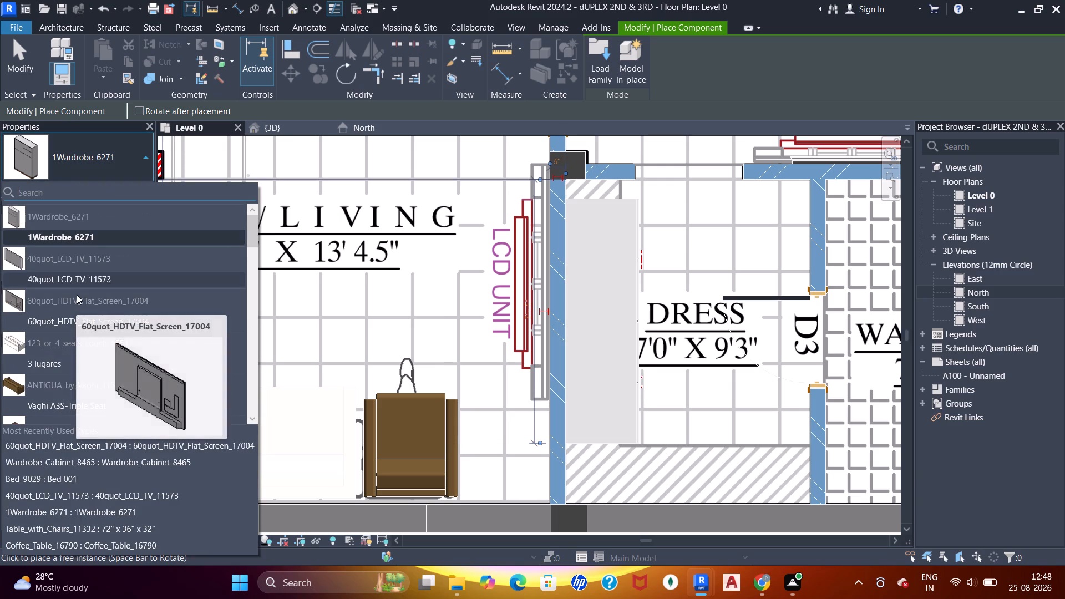
pyautogui.scroll(2, 77, 295)
pyautogui.scroll(-11, 77, 295)
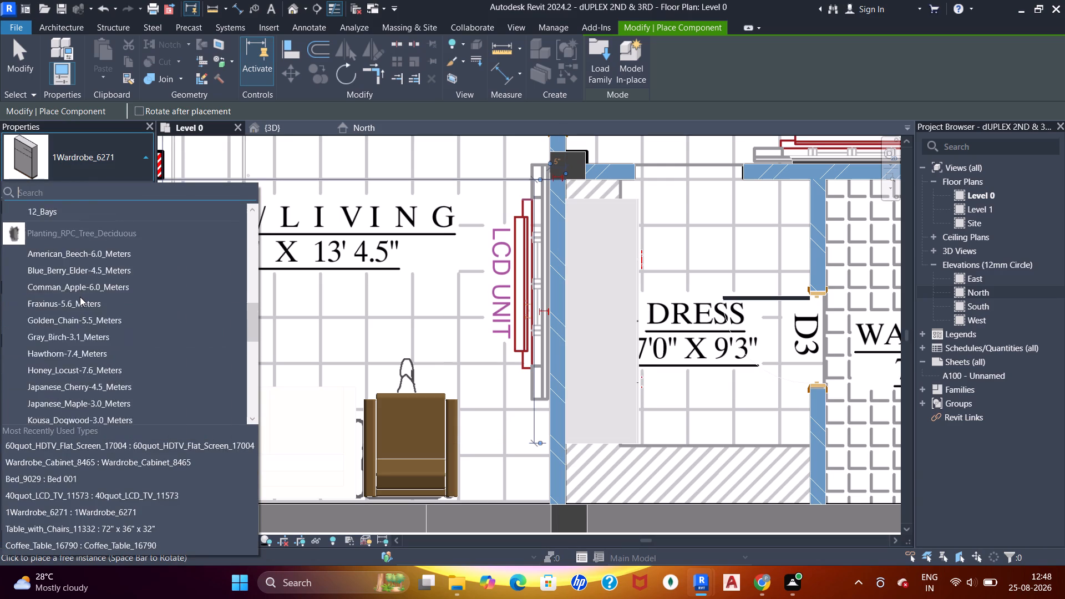
pyautogui.scroll(-5, 80, 297)
pyautogui.scroll(-4, 69, 358)
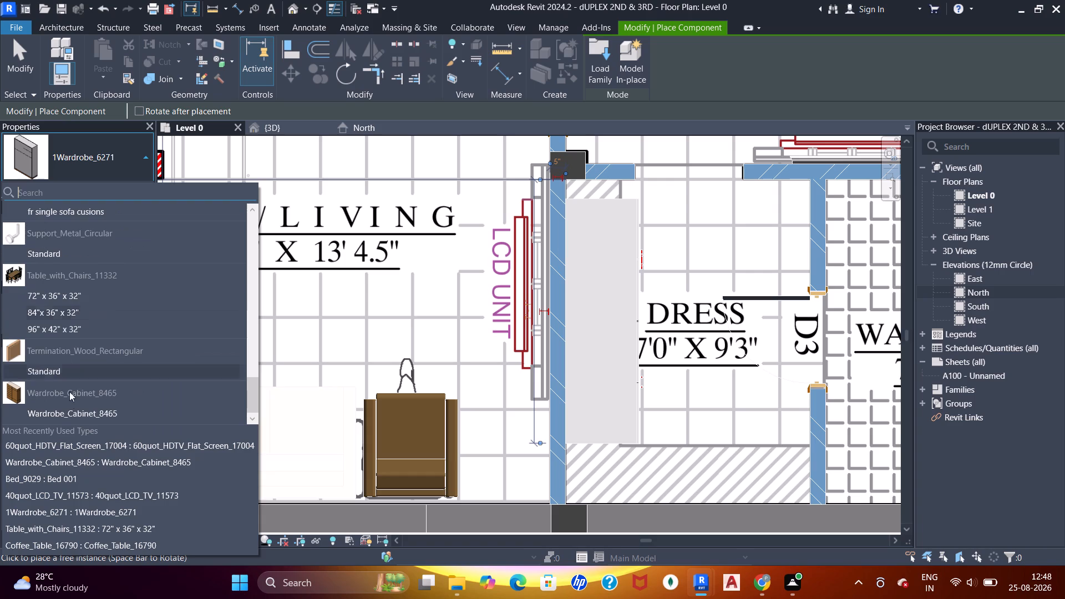
pyautogui.click(69, 410)
pyautogui.moveTo(683, 426); pyautogui.dragTo(617, 328, button='middle')
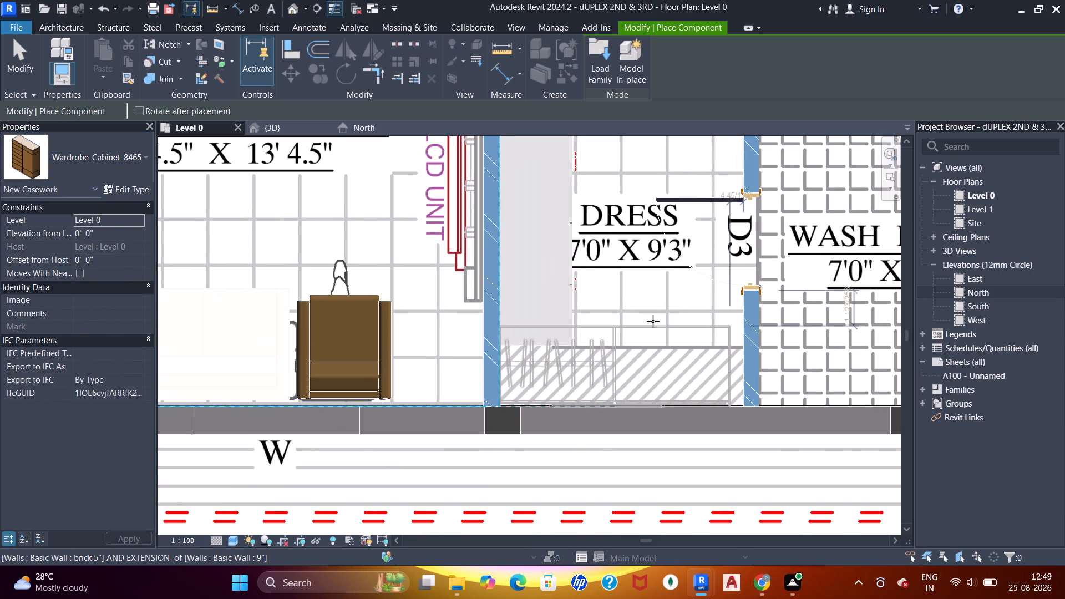
pyautogui.press('space')
pyautogui.press('space')
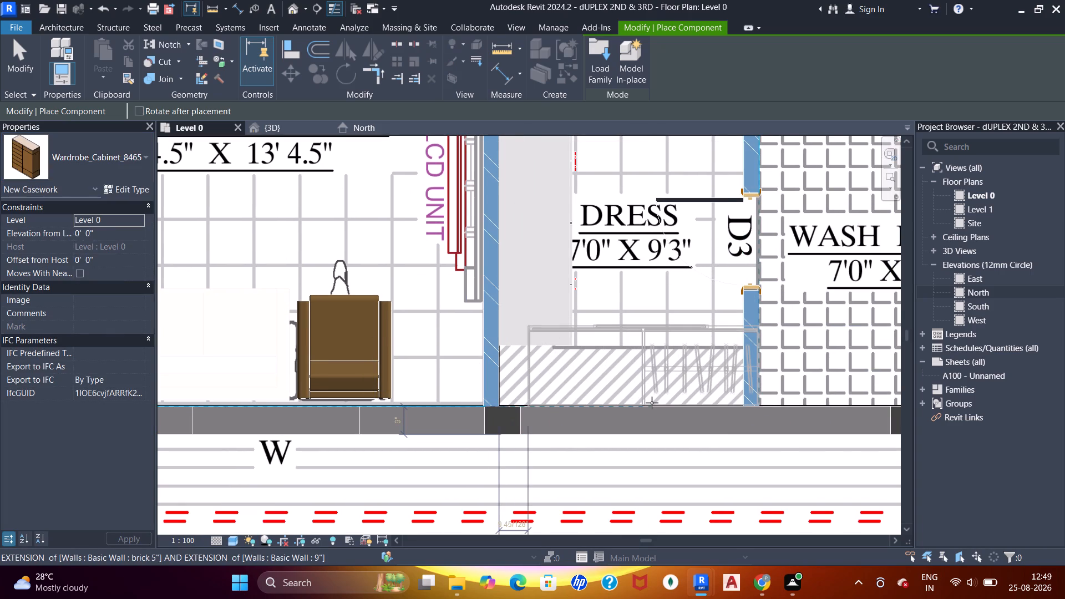
pyautogui.click(635, 404)
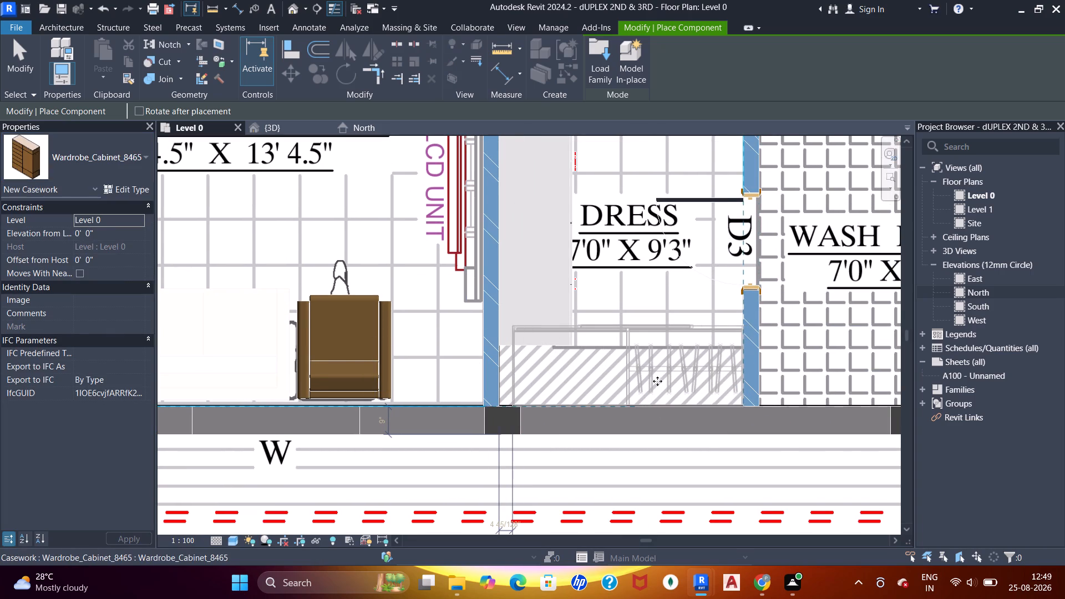
# End component placement and nudge the Dress room's 1Wardrobe_6271 along the hall/living wall until it meets the wall at the Dress entrance.
pyautogui.press('Escape')
pyautogui.press('Escape')
pyautogui.press('Escape')
pyautogui.press('Escape')
pyautogui.press('Escape')
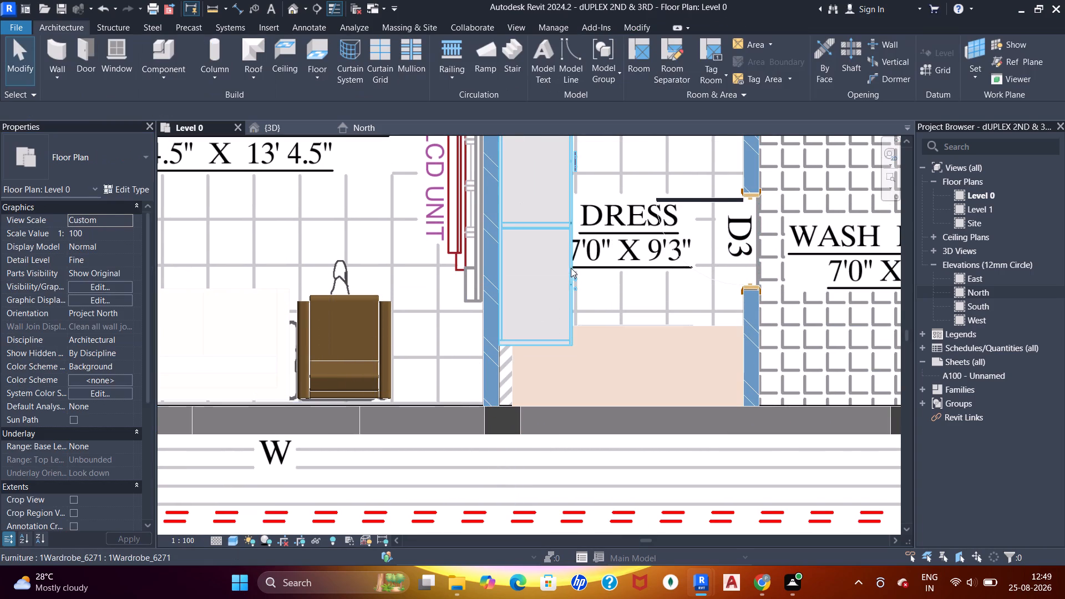
pyautogui.click(571, 268)
pyautogui.scroll(-3, 593, 212)
pyautogui.moveTo(596, 219); pyautogui.dragTo(552, 395, button='middle')
pyautogui.scroll(2, 551, 393)
pyautogui.press('Up')
pyautogui.press('Up')
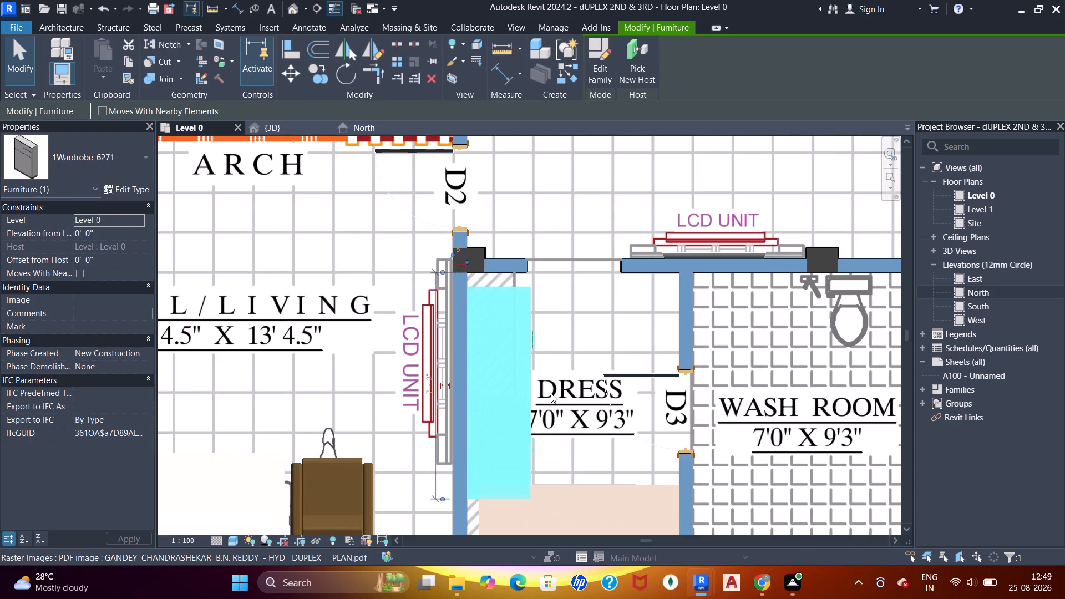
pyautogui.press('Up')
pyautogui.press('Up')
pyautogui.press('Up')
pyautogui.press('Up')
pyautogui.moveTo(552, 392); pyautogui.dragTo(571, 307, button='middle')
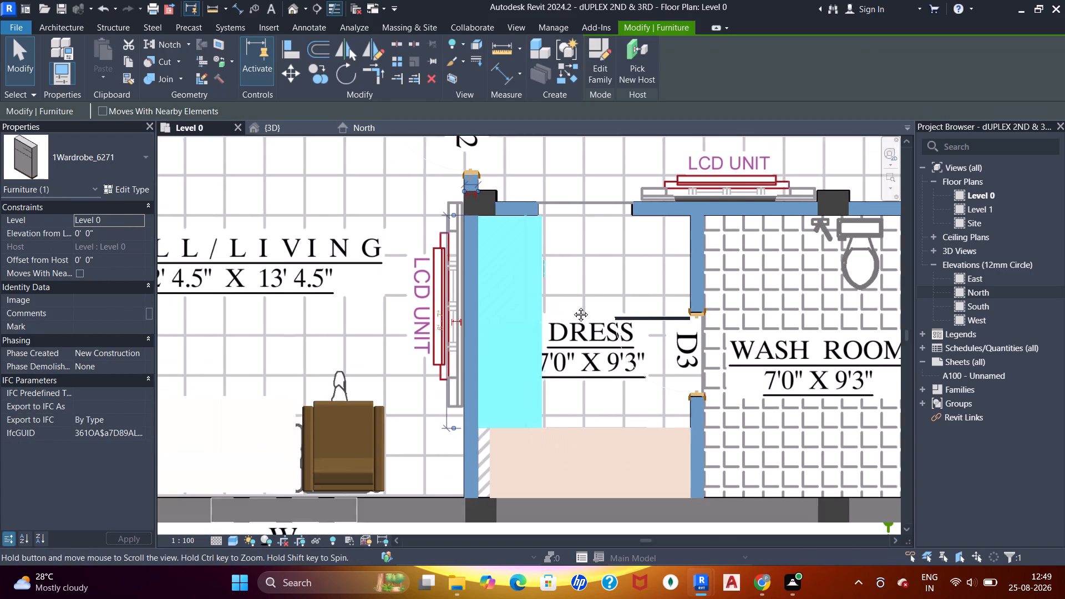
pyautogui.press('Escape')
# Select the Dress room's Wardrobe_Cabinet_8465 and inspect both Dress wardrobes from several angles in the 3D view.
pyautogui.click(590, 389)
pyautogui.click(585, 409)
pyautogui.press('Escape')
pyautogui.click(589, 420)
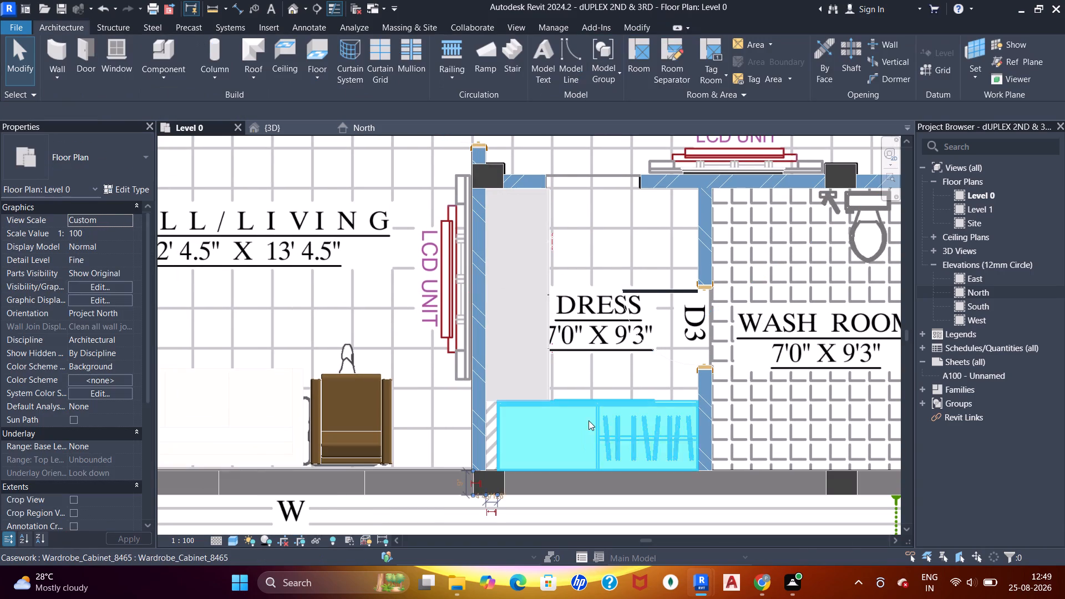
pyautogui.scroll(5, 589, 420)
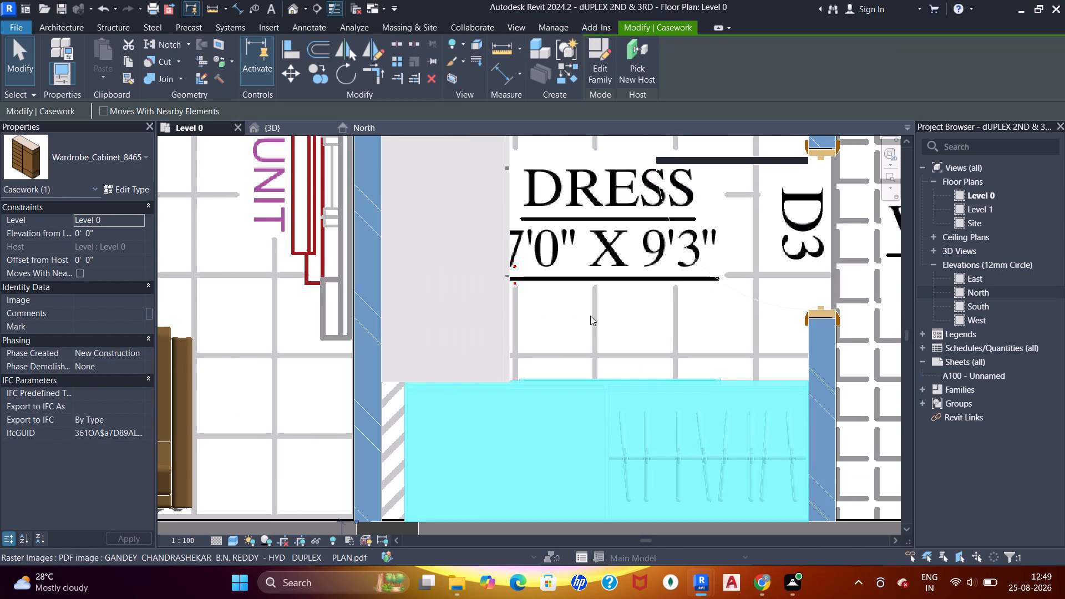
pyautogui.click(279, 131)
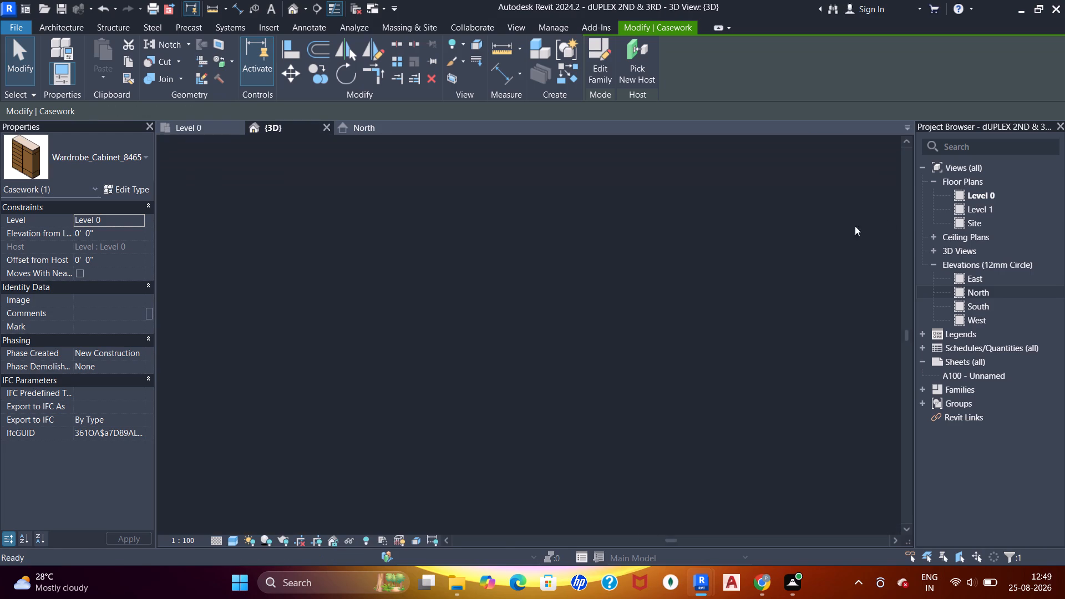
pyautogui.scroll(-5, 579, 260)
pyautogui.keyDown('shift'); pyautogui.moveTo(704, 333); pyautogui.dragTo(530, 337, button='middle'); pyautogui.keyUp('shift')
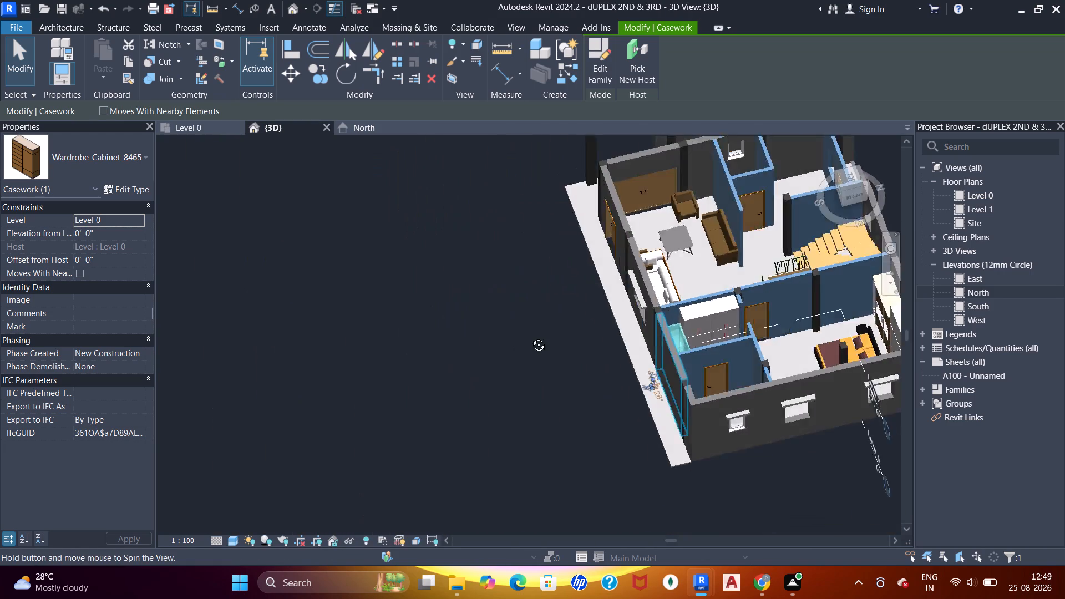
pyautogui.keyDown('shift'); pyautogui.moveTo(530, 337); pyautogui.dragTo(506, 340, button='middle'); pyautogui.keyUp('shift')
pyautogui.keyDown('shift'); pyautogui.moveTo(753, 335); pyautogui.dragTo(530, 333, button='middle'); pyautogui.keyUp('shift')
pyautogui.scroll(5, 622, 354)
pyautogui.keyDown('shift'); pyautogui.moveTo(632, 359); pyautogui.dragTo(750, 372, button='middle'); pyautogui.keyUp('shift')
pyautogui.press('Escape')
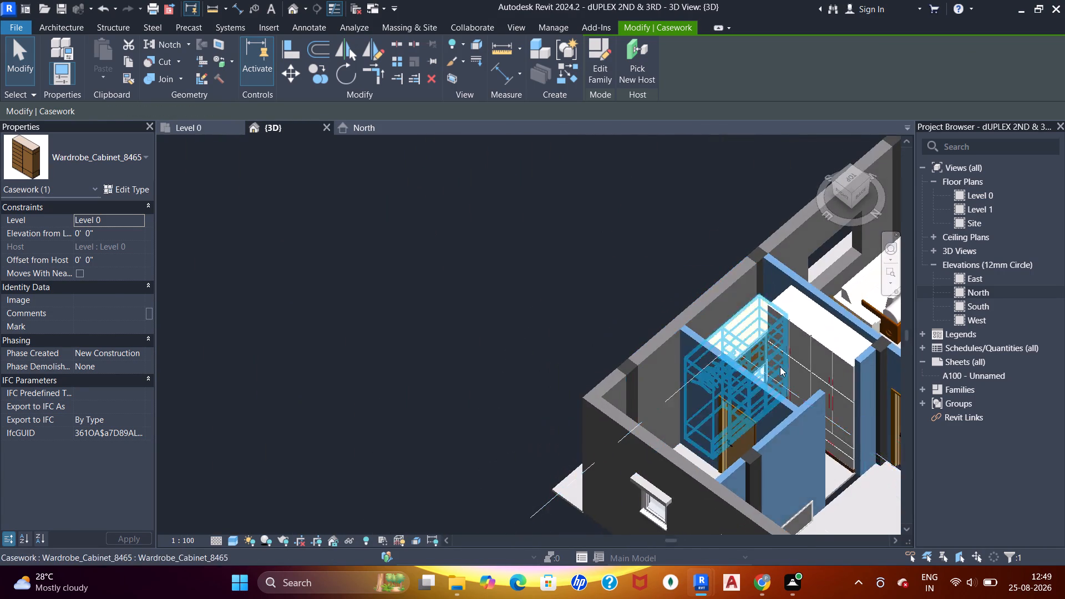
pyautogui.moveTo(788, 373); pyautogui.dragTo(655, 200, button='middle')
pyautogui.keyDown('shift'); pyautogui.moveTo(675, 227); pyautogui.dragTo(651, 446, button='middle'); pyautogui.keyUp('shift')
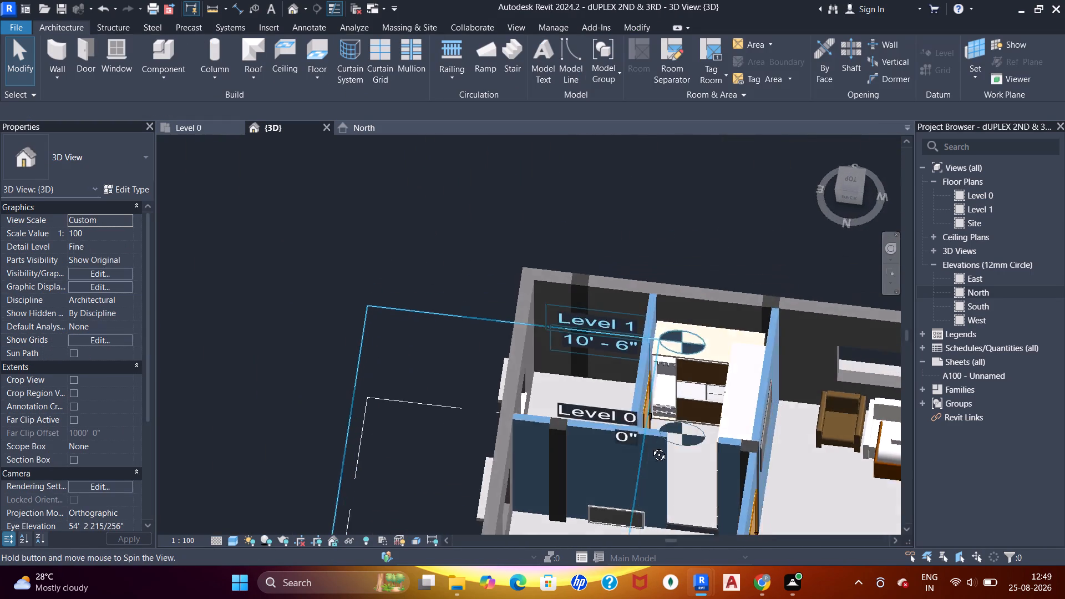
pyautogui.keyDown('shift'); pyautogui.moveTo(651, 446); pyautogui.dragTo(811, 419, button='middle'); pyautogui.keyUp('shift')
pyautogui.keyDown('shift'); pyautogui.moveTo(813, 417); pyautogui.dragTo(828, 410, button='middle'); pyautogui.keyUp('shift')
pyautogui.keyDown('shift'); pyautogui.moveTo(828, 410); pyautogui.dragTo(803, 393, button='middle'); pyautogui.keyUp('shift')
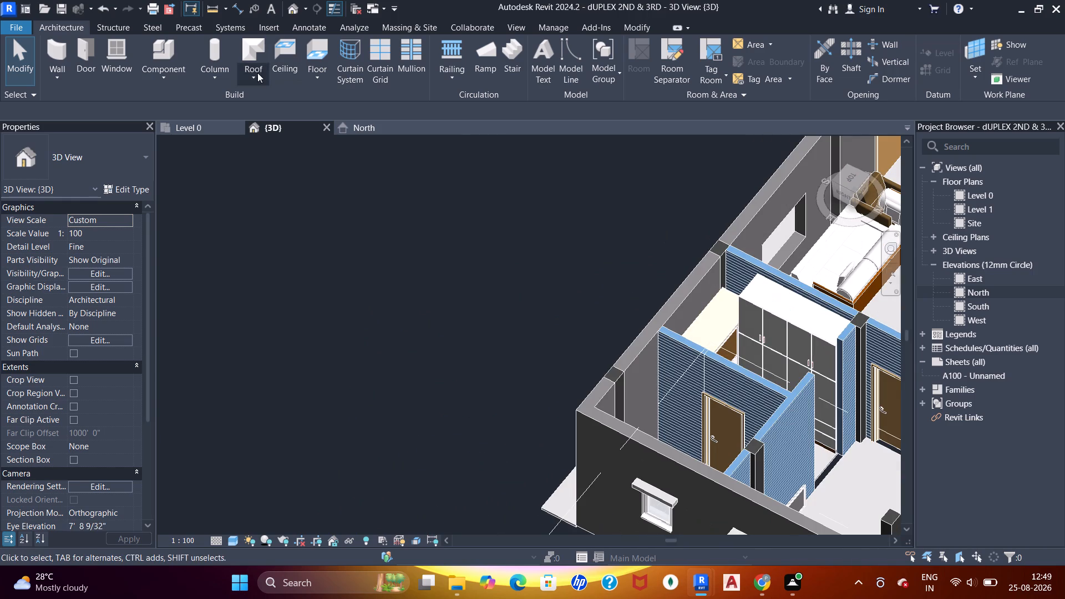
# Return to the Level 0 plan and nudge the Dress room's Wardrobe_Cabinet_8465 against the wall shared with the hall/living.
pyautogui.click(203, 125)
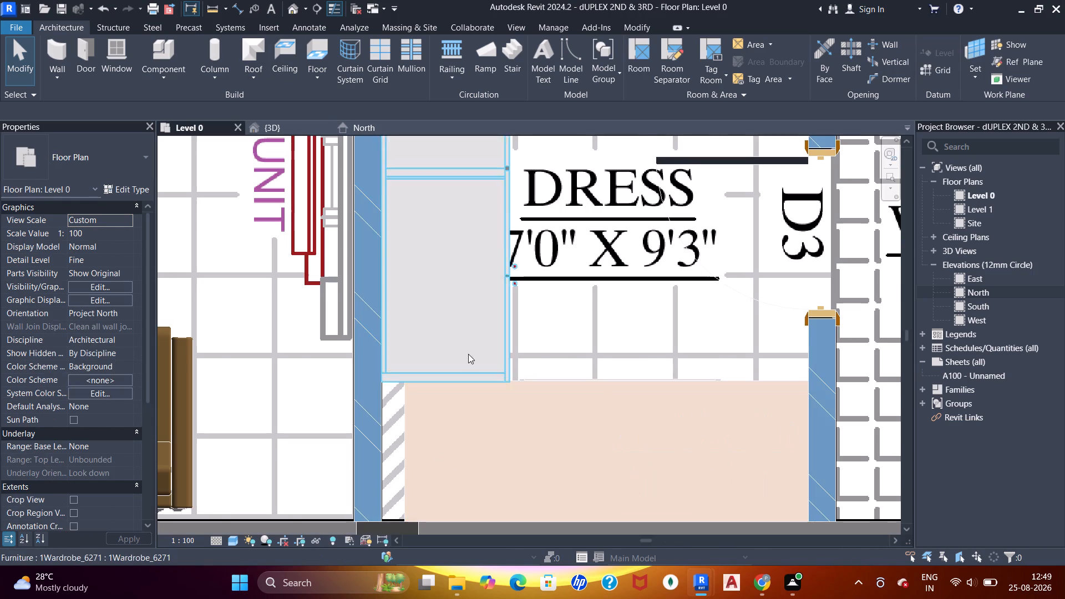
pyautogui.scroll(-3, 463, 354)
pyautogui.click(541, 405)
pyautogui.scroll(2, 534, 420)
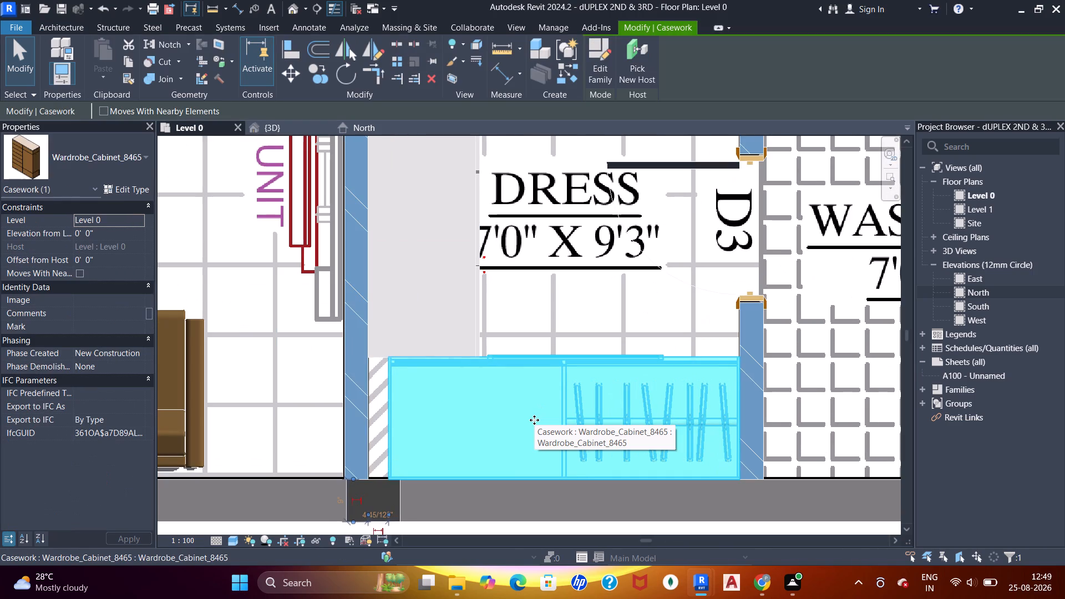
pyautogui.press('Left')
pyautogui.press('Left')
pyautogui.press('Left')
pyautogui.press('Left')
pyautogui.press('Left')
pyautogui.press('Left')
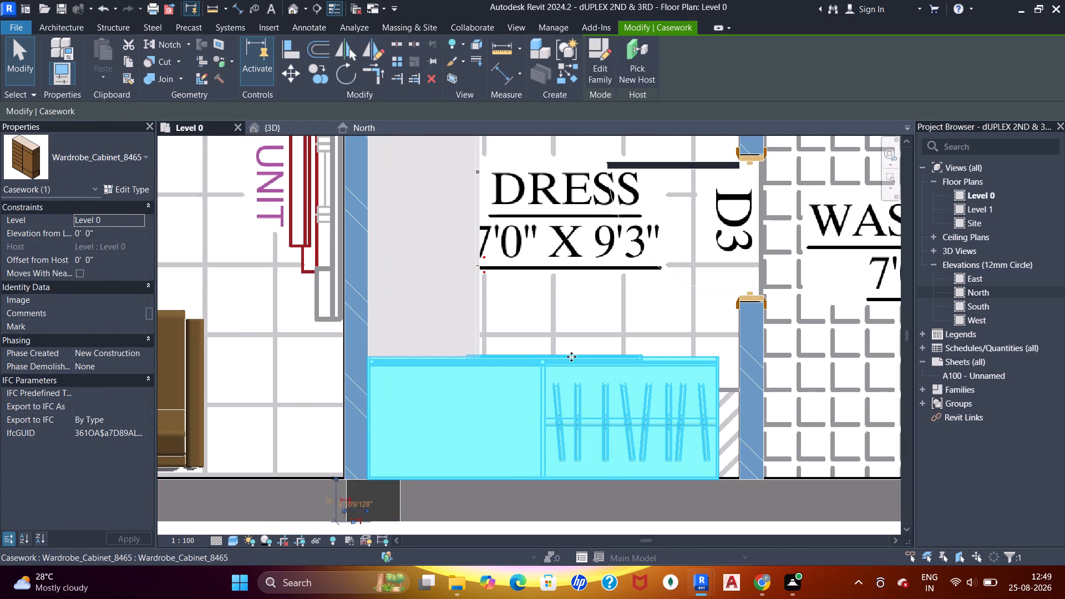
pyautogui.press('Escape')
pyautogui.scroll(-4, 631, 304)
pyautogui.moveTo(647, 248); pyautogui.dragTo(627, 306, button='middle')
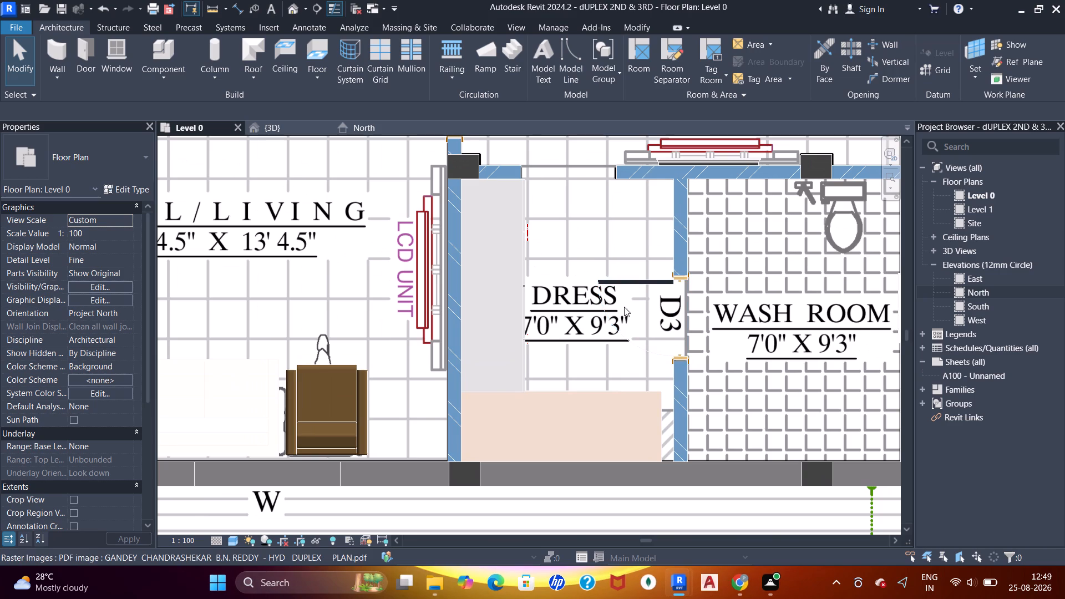
# Nudge the Dress room's Wardrobe_Cabinet_8465 along the exterior wall until its end sits flush with the wash room wall.
pyautogui.click(599, 398)
pyautogui.scroll(4, 599, 398)
pyautogui.press('Right')
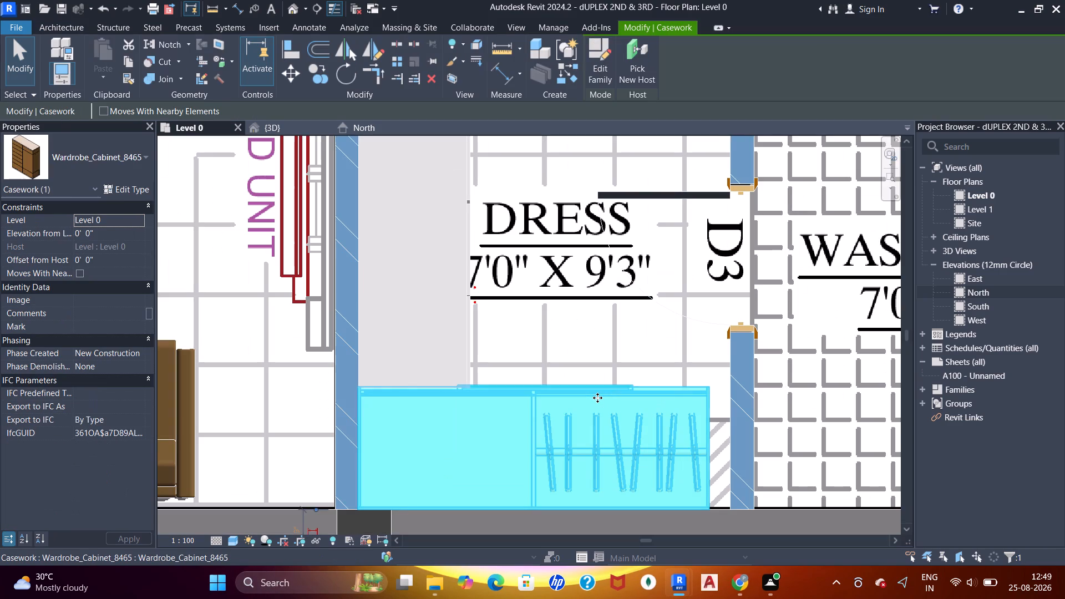
pyautogui.press('Right')
pyautogui.press('Right')
pyautogui.press('Right')
pyautogui.press('Right')
pyautogui.press('Right')
pyautogui.press('Right')
pyautogui.press('Right')
pyautogui.press('Right')
pyautogui.press('Right')
pyautogui.press('Right')
pyautogui.press('Right')
pyautogui.press('Right')
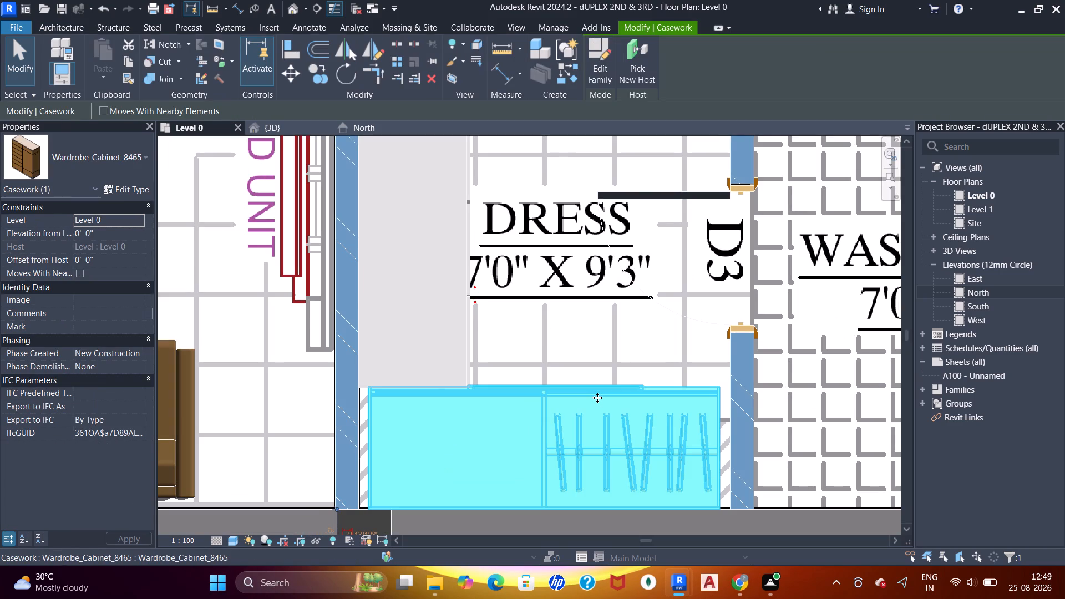
pyautogui.press('Right')
pyautogui.press('Left')
pyautogui.press('Left')
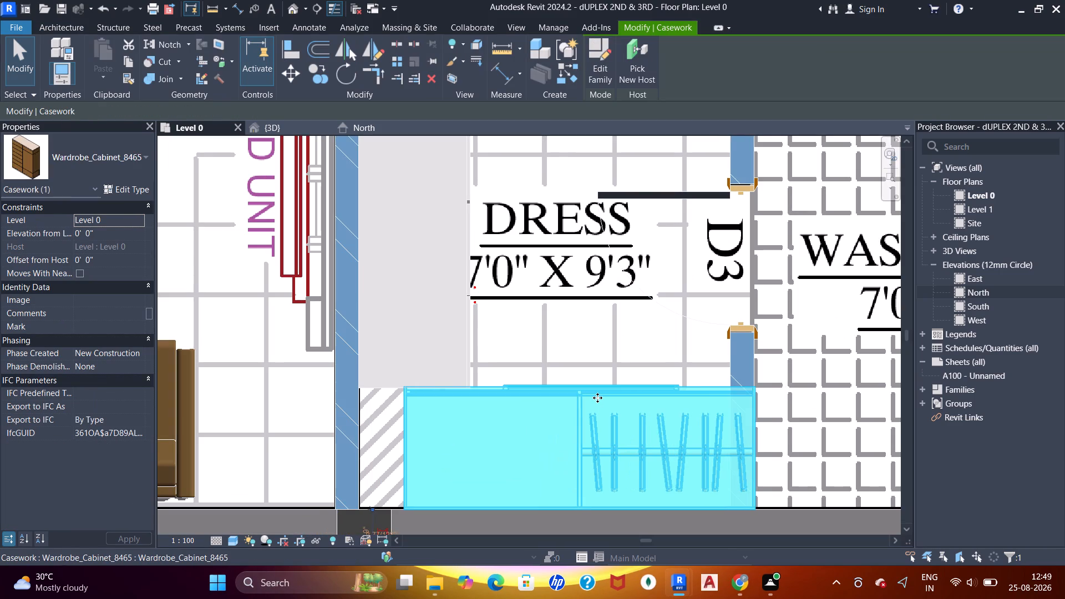
pyautogui.press('Left')
pyautogui.press('Left')
pyautogui.press('Left')
pyautogui.press('Left')
pyautogui.press('Left')
pyautogui.press('Left')
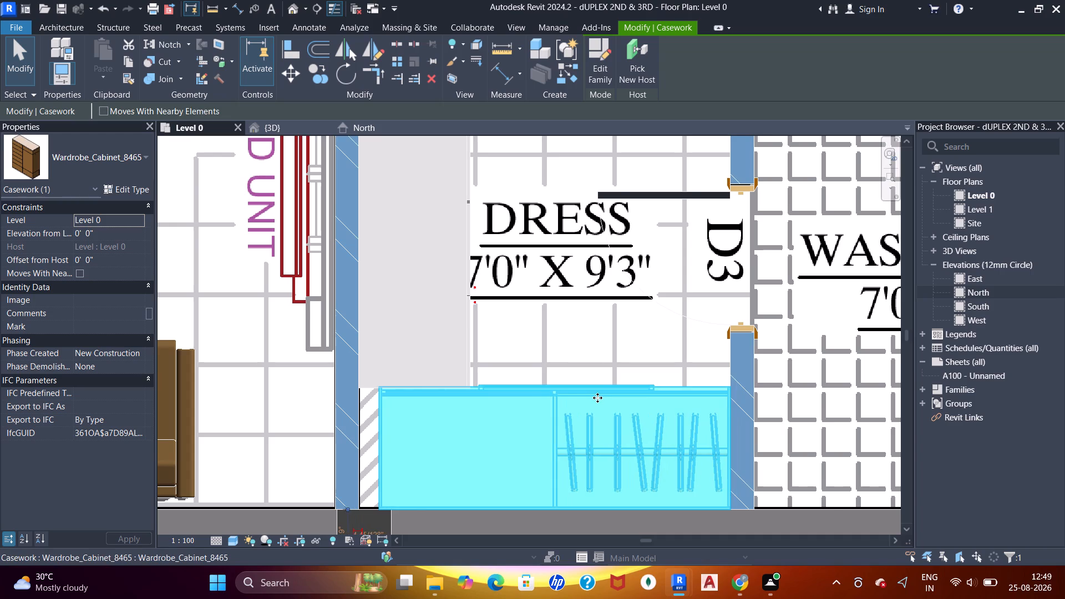
# Start placing a component in the hall/living and browse for a family to load in New folder (3) under SHUBHAM CITY.
pyautogui.scroll(-4, 597, 398)
pyautogui.moveTo(555, 295); pyautogui.dragTo(538, 362, button='middle')
pyautogui.scroll(-2, 540, 362)
pyautogui.moveTo(596, 327); pyautogui.dragTo(557, 358, button='middle')
pyautogui.scroll(-3, 528, 314)
pyautogui.moveTo(527, 316); pyautogui.dragTo(633, 302, button='middle')
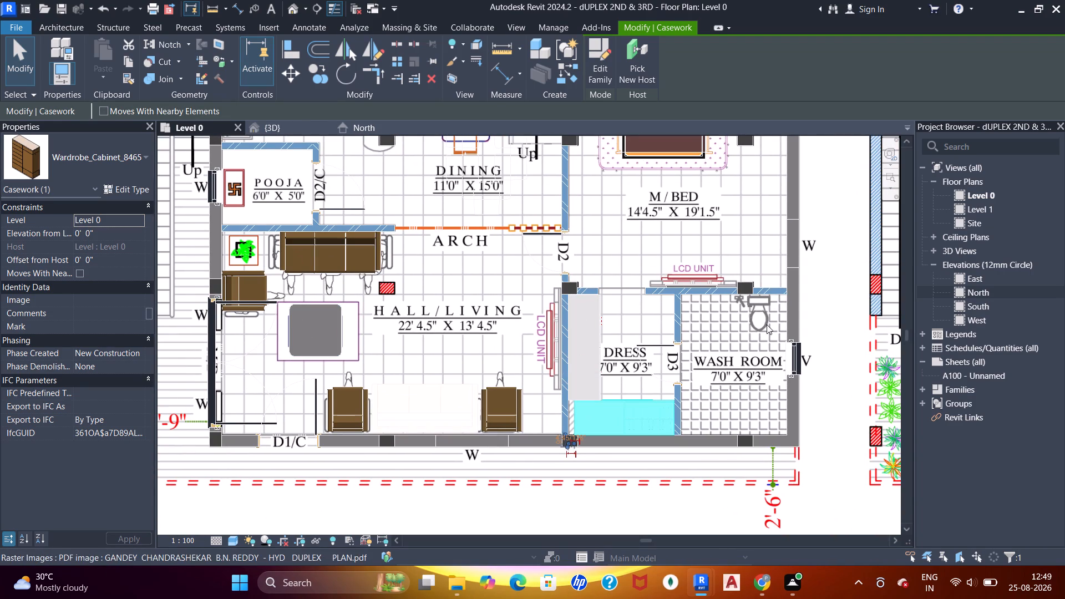
pyautogui.moveTo(404, 298); pyautogui.dragTo(539, 238, button='middle')
pyautogui.scroll(3, 417, 262)
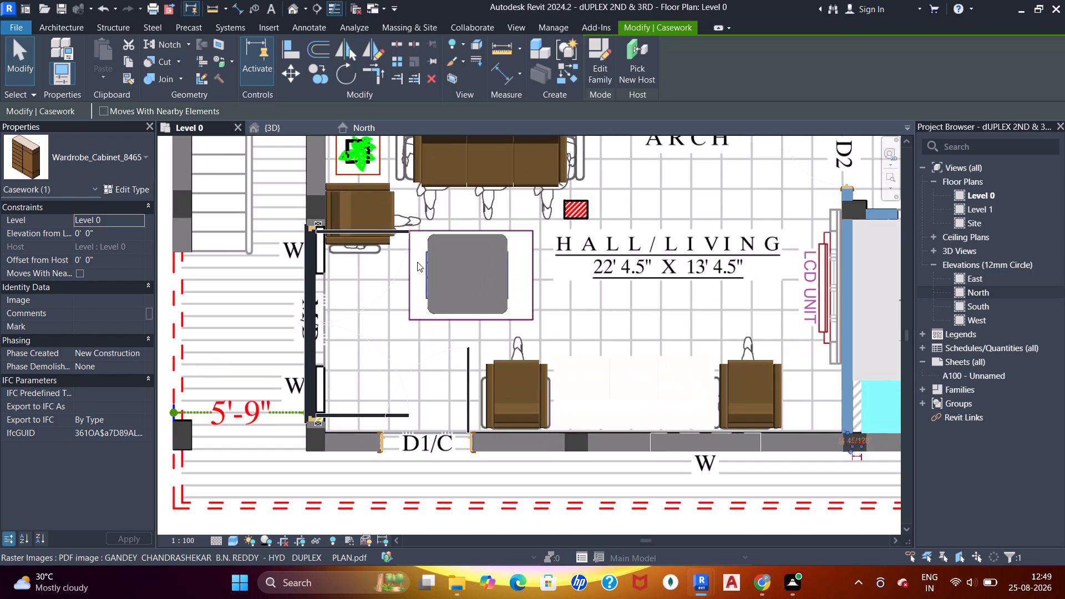
pyautogui.press('Escape')
pyautogui.press('Escape')
pyautogui.press('Escape')
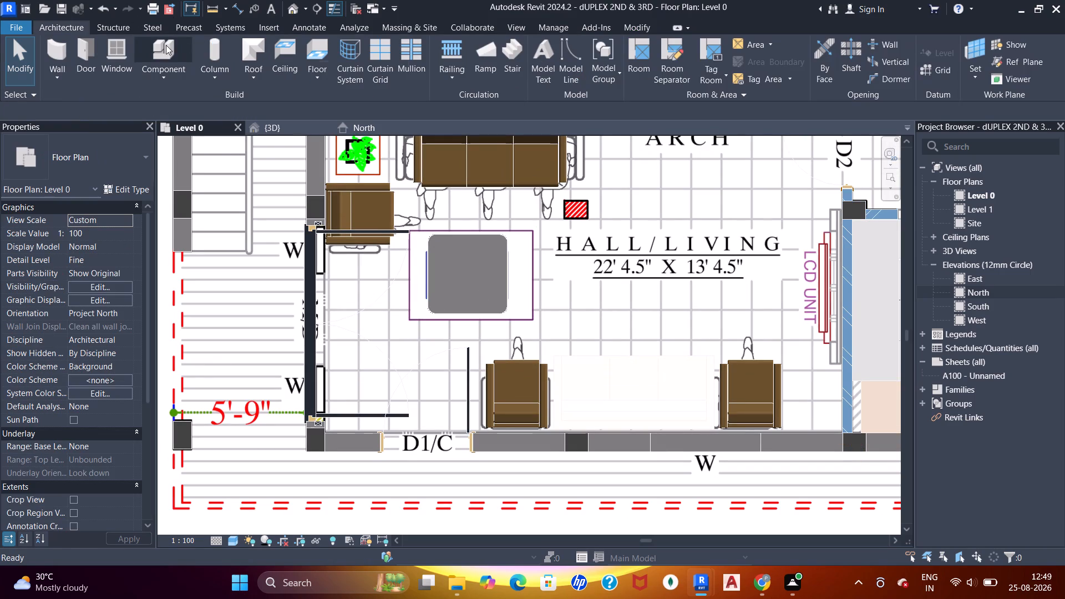
pyautogui.click(166, 45)
pyautogui.click(603, 62)
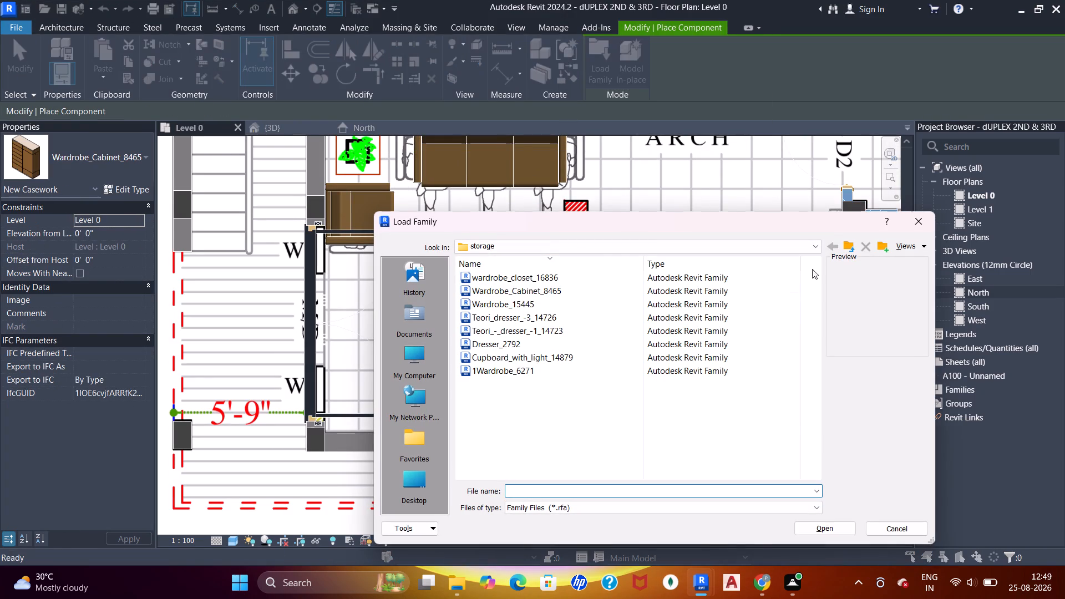
pyautogui.click(851, 243)
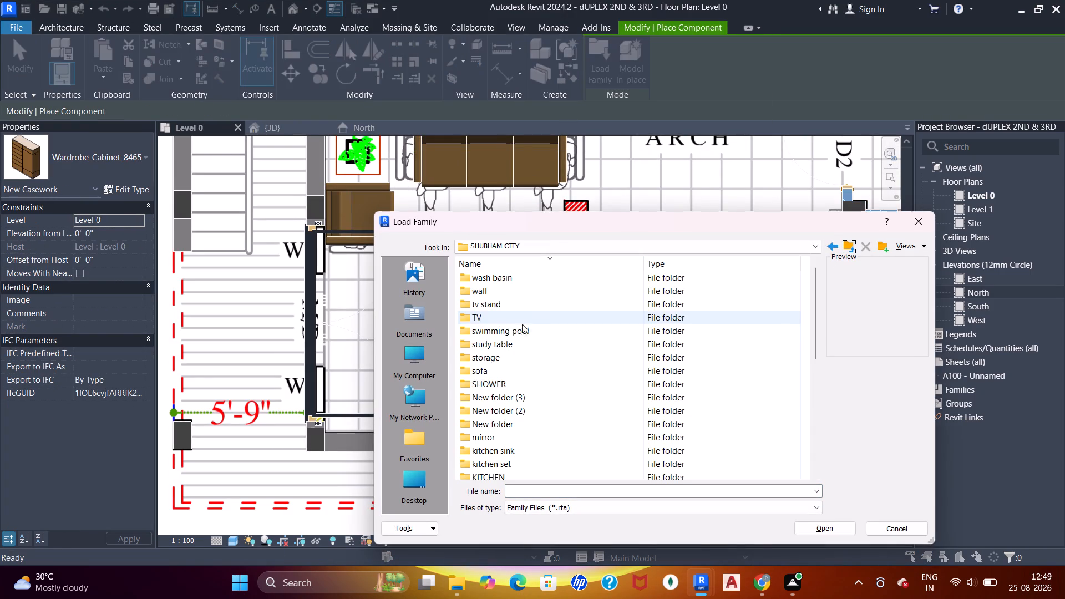
pyautogui.doubleClick(503, 395)
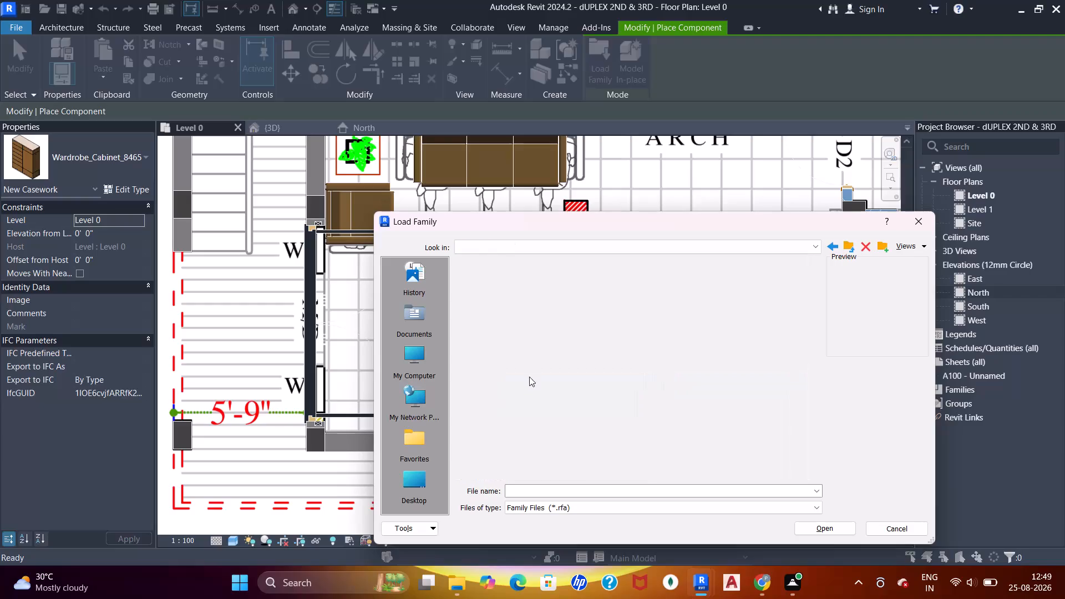
# Preview the families in New folder (3), from the washing machine and clocks to the wall units and awning, for suitable decor.
pyautogui.click(508, 278)
pyautogui.click(508, 292)
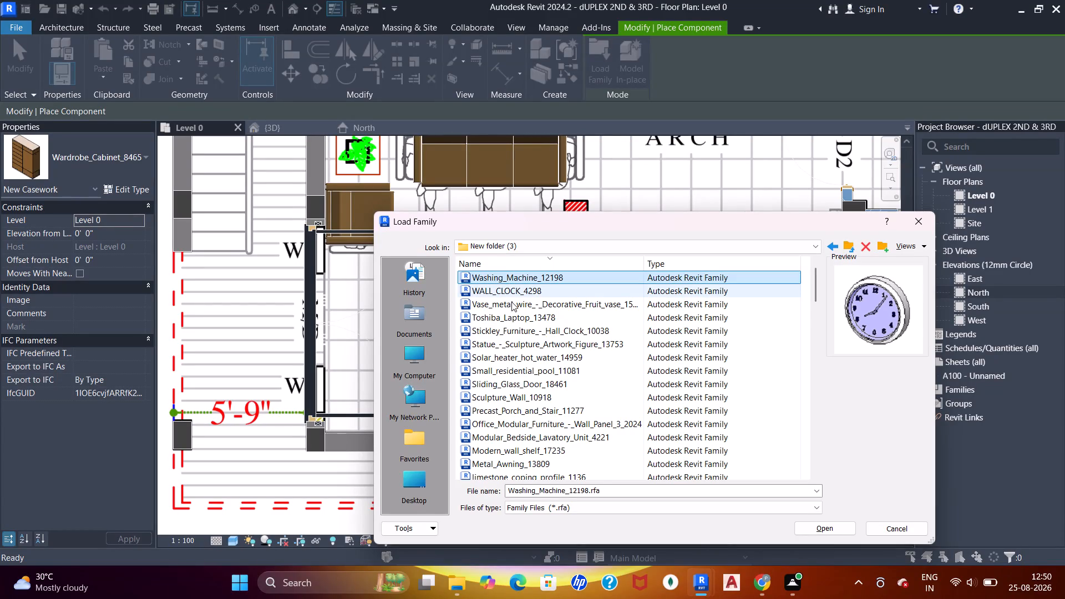
pyautogui.click(505, 307)
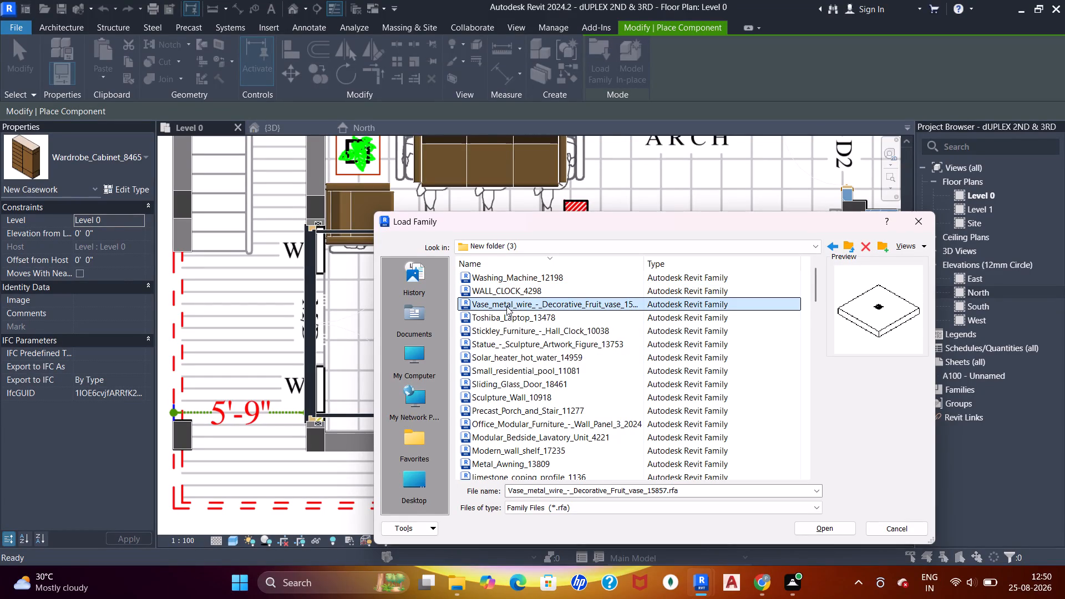
pyautogui.click(510, 292)
pyautogui.click(511, 315)
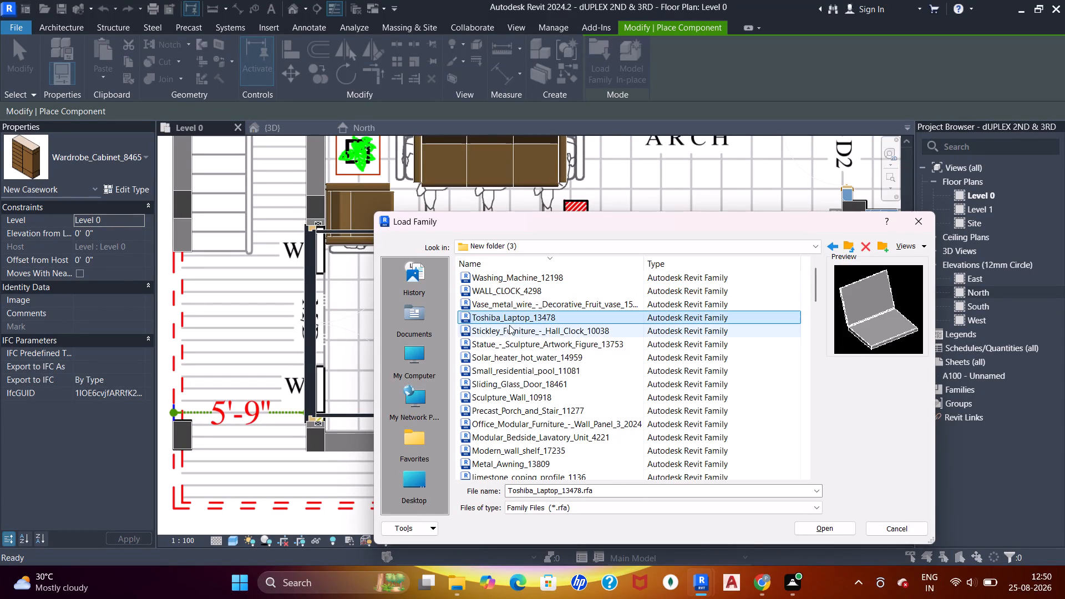
pyautogui.click(509, 329)
pyautogui.click(508, 344)
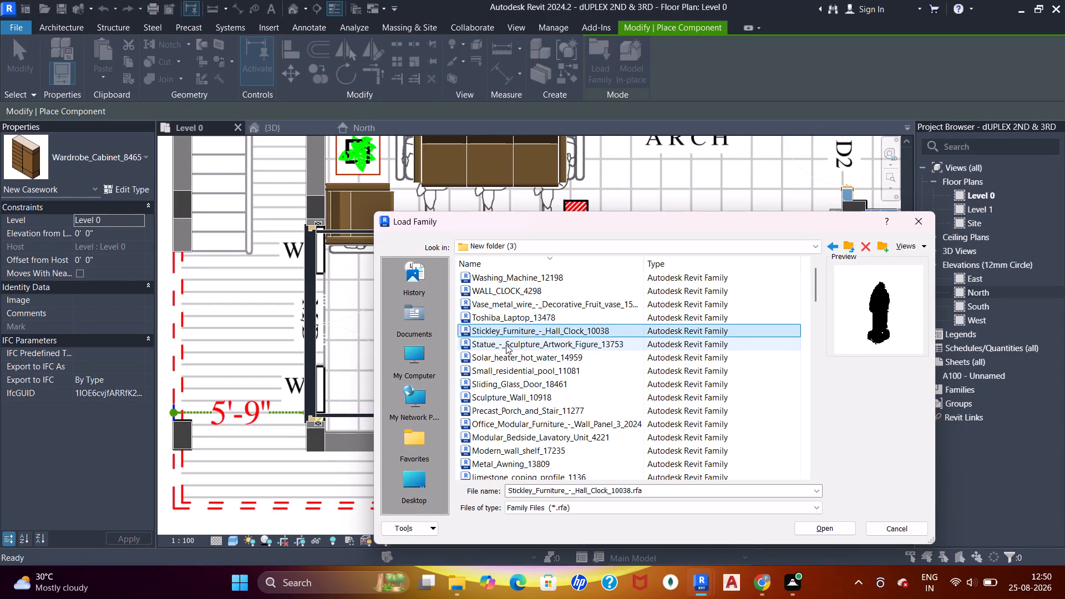
pyautogui.click(509, 357)
pyautogui.scroll(-1, 504, 369)
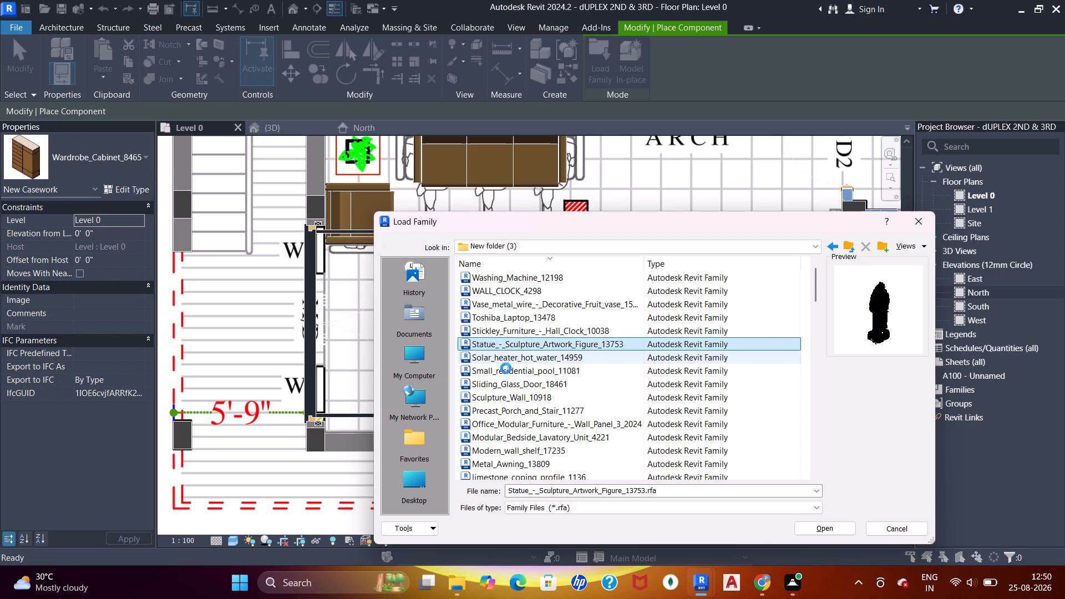
pyautogui.click(525, 330)
pyautogui.click(516, 346)
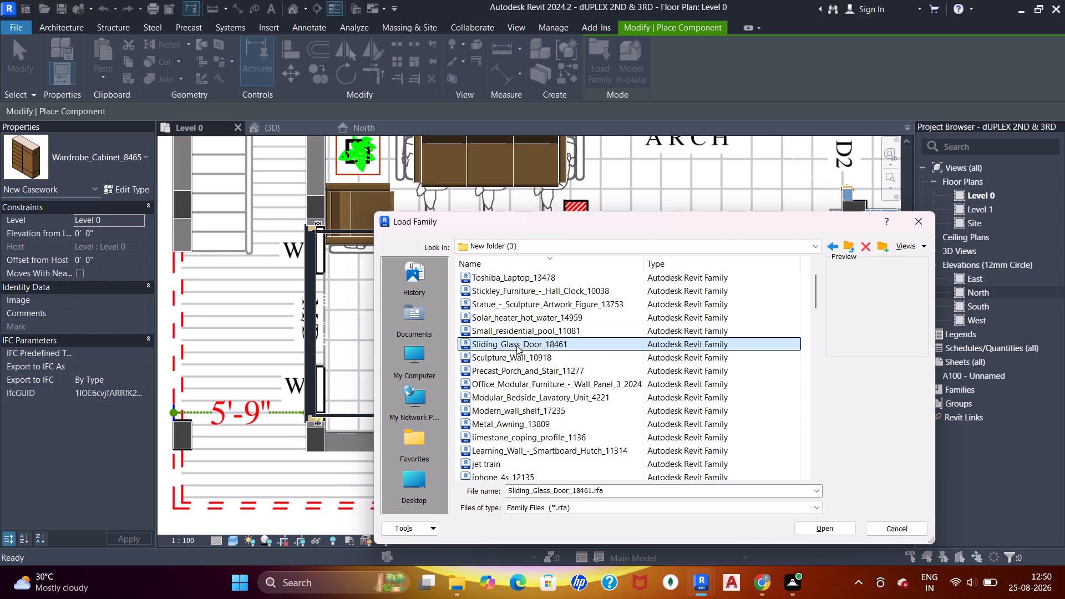
pyautogui.click(511, 355)
pyautogui.click(511, 367)
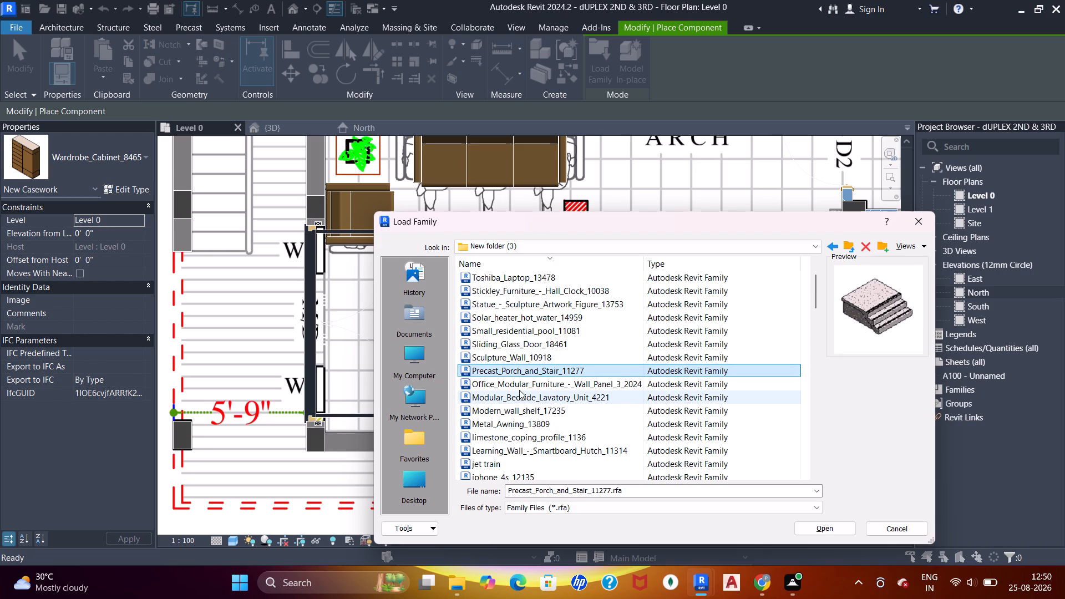
pyautogui.click(519, 385)
pyautogui.click(518, 395)
pyautogui.scroll(-2, 518, 395)
pyautogui.click(516, 377)
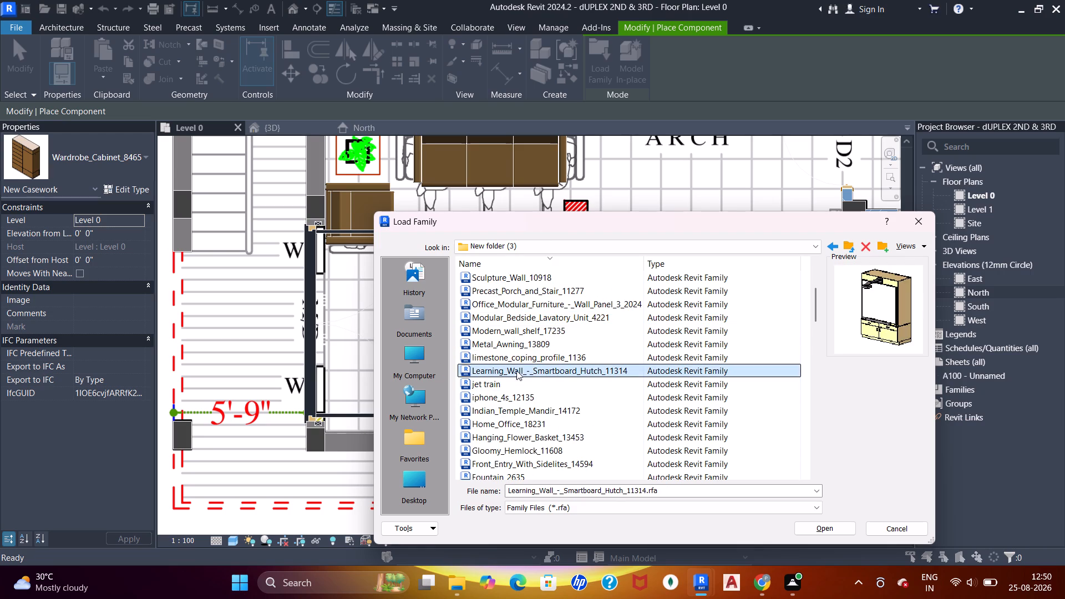
pyautogui.click(516, 360)
pyautogui.click(520, 346)
# Load the iphone_4s_12135 family and place two phones on the hall/living coffee table, one near each of two tabletop corners.
pyautogui.click(505, 391)
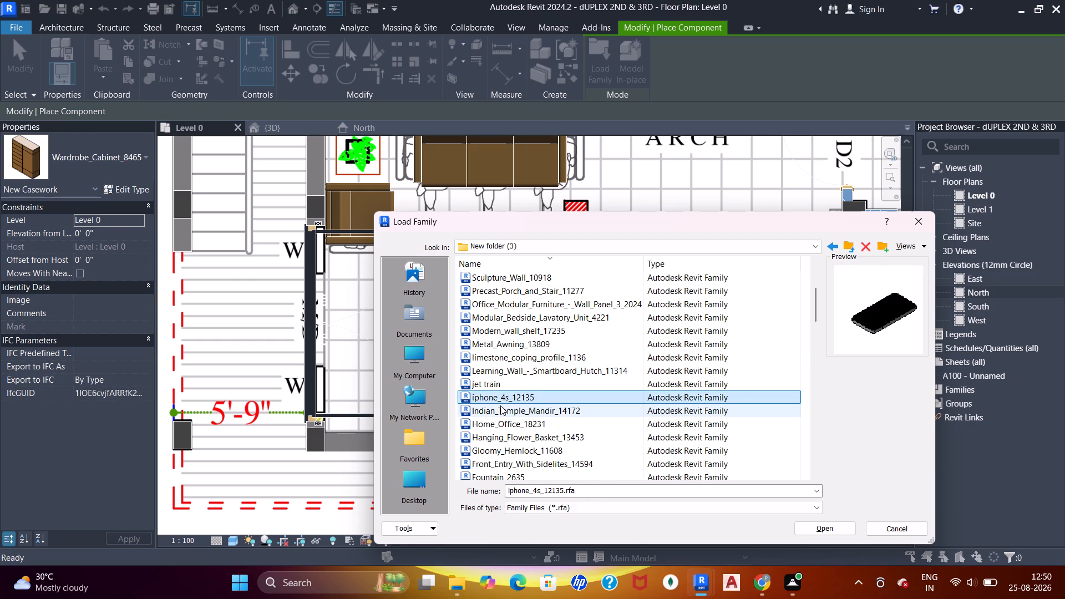
pyautogui.doubleClick(505, 395)
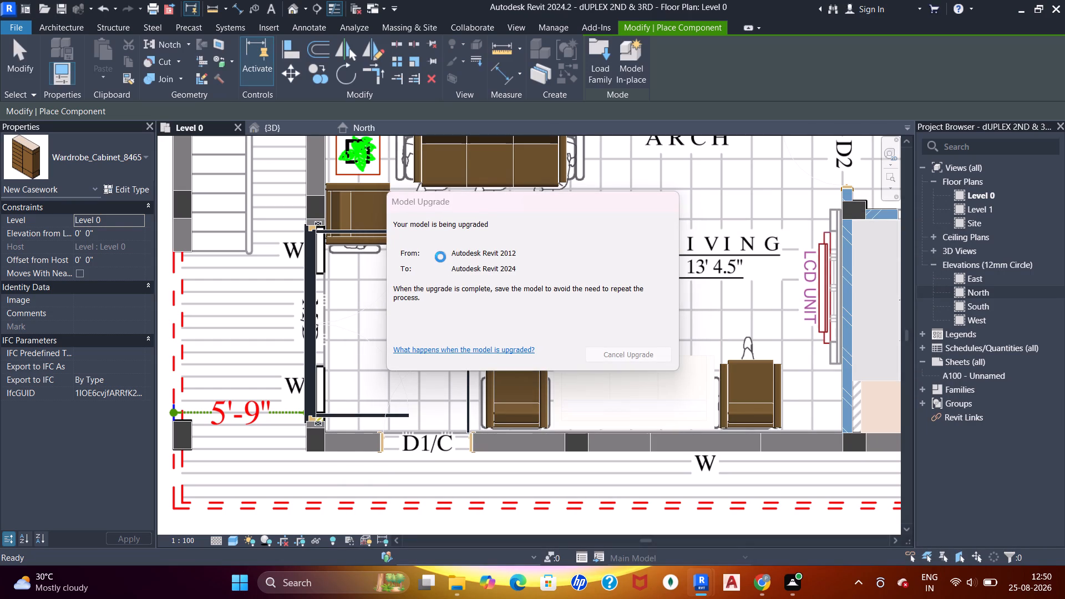
pyautogui.scroll(8, 440, 258)
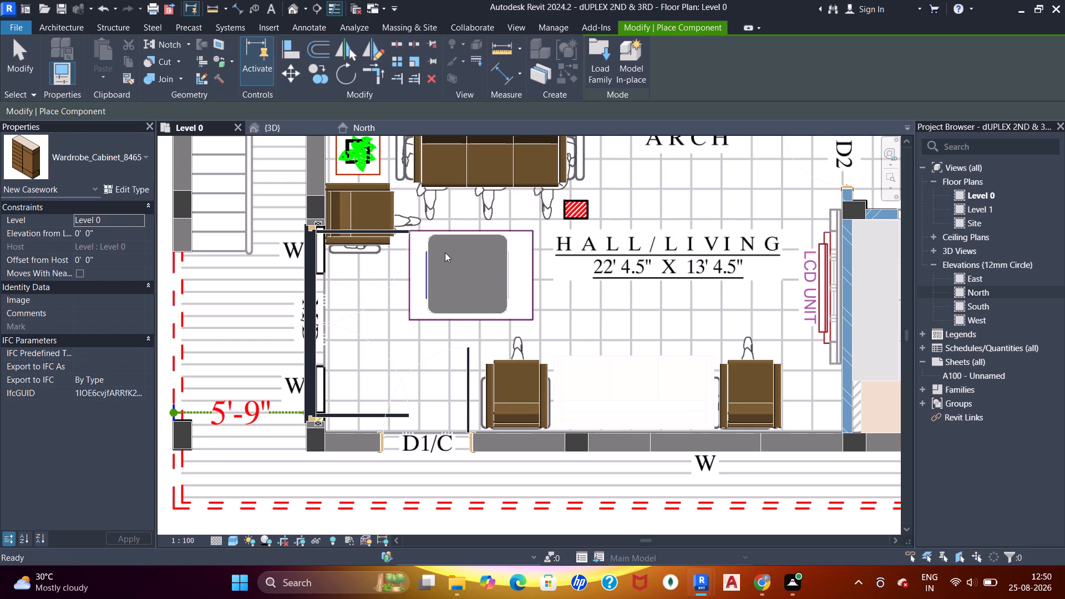
pyautogui.scroll(7, 445, 252)
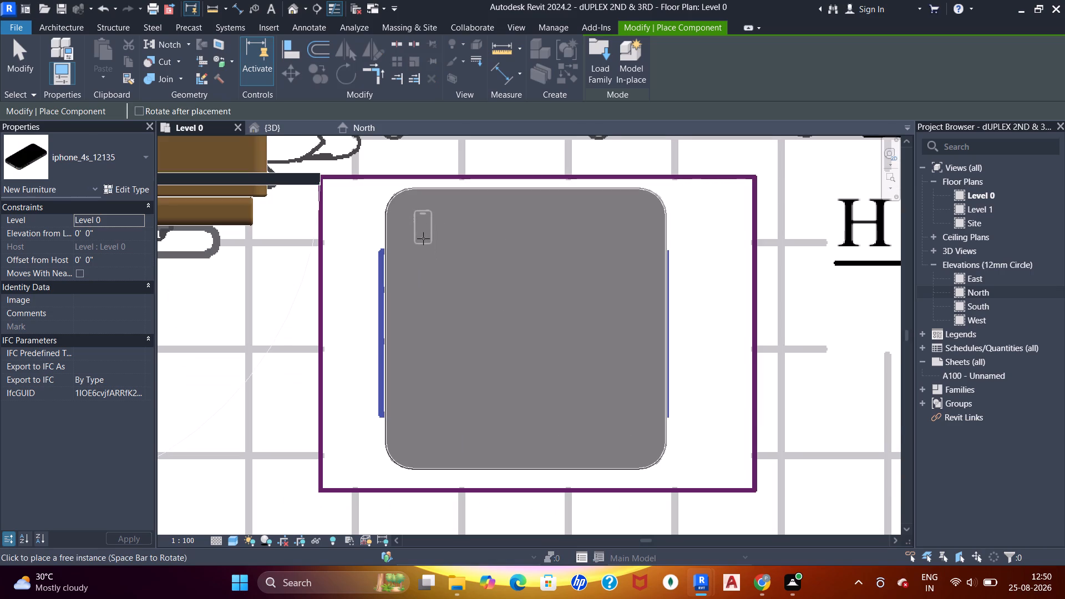
pyautogui.click(424, 238)
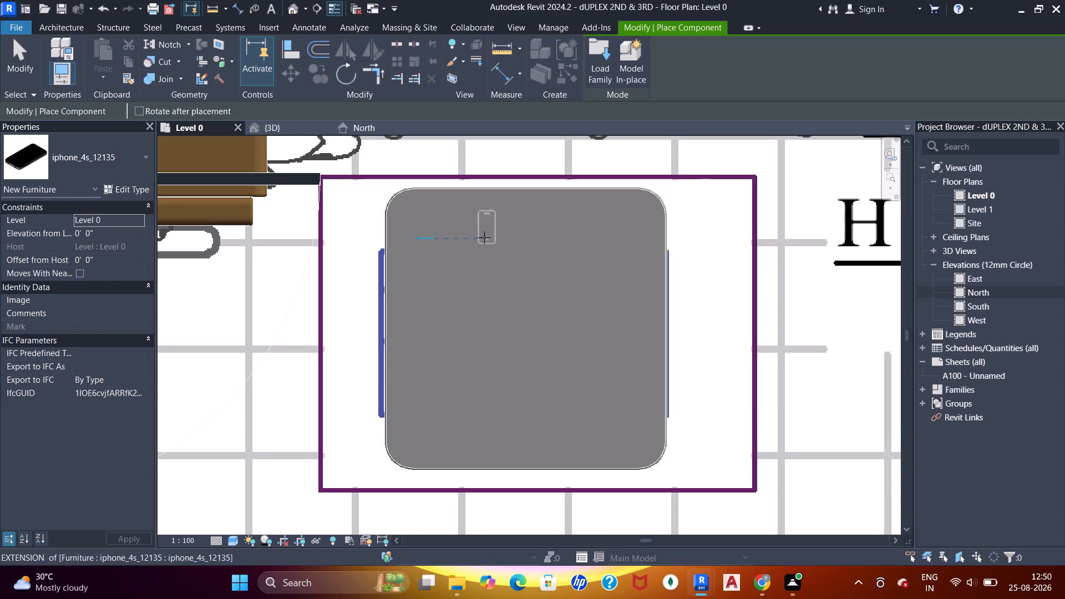
pyautogui.press('Escape')
pyautogui.click(454, 439)
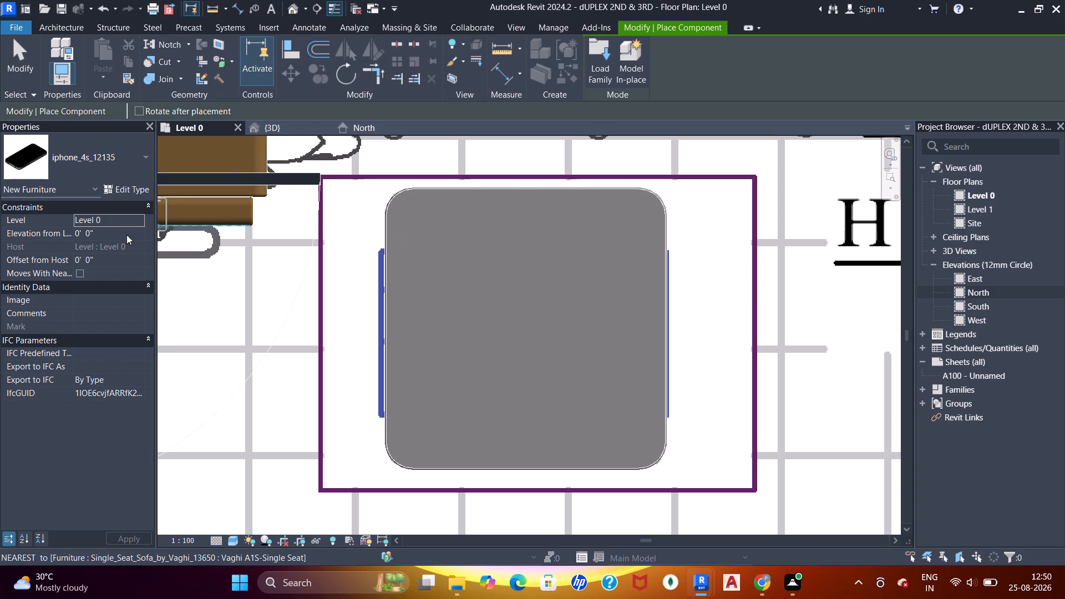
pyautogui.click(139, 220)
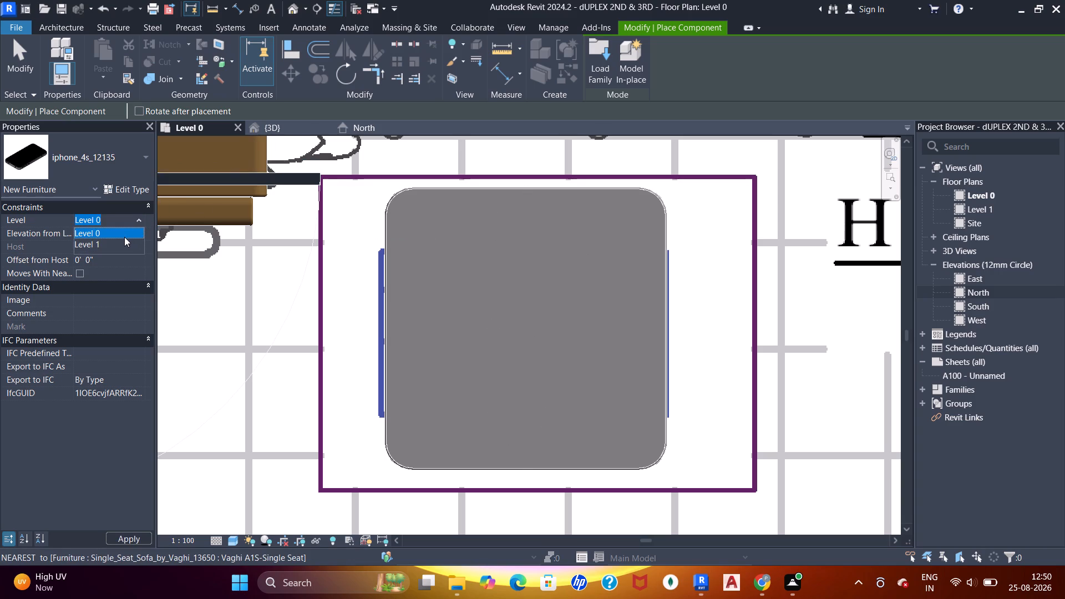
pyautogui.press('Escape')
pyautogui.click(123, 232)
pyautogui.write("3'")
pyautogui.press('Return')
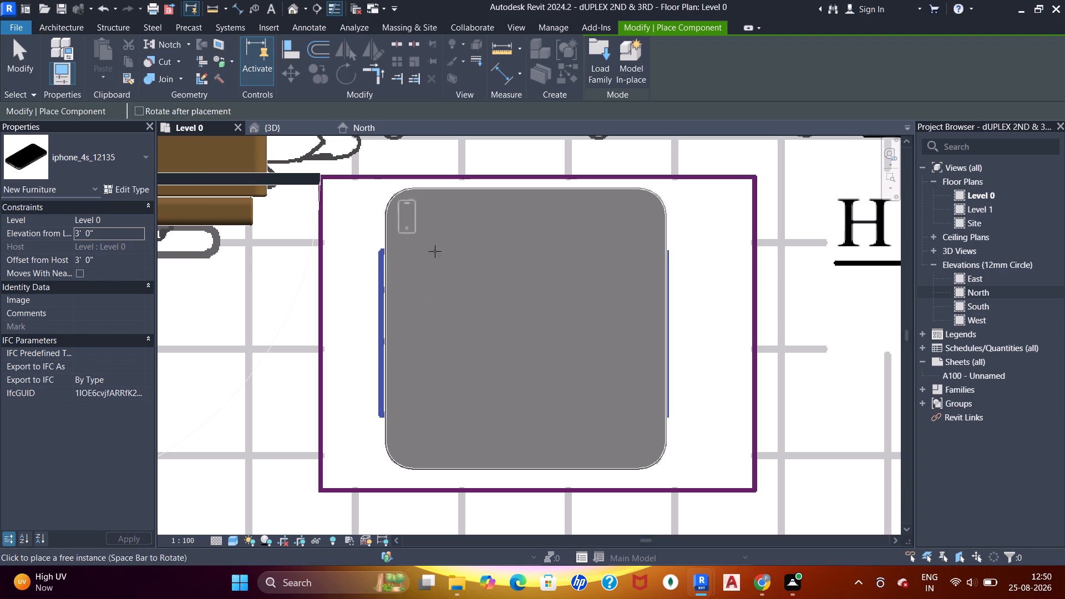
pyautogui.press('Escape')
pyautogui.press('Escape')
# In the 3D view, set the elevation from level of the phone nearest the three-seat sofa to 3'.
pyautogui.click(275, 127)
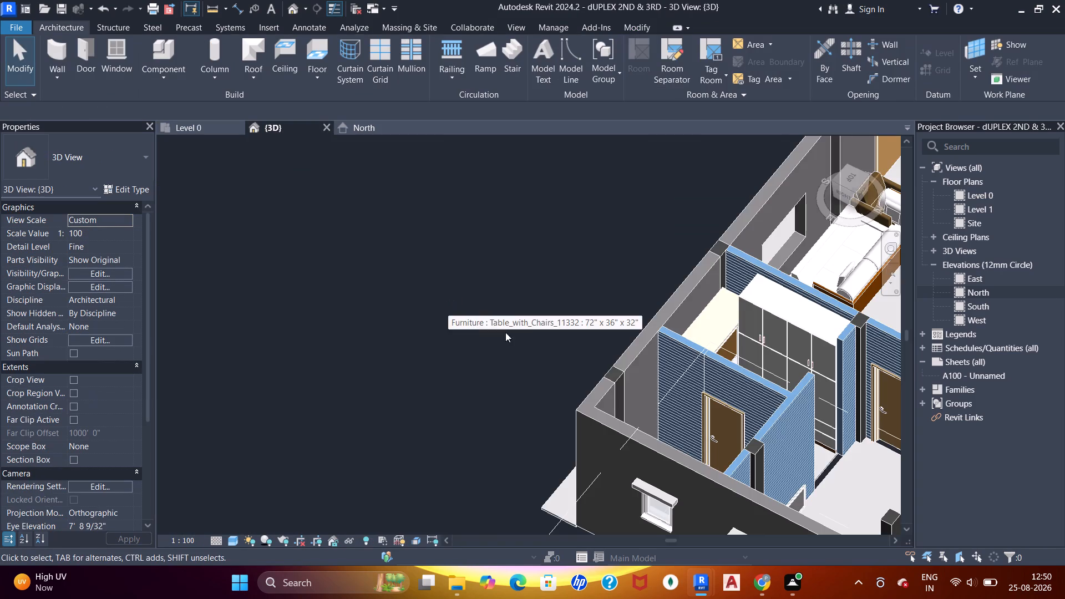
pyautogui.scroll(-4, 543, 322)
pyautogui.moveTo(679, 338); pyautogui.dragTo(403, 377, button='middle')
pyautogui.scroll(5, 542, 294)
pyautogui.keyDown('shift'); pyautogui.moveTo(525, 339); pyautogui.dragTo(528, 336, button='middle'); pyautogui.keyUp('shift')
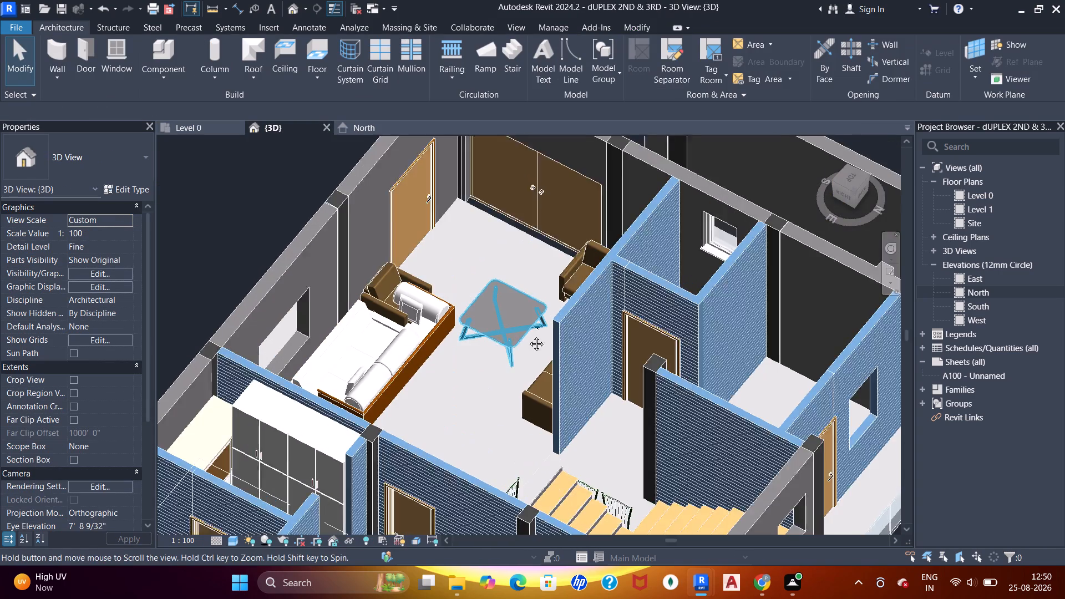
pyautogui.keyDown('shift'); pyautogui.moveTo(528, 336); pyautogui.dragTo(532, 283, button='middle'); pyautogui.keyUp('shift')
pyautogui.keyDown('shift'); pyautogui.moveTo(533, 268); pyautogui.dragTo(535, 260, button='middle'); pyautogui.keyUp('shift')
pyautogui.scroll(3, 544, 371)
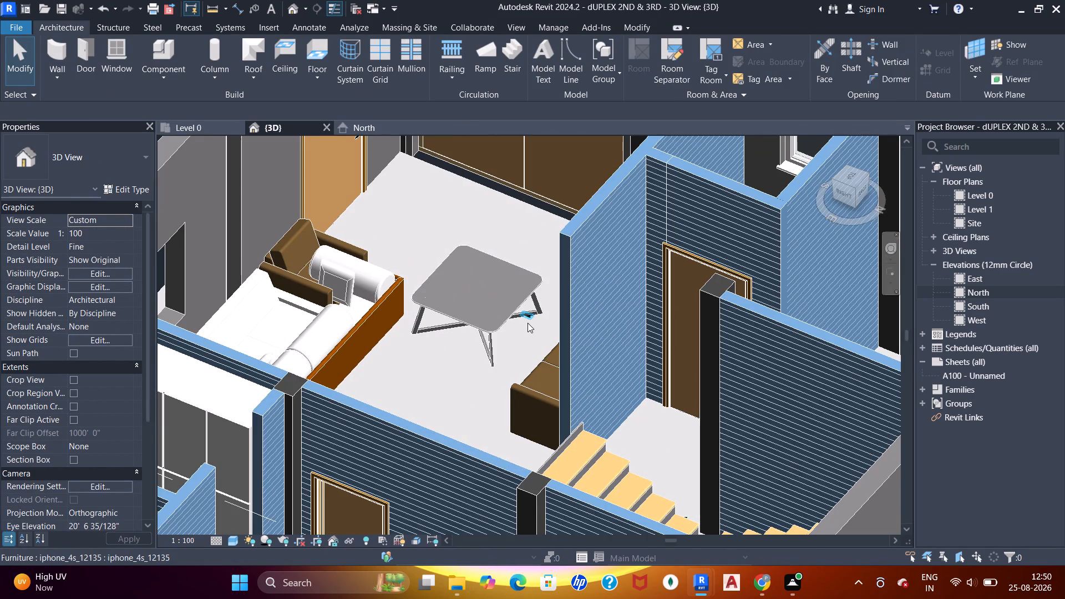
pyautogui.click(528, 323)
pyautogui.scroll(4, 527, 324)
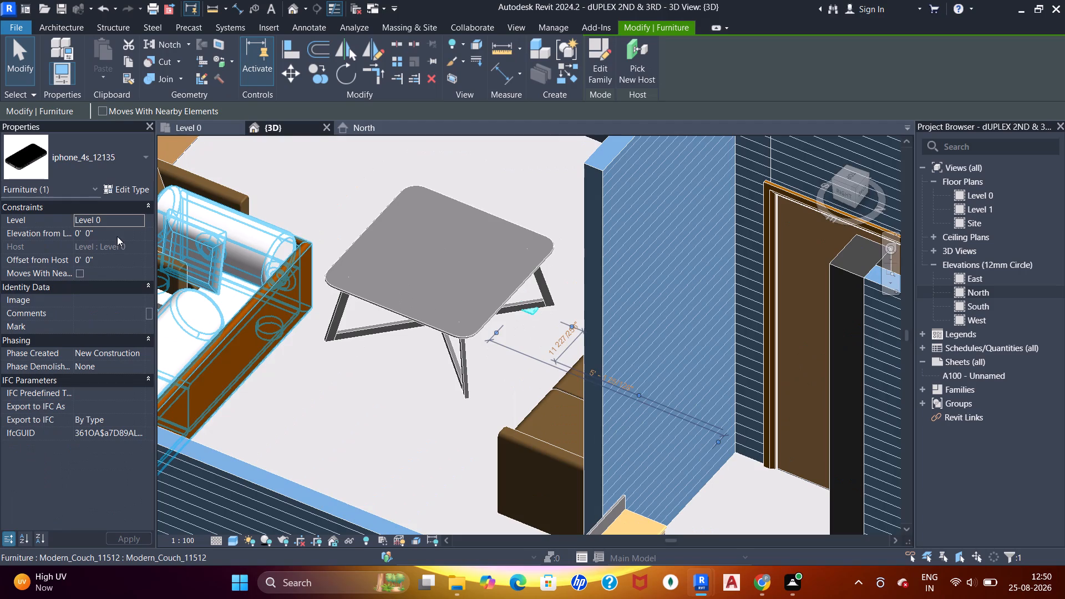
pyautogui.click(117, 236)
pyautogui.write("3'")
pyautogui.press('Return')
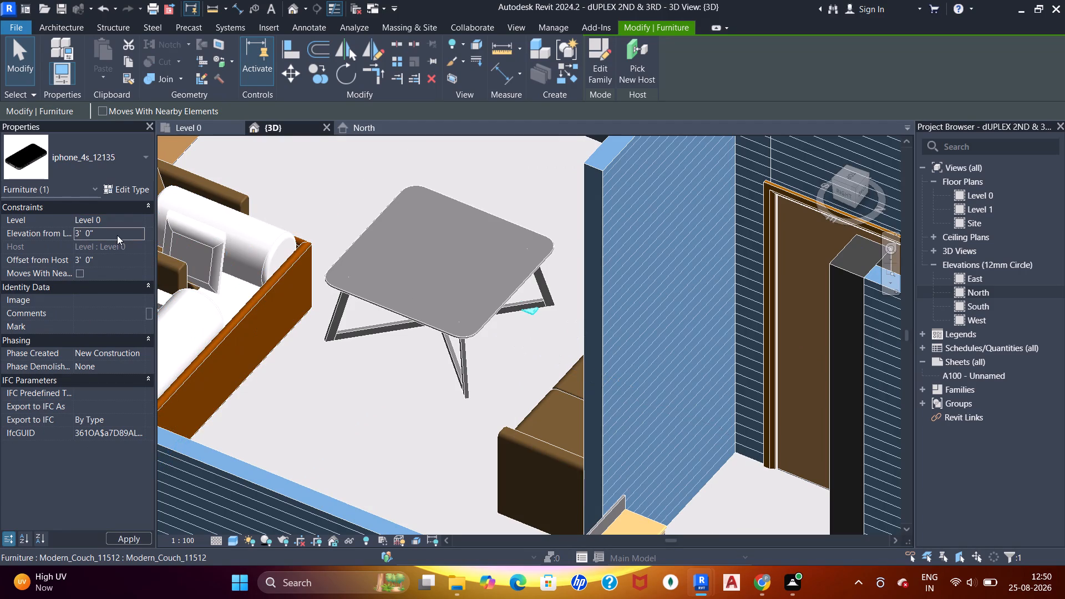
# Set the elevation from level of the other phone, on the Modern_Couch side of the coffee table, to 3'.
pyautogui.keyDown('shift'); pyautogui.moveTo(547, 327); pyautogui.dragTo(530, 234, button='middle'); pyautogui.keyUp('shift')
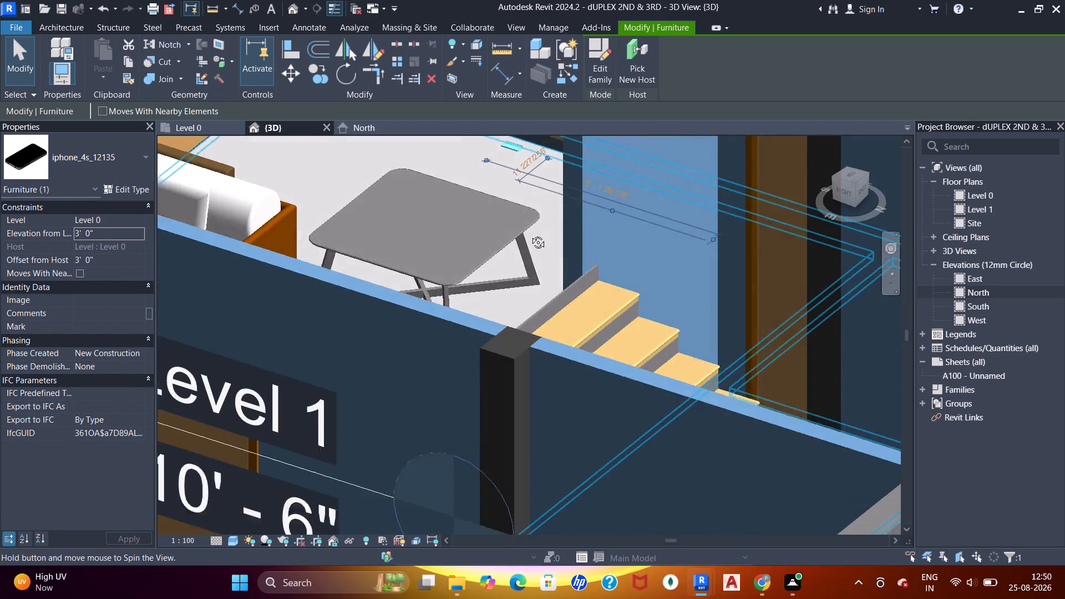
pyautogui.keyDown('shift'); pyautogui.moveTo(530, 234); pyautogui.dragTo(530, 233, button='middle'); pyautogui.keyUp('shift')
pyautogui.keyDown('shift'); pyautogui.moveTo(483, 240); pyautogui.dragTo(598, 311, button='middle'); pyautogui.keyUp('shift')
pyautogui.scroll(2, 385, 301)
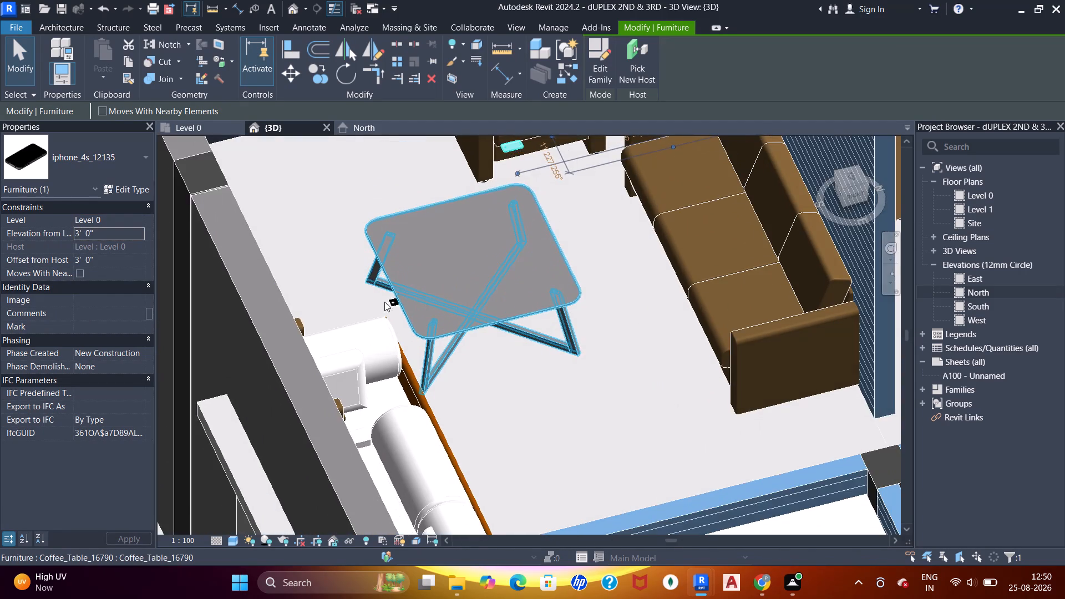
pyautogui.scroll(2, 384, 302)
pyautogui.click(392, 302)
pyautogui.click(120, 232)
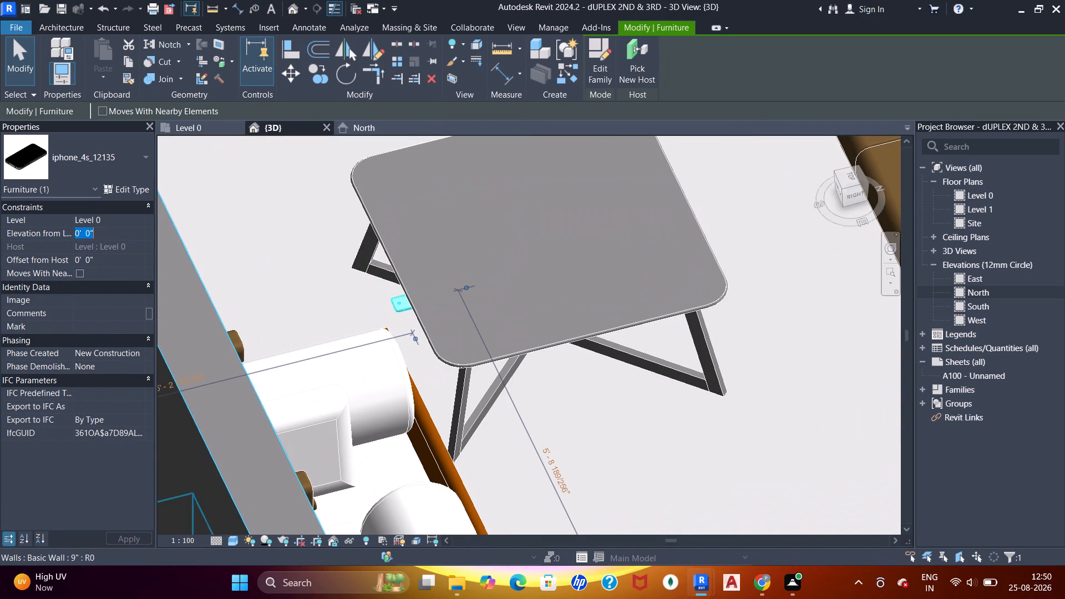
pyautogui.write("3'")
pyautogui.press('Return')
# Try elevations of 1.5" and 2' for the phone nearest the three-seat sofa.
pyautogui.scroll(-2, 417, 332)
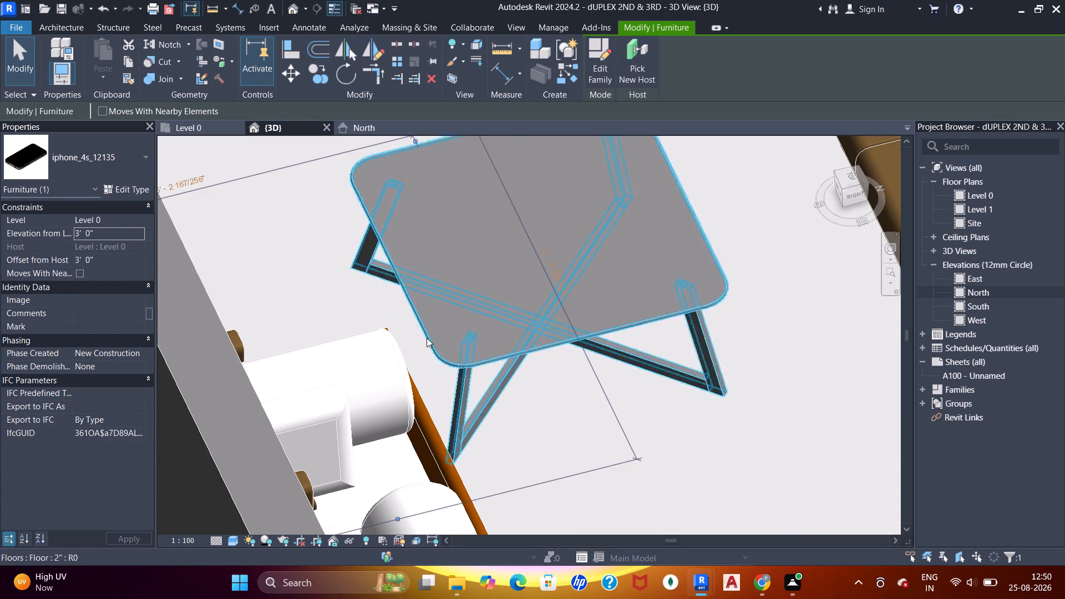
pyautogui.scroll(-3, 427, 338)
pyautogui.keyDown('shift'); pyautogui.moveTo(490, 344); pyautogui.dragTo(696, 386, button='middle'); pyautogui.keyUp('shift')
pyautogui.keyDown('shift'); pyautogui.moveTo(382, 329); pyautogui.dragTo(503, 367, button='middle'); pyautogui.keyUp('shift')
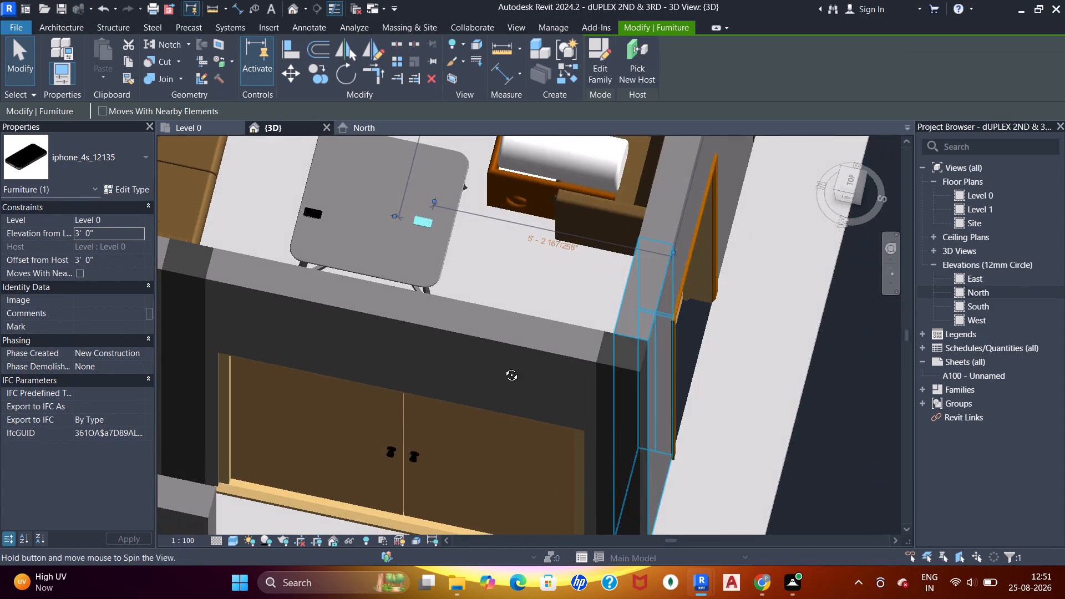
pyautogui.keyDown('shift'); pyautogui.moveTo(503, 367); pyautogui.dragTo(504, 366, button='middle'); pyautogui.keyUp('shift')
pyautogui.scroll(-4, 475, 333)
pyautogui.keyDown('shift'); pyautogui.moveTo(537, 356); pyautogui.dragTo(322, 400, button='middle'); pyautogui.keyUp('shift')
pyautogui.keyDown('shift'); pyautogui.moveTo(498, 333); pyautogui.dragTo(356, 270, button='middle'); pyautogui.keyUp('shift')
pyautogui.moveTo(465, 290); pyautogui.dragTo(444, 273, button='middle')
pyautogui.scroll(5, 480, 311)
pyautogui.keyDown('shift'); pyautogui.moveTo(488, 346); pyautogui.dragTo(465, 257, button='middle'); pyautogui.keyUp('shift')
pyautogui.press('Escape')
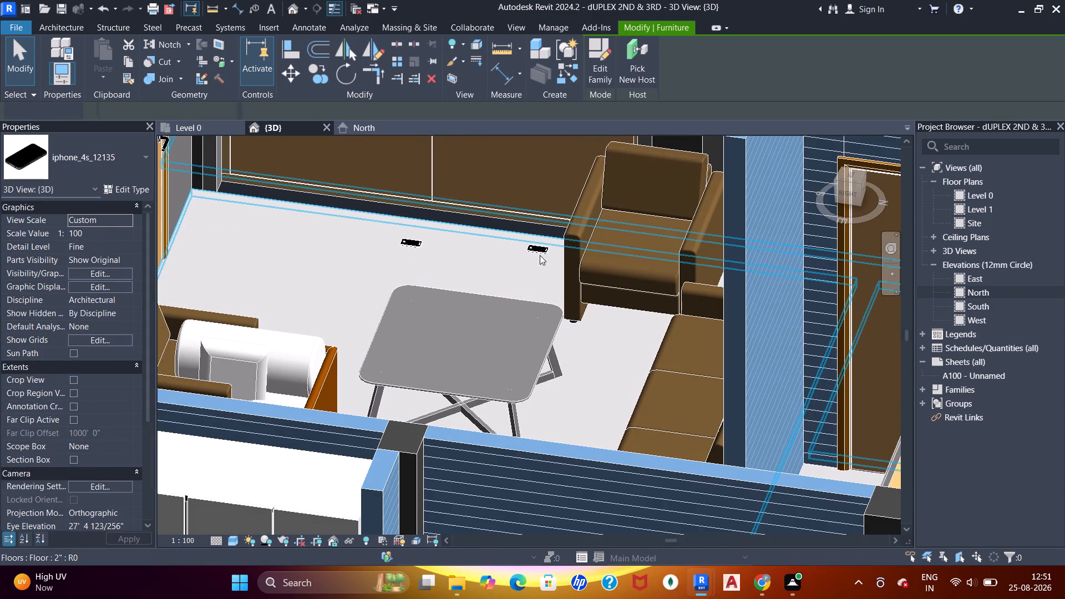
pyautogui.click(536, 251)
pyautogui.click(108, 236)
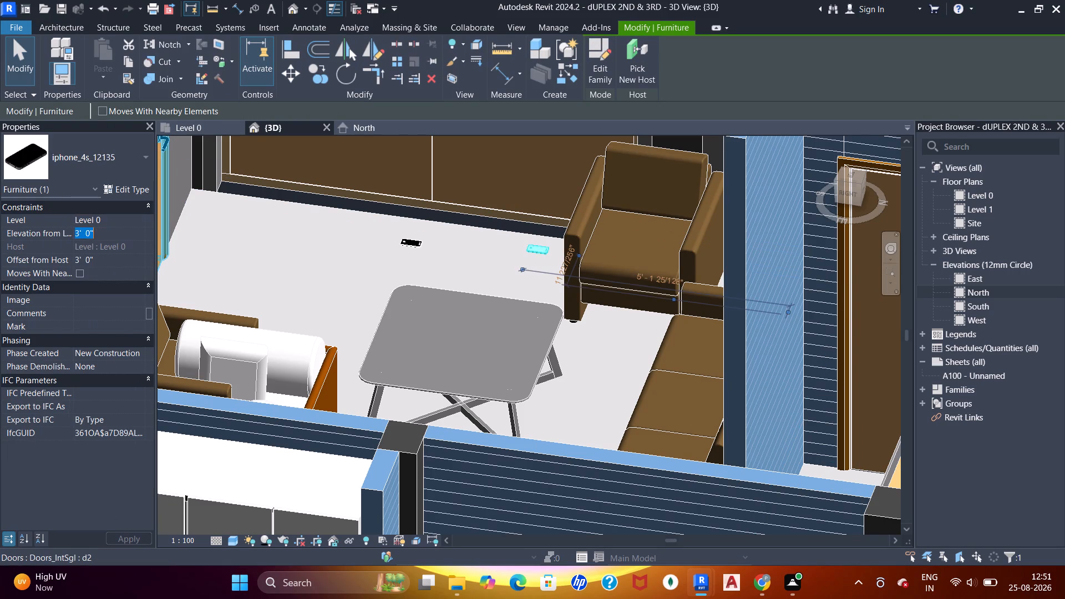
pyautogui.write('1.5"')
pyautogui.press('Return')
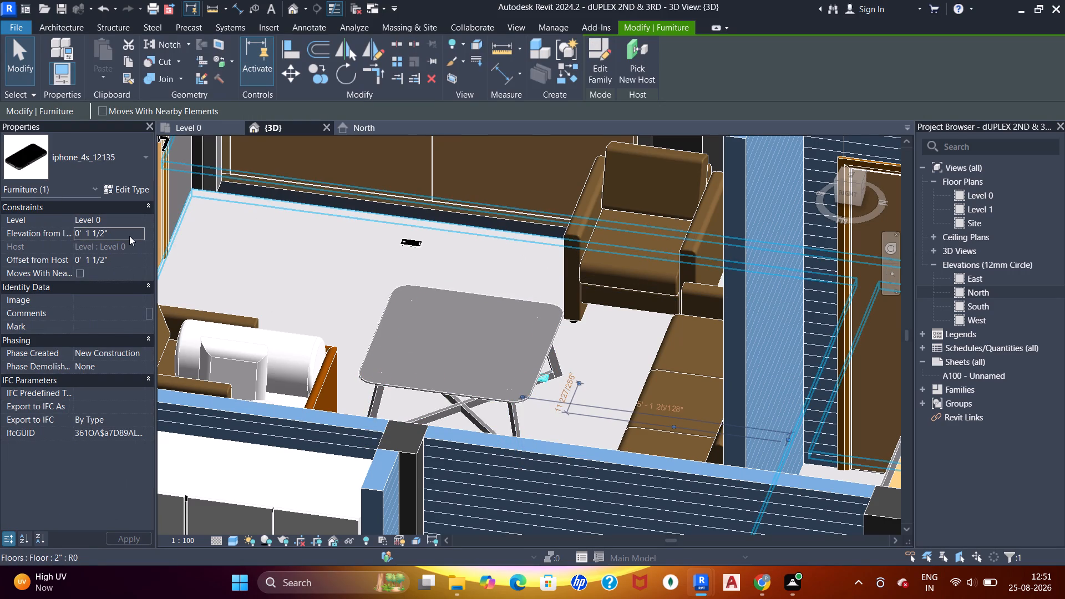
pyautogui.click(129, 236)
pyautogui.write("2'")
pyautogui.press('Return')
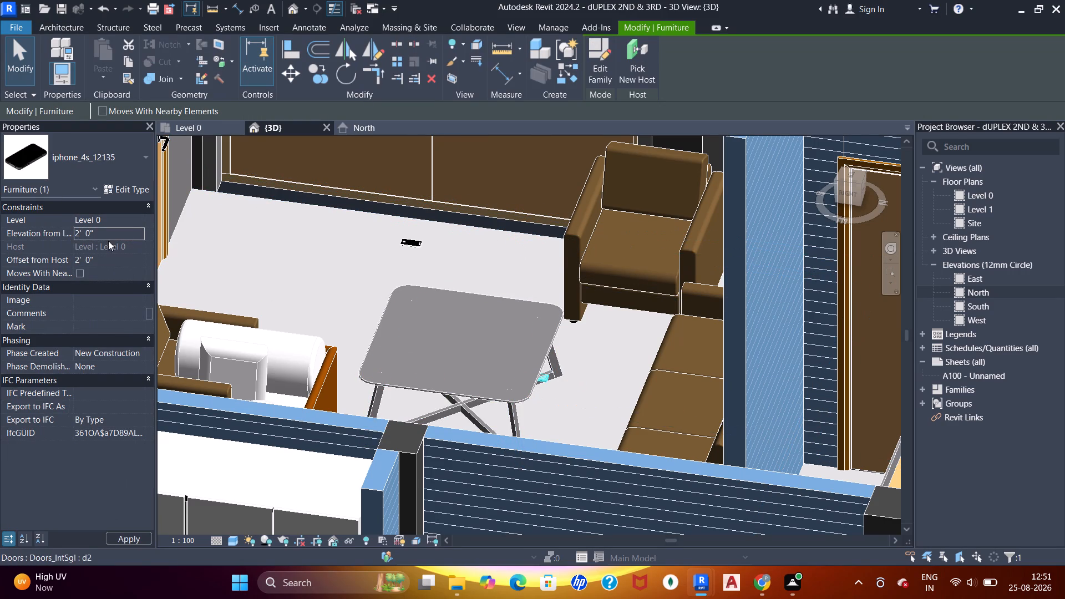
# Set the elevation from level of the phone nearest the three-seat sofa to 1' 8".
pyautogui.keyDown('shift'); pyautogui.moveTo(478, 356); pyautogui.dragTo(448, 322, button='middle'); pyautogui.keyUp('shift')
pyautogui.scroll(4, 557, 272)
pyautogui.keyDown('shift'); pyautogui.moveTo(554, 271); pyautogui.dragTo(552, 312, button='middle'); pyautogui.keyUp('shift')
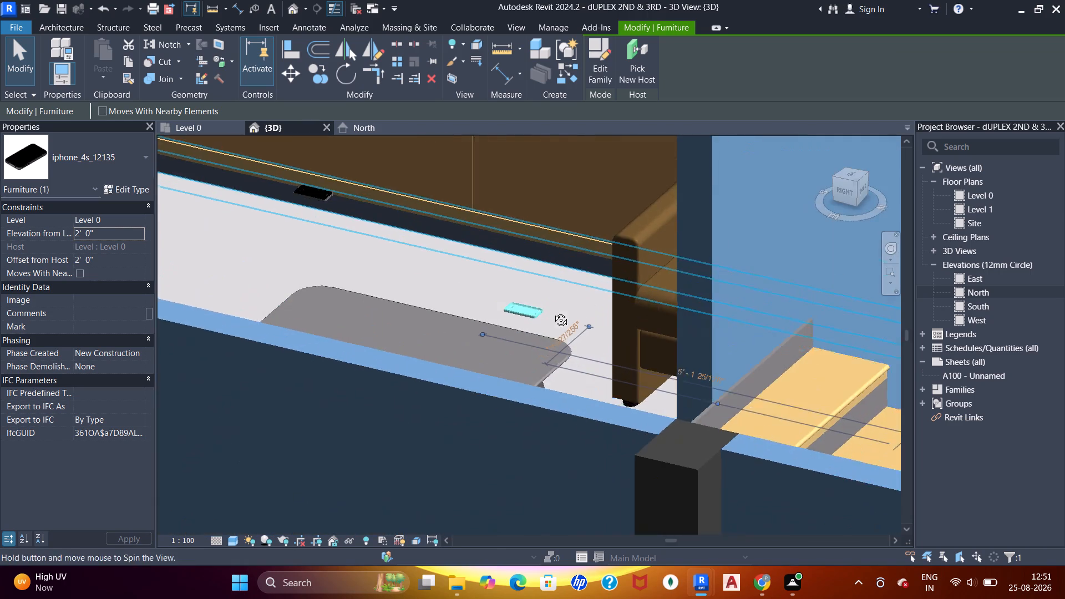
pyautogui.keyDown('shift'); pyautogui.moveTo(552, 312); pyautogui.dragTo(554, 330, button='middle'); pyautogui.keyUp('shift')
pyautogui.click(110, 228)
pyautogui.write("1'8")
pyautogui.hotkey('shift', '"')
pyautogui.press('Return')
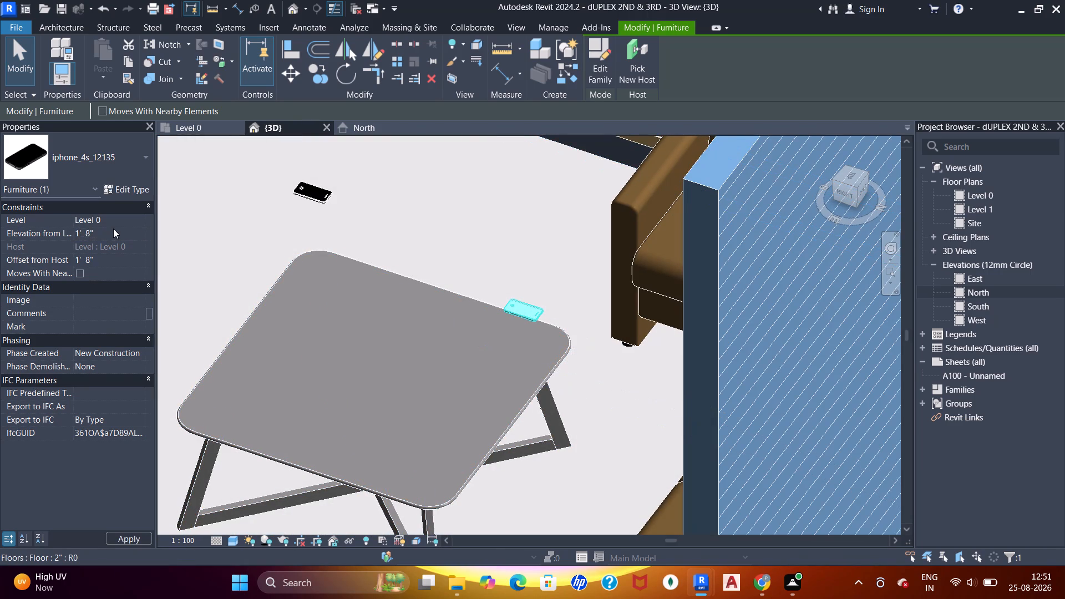
# With the obstructing wall temporarily hidden, set the elevation of the phone nearest the three-seat sofa to 1' 6", and restore the wall.
pyautogui.keyDown('shift'); pyautogui.moveTo(540, 356); pyautogui.dragTo(557, 278, button='middle'); pyautogui.keyUp('shift')
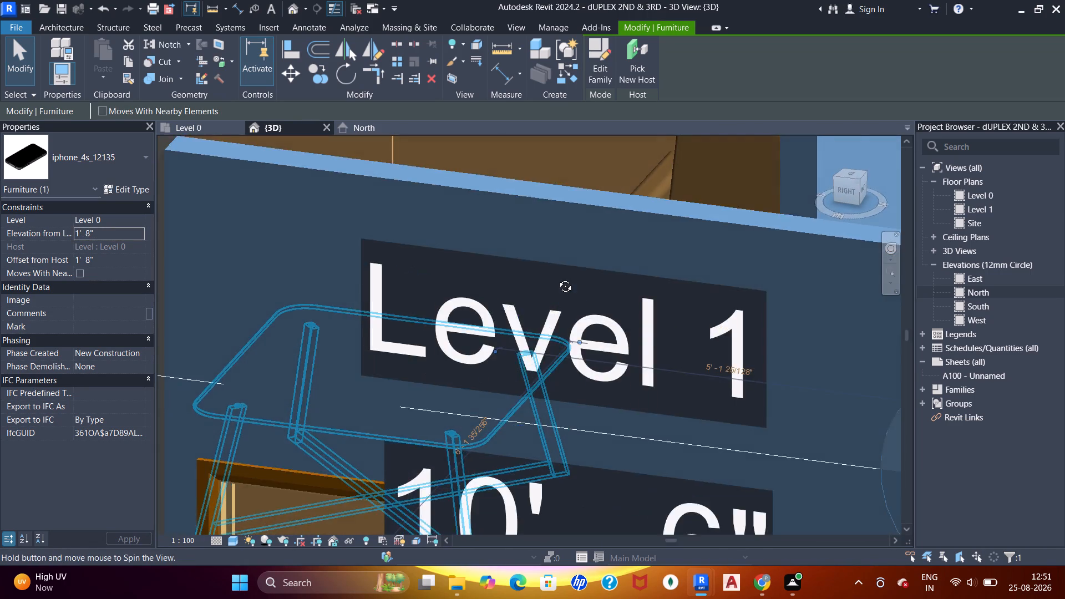
pyautogui.keyDown('shift'); pyautogui.moveTo(557, 278); pyautogui.dragTo(556, 287, button='middle'); pyautogui.keyUp('shift')
pyautogui.scroll(-7, 551, 275)
pyautogui.click(540, 285)
pyautogui.write('HH')
pyautogui.scroll(9, 529, 286)
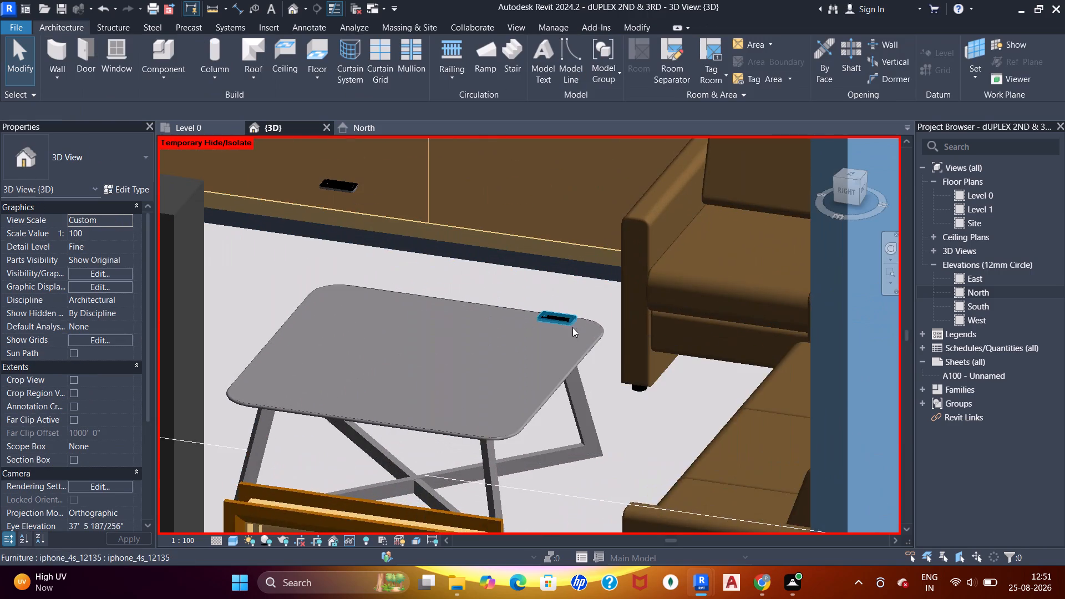
pyautogui.moveTo(572, 329); pyautogui.dragTo(579, 324, button='middle')
pyautogui.click(573, 323)
pyautogui.click(110, 237)
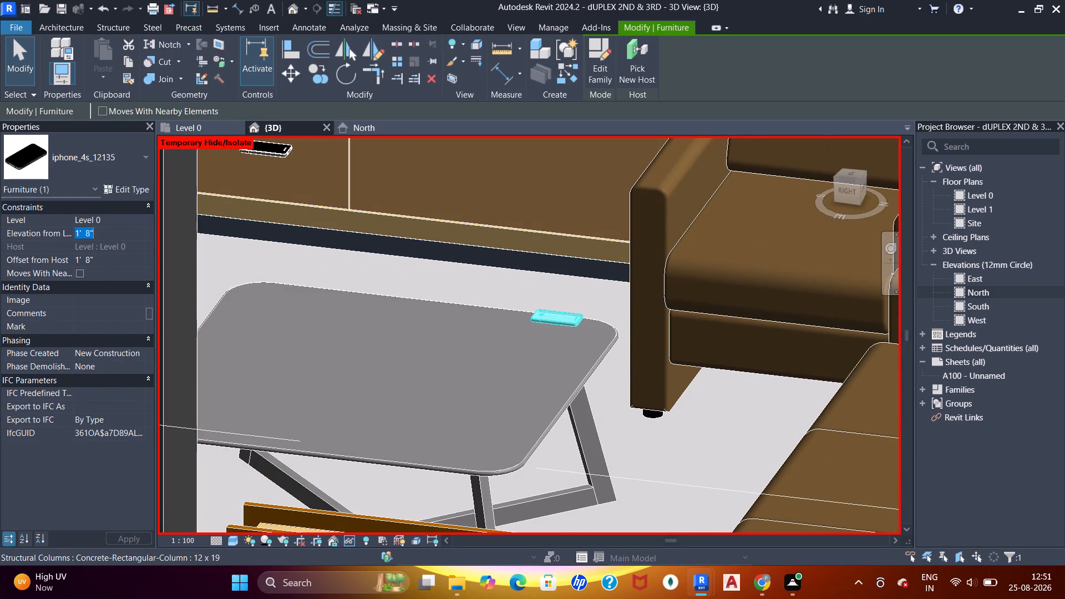
pyautogui.write('1\'6"')
pyautogui.press('Return')
pyautogui.scroll(-4, 437, 318)
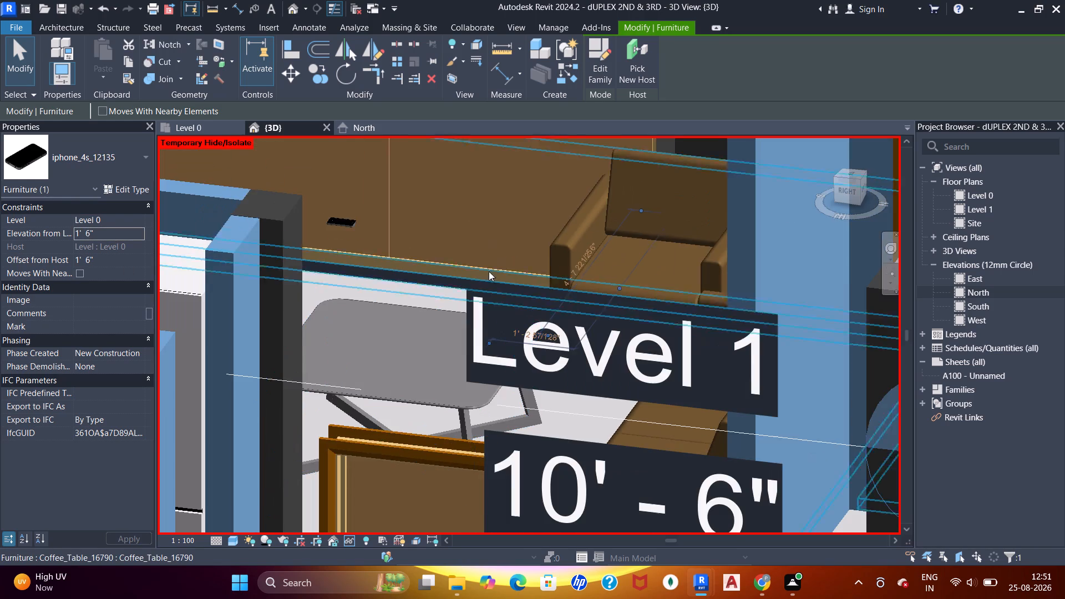
pyautogui.scroll(-3, 472, 276)
pyautogui.keyDown('shift'); pyautogui.moveTo(477, 283); pyautogui.dragTo(466, 354, button='middle'); pyautogui.keyUp('shift')
pyautogui.write('HR')
# Set the elevation from level of the second phone to 1' 6" to match the first.
pyautogui.click(395, 238)
pyautogui.click(119, 232)
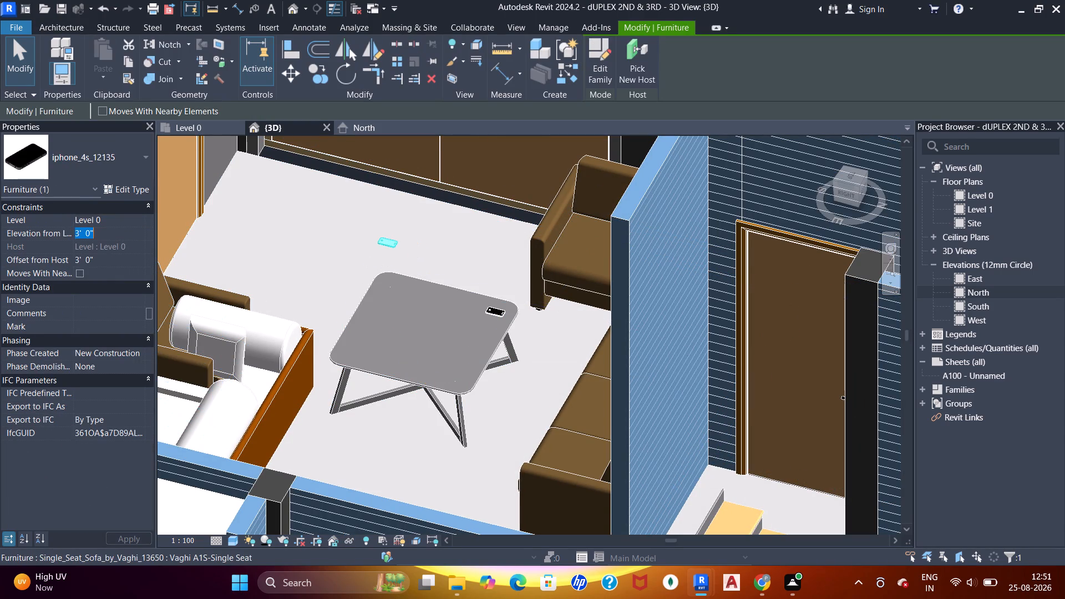
pyautogui.write('1\'6"')
pyautogui.press('Return')
pyautogui.scroll(-5, 485, 283)
pyautogui.press('Escape')
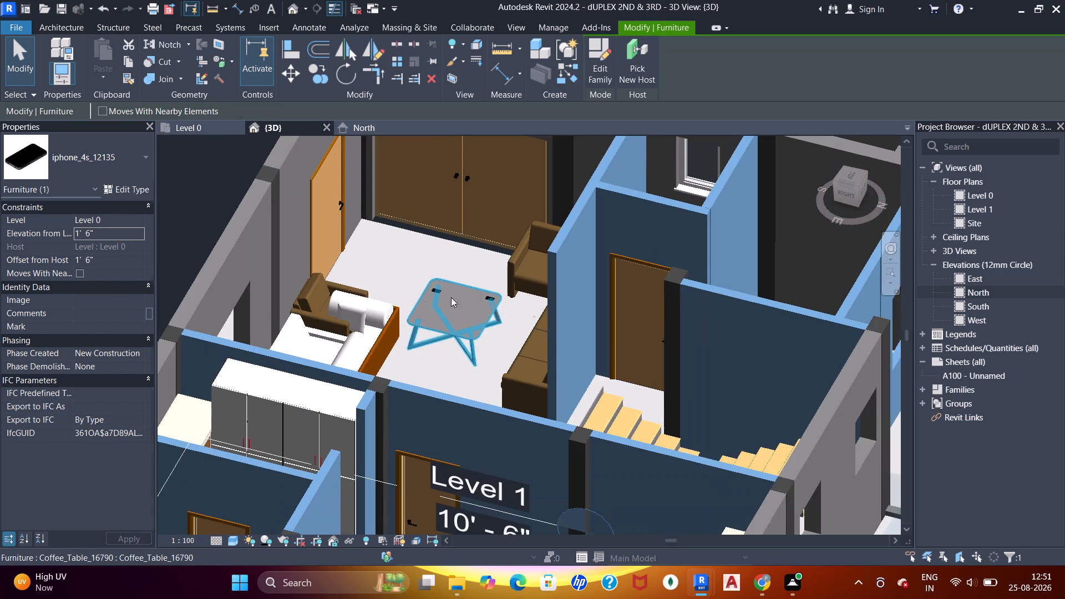
# Delete the Modern_Couch_11512 that overlaps the white sofa between the two armchairs in the hall/living.
pyautogui.keyDown('shift'); pyautogui.moveTo(426, 316); pyautogui.dragTo(412, 450, button='middle'); pyautogui.keyUp('shift')
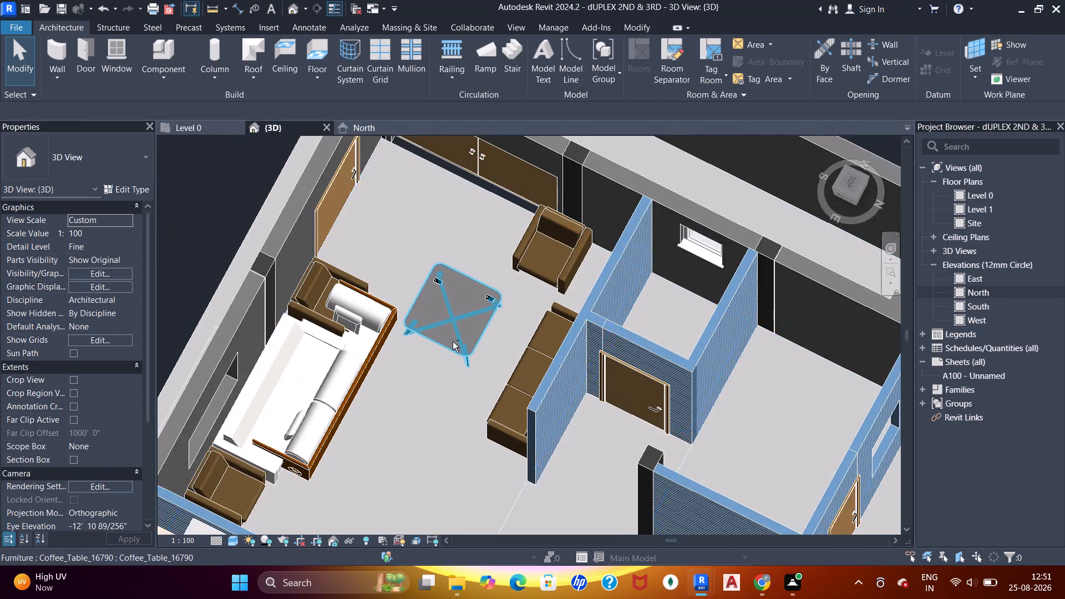
pyautogui.keyDown('shift'); pyautogui.moveTo(451, 344); pyautogui.dragTo(332, 301, button='middle'); pyautogui.keyUp('shift')
pyautogui.moveTo(408, 236); pyautogui.dragTo(456, 299, button='middle')
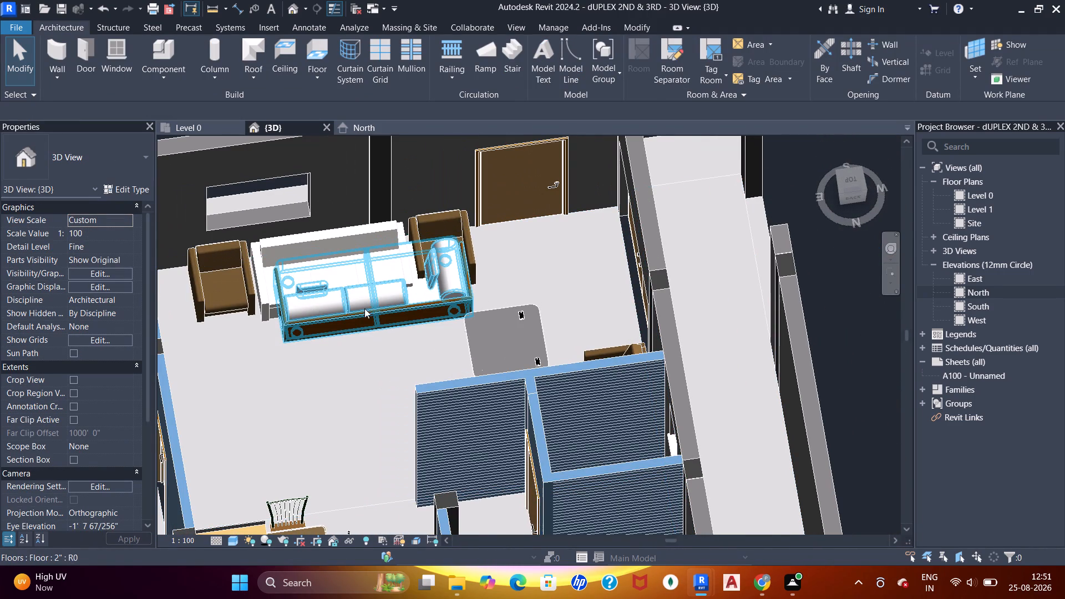
pyautogui.click(393, 312)
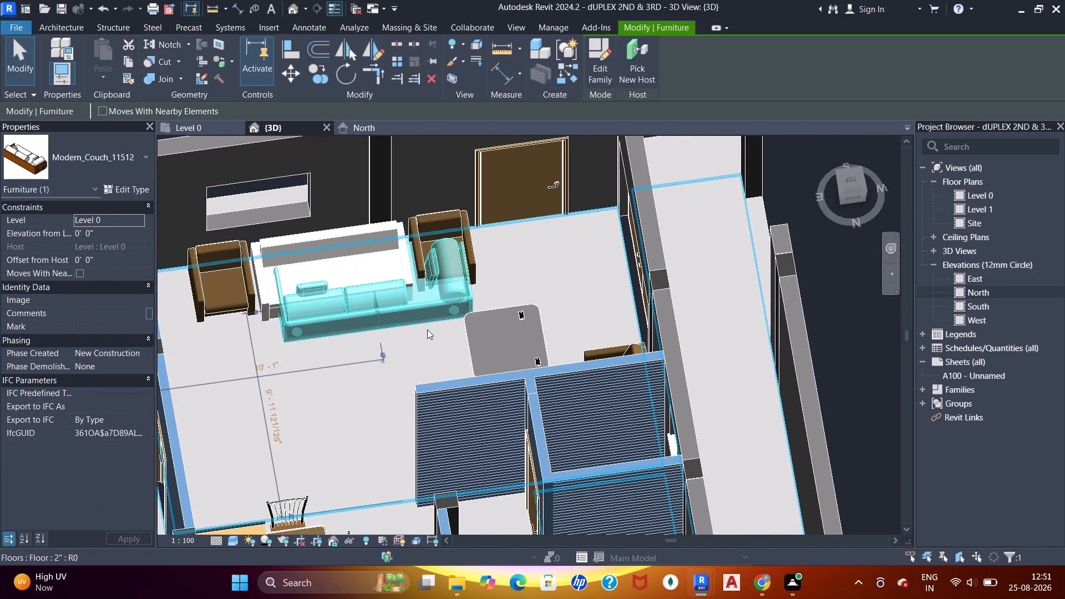
pyautogui.press('Delete')
pyautogui.scroll(-3, 423, 326)
pyautogui.keyDown('shift'); pyautogui.moveTo(425, 326); pyautogui.dragTo(446, 267, button='middle'); pyautogui.keyUp('shift')
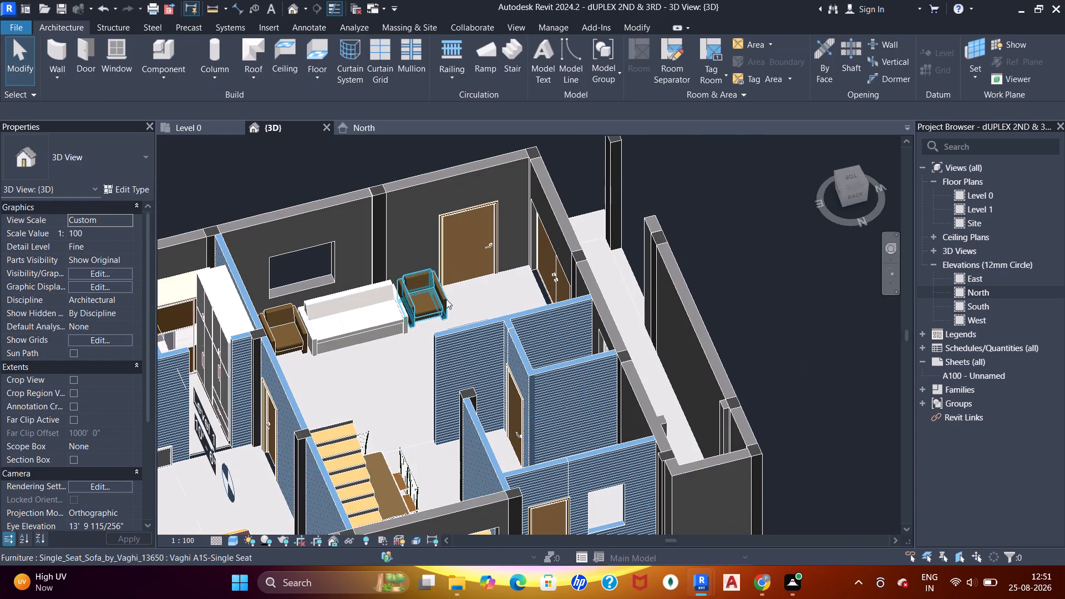
# Undo the deletion of Modern_Couch_11512 and delete the white sofa it overlaps between the two armchairs instead.
pyautogui.hotkey('ctrl', 'z')
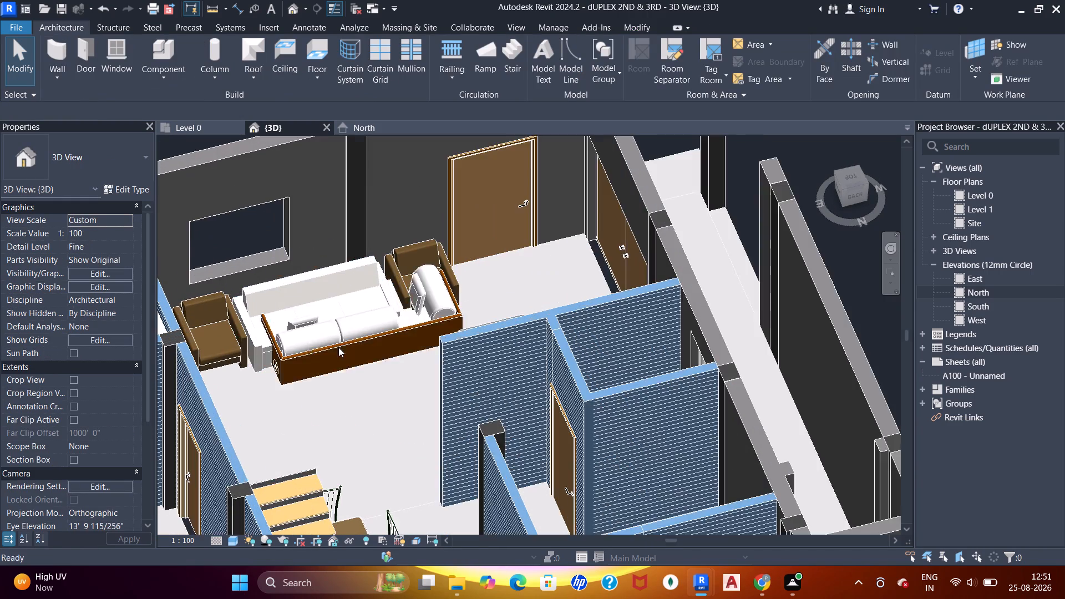
pyautogui.scroll(4, 316, 337)
pyautogui.press('Escape')
pyautogui.click(315, 254)
pyautogui.press('Delete')
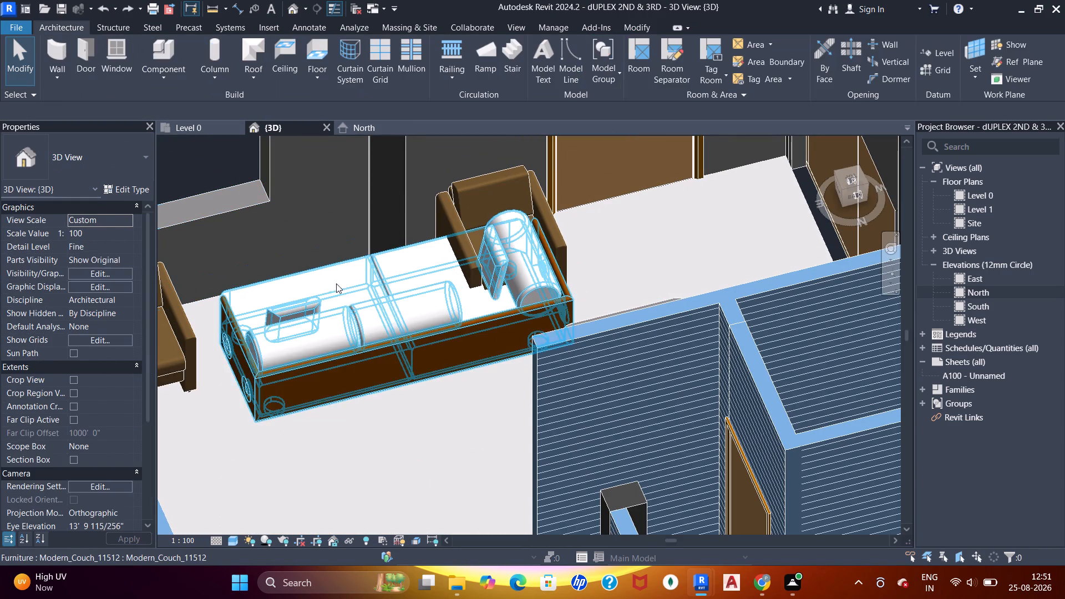
# Rotate Modern_Couch_11512 by 180 degrees so that its back faces the hall's outer wall.
pyautogui.click(357, 317)
pyautogui.press('space')
pyautogui.press('space')
pyautogui.scroll(-2, 348, 314)
pyautogui.moveTo(372, 293); pyautogui.dragTo(449, 217, button='middle')
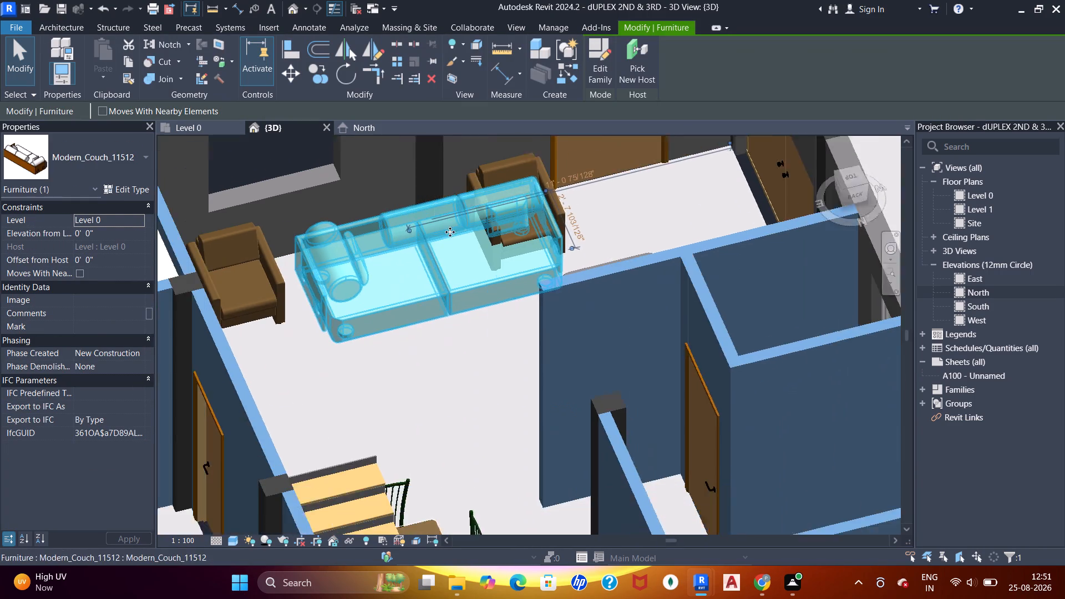
pyautogui.keyDown('shift'); pyautogui.moveTo(420, 333); pyautogui.dragTo(389, 357, button='middle'); pyautogui.keyUp('shift')
pyautogui.press('Escape')
# Nudge the armchair farther from the door away from the couch, toward the adjoining interior wall.
pyautogui.click(280, 247)
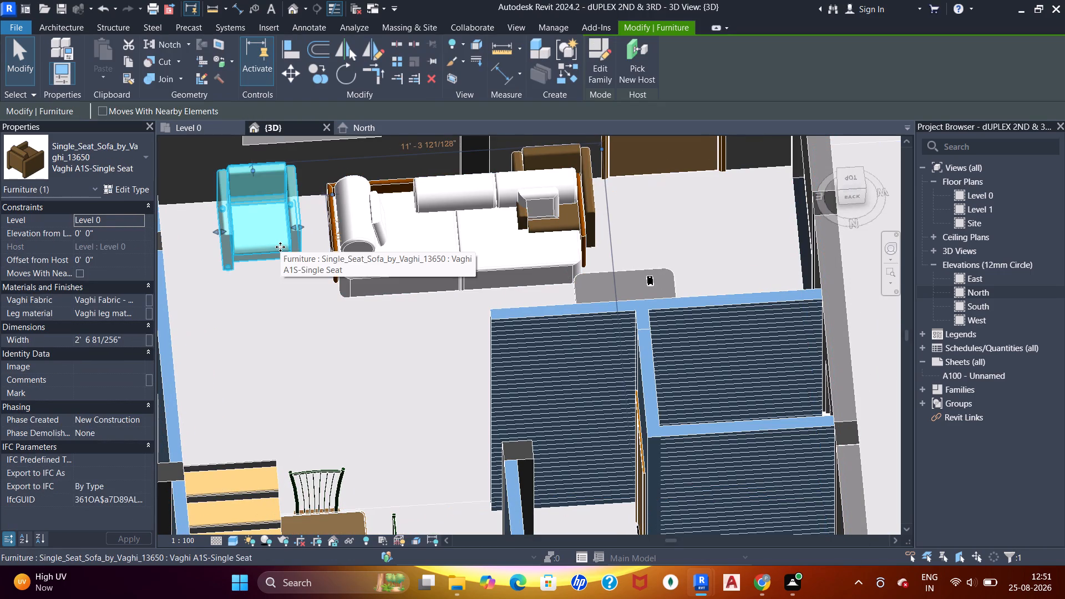
pyautogui.press('Left')
pyautogui.press('Left')
pyautogui.press('Left')
pyautogui.press('Left')
pyautogui.press('Left')
pyautogui.press('Left')
pyautogui.press('Left')
pyautogui.press('Left')
pyautogui.press('Left')
# Nudge Modern_Couch_11512 into the gap between the two armchairs and back toward the outer wall.
pyautogui.click(359, 256)
pyautogui.press('Left')
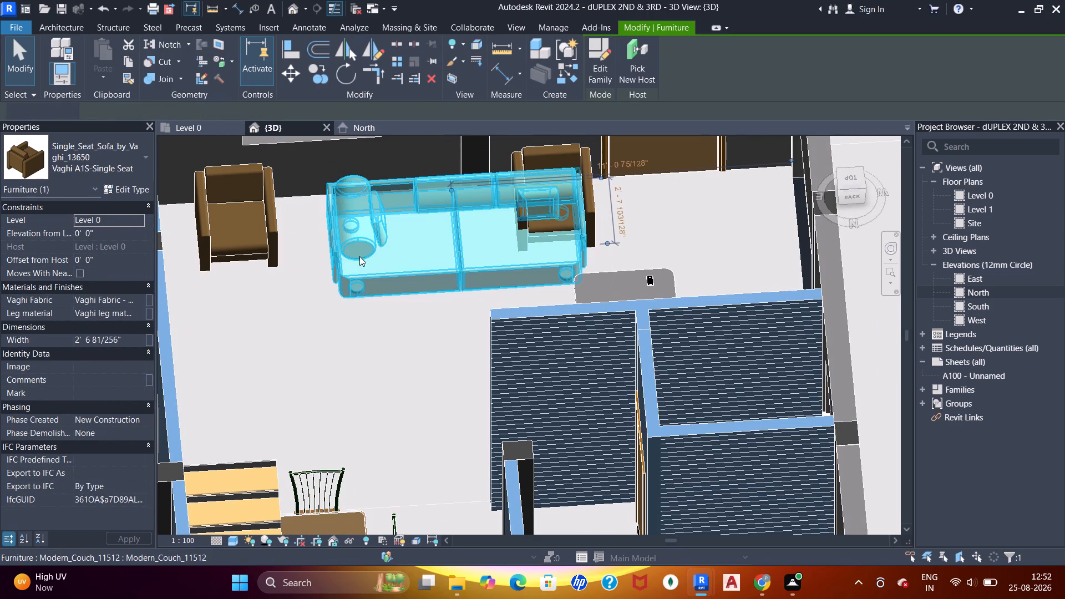
pyautogui.press('Left')
pyautogui.press('Left')
pyautogui.press('Left')
pyautogui.press('Left')
pyautogui.press('Left')
pyautogui.press('Left')
pyautogui.press('Left')
pyautogui.press('Left')
pyautogui.press('Left')
pyautogui.press('Left')
pyautogui.press('Left')
pyautogui.press('Left')
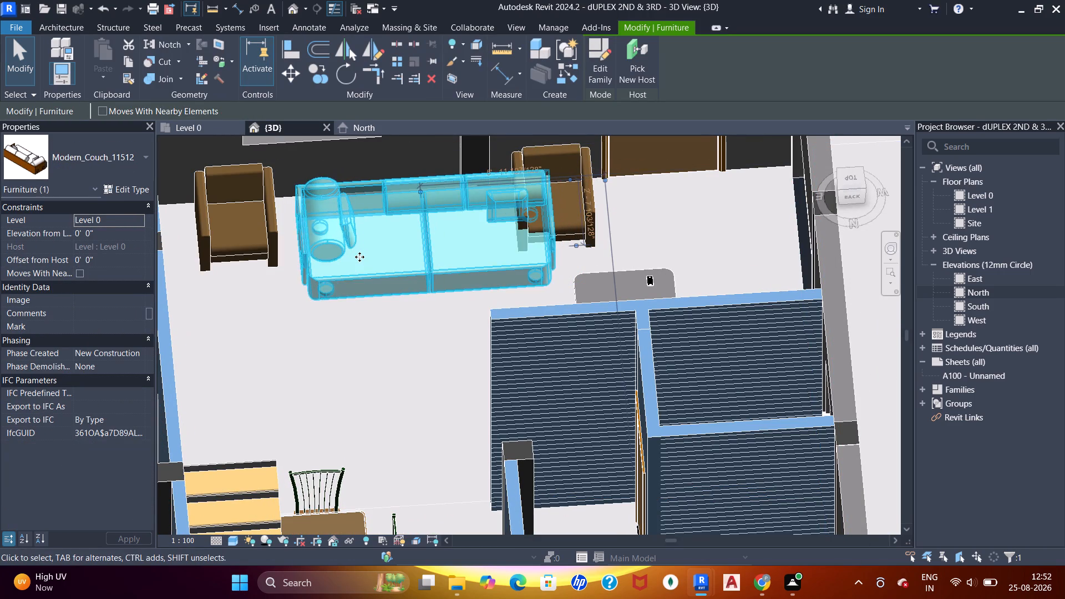
pyautogui.press('Left')
pyautogui.press('Left')
pyautogui.press('Left')
pyautogui.press('Left')
pyautogui.press('Left')
pyautogui.press('Up')
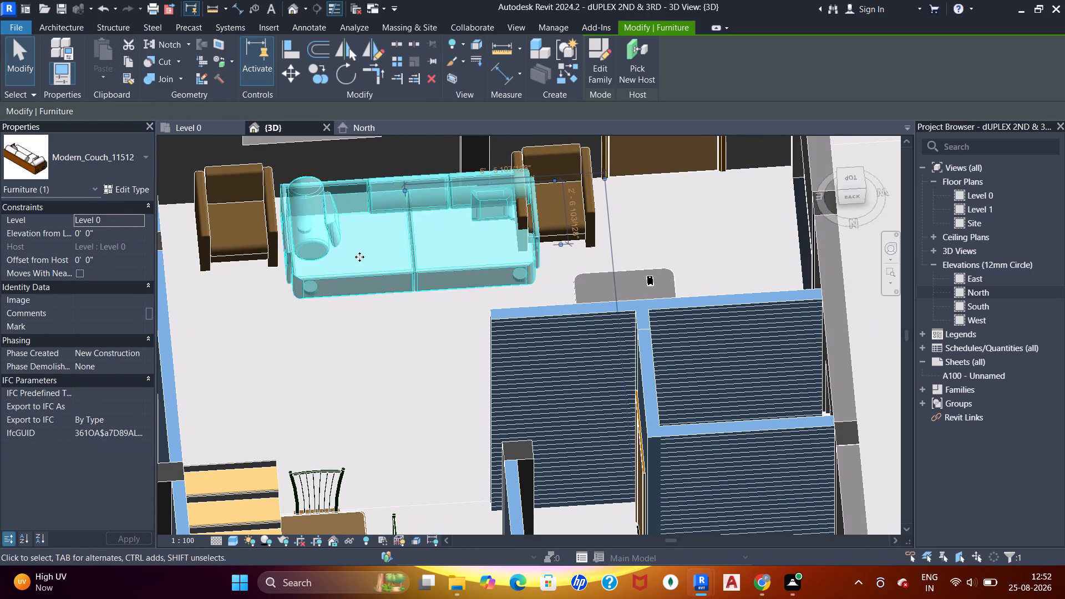
pyautogui.press('Up')
pyautogui.press('Up')
pyautogui.press('Up')
pyautogui.press('Left')
pyautogui.press('Left')
pyautogui.press('Left')
pyautogui.press('Up')
pyautogui.press('Up')
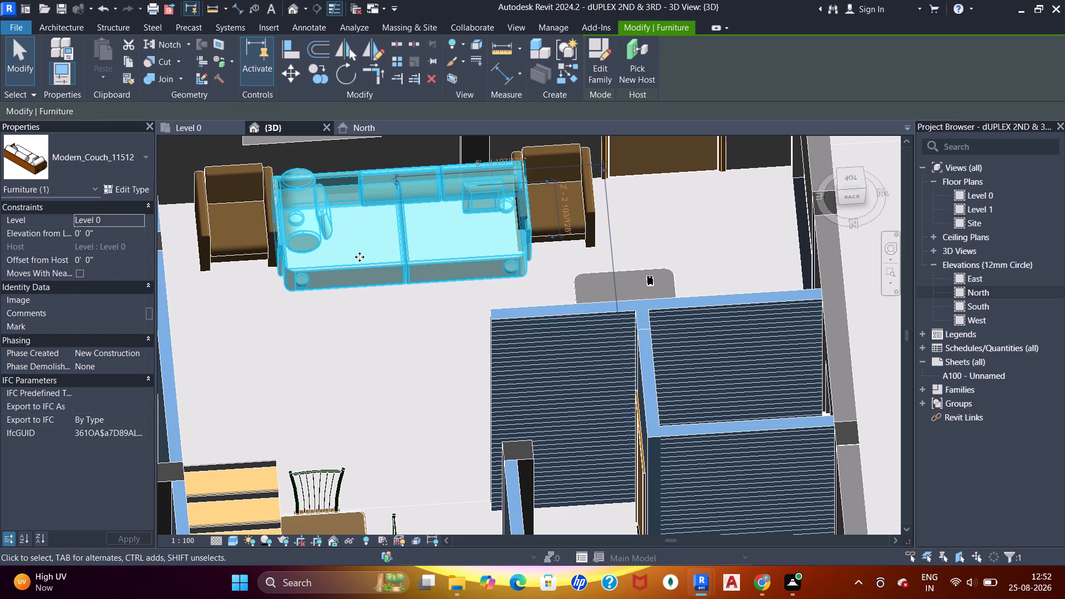
pyautogui.press('Up')
pyautogui.press('Up')
pyautogui.press('Up')
pyautogui.press('Left')
# Nudge the armchair farther from the door a little more toward the interior wall to clear the couch.
pyautogui.click(240, 241)
pyautogui.press('Left')
pyautogui.press('Left')
pyautogui.press('Left')
pyautogui.press('Left')
pyautogui.press('Left')
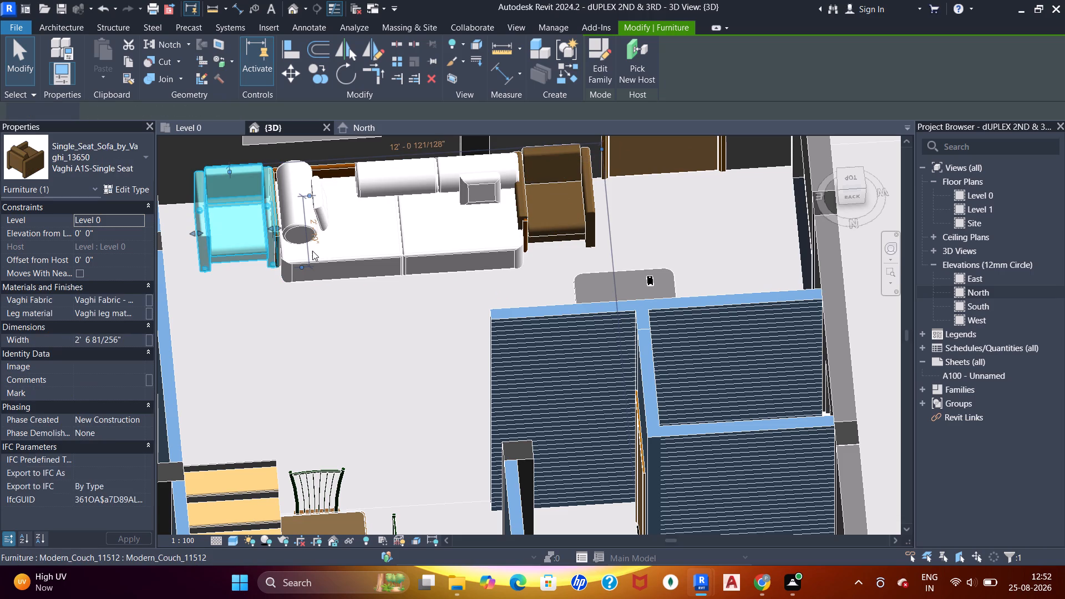
pyautogui.press('Left')
pyautogui.press('Left')
# Fine-position Modern_Couch_11512 between the armchairs, closer to the outer wall, and check the arrangement from several angles.
pyautogui.click(314, 251)
pyautogui.press('Up')
pyautogui.press('Up')
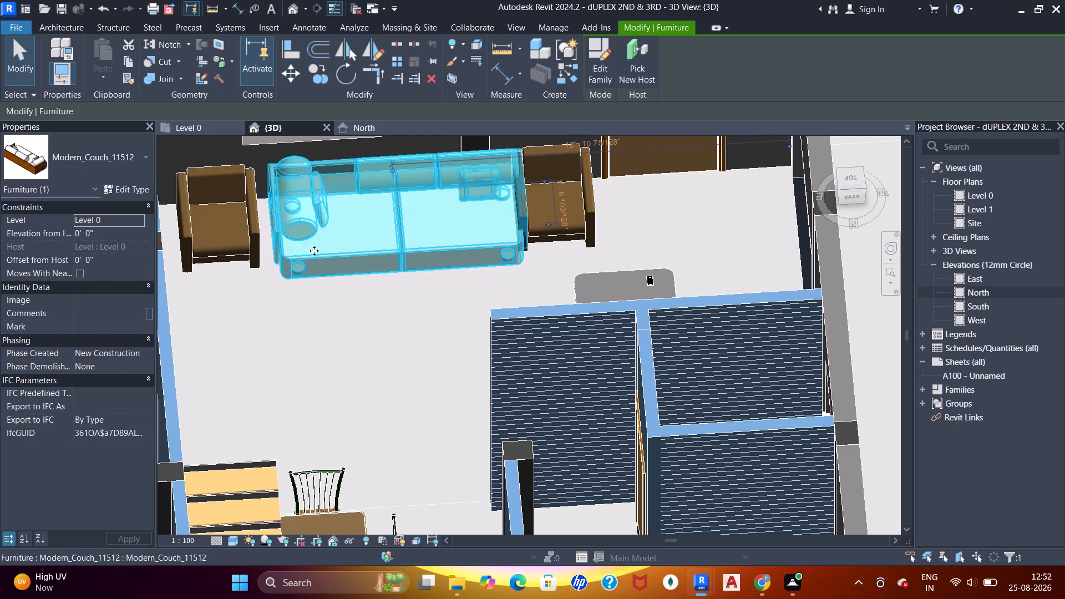
pyautogui.press('Left')
pyautogui.press('Left')
pyautogui.press('Left')
pyautogui.press('Left')
pyautogui.scroll(-3, 314, 251)
pyautogui.keyDown('shift'); pyautogui.moveTo(320, 250); pyautogui.dragTo(320, 254, button='middle'); pyautogui.keyUp('shift')
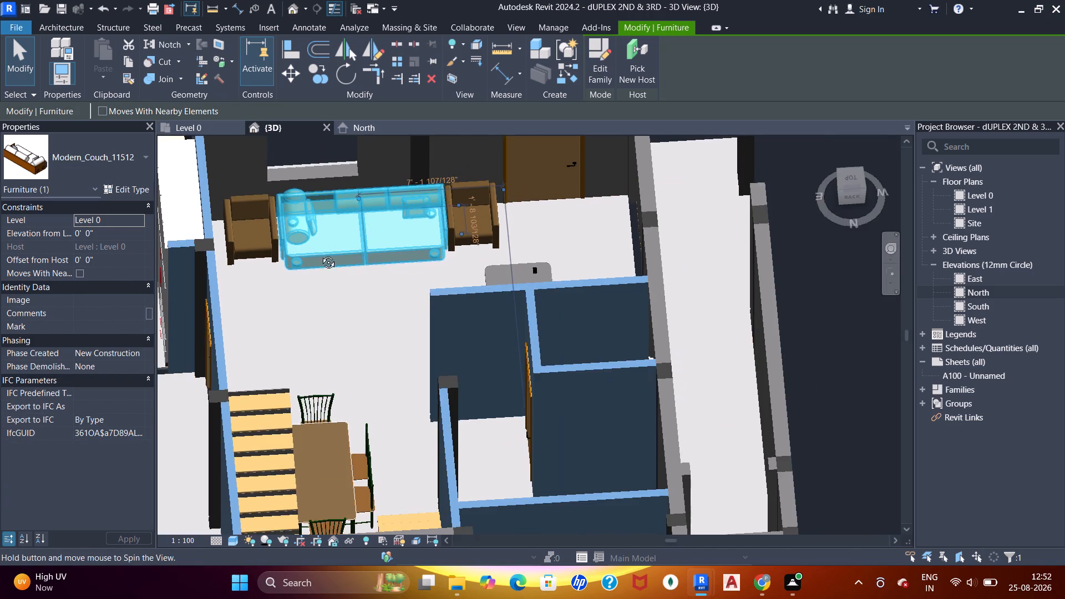
pyautogui.keyDown('shift'); pyautogui.moveTo(320, 254); pyautogui.dragTo(321, 366, button='middle'); pyautogui.keyUp('shift')
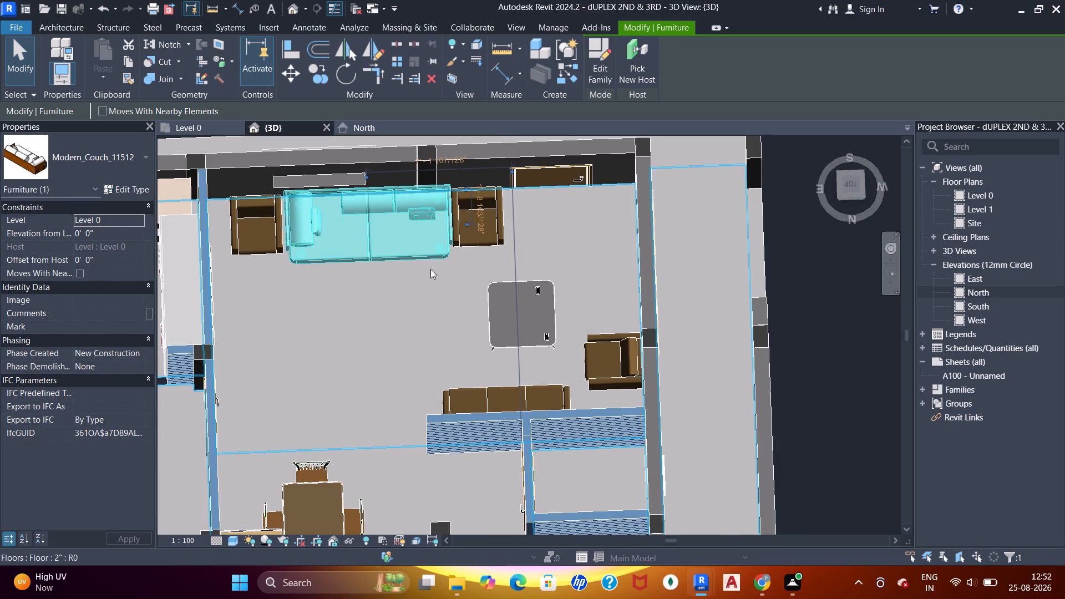
pyautogui.press('Left')
pyautogui.press('Escape')
pyautogui.keyDown('shift'); pyautogui.moveTo(422, 250); pyautogui.dragTo(445, 203, button='middle'); pyautogui.keyUp('shift')
pyautogui.keyDown('shift'); pyautogui.moveTo(440, 267); pyautogui.dragTo(399, 235, button='middle'); pyautogui.keyUp('shift')
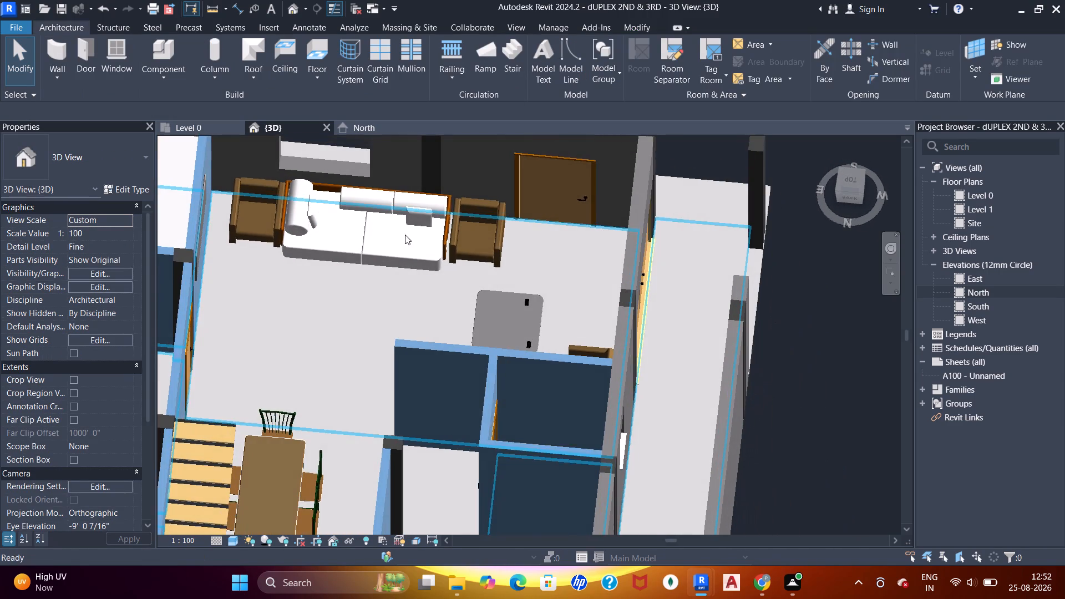
pyautogui.scroll(-5, 444, 258)
pyautogui.keyDown('shift'); pyautogui.moveTo(358, 270); pyautogui.dragTo(510, 285, button='middle'); pyautogui.keyUp('shift')
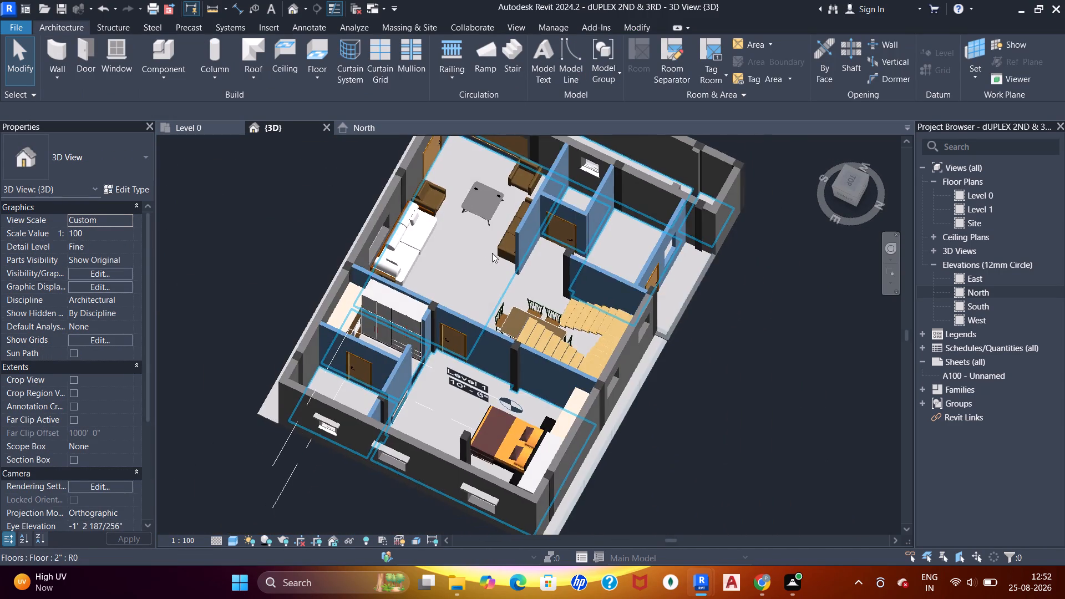
pyautogui.keyDown('shift'); pyautogui.moveTo(452, 240); pyautogui.dragTo(515, 219, button='middle'); pyautogui.keyUp('shift')
# In the Level 0 plan, copy the coffee table's upper-left phone to the table's upper-right and lower-right corners.
pyautogui.click(199, 122)
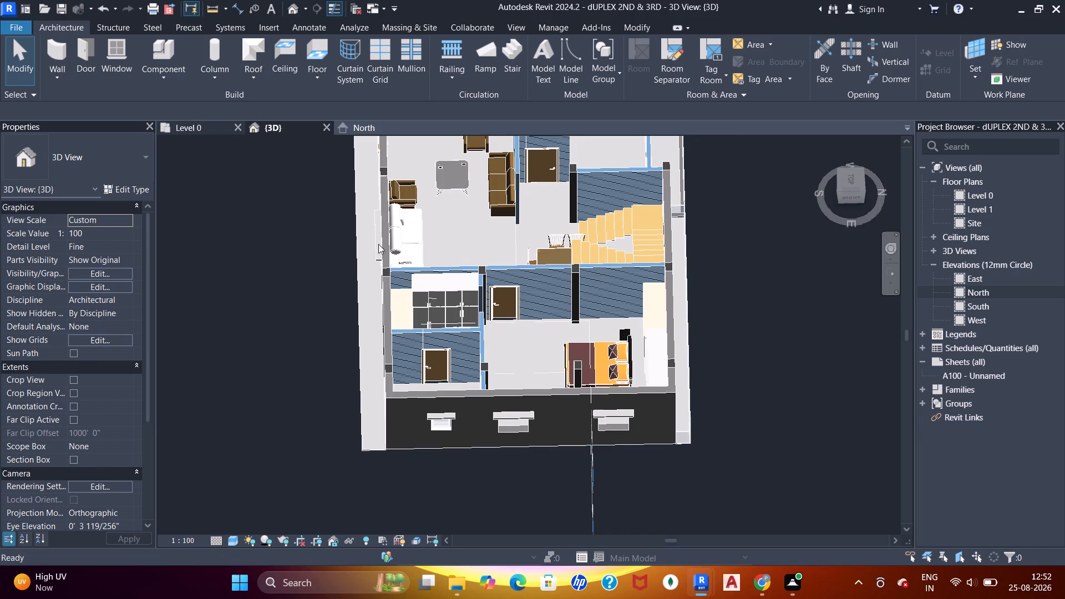
pyautogui.click(169, 52)
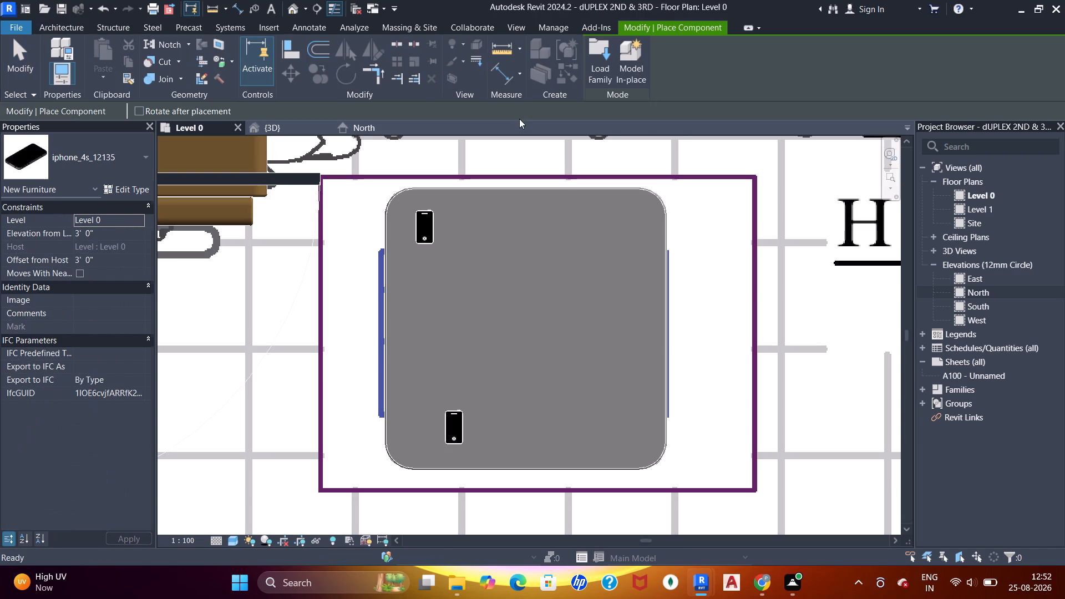
pyautogui.press('Escape')
pyautogui.press('Escape')
pyautogui.click(430, 240)
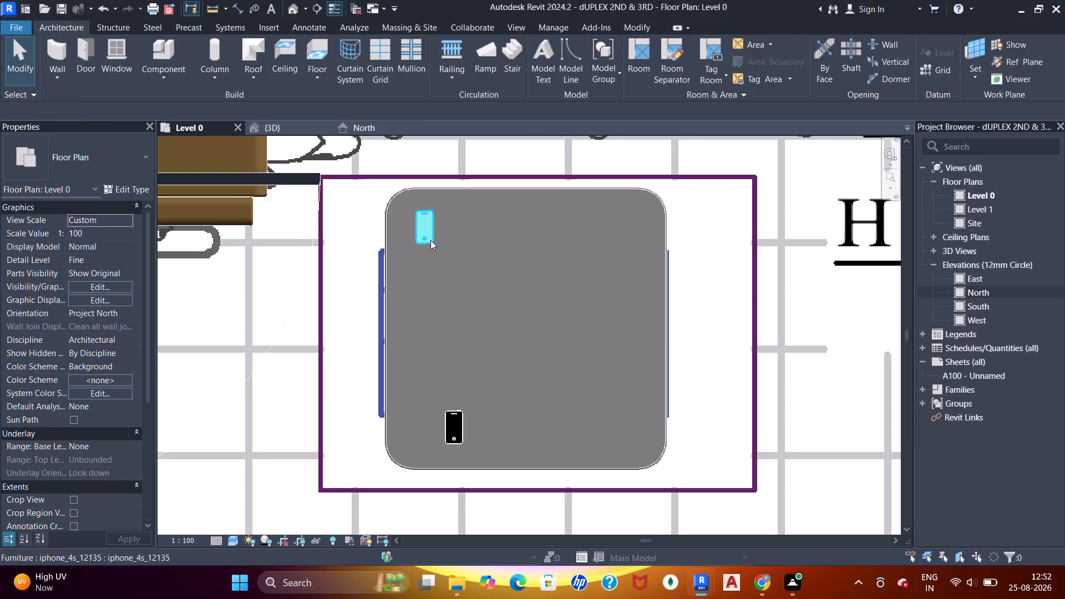
pyautogui.click(324, 82)
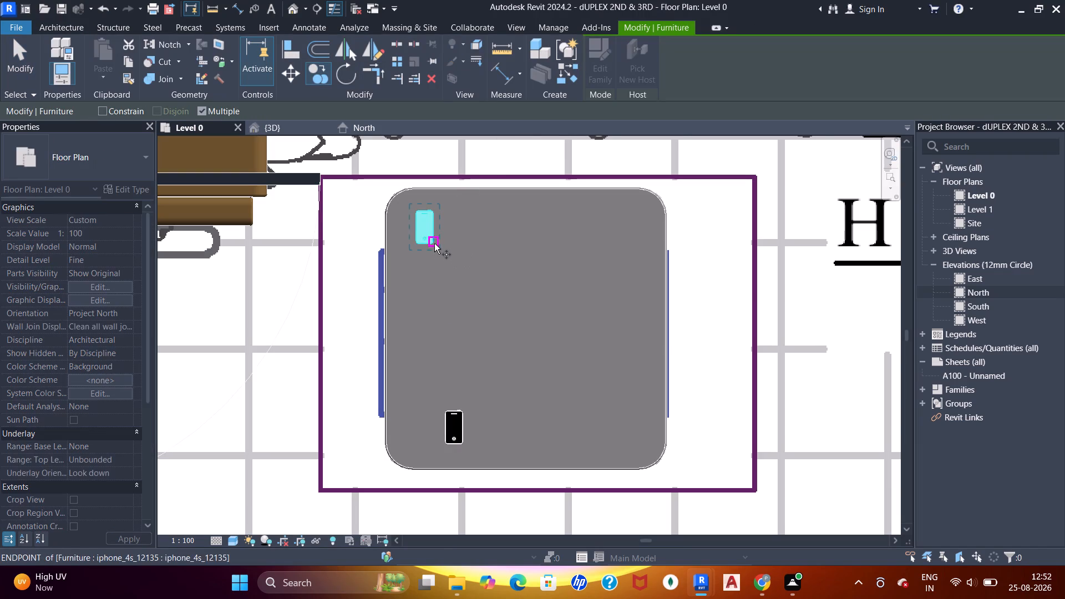
pyautogui.click(434, 243)
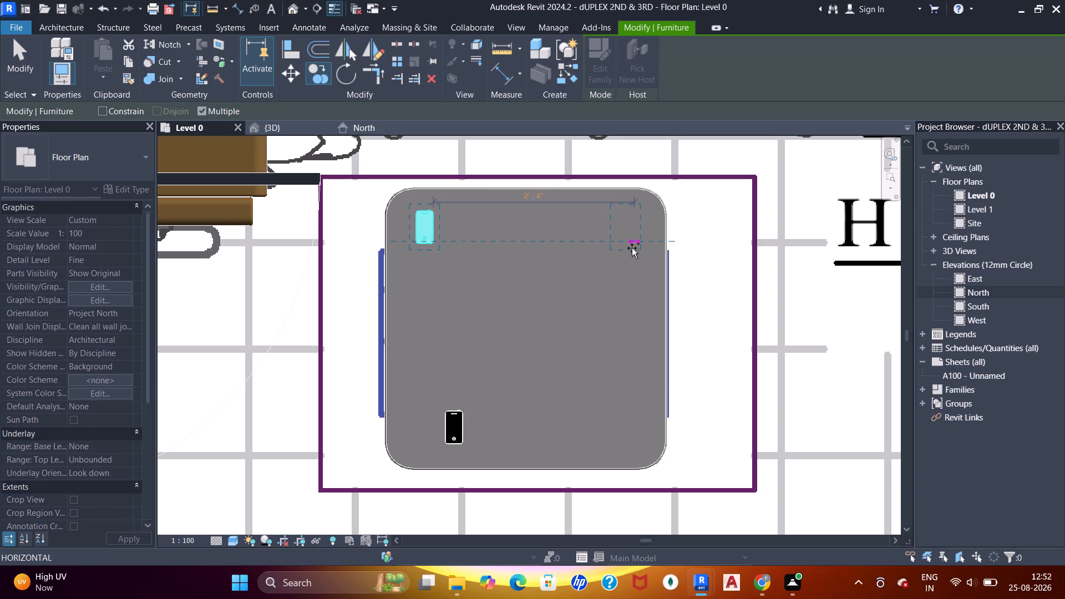
pyautogui.moveTo(632, 248); pyautogui.dragTo(625, 252)
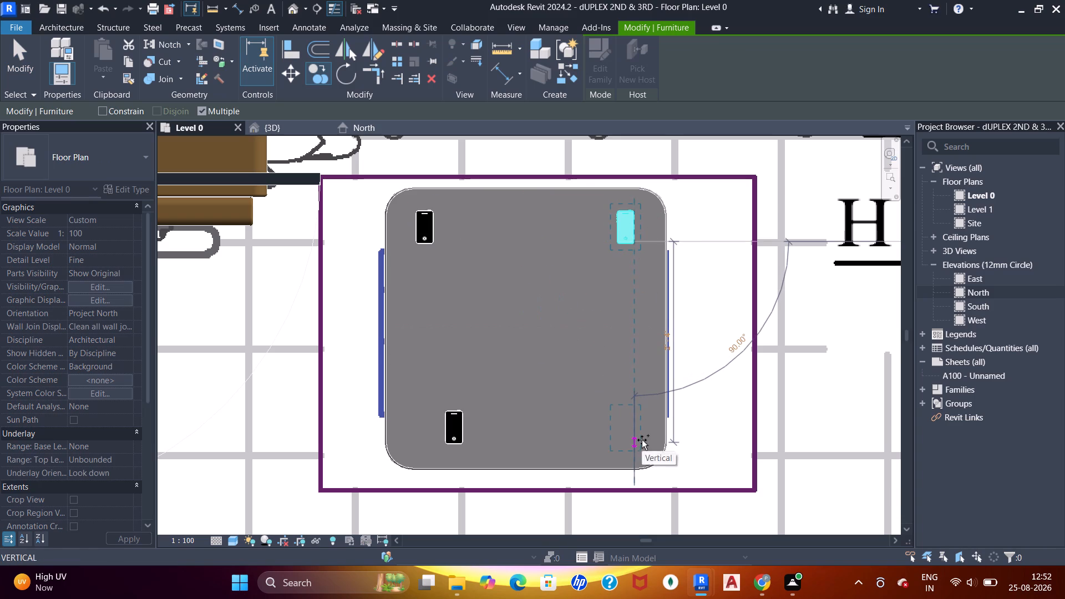
pyautogui.click(642, 439)
pyautogui.press('Escape')
pyautogui.press('Escape')
pyautogui.press('Escape')
pyautogui.press('Escape')
pyautogui.press('Escape')
# Nudge the coffee table's lower-left phone sideways to line up with the phone at the upper-left corner.
pyautogui.click(461, 435)
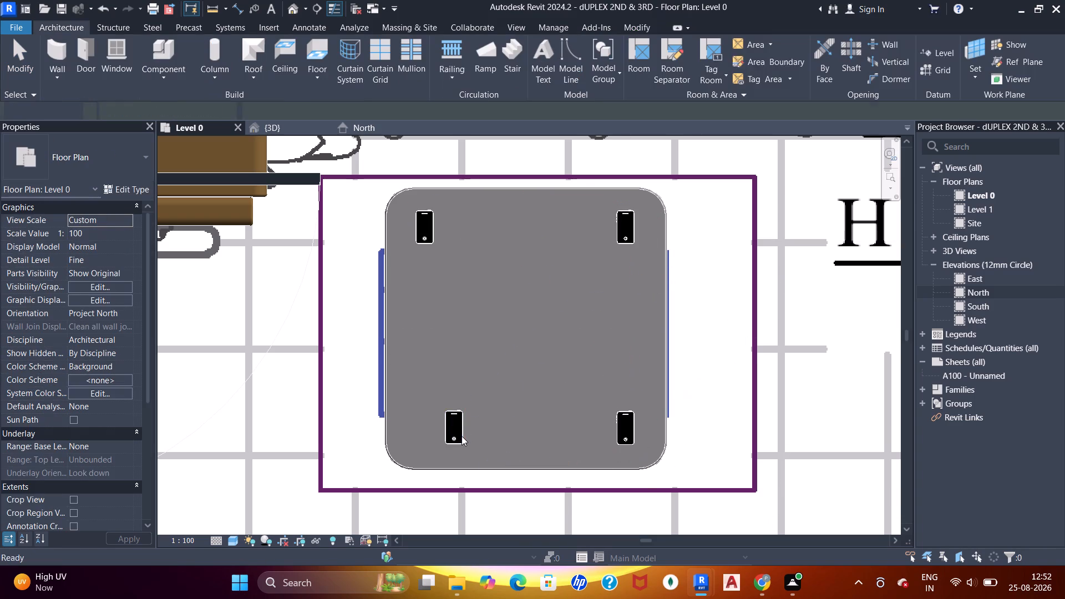
pyautogui.click(459, 444)
pyautogui.press('Left')
pyautogui.press('Left')
pyautogui.press('Left')
pyautogui.press('Left')
pyautogui.press('Left')
pyautogui.press('Left')
pyautogui.press('Left')
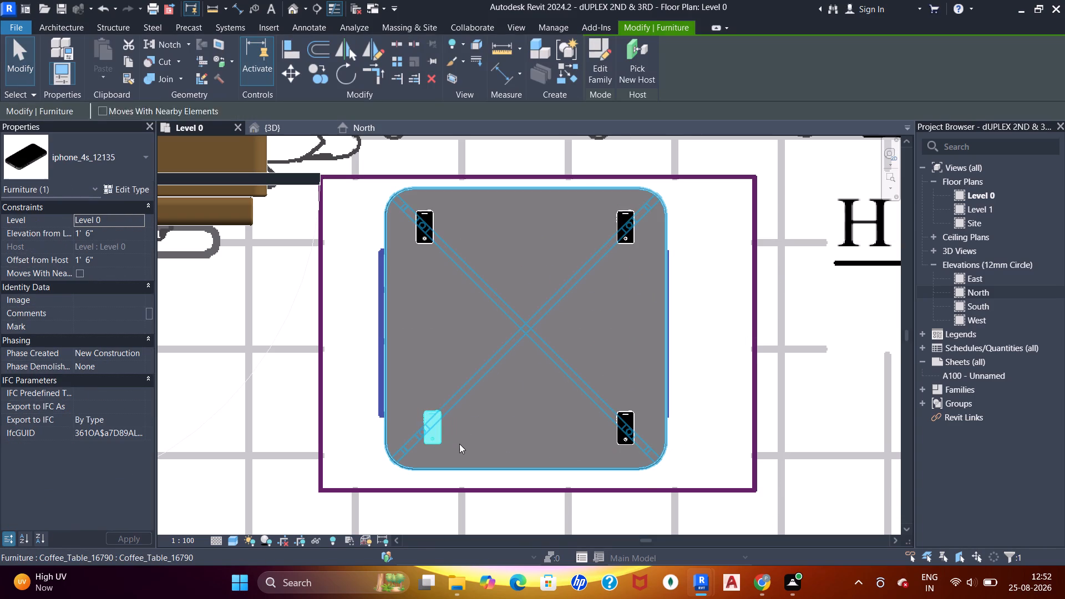
pyautogui.press('Left')
pyautogui.press('Escape')
# Move the coffee table's upper-right phone beside the upper-left one, keeping the two in line.
pyautogui.scroll(-2, 519, 230)
pyautogui.moveTo(526, 209); pyautogui.dragTo(523, 237, button='middle')
pyautogui.scroll(2, 496, 249)
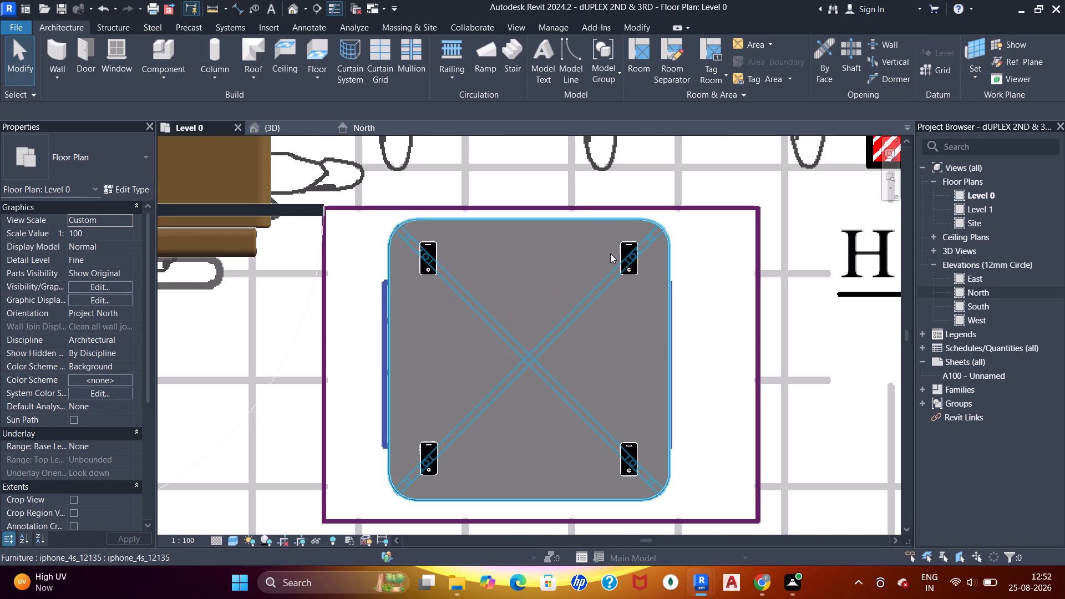
pyautogui.click(617, 254)
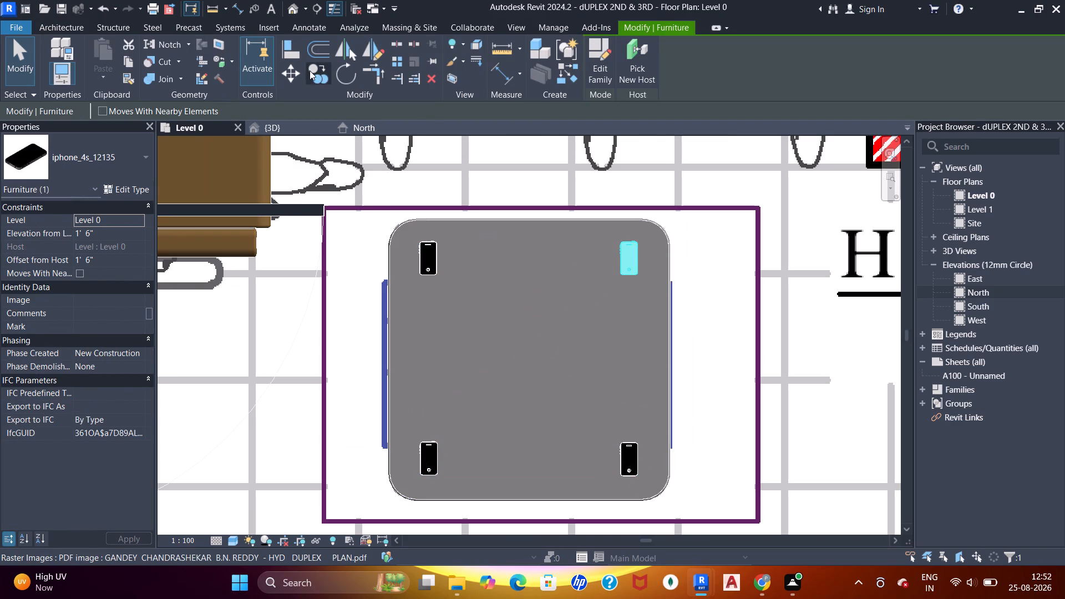
pyautogui.click(279, 73)
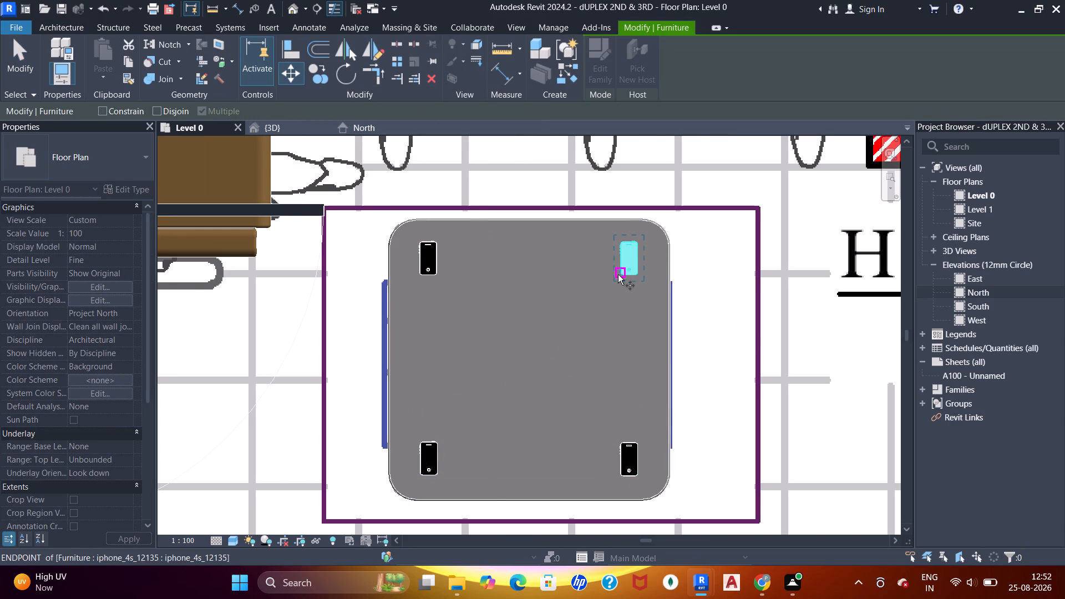
pyautogui.click(618, 275)
pyautogui.click(456, 272)
pyautogui.press('Escape')
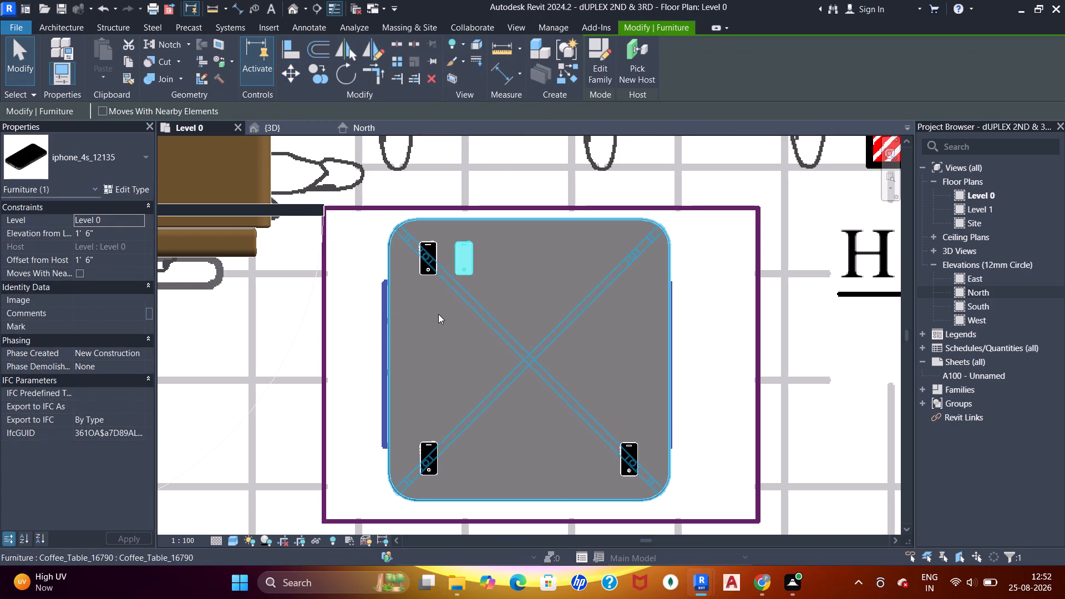
pyautogui.press('Escape')
# Move the coffee table's lower-right phone beside the lower-left one, keeping the two in line.
pyautogui.scroll(4, 448, 294)
pyautogui.scroll(-4, 455, 295)
pyautogui.moveTo(471, 303); pyautogui.dragTo(466, 240, button='middle')
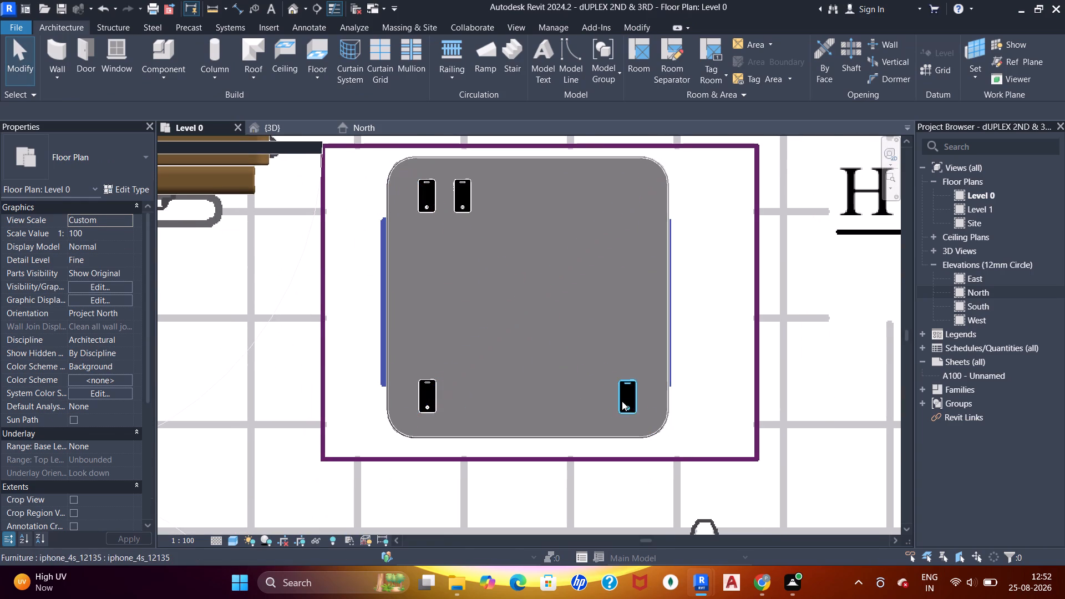
pyautogui.click(630, 402)
pyautogui.moveTo(630, 398); pyautogui.dragTo(452, 396)
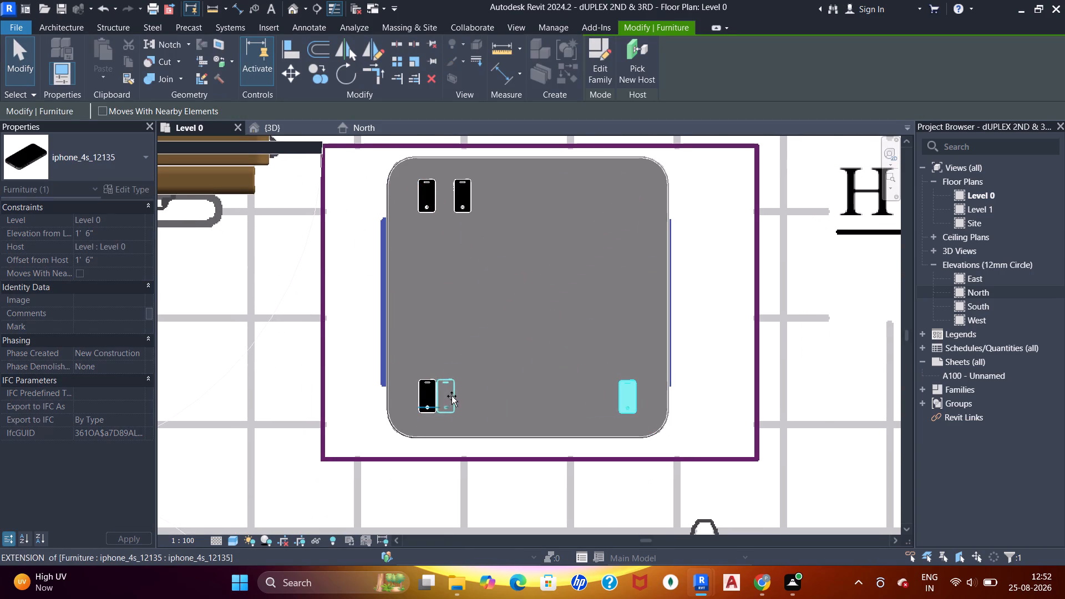
pyautogui.moveTo(452, 396); pyautogui.dragTo(463, 397)
pyautogui.press('Escape')
pyautogui.press('Escape')
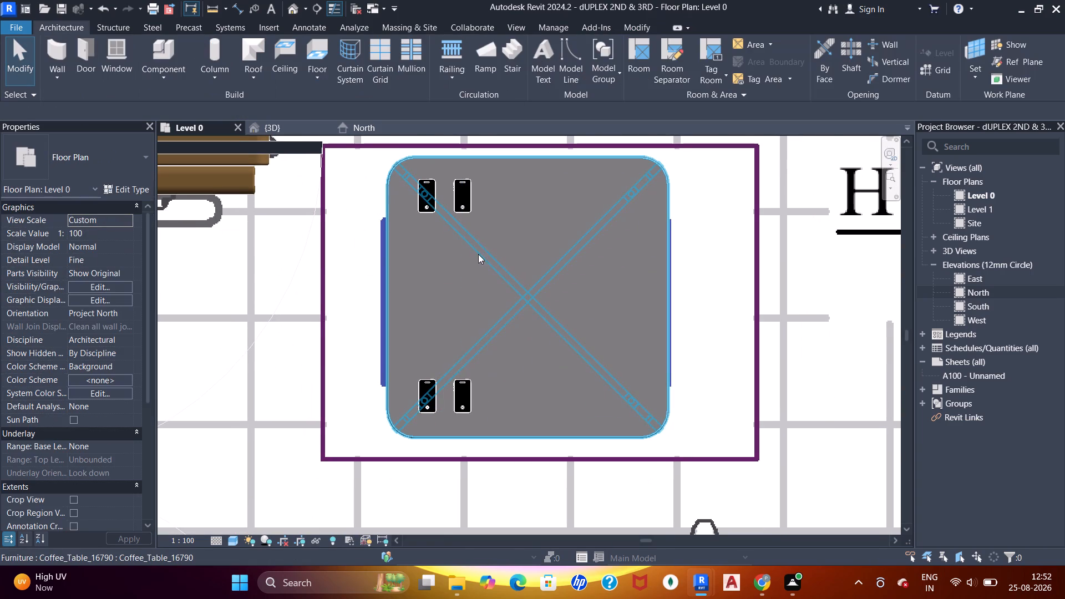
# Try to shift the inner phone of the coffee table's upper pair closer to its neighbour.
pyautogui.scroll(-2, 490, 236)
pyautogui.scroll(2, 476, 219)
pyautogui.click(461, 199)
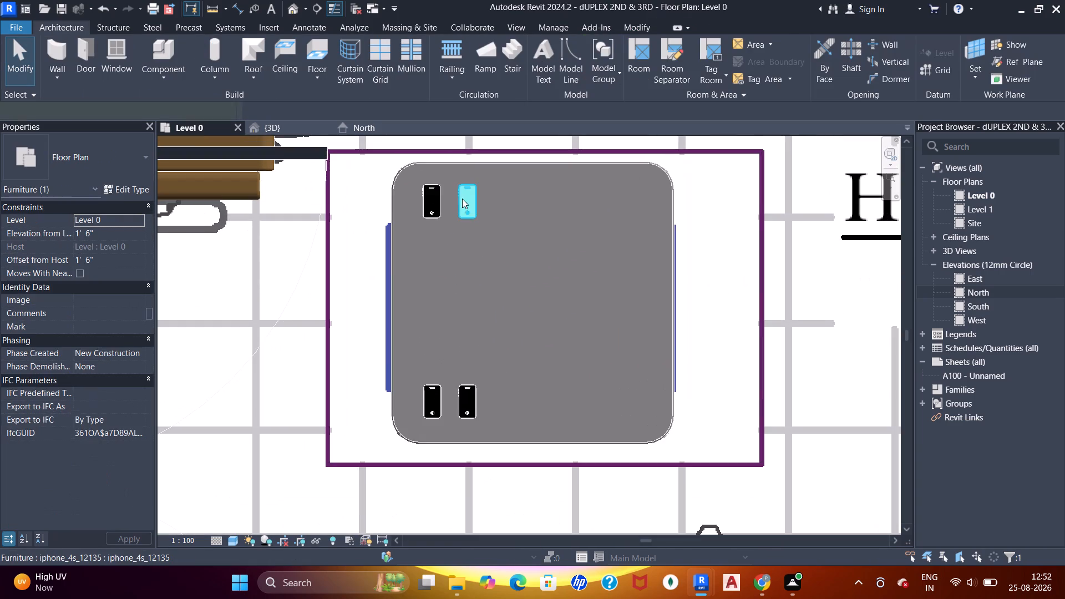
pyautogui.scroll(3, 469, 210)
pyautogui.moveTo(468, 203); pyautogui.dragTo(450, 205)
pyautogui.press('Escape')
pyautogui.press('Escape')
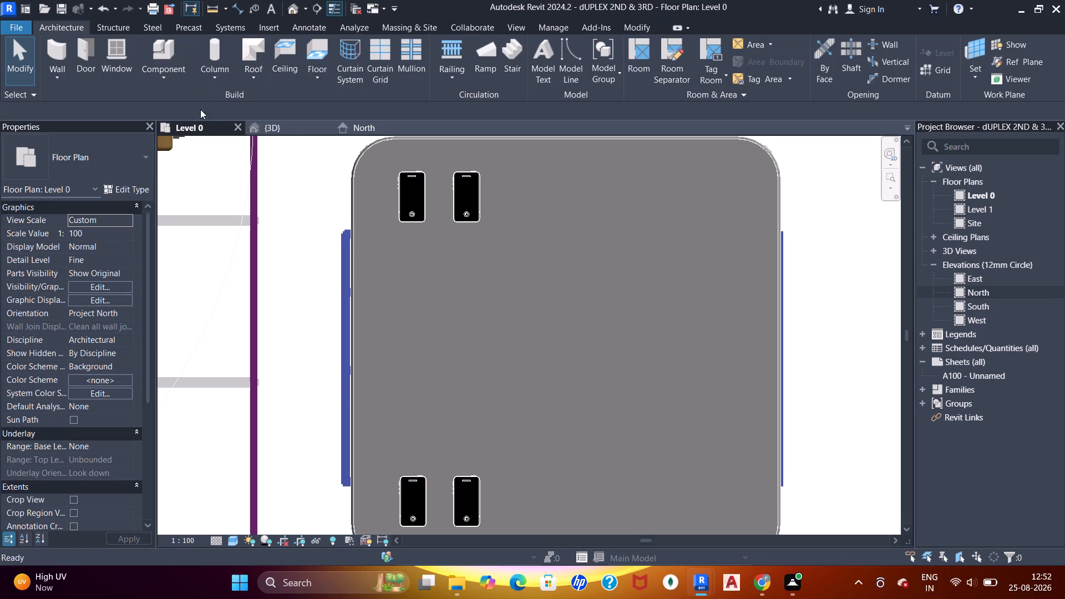
# Start loading a component family and preview the candidates in New folder (3), from Home_Office_18231 through 01_Computer_Furniture_11588.
pyautogui.moveTo(171, 57); pyautogui.dragTo(181, 54)
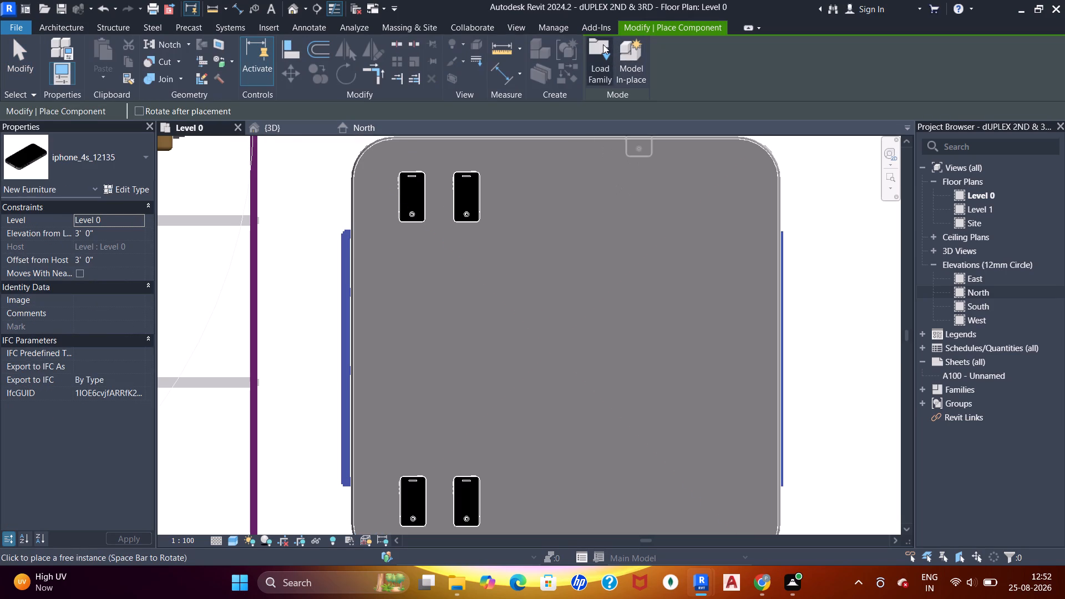
pyautogui.click(603, 44)
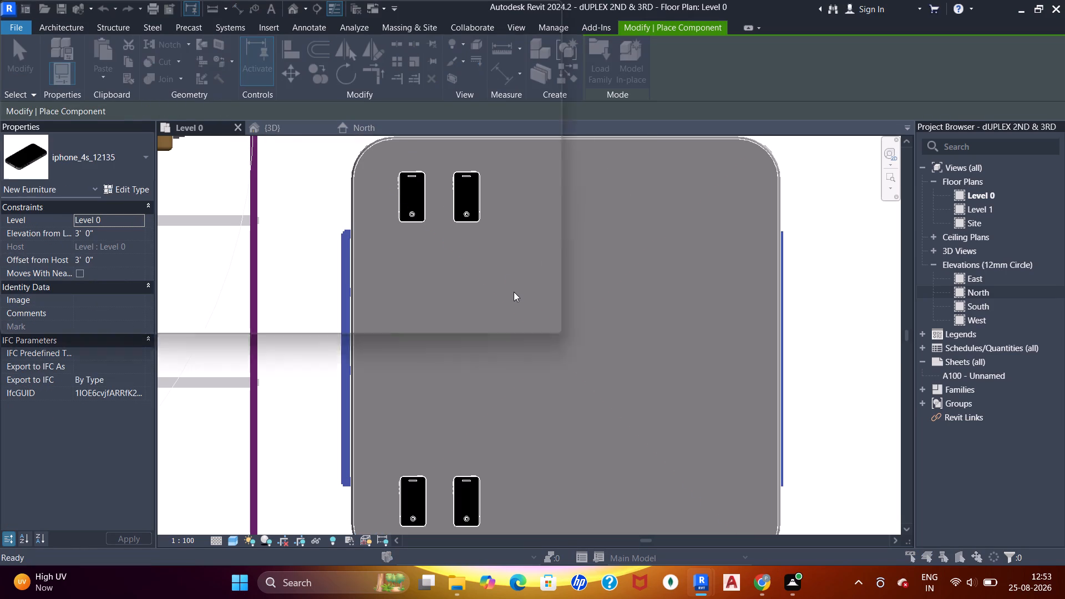
pyautogui.scroll(-5, 505, 298)
pyautogui.click(500, 381)
pyautogui.scroll(-3, 507, 384)
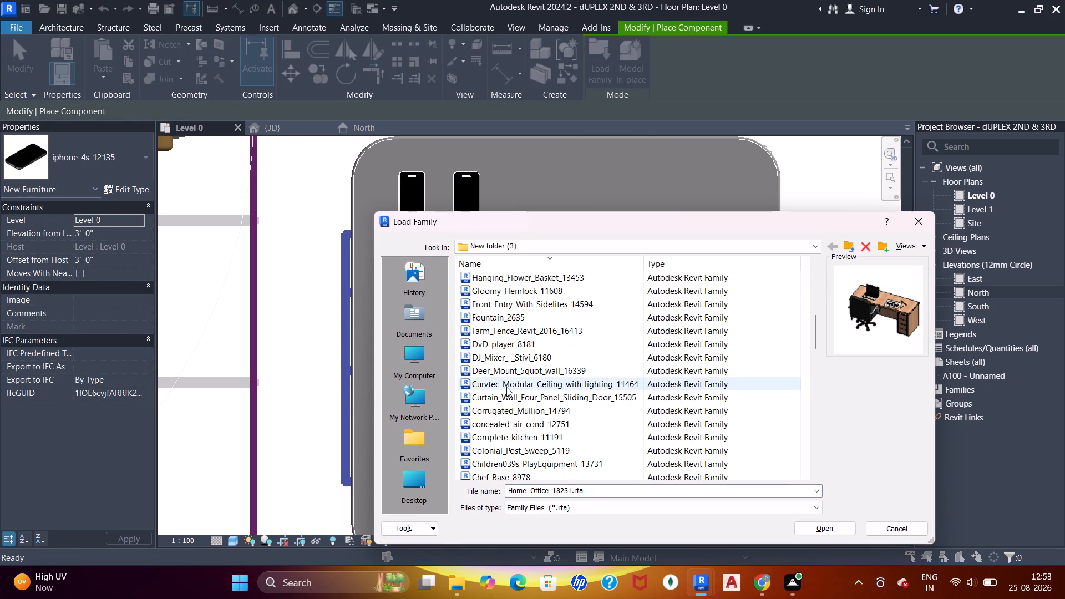
pyautogui.click(508, 320)
pyautogui.click(512, 301)
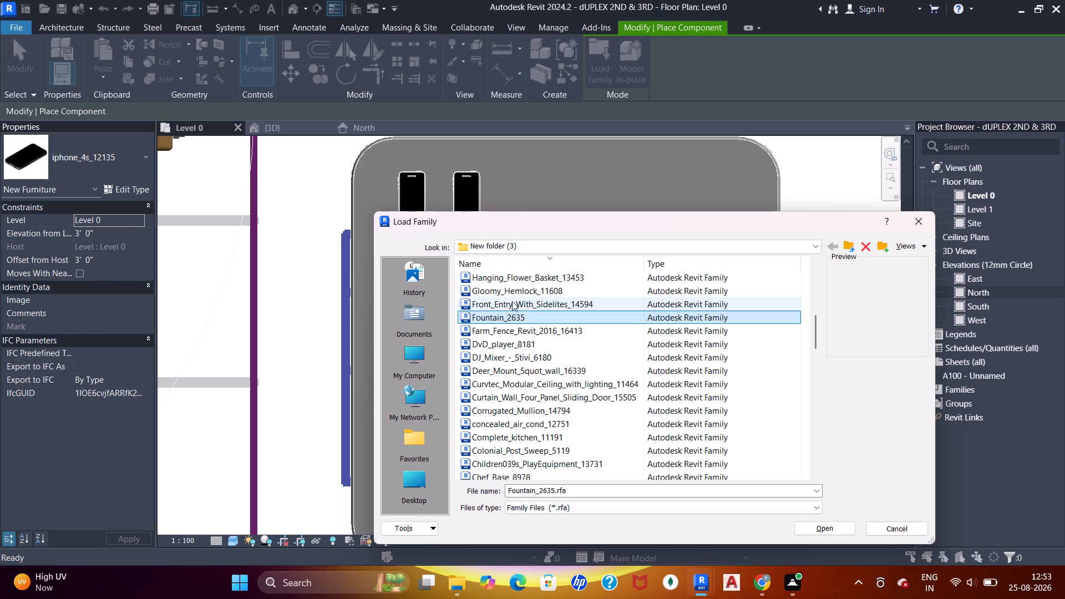
pyautogui.click(514, 344)
pyautogui.click(513, 366)
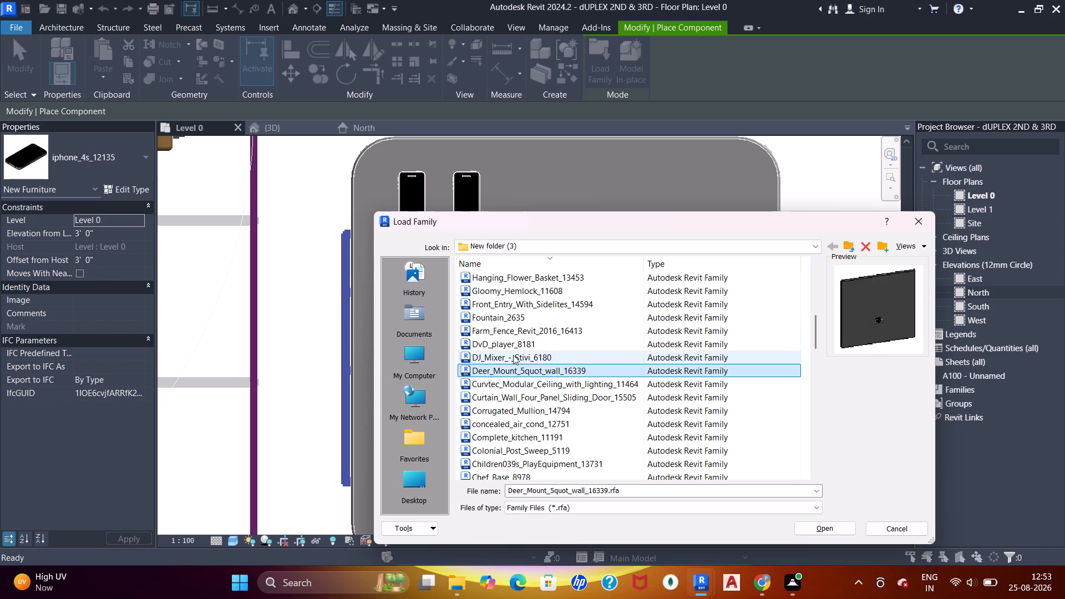
pyautogui.click(513, 355)
pyautogui.click(513, 394)
pyautogui.click(507, 380)
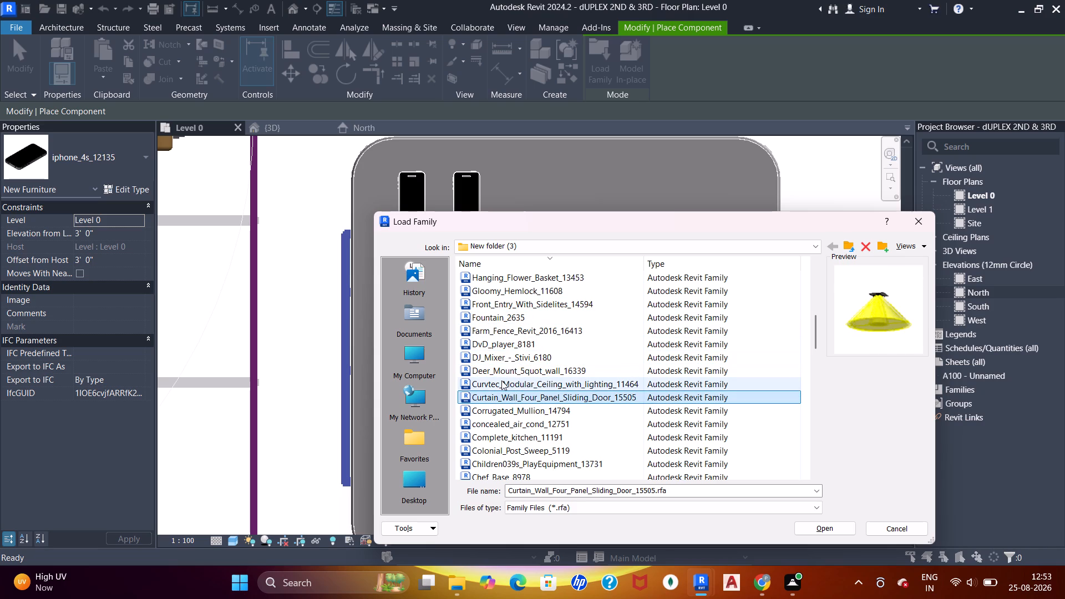
pyautogui.scroll(-1, 501, 380)
pyautogui.click(510, 366)
pyautogui.click(511, 359)
pyautogui.click(513, 392)
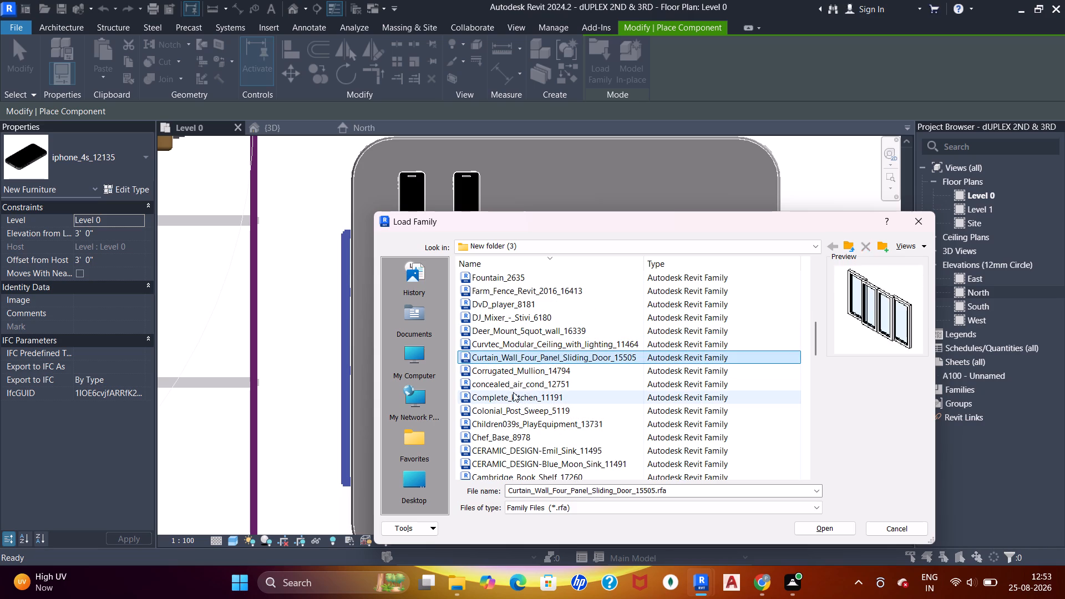
pyautogui.click(513, 384)
pyautogui.scroll(-2, 513, 384)
pyautogui.click(513, 363)
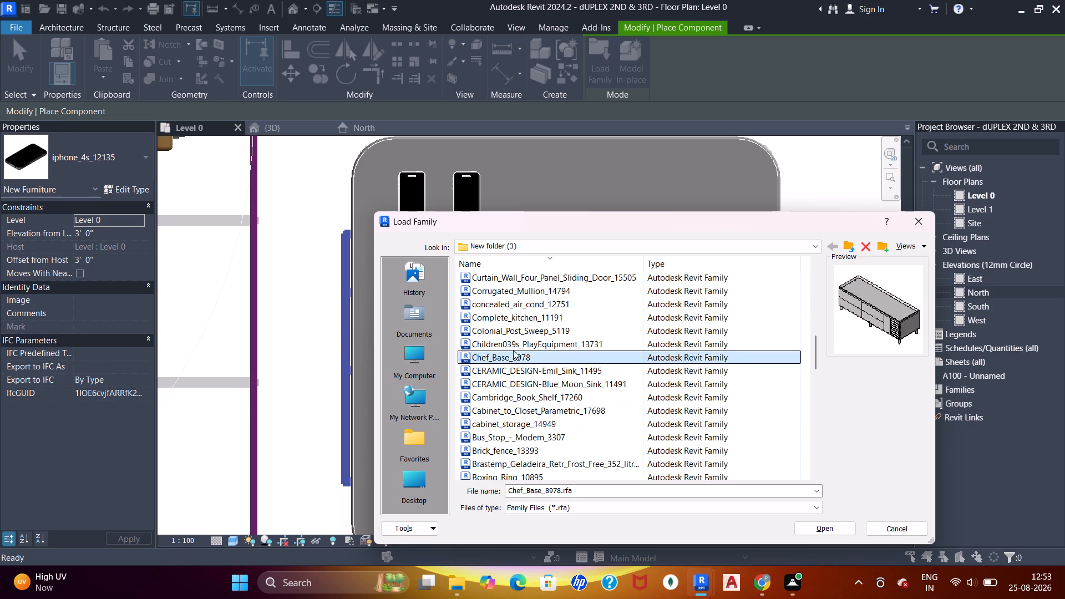
pyautogui.click(513, 348)
pyautogui.click(512, 331)
pyautogui.click(516, 361)
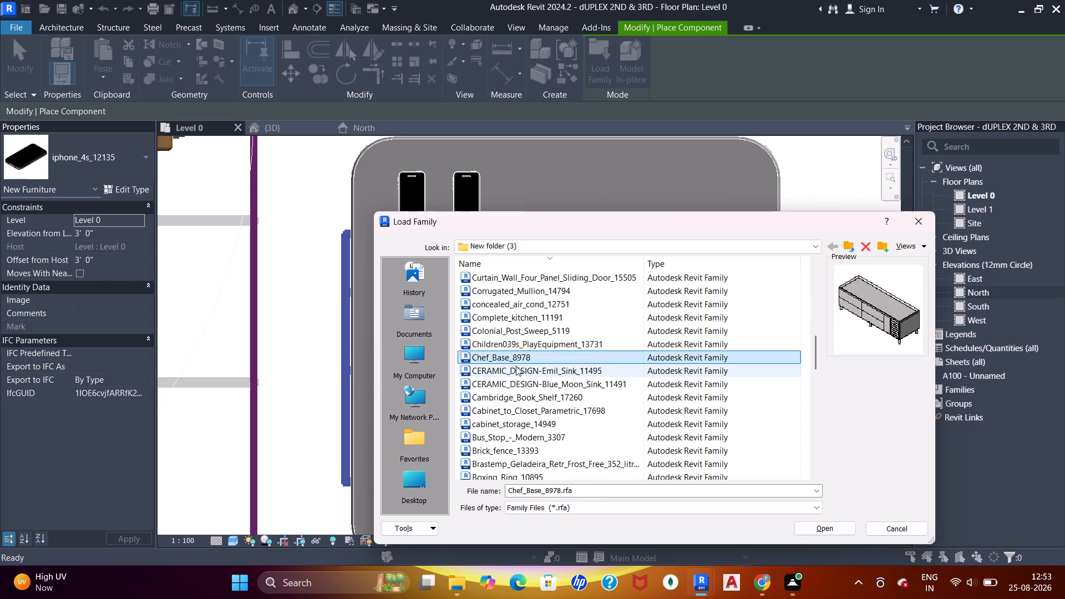
pyautogui.click(513, 374)
pyautogui.click(513, 382)
pyautogui.click(515, 394)
pyautogui.click(515, 407)
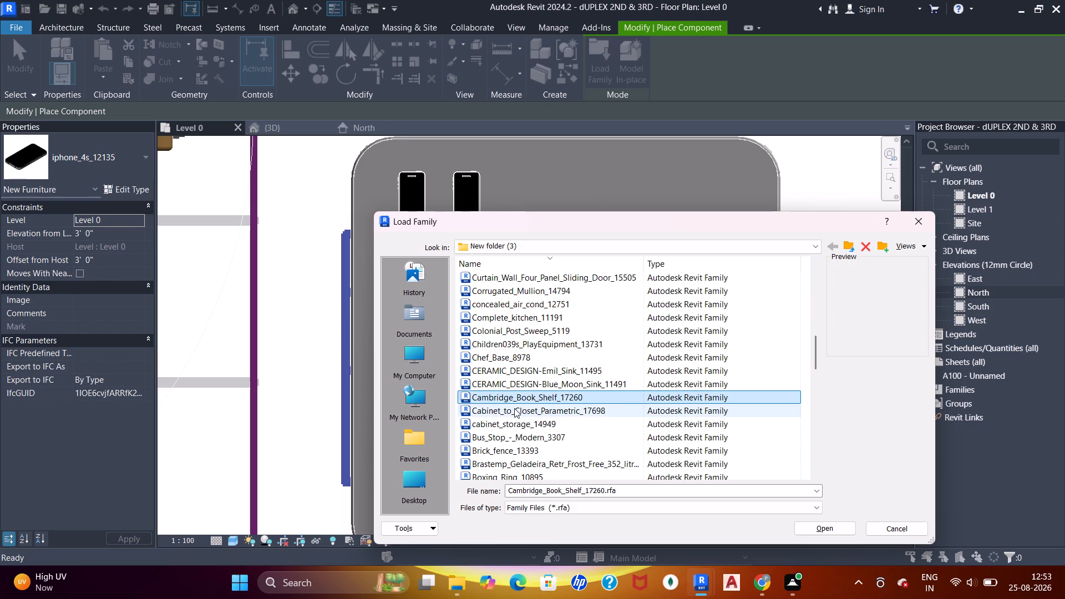
pyautogui.scroll(-1, 514, 410)
pyautogui.click(517, 382)
pyautogui.click(526, 357)
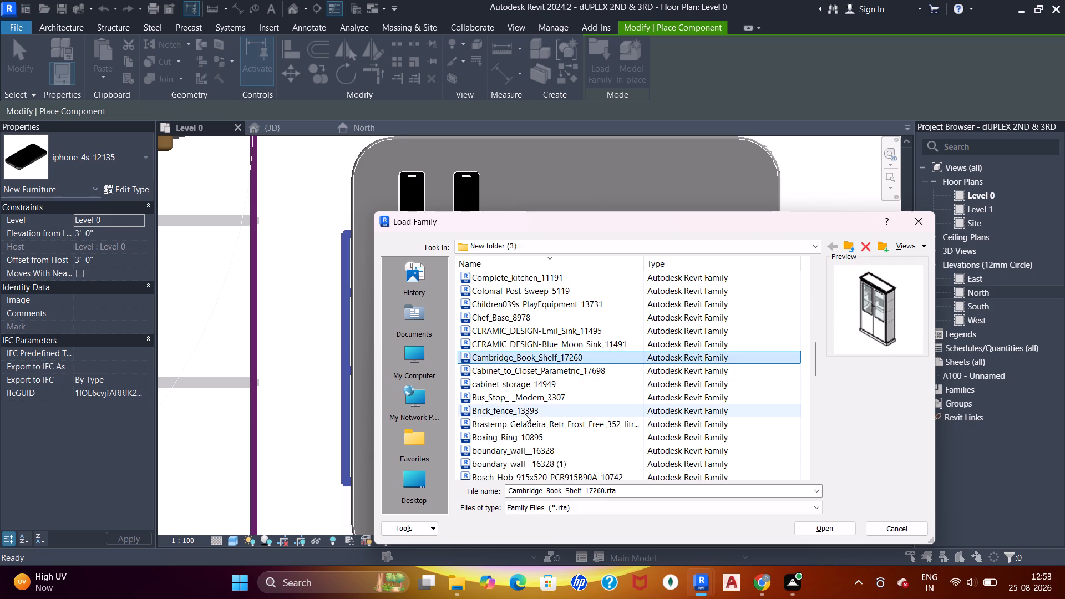
pyautogui.click(523, 414)
pyautogui.click(520, 399)
pyautogui.click(519, 420)
pyautogui.click(517, 409)
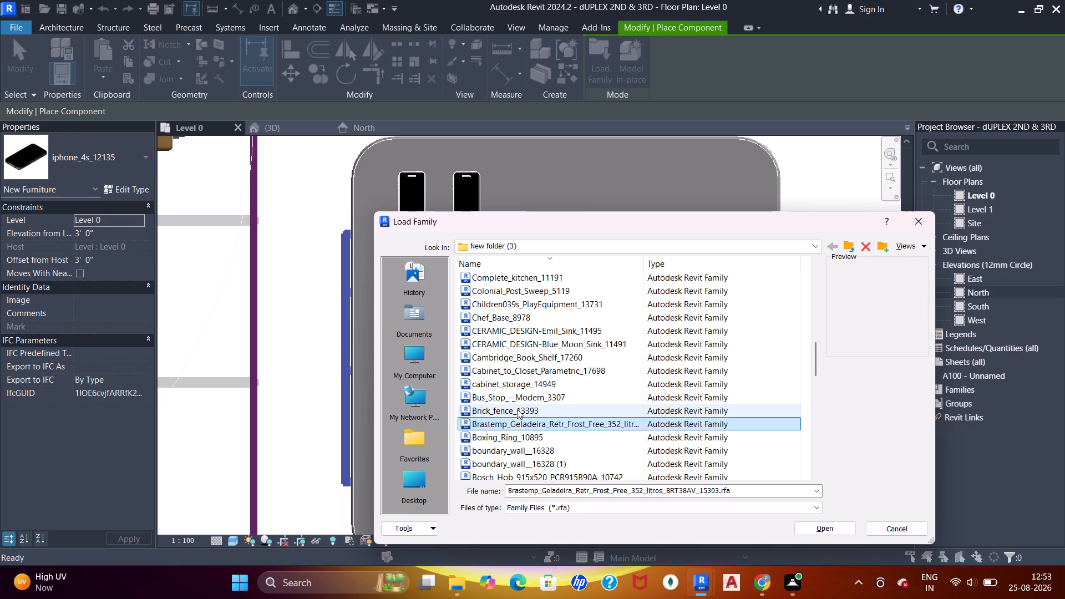
pyautogui.scroll(-1, 517, 409)
pyautogui.click(519, 387)
pyautogui.click(520, 393)
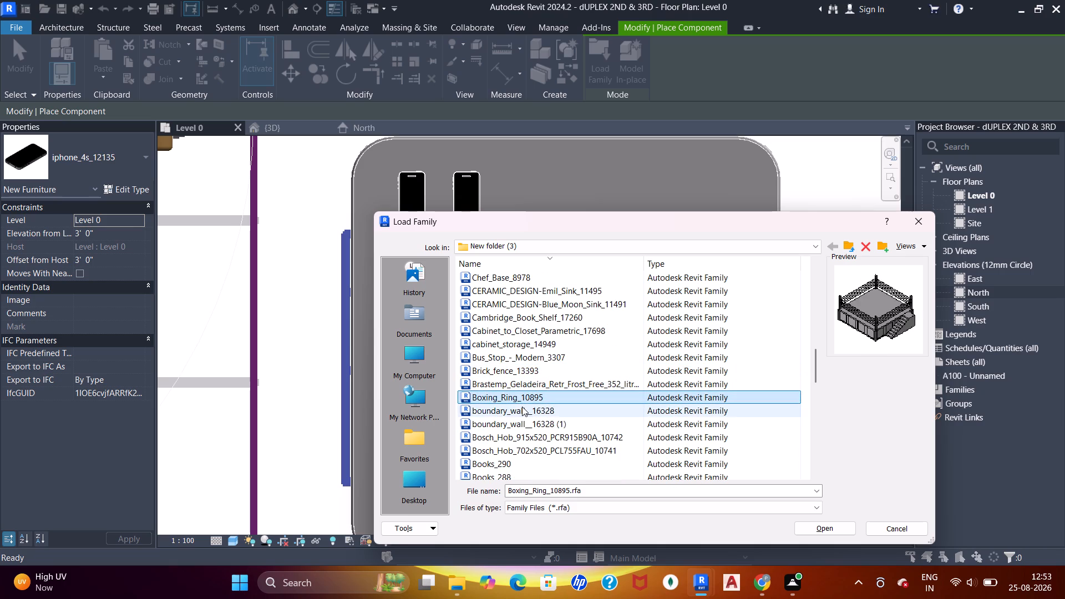
pyautogui.click(522, 407)
pyautogui.click(520, 429)
pyautogui.scroll(-1, 520, 424)
pyautogui.click(523, 410)
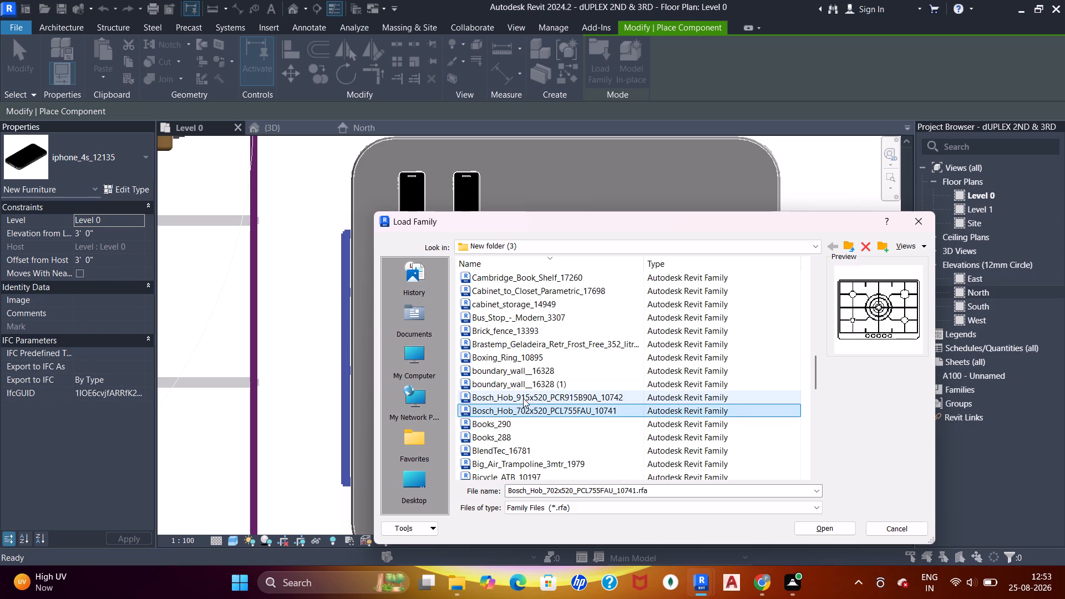
pyautogui.click(523, 398)
pyautogui.scroll(-1, 520, 428)
pyautogui.click(516, 386)
pyautogui.click(519, 378)
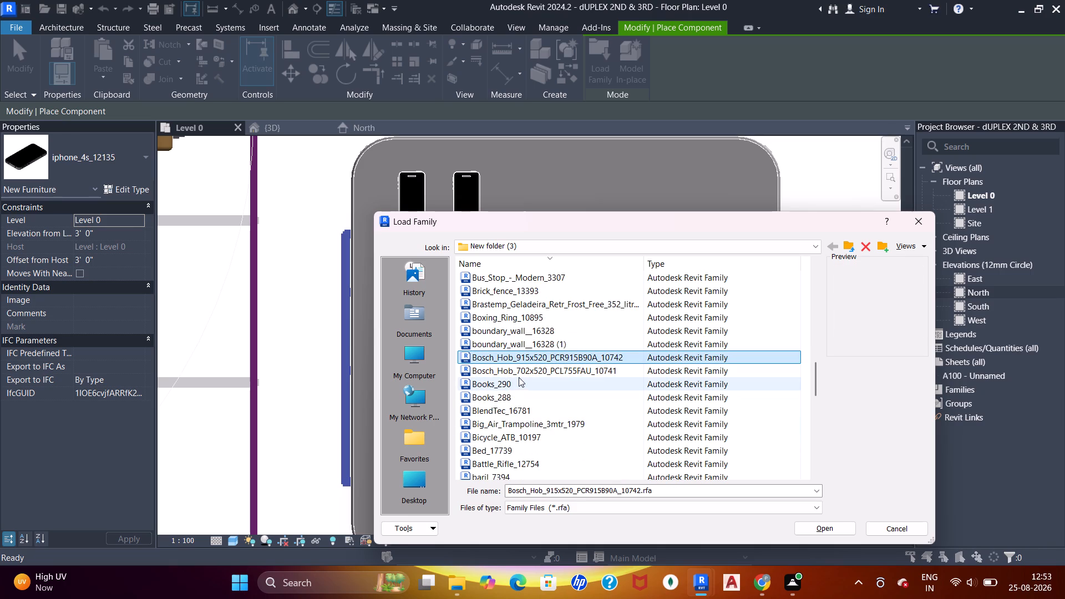
pyautogui.click(519, 370)
pyautogui.click(516, 400)
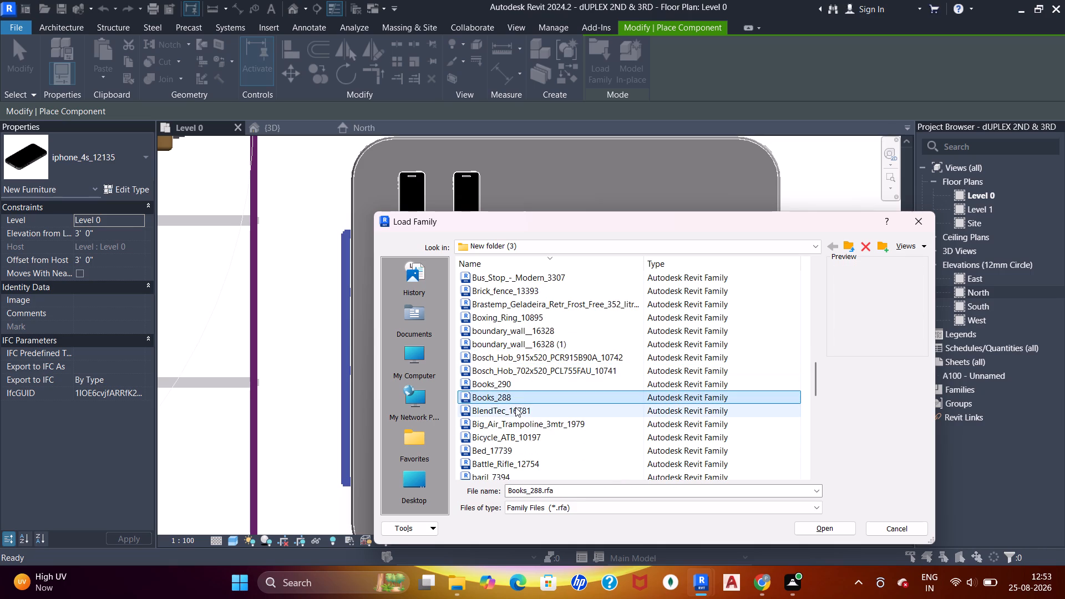
pyautogui.click(515, 408)
pyautogui.scroll(-1, 515, 407)
pyautogui.click(517, 386)
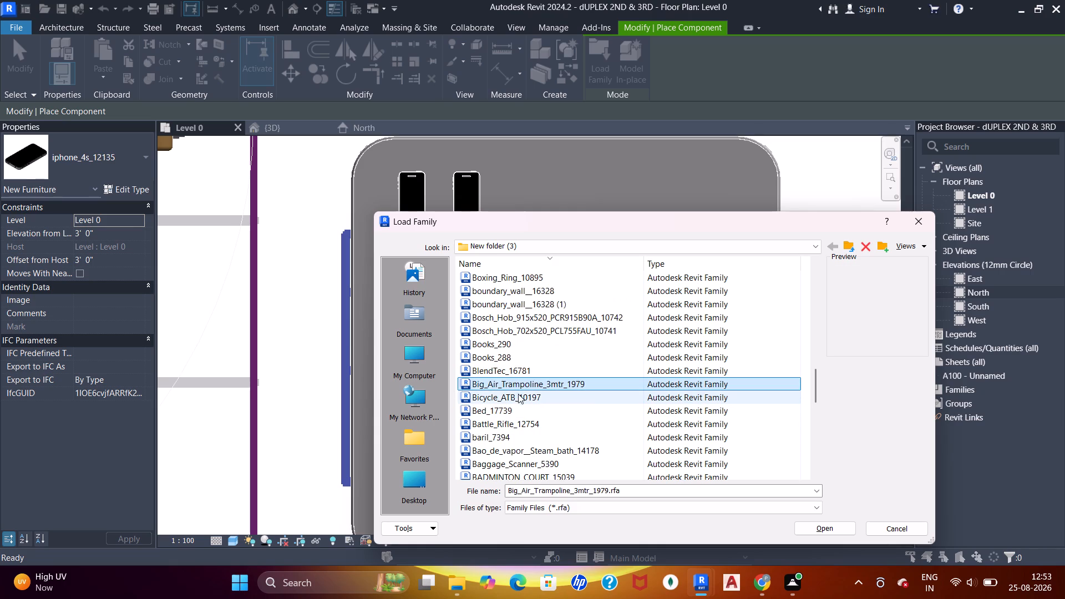
pyautogui.click(517, 395)
pyautogui.click(506, 407)
pyautogui.click(517, 420)
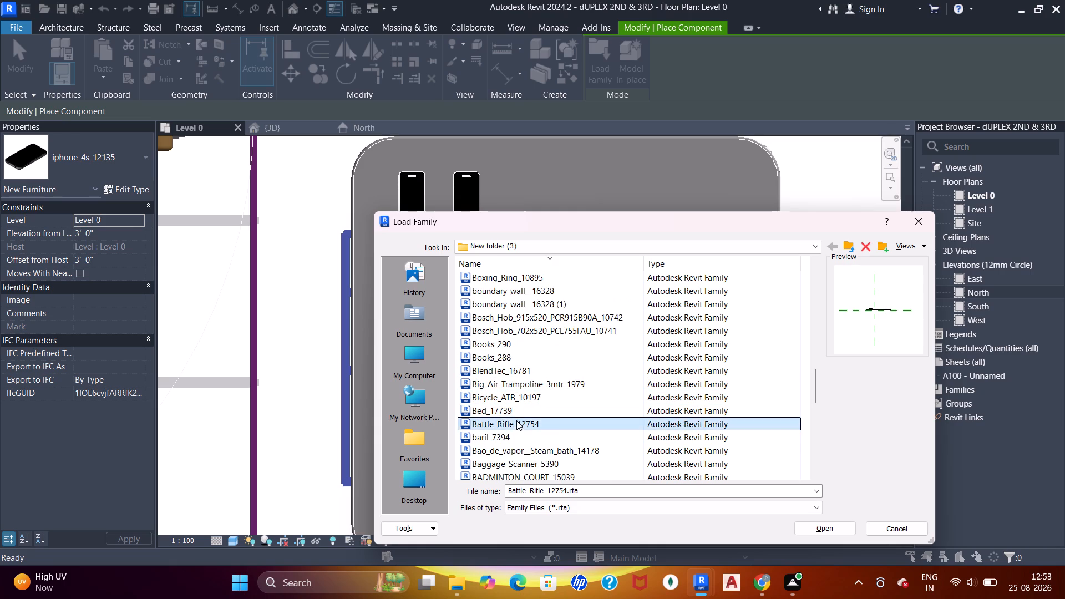
pyautogui.scroll(-1, 516, 422)
pyautogui.click(516, 397)
pyautogui.click(514, 407)
pyautogui.scroll(-1, 514, 416)
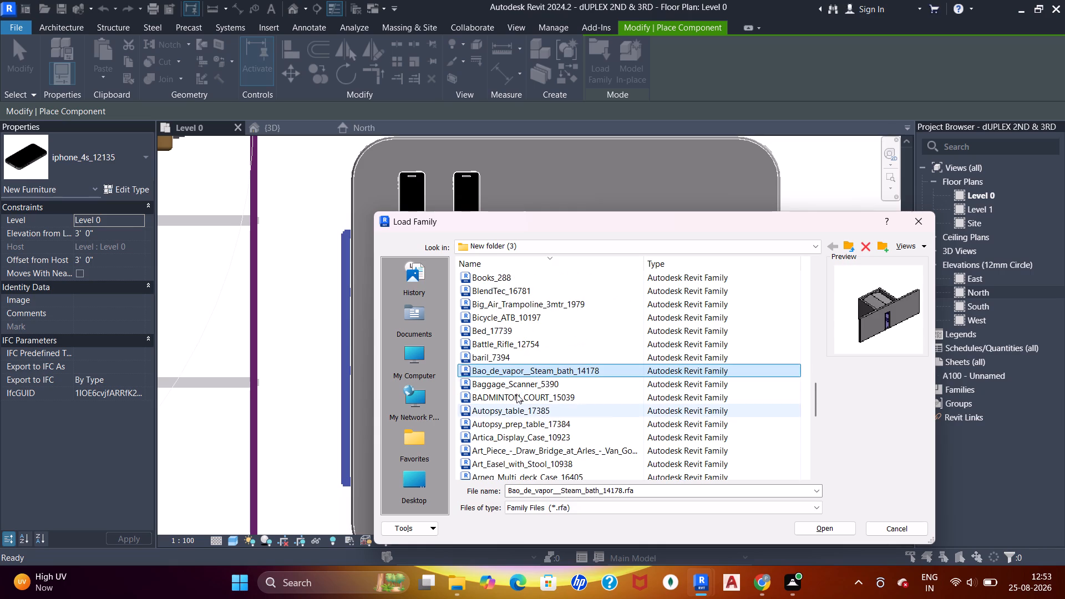
pyautogui.click(516, 387)
pyautogui.click(518, 394)
pyautogui.scroll(-1, 519, 408)
pyautogui.click(523, 377)
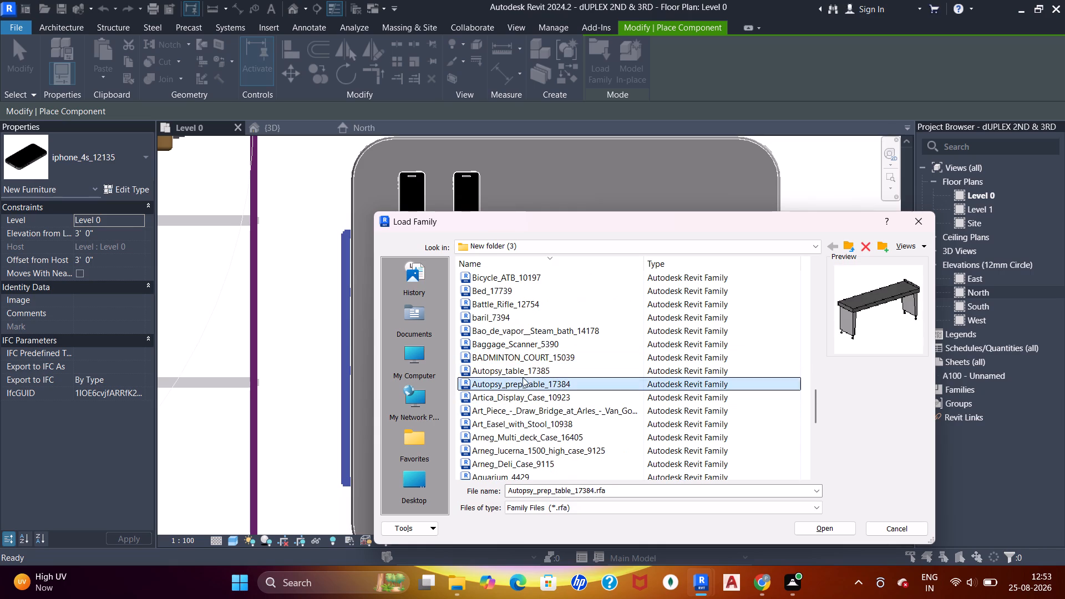
pyautogui.click(523, 371)
pyautogui.click(521, 398)
pyautogui.click(519, 410)
pyautogui.click(513, 419)
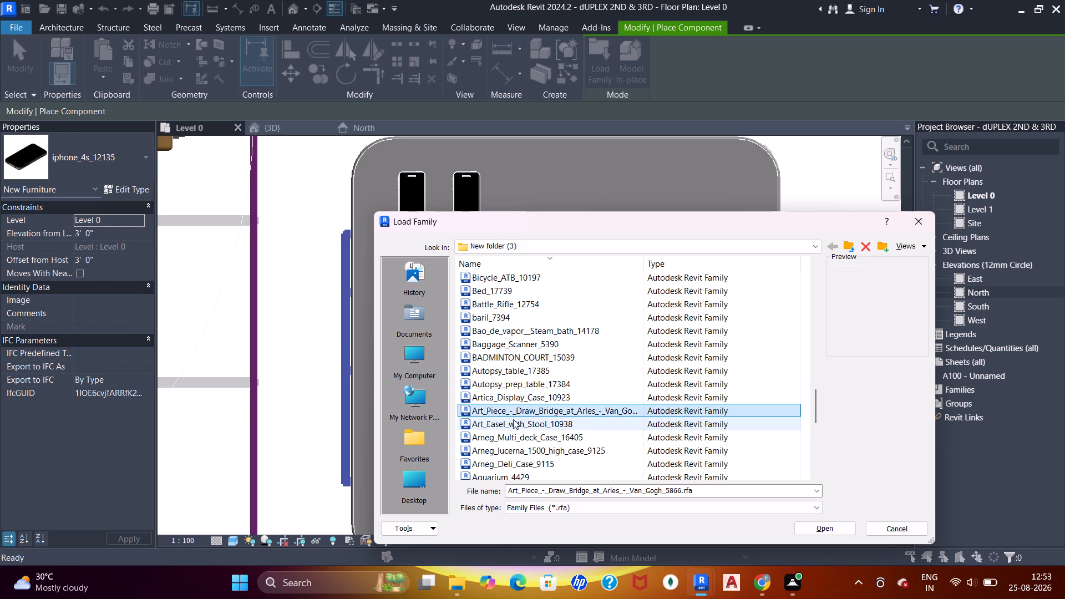
pyautogui.scroll(-2, 514, 419)
pyautogui.click(521, 361)
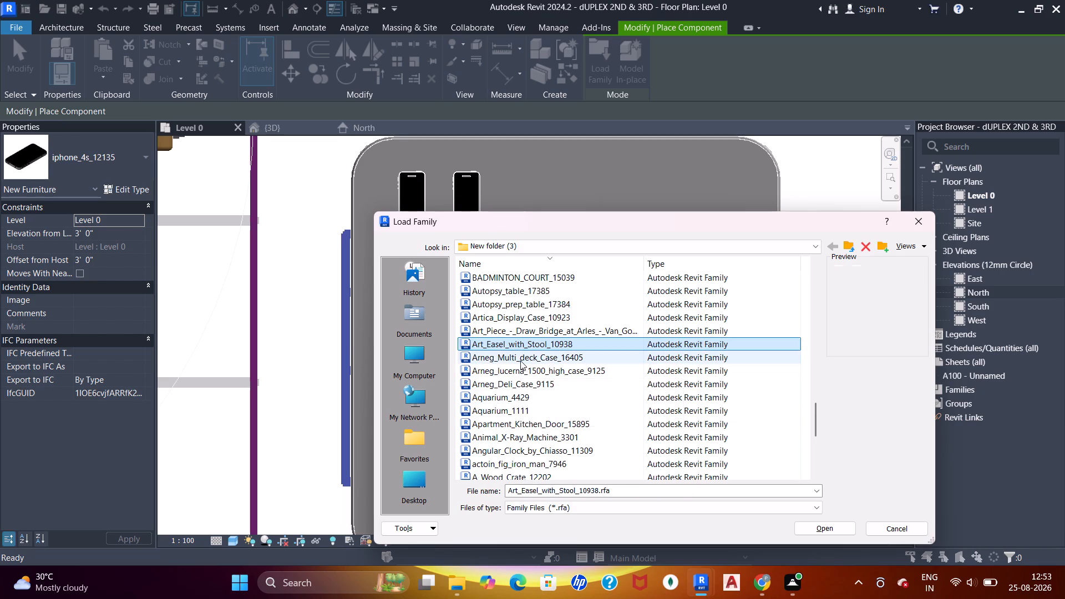
pyautogui.click(520, 372)
pyautogui.click(515, 379)
pyautogui.click(518, 395)
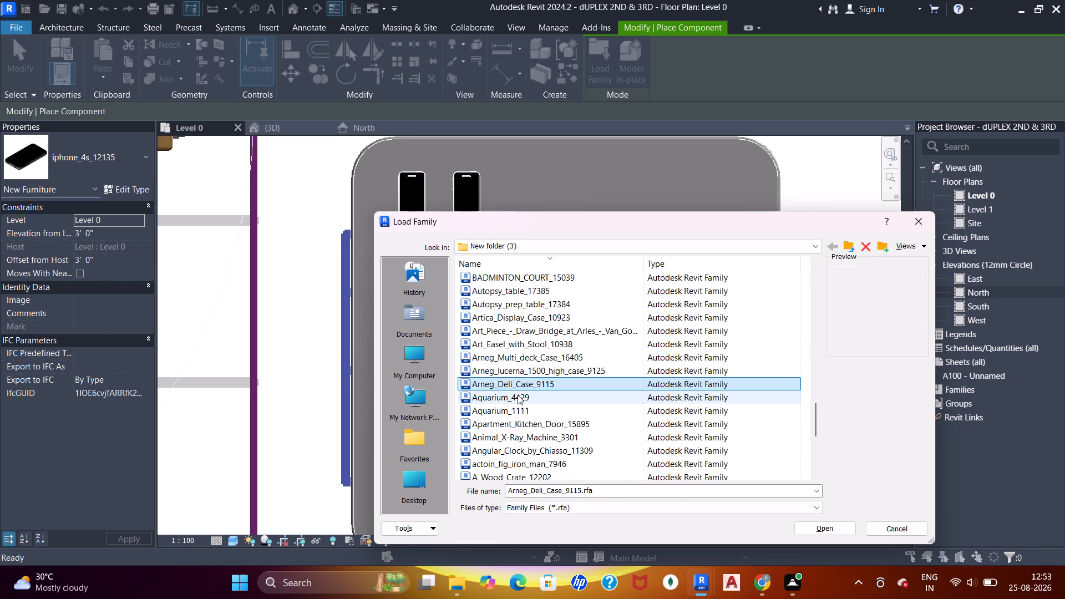
pyautogui.click(513, 402)
pyautogui.scroll(-2, 513, 403)
pyautogui.click(520, 357)
pyautogui.click(519, 346)
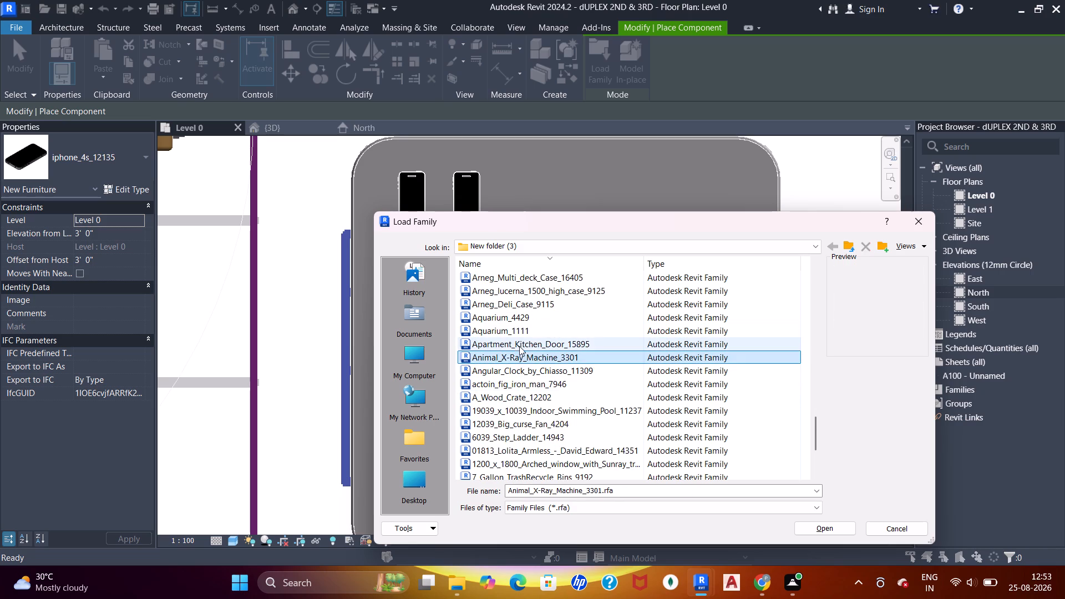
pyautogui.click(518, 377)
pyautogui.click(516, 383)
pyautogui.scroll(-1, 515, 384)
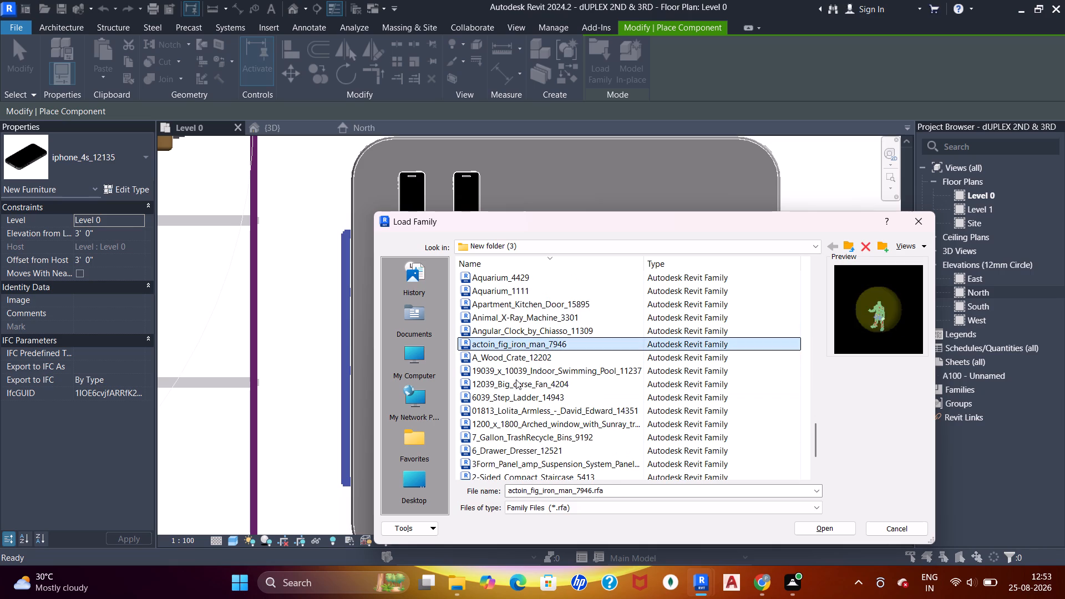
pyautogui.click(518, 364)
pyautogui.click(519, 358)
pyautogui.click(519, 384)
pyautogui.click(518, 394)
pyautogui.scroll(-2, 519, 393)
pyautogui.click(523, 348)
pyautogui.click(524, 357)
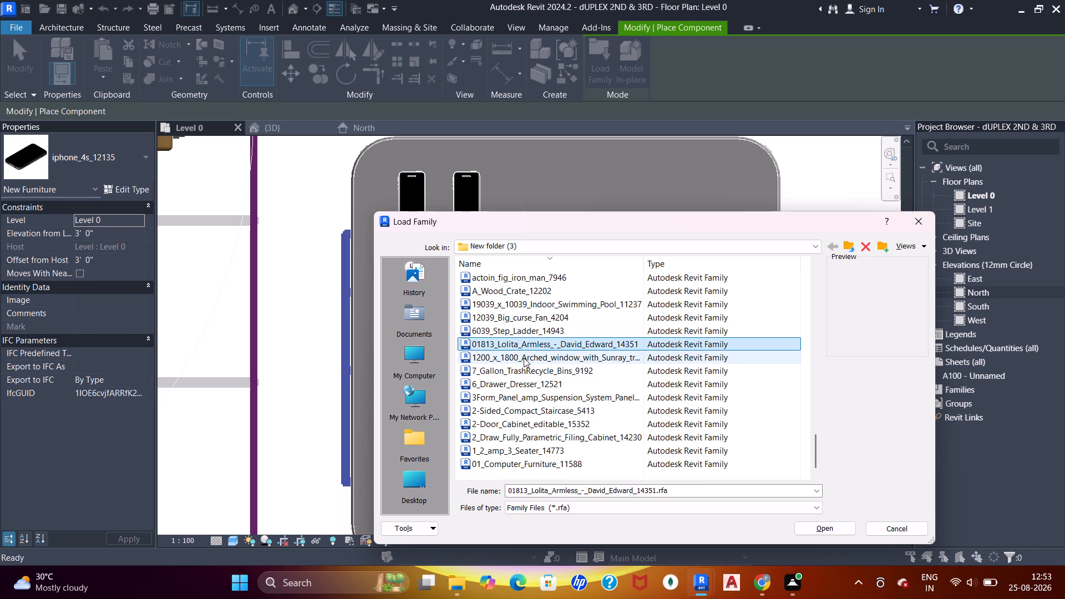
pyautogui.click(524, 374)
pyautogui.click(523, 383)
pyautogui.click(521, 393)
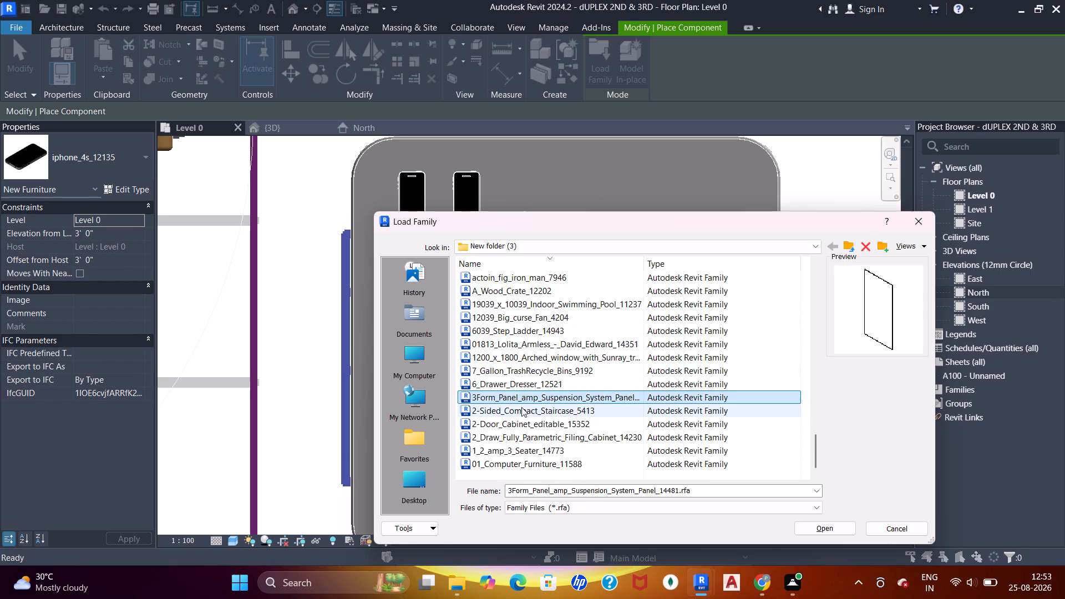
pyautogui.click(520, 408)
pyautogui.scroll(-2, 520, 409)
pyautogui.click(526, 430)
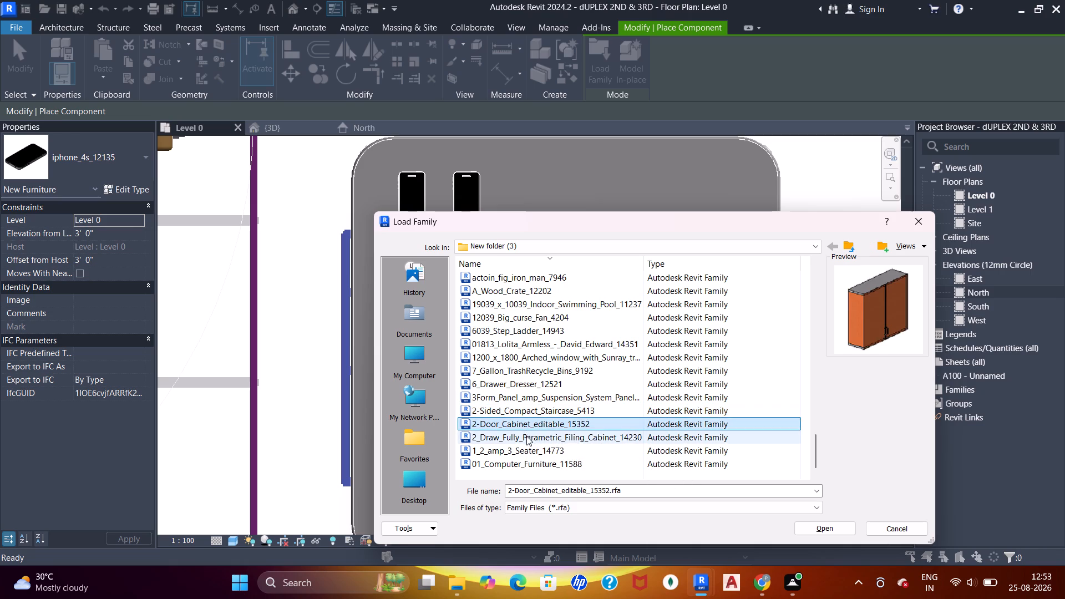
pyautogui.click(526, 436)
pyautogui.click(524, 448)
pyautogui.click(520, 463)
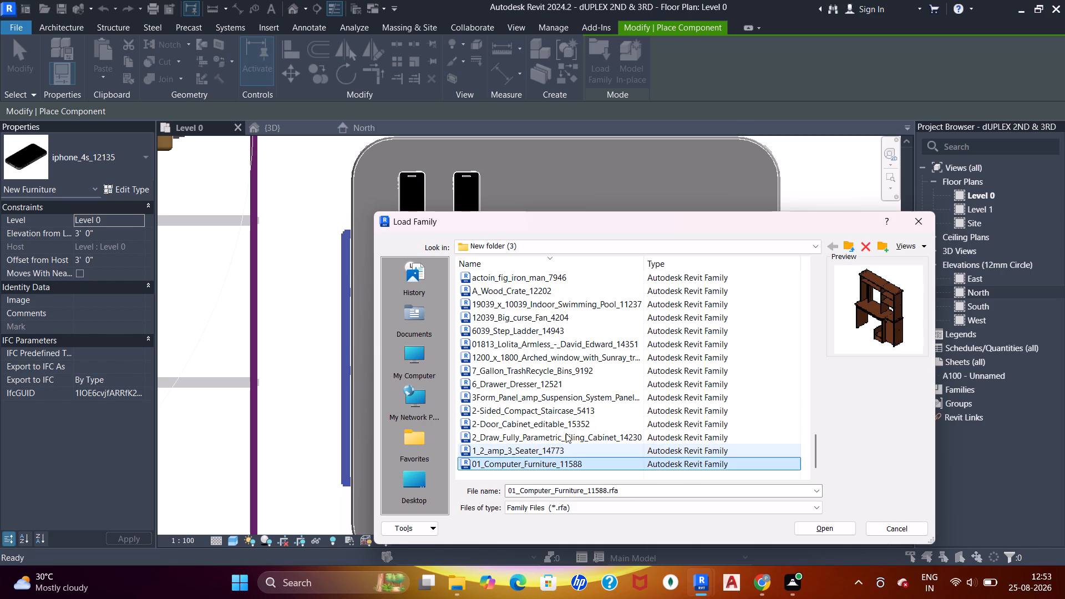
# Preview the component families in New folder (2), from wrought_iron_screen_decor_15155 through Chevrolet_BelAir_57_5205.
pyautogui.click(848, 243)
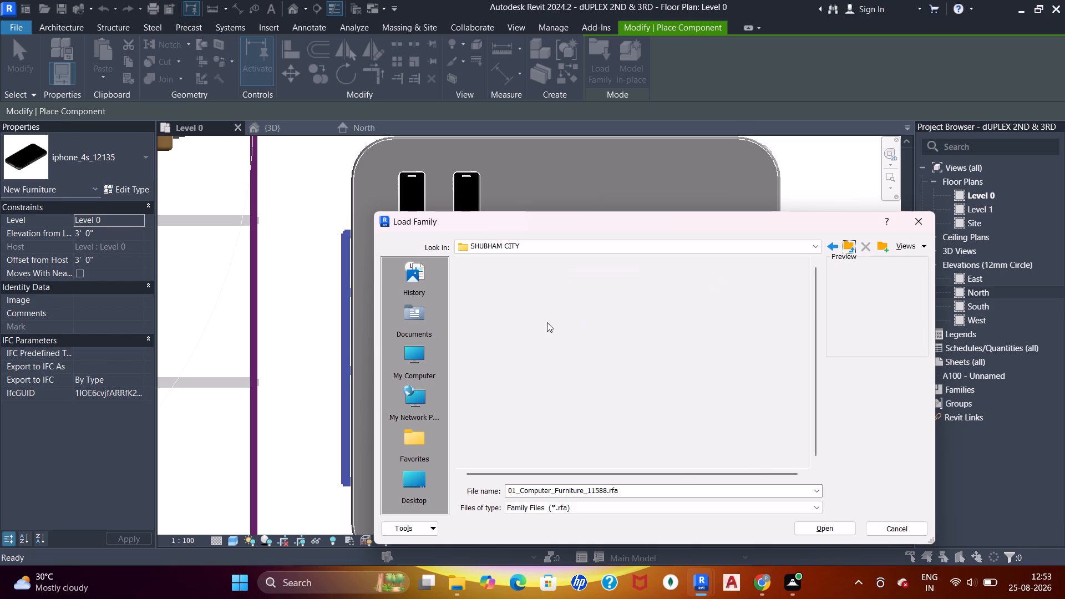
pyautogui.scroll(-2, 517, 374)
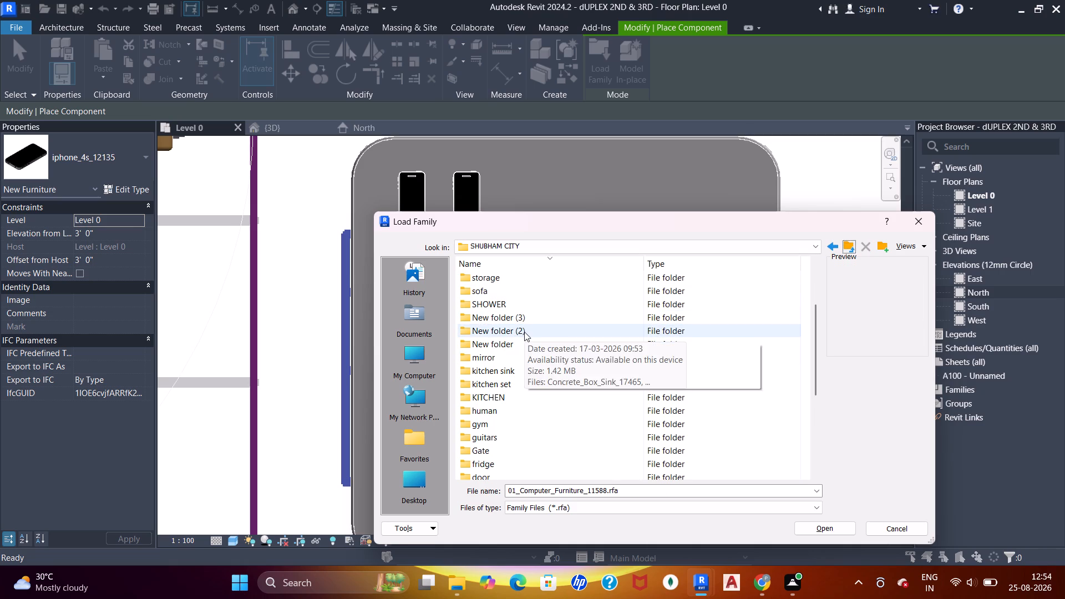
pyautogui.doubleClick(524, 332)
pyautogui.click(512, 279)
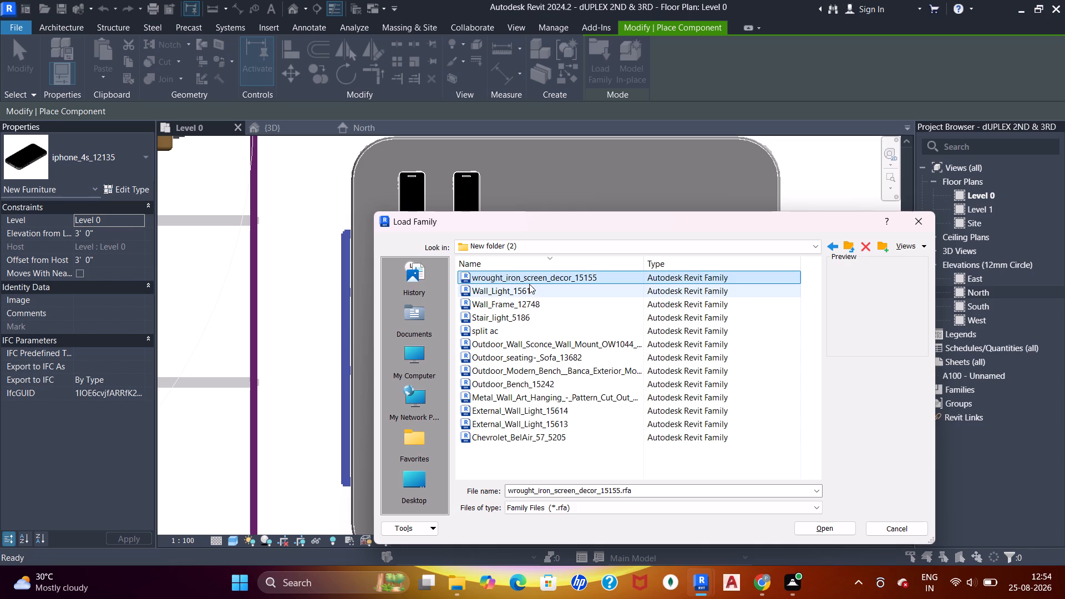
pyautogui.click(534, 292)
pyautogui.click(521, 309)
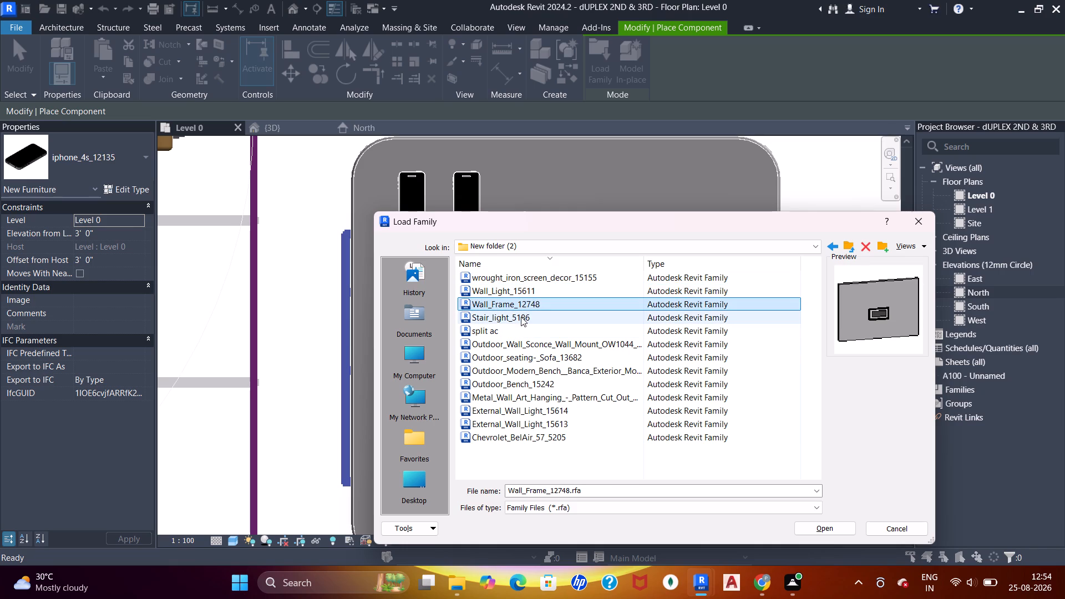
pyautogui.click(521, 317)
pyautogui.click(499, 307)
pyautogui.click(505, 320)
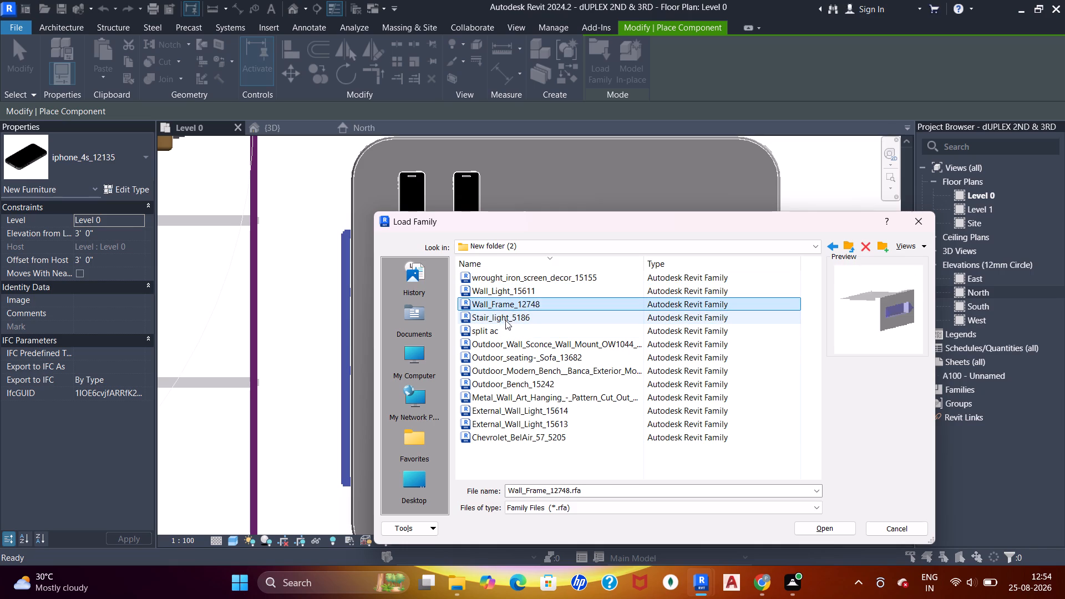
pyautogui.click(504, 334)
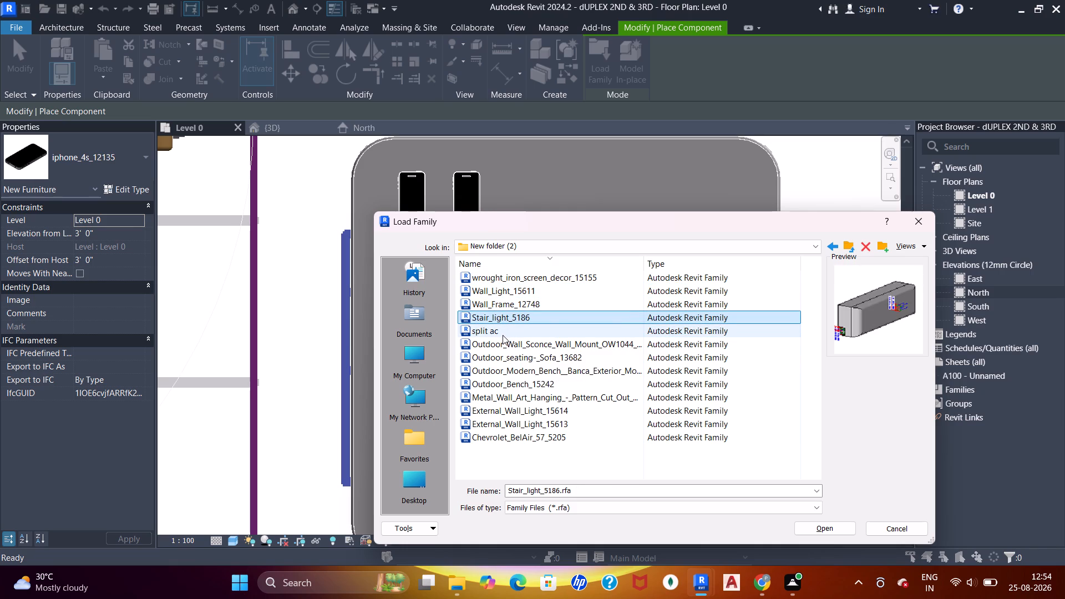
pyautogui.click(495, 348)
pyautogui.click(498, 357)
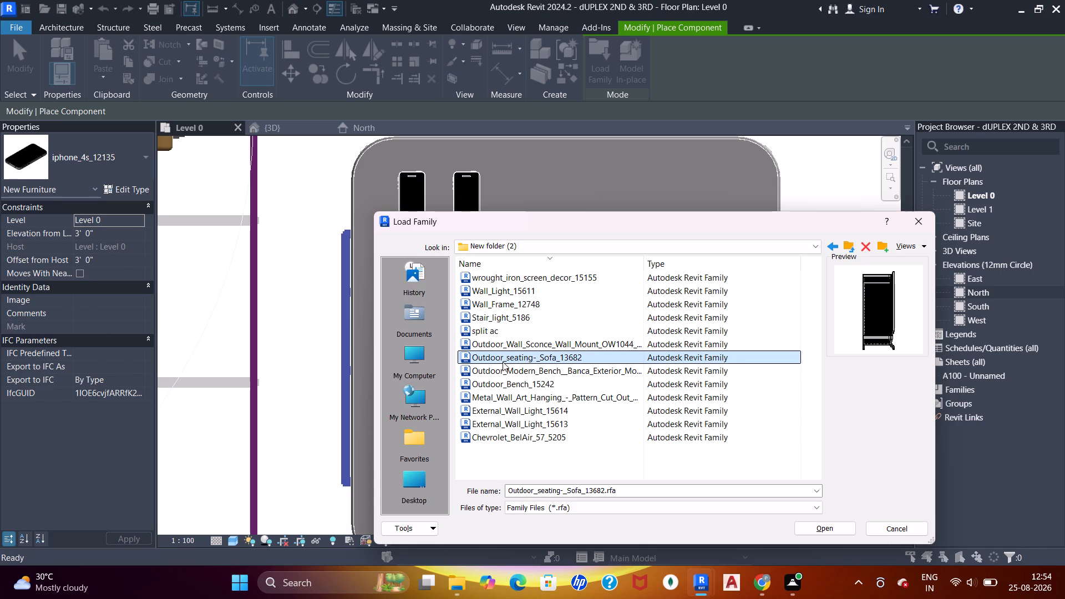
pyautogui.click(535, 368)
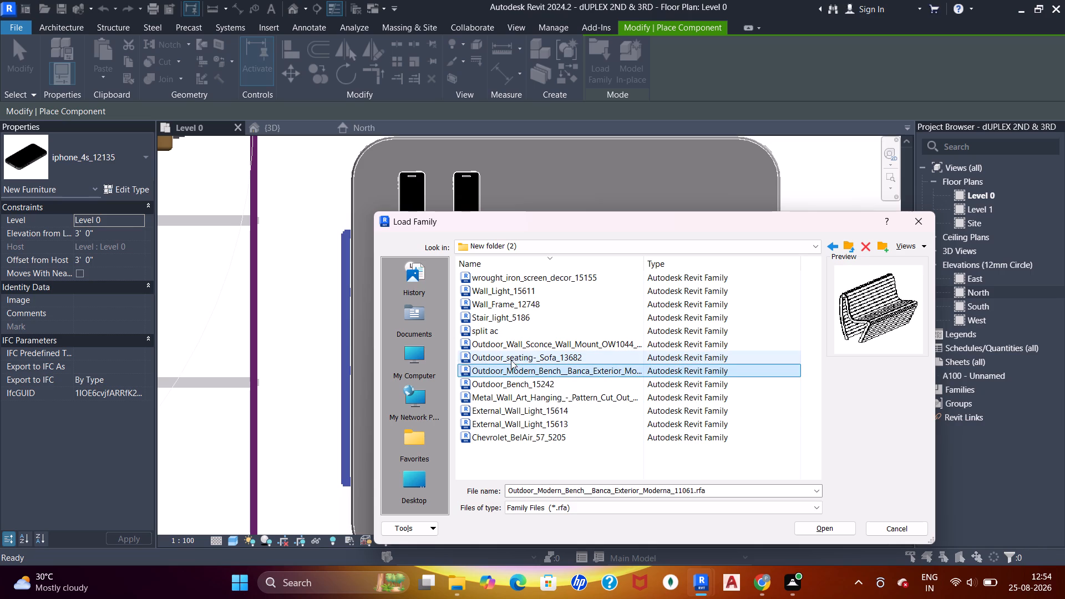
pyautogui.click(514, 387)
pyautogui.click(513, 397)
pyautogui.click(511, 415)
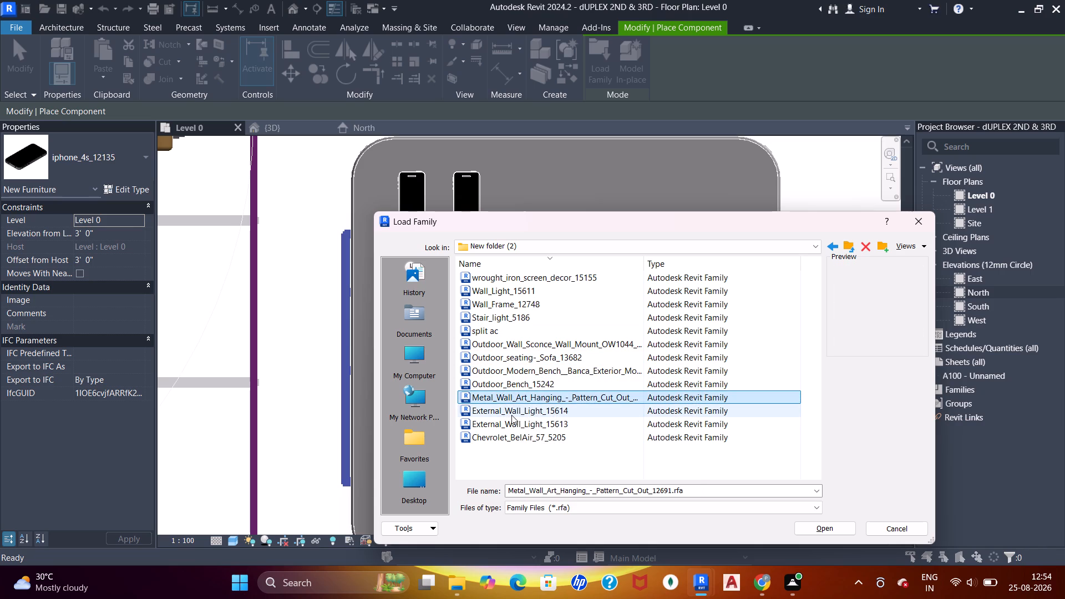
pyautogui.click(513, 426)
pyautogui.click(515, 435)
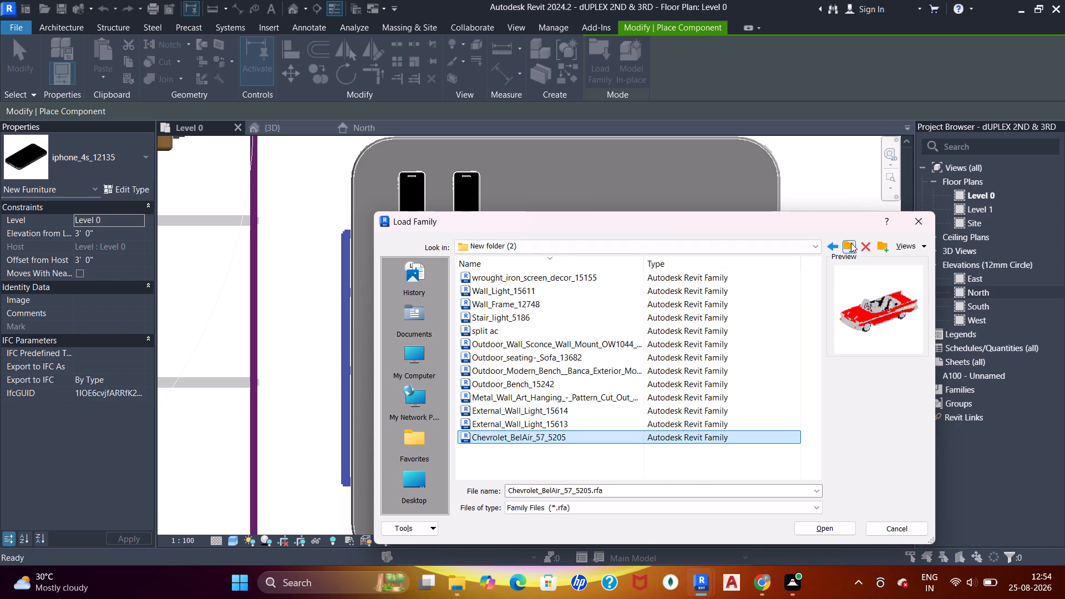
# Go back to New folder (3) and preview its families from Washing_Machine_12198 down to Precast_Porch_and_Stair_11277.
pyautogui.click(853, 243)
pyautogui.scroll(-2, 518, 363)
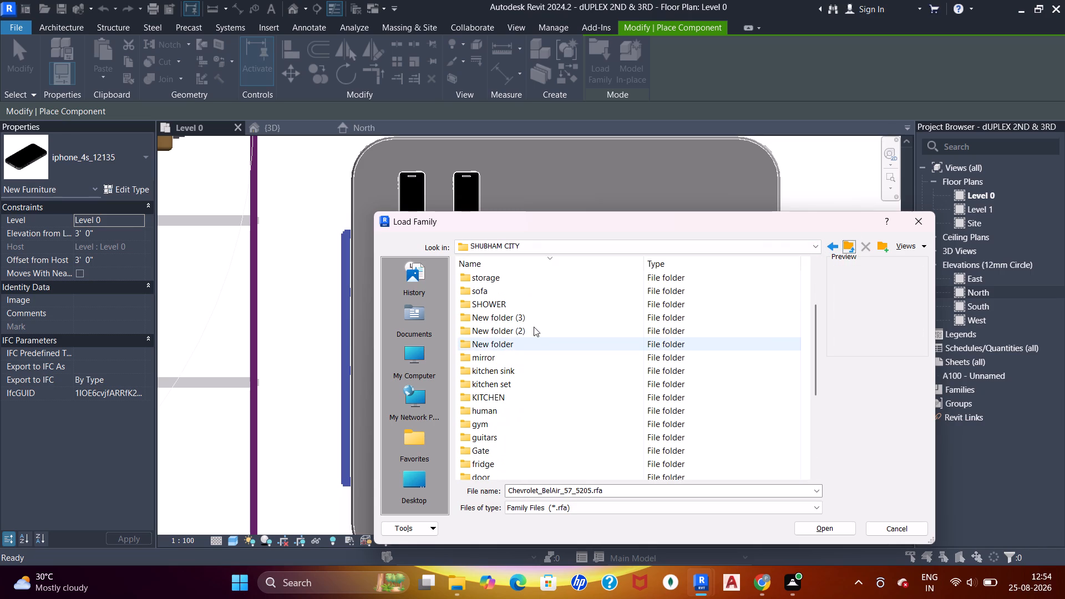
pyautogui.doubleClick(535, 320)
pyautogui.click(513, 281)
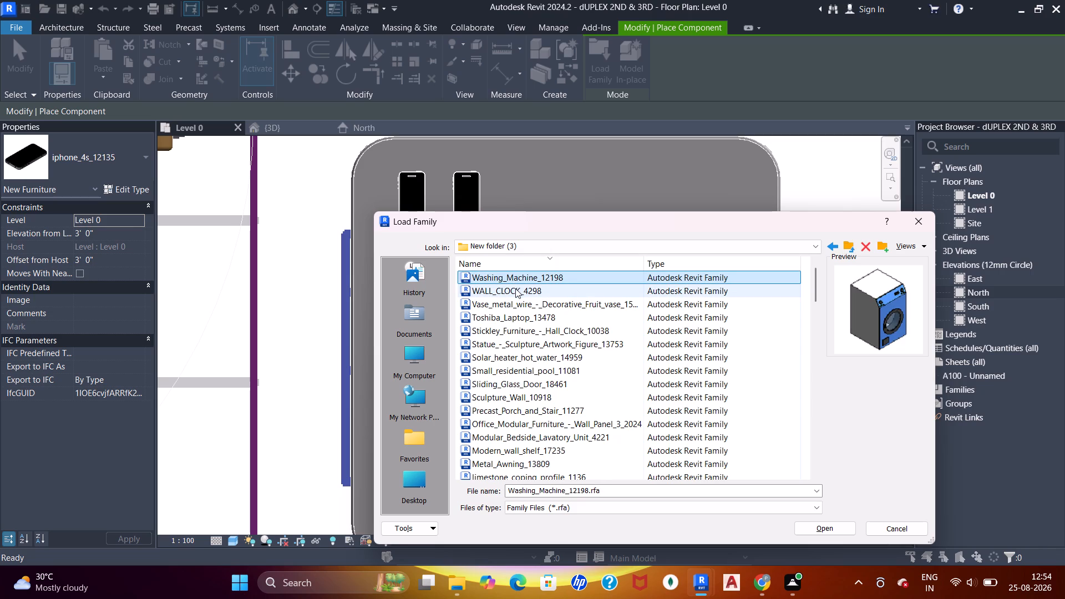
pyautogui.click(515, 289)
pyautogui.click(515, 303)
pyautogui.click(515, 321)
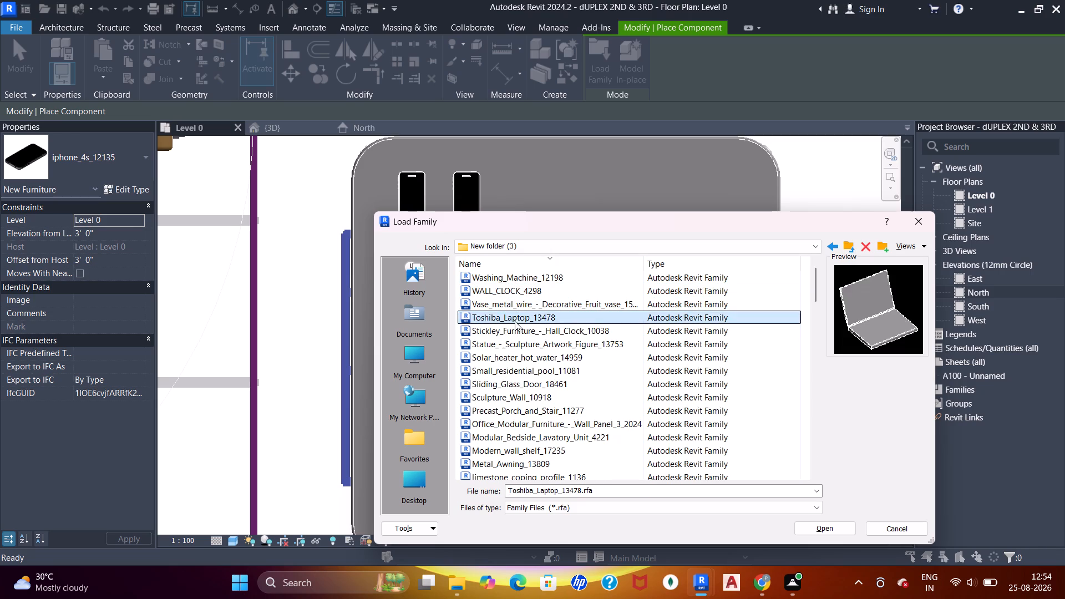
pyautogui.click(513, 336)
pyautogui.click(512, 351)
pyautogui.click(516, 373)
pyautogui.scroll(-2, 524, 398)
pyautogui.click(521, 373)
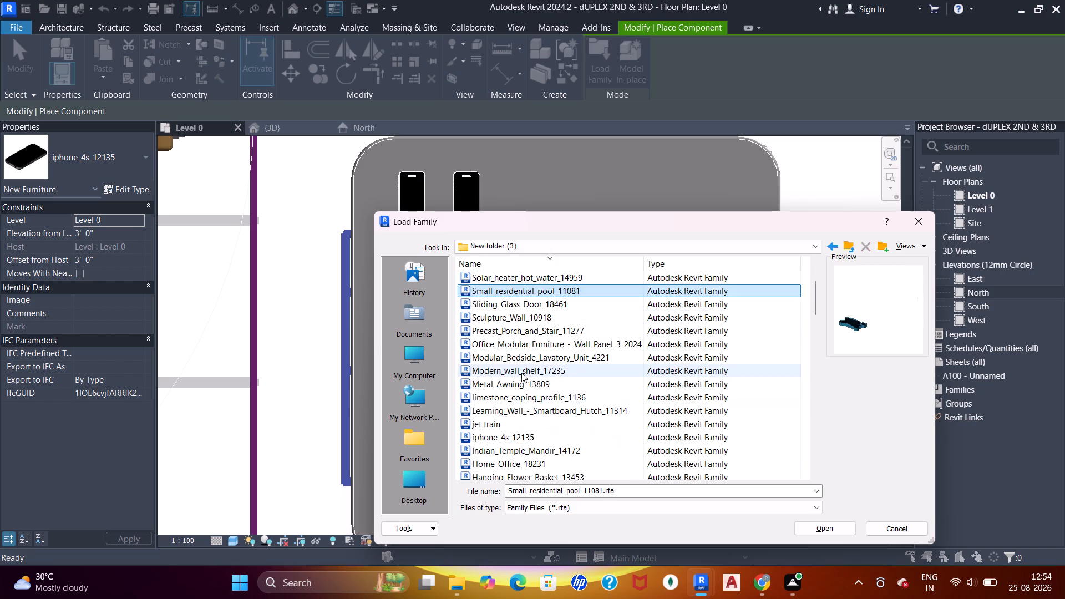
pyautogui.click(518, 353)
pyautogui.click(521, 328)
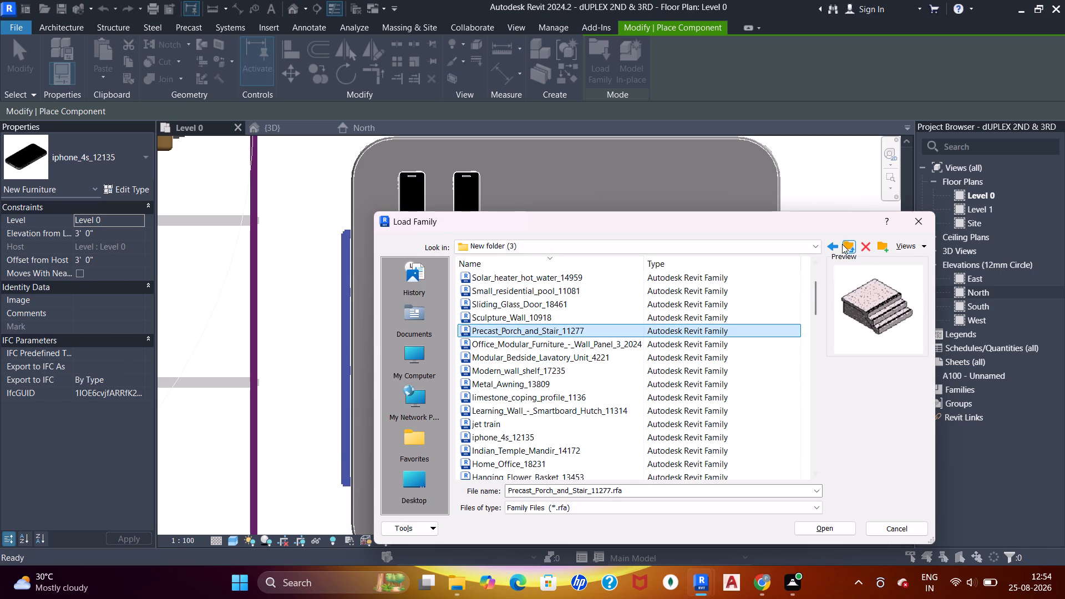
# Preview the families in New folder, from Statue_-_Sculpture_Art_Figure_13841 down to Hanging_Flower_Basket_13453.
pyautogui.click(843, 242)
pyautogui.doubleClick(518, 422)
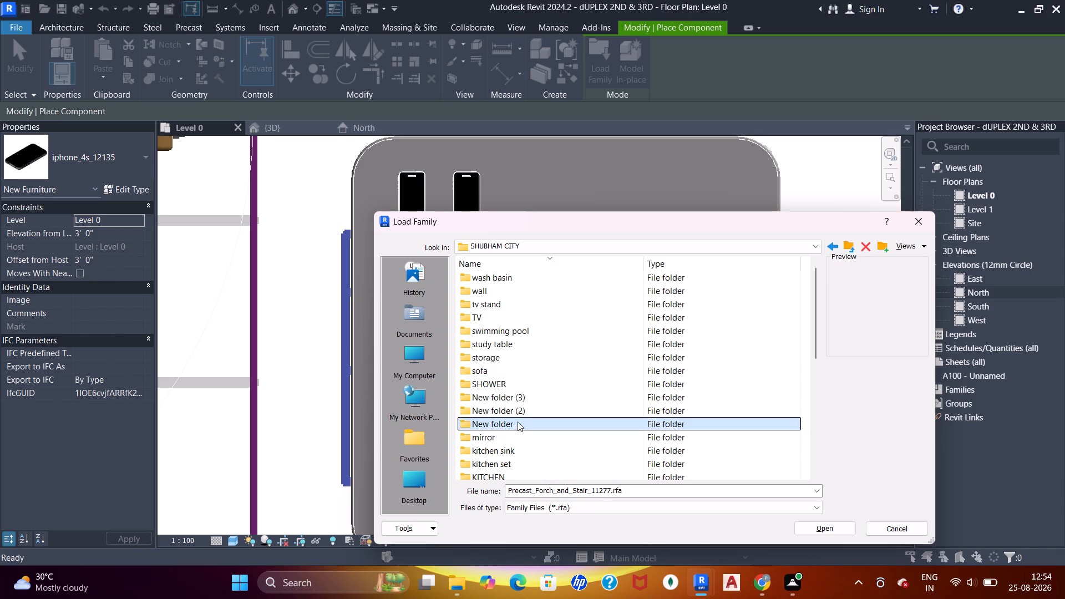
pyautogui.click(547, 288)
pyautogui.click(547, 276)
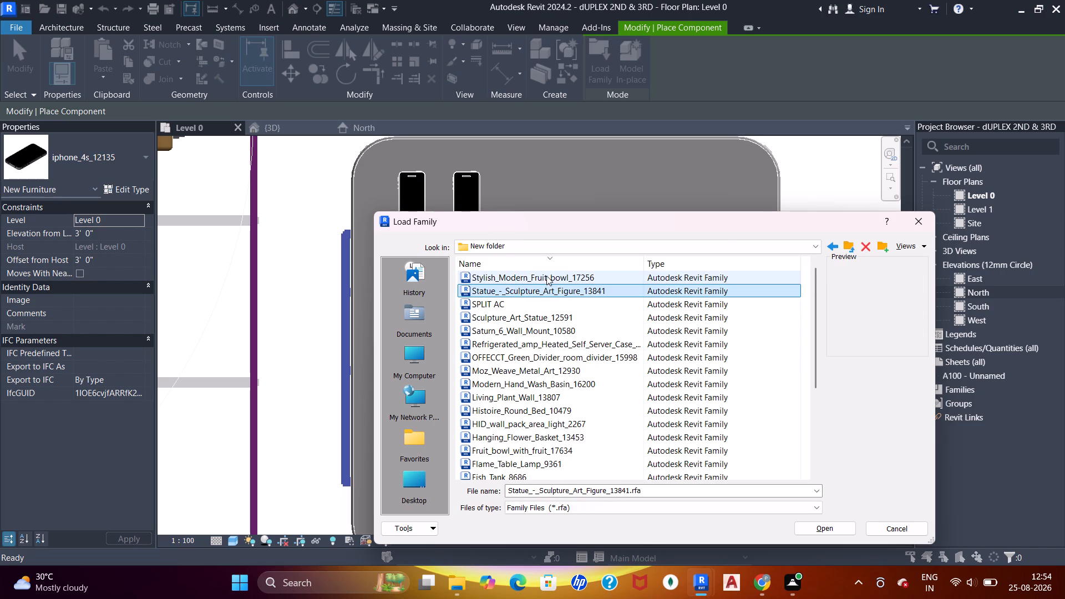
pyautogui.click(530, 303)
pyautogui.click(515, 317)
pyautogui.click(515, 328)
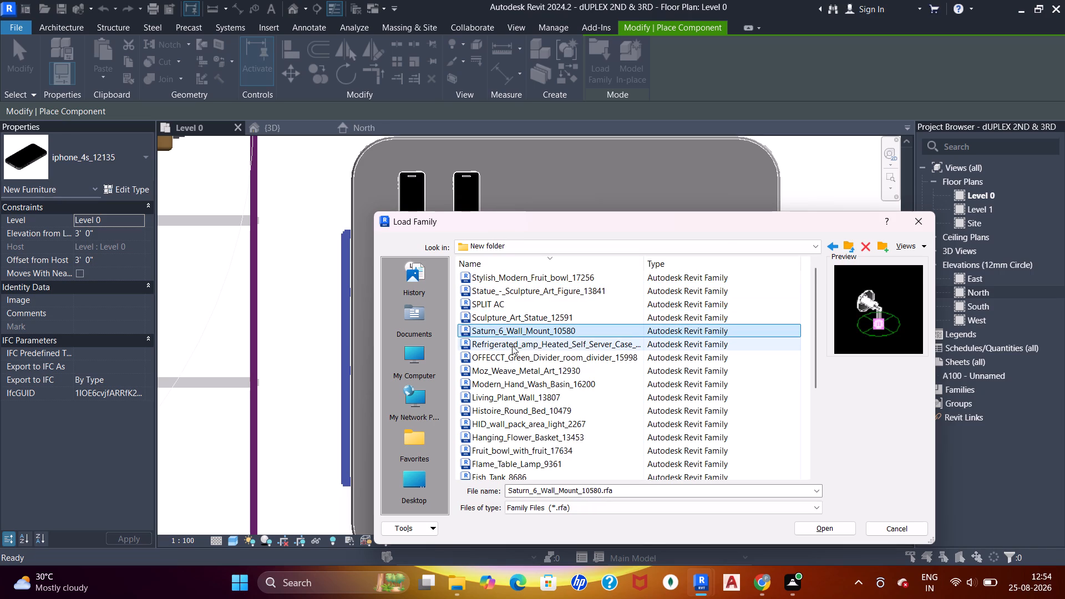
pyautogui.click(512, 346)
pyautogui.scroll(-1, 512, 346)
pyautogui.click(524, 316)
pyautogui.click(524, 332)
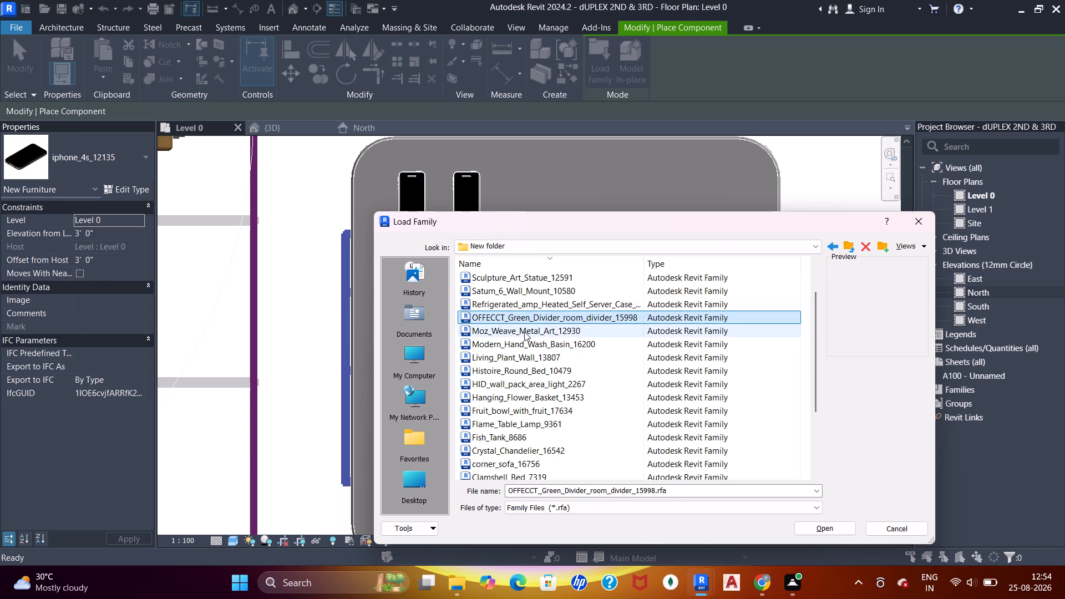
pyautogui.click(517, 340)
pyautogui.click(517, 359)
pyautogui.click(515, 366)
pyautogui.scroll(-1, 515, 366)
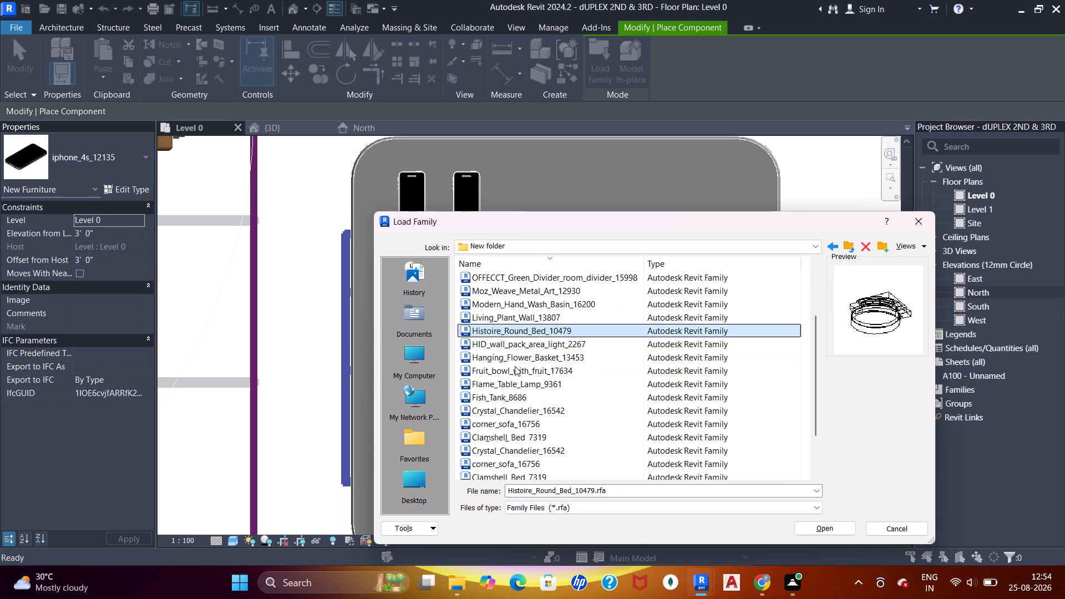
pyautogui.click(525, 337)
pyautogui.click(516, 357)
# Load the Fruit_bowl_with_fruit_17634 family without saving the project and place one bowl near the centre of the coffee table on Level 0.
pyautogui.click(513, 369)
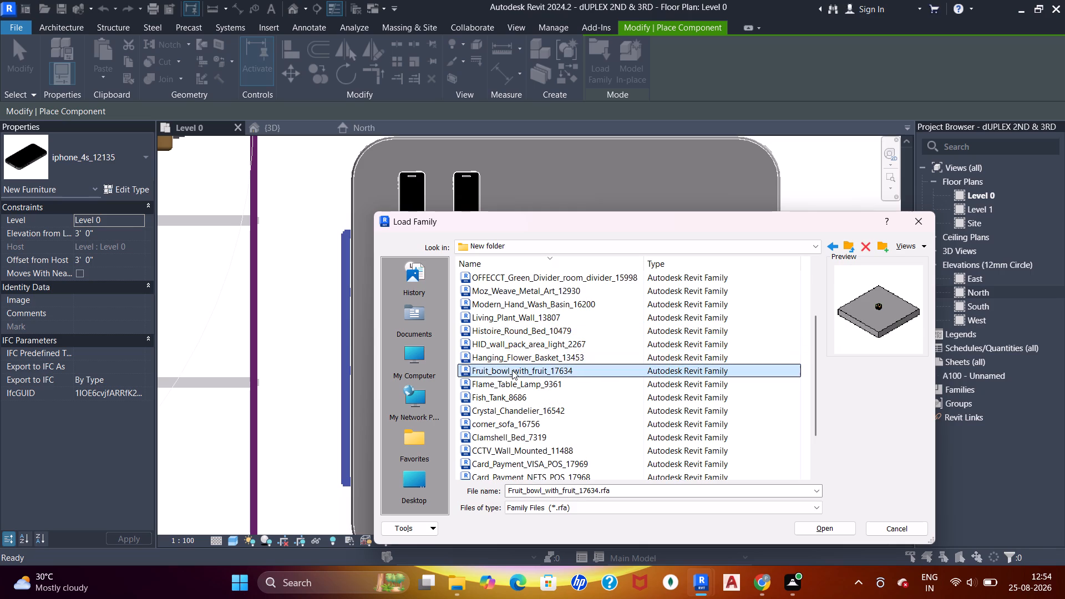
pyautogui.scroll(-1, 512, 370)
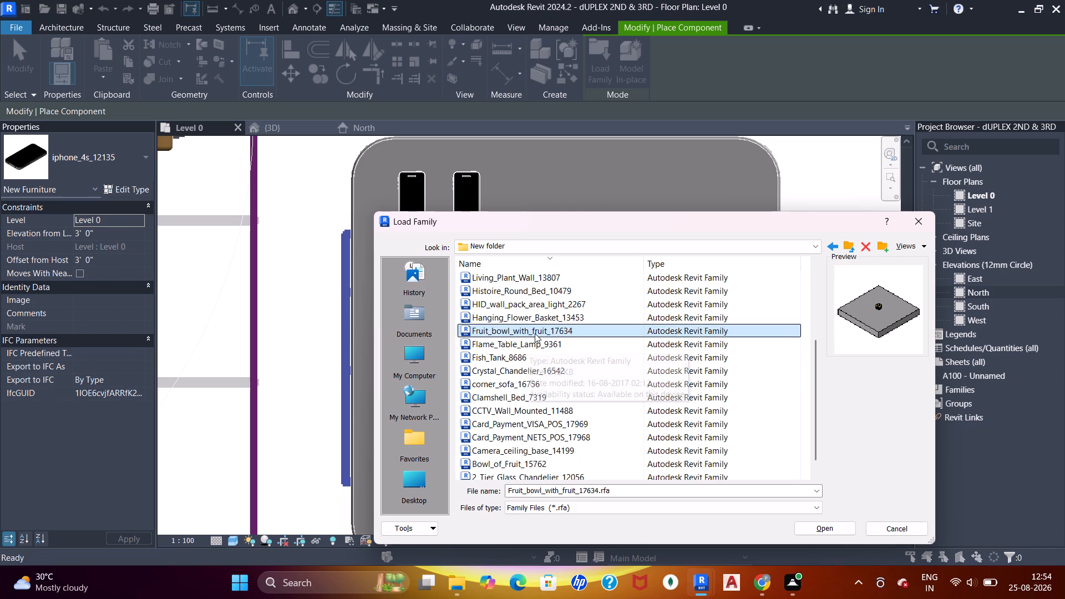
pyautogui.doubleClick(535, 332)
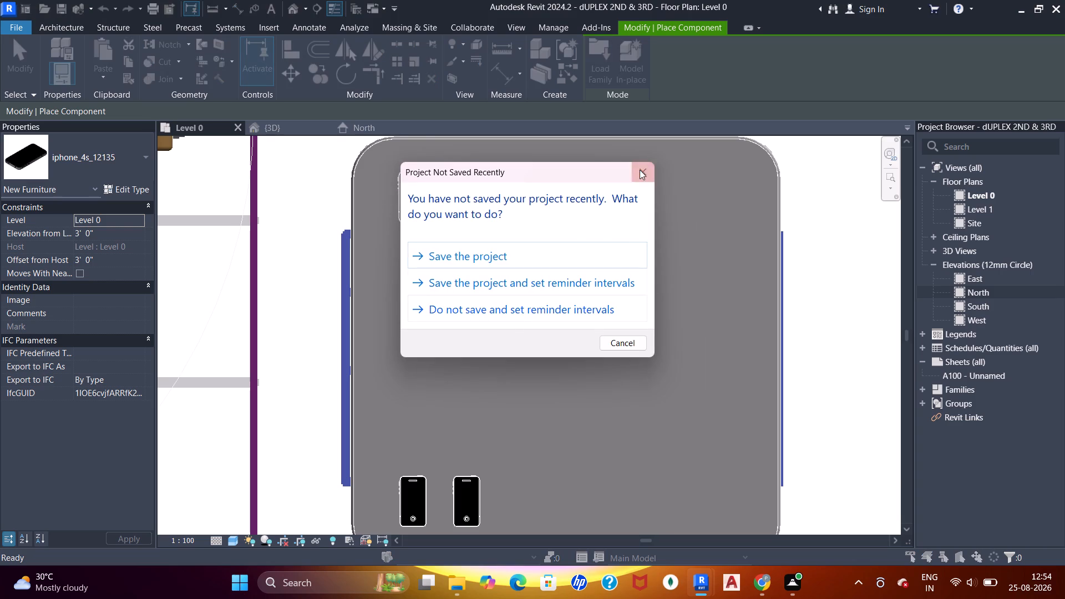
pyautogui.click(640, 168)
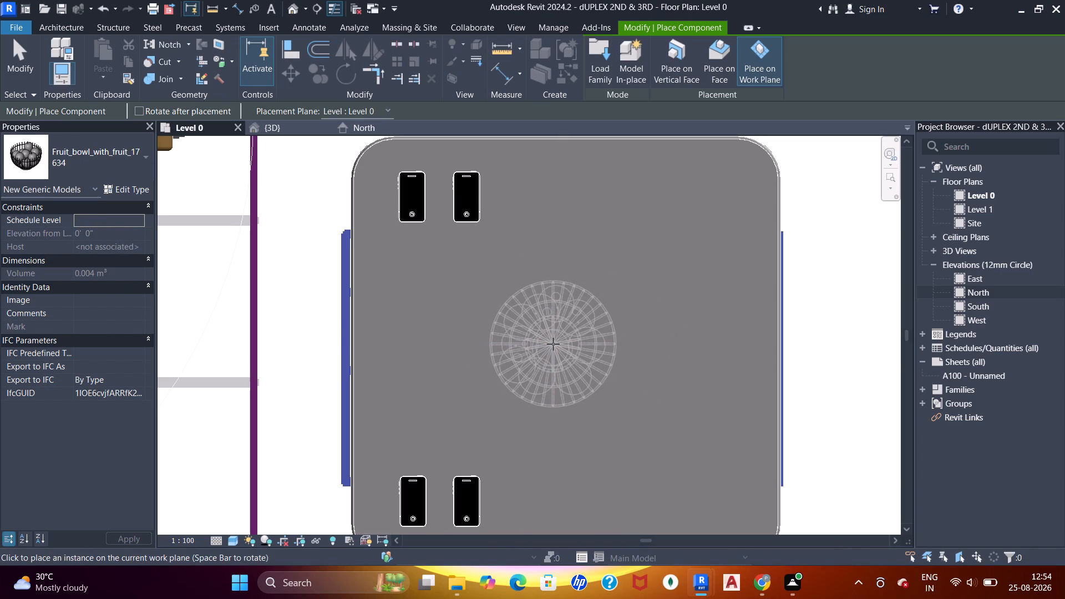
pyautogui.click(553, 344)
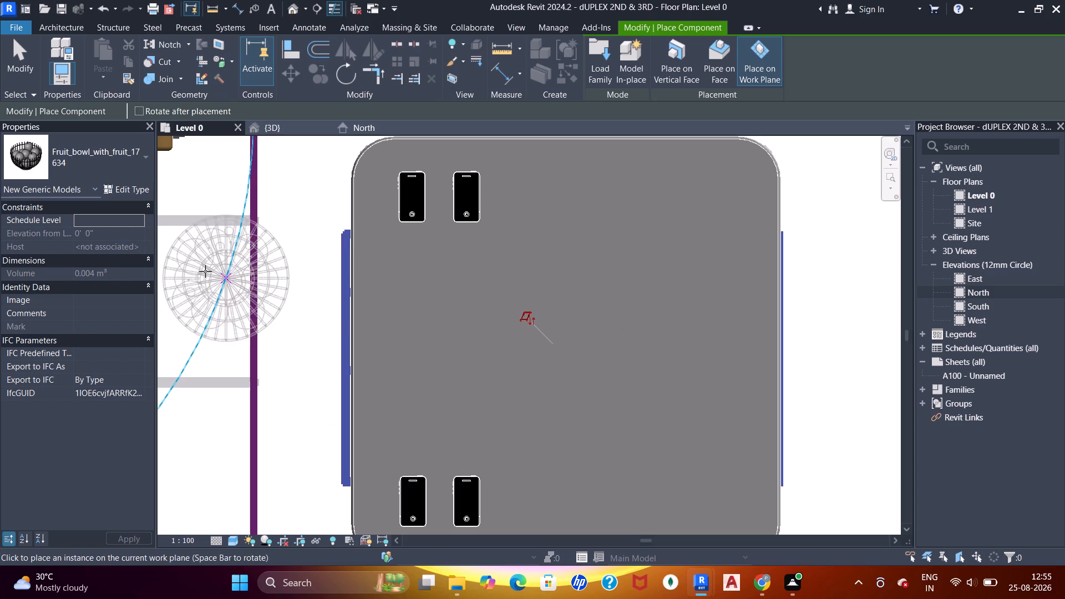
pyautogui.press('Escape')
pyautogui.press('Escape')
pyautogui.press('Escape')
pyautogui.press('Escape')
pyautogui.press('Escape')
pyautogui.scroll(-5, 576, 306)
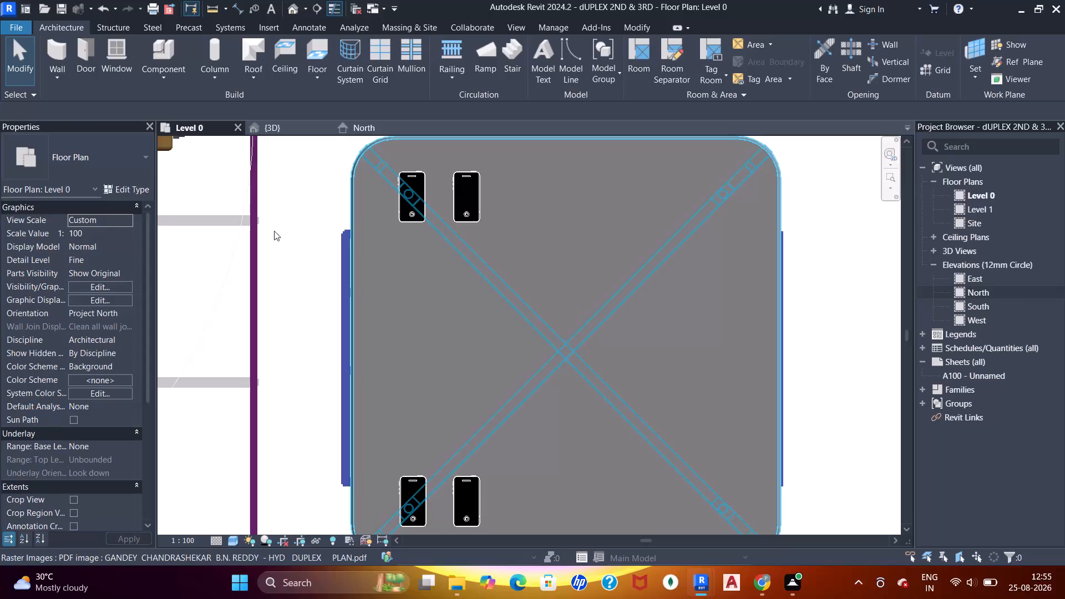
# In the 3D view, select the fruit bowl beneath the coffee table's top and try to edit its elevation from level.
pyautogui.click(285, 128)
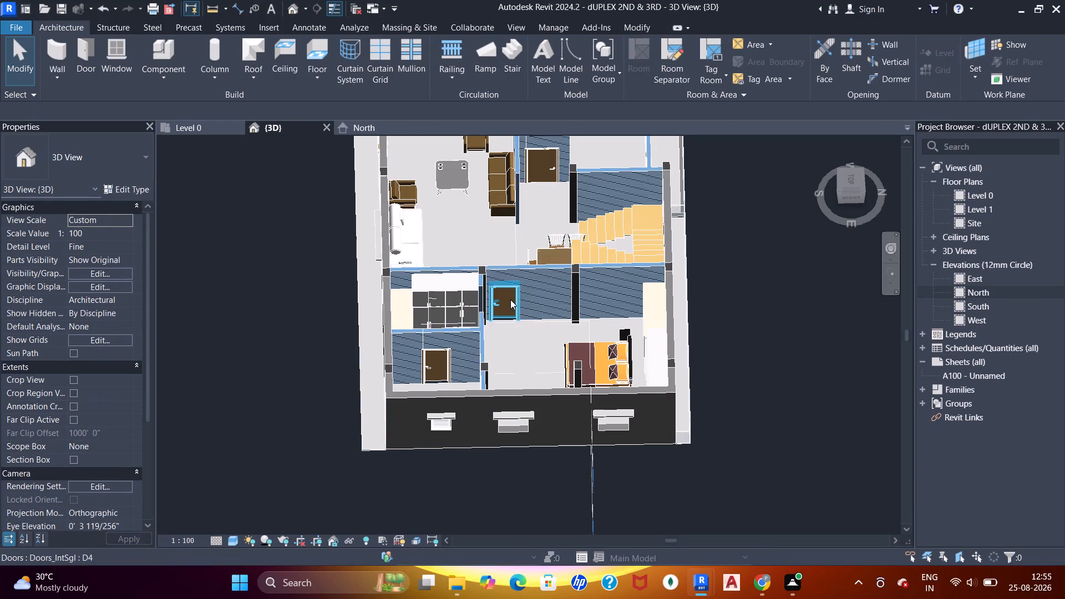
pyautogui.scroll(5, 444, 197)
pyautogui.keyDown('shift'); pyautogui.moveTo(460, 216); pyautogui.dragTo(473, 155, button='middle'); pyautogui.keyUp('shift')
pyautogui.keyDown('shift'); pyautogui.scroll(1, 473, 155); pyautogui.keyUp('shift')
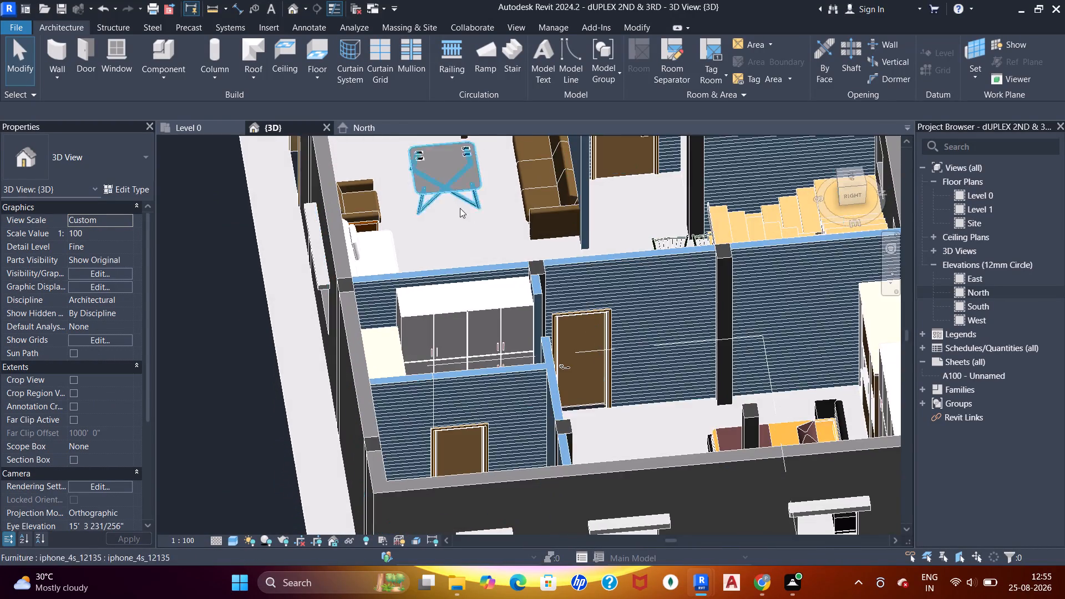
pyautogui.keyDown('shift'); pyautogui.moveTo(460, 208); pyautogui.dragTo(461, 170, button='middle'); pyautogui.keyUp('shift')
pyautogui.keyDown('shift'); pyautogui.moveTo(464, 207); pyautogui.dragTo(445, 192, button='middle'); pyautogui.keyUp('shift')
pyautogui.scroll(5, 448, 207)
pyautogui.keyDown('shift'); pyautogui.moveTo(506, 223); pyautogui.dragTo(487, 242, button='middle'); pyautogui.keyUp('shift')
pyautogui.keyDown('shift'); pyautogui.moveTo(511, 248); pyautogui.dragTo(499, 246, button='middle'); pyautogui.keyUp('shift')
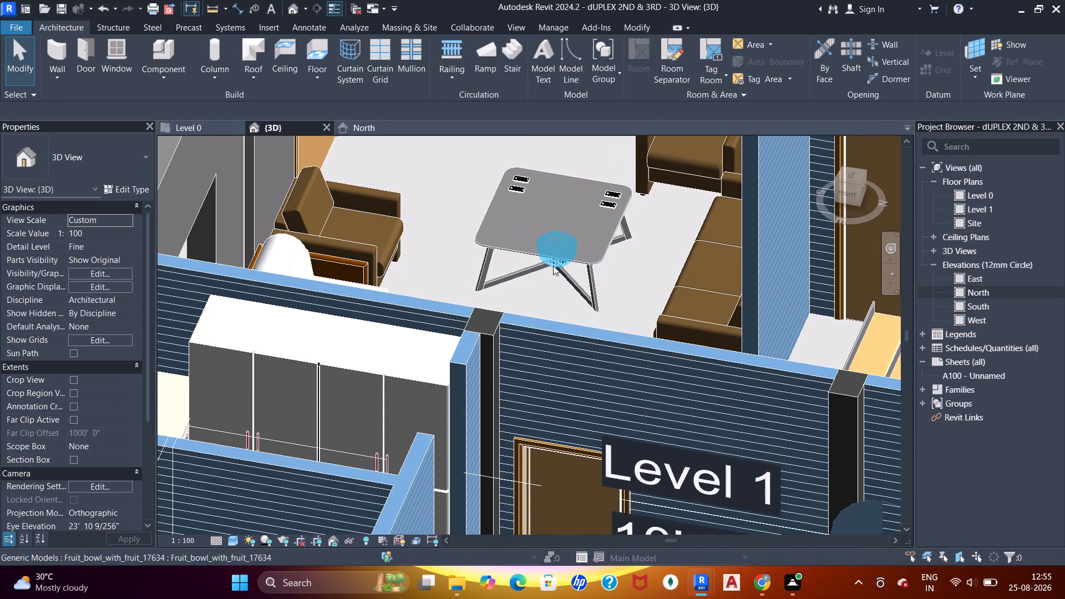
pyautogui.click(553, 266)
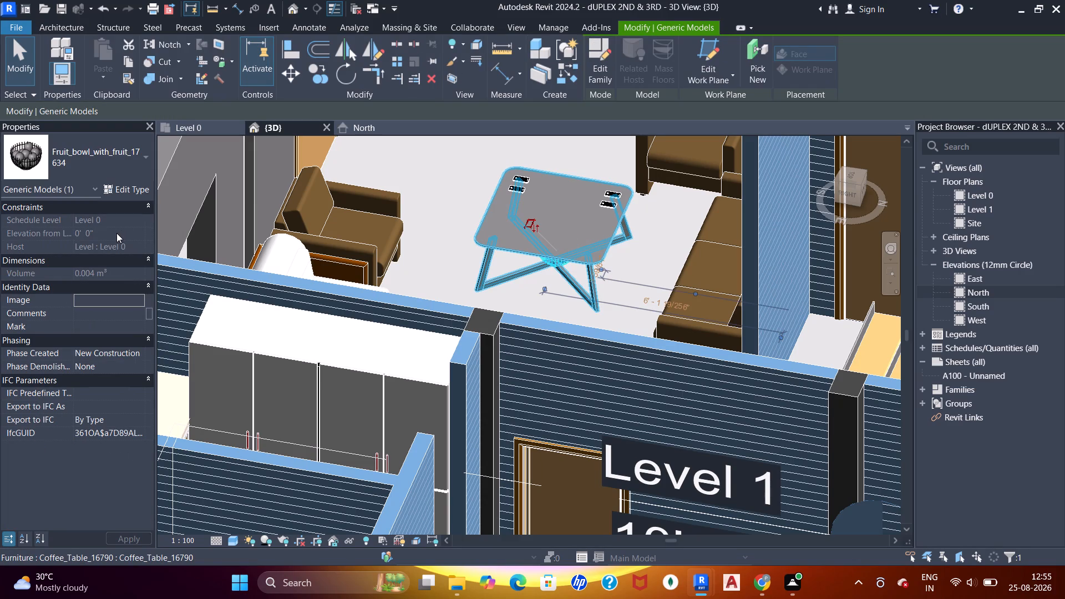
pyautogui.click(114, 233)
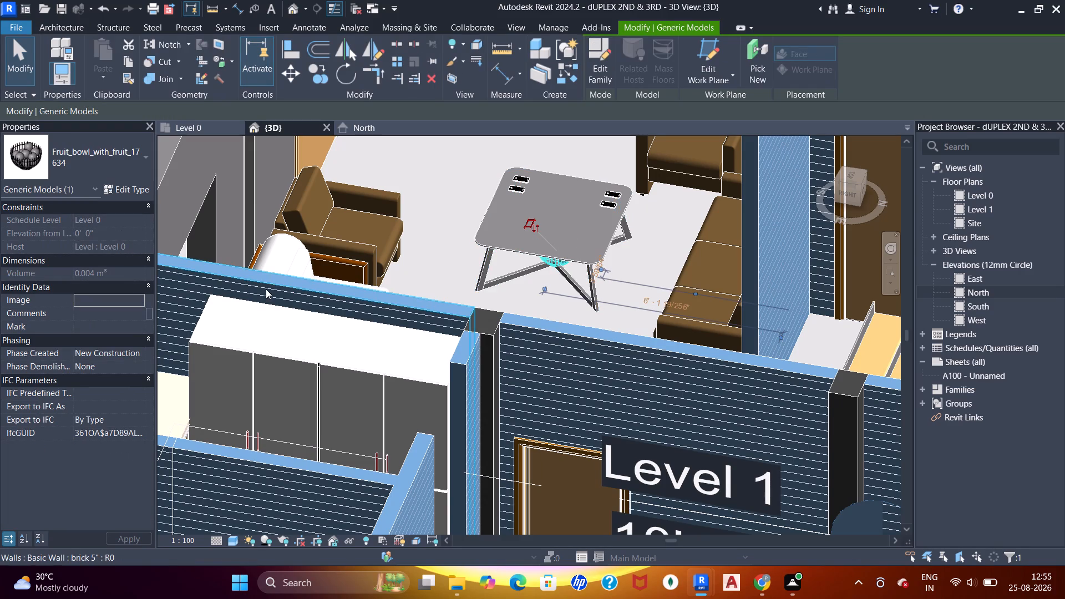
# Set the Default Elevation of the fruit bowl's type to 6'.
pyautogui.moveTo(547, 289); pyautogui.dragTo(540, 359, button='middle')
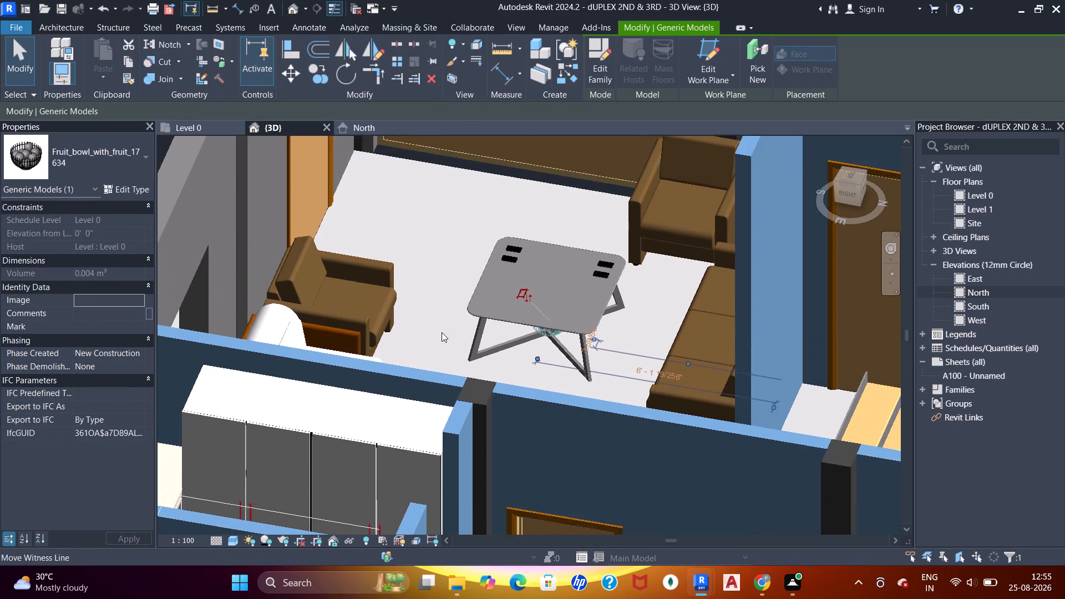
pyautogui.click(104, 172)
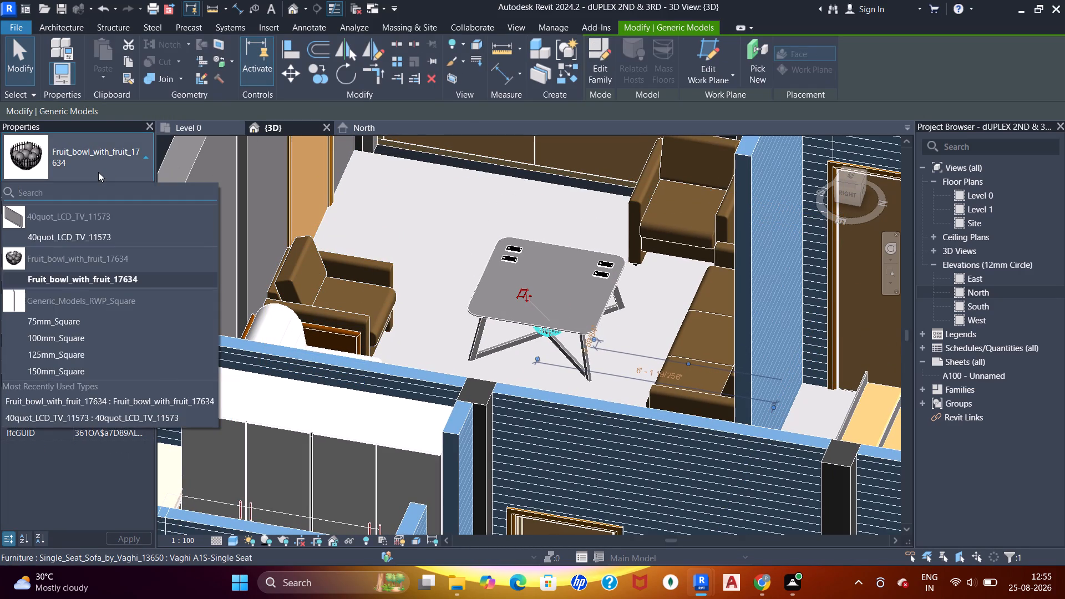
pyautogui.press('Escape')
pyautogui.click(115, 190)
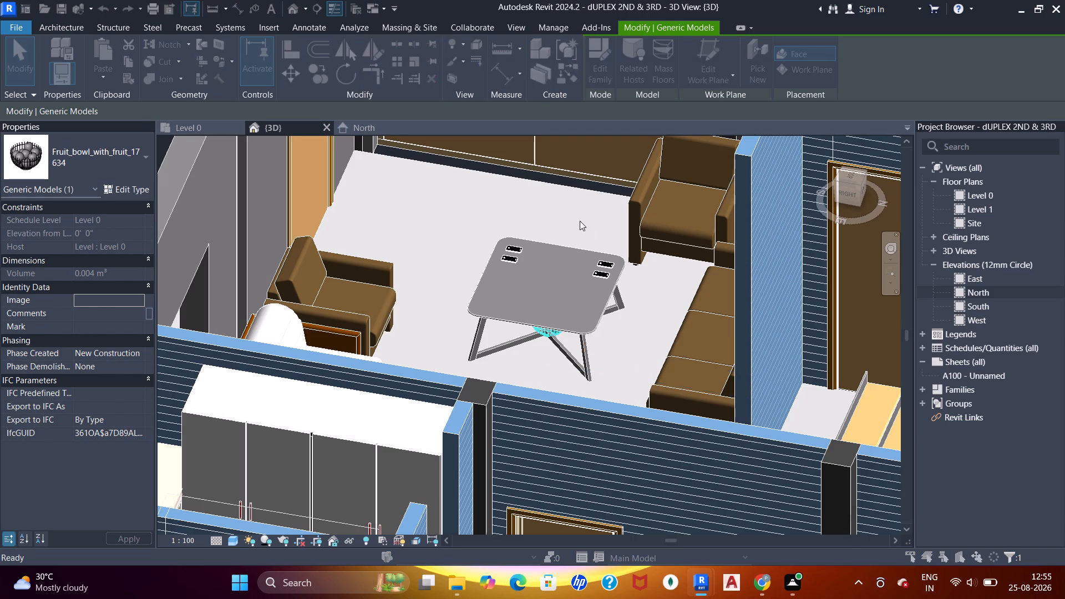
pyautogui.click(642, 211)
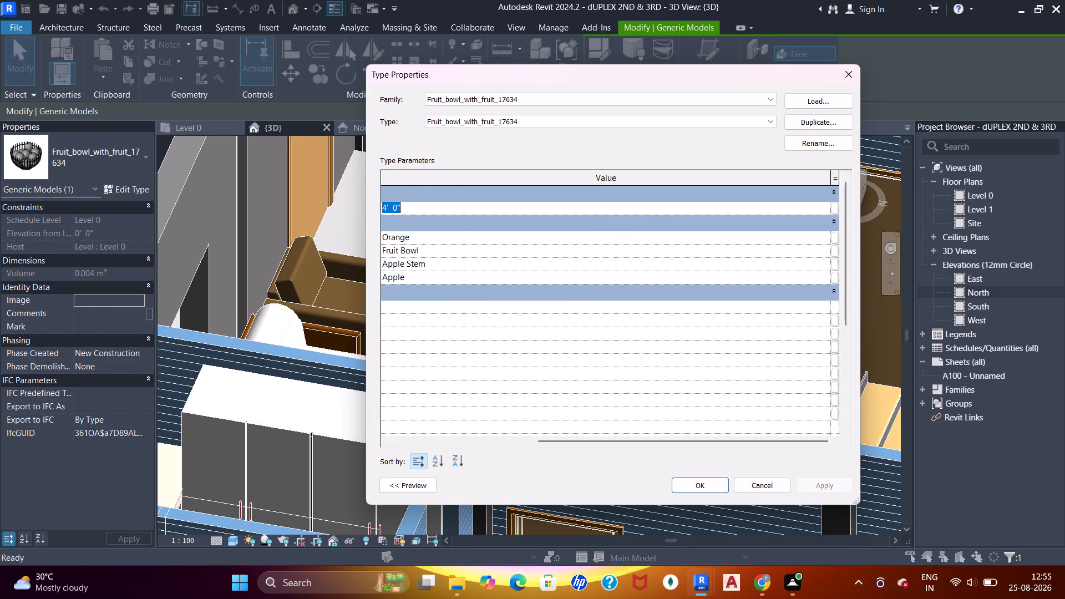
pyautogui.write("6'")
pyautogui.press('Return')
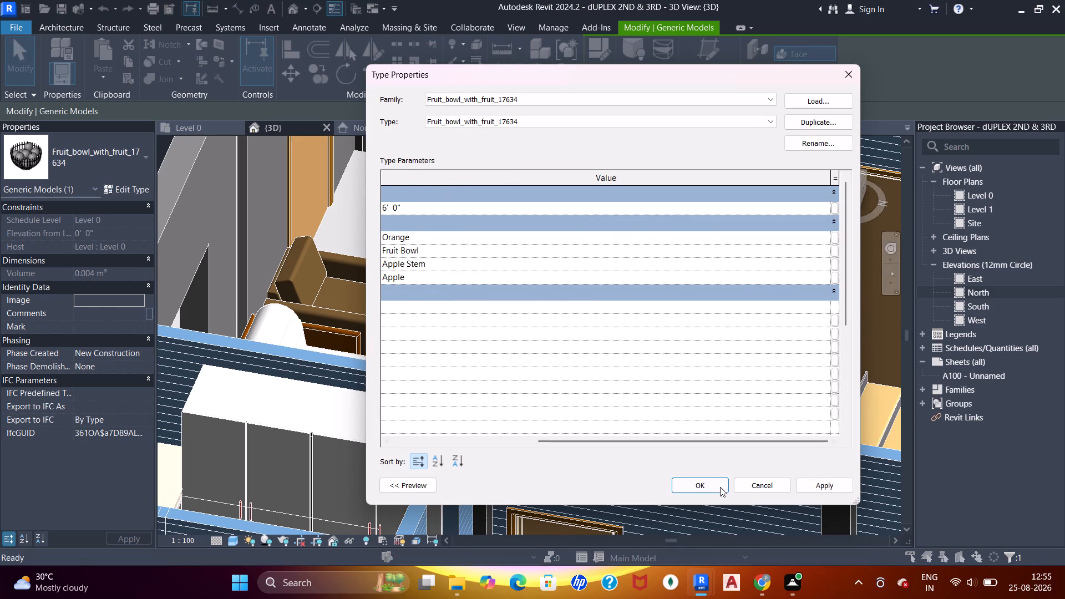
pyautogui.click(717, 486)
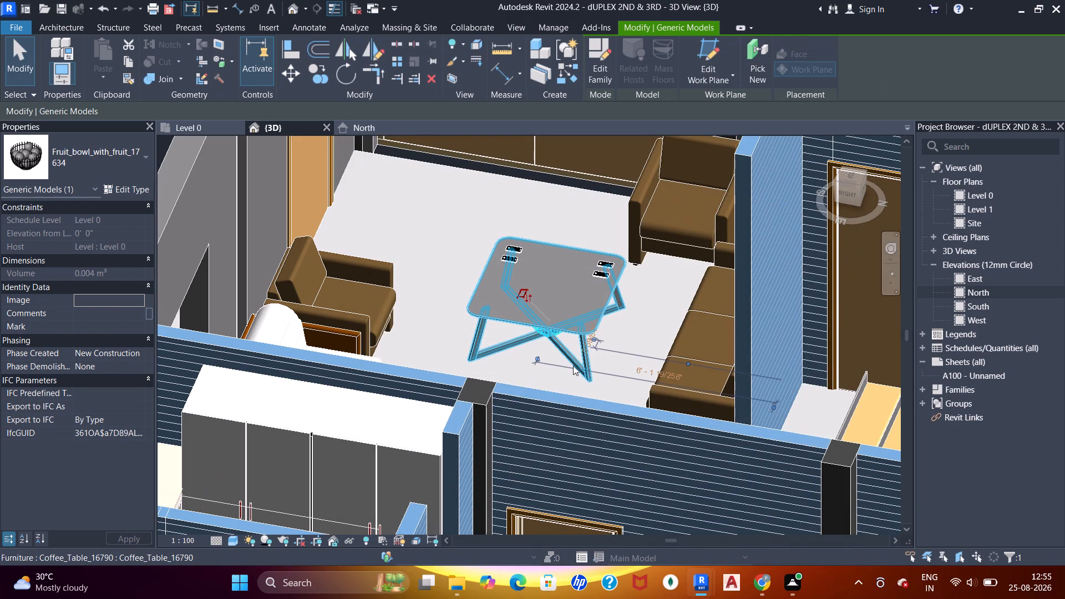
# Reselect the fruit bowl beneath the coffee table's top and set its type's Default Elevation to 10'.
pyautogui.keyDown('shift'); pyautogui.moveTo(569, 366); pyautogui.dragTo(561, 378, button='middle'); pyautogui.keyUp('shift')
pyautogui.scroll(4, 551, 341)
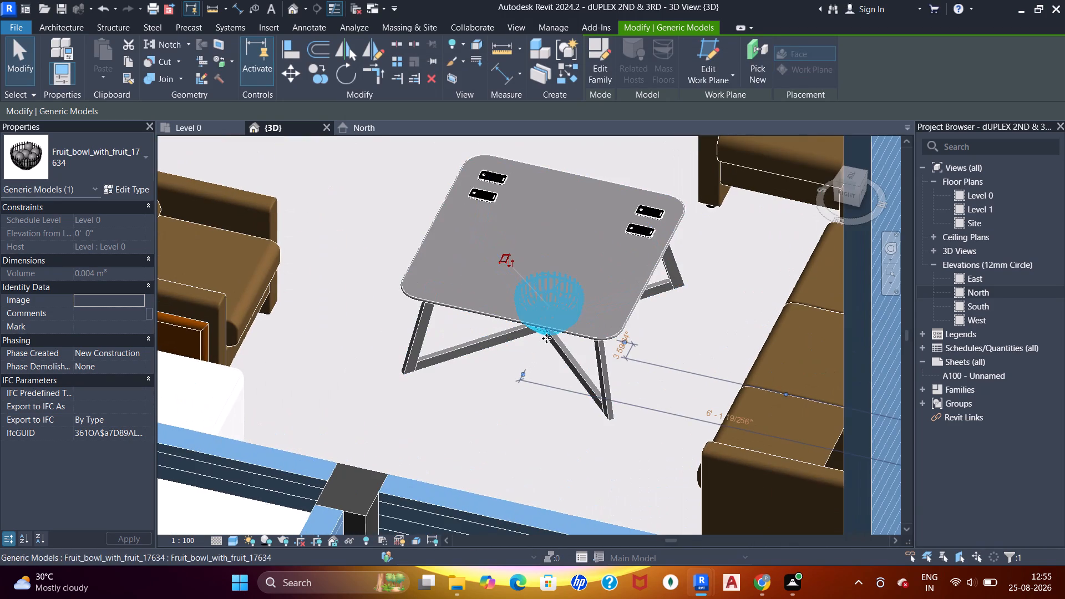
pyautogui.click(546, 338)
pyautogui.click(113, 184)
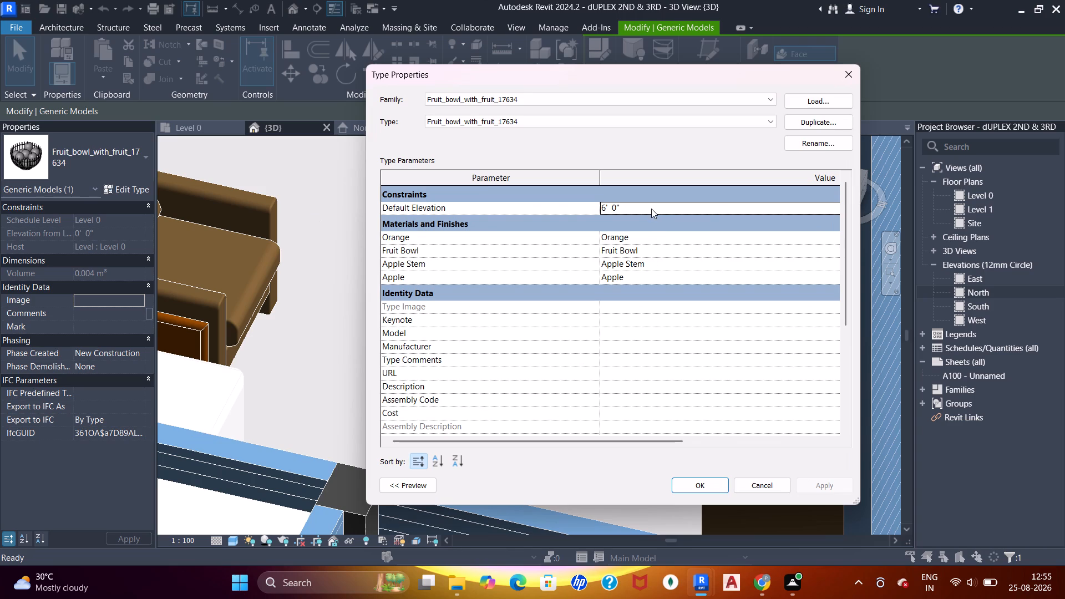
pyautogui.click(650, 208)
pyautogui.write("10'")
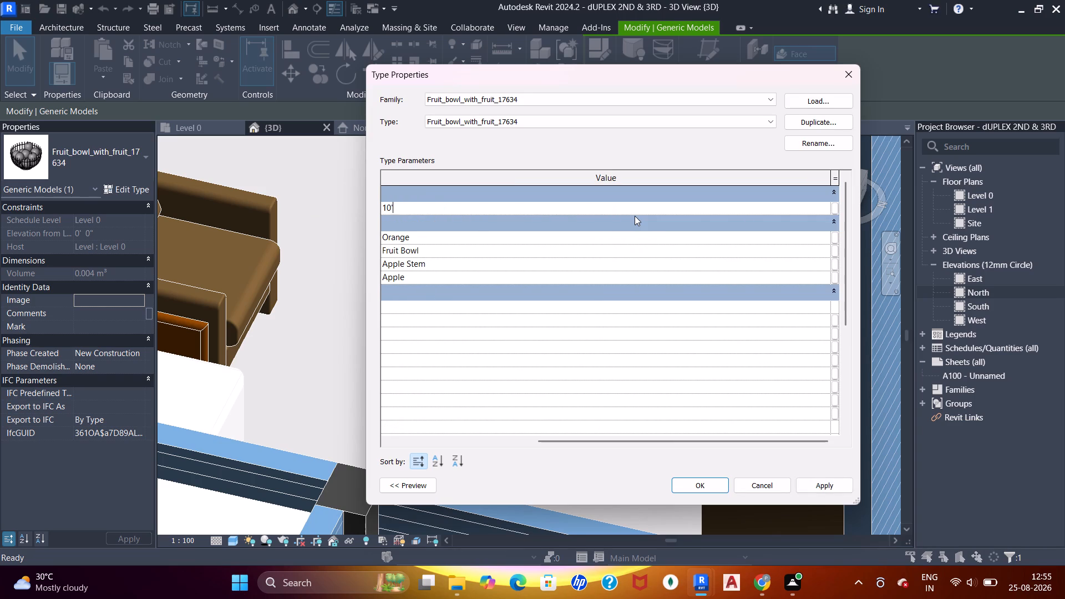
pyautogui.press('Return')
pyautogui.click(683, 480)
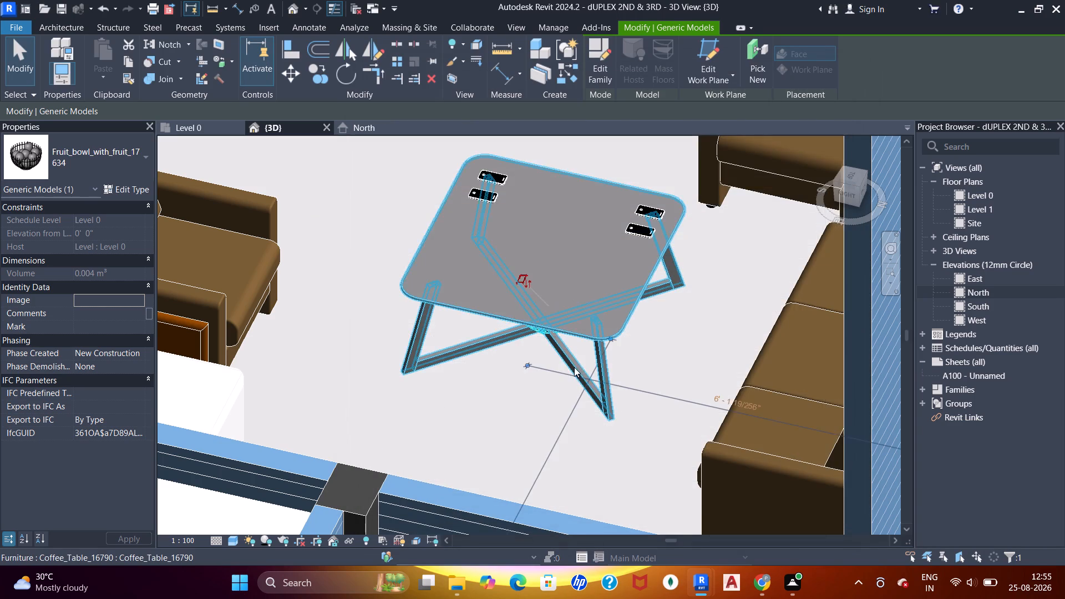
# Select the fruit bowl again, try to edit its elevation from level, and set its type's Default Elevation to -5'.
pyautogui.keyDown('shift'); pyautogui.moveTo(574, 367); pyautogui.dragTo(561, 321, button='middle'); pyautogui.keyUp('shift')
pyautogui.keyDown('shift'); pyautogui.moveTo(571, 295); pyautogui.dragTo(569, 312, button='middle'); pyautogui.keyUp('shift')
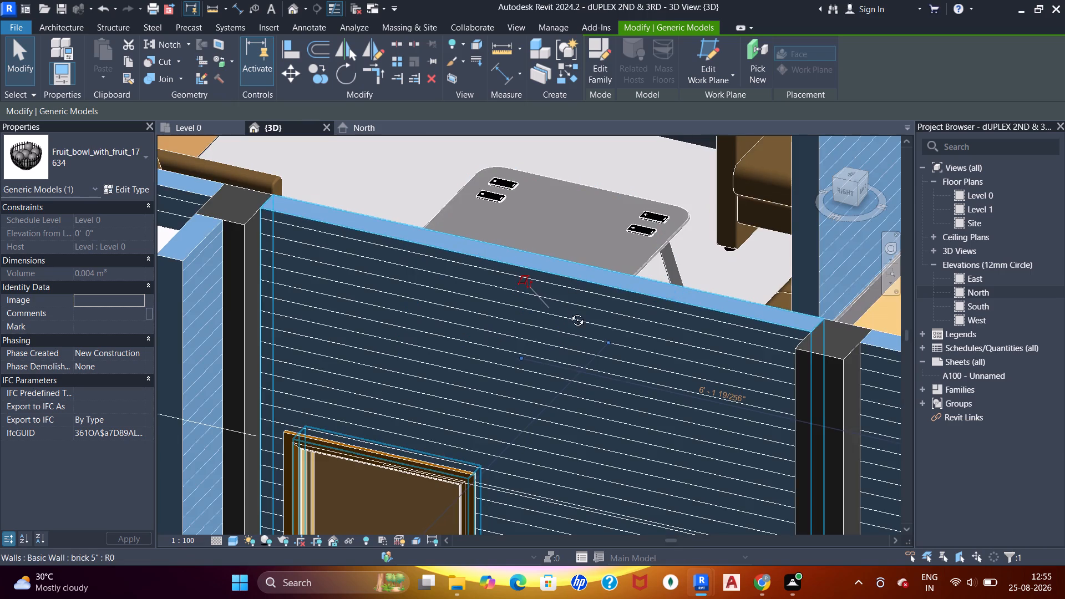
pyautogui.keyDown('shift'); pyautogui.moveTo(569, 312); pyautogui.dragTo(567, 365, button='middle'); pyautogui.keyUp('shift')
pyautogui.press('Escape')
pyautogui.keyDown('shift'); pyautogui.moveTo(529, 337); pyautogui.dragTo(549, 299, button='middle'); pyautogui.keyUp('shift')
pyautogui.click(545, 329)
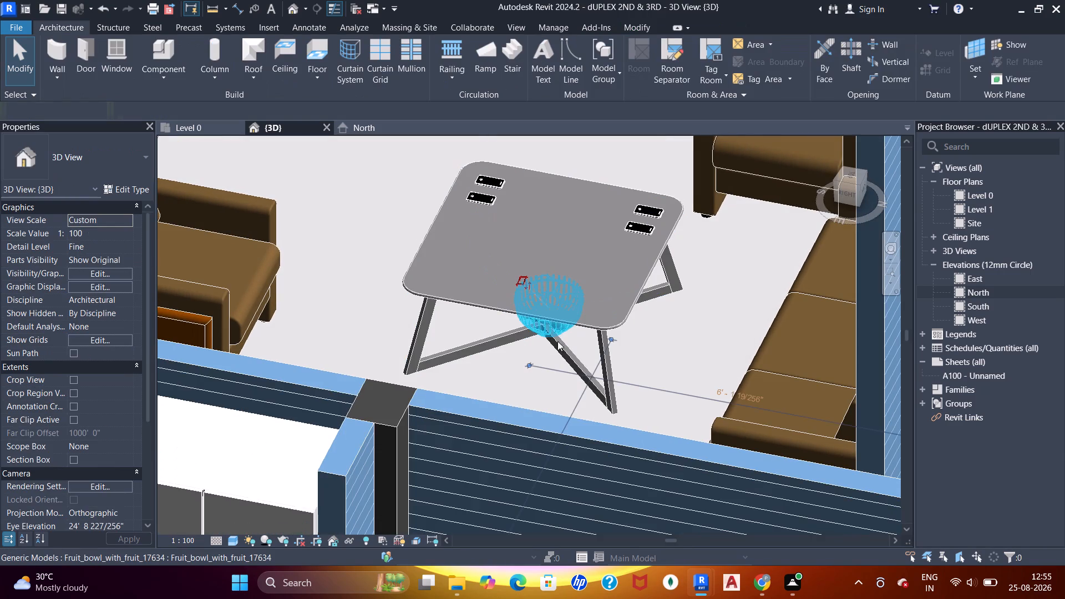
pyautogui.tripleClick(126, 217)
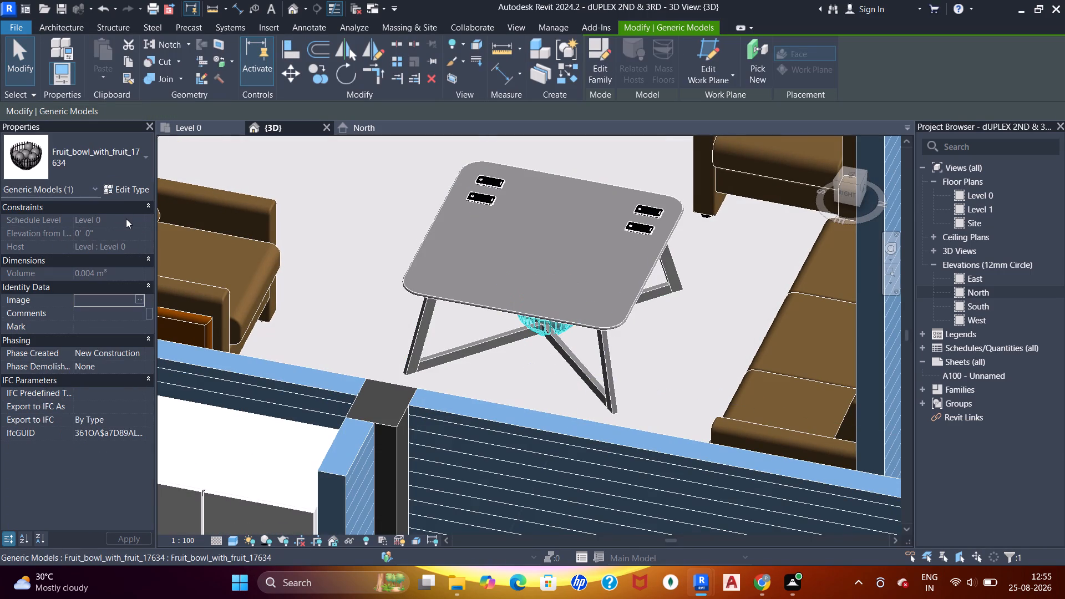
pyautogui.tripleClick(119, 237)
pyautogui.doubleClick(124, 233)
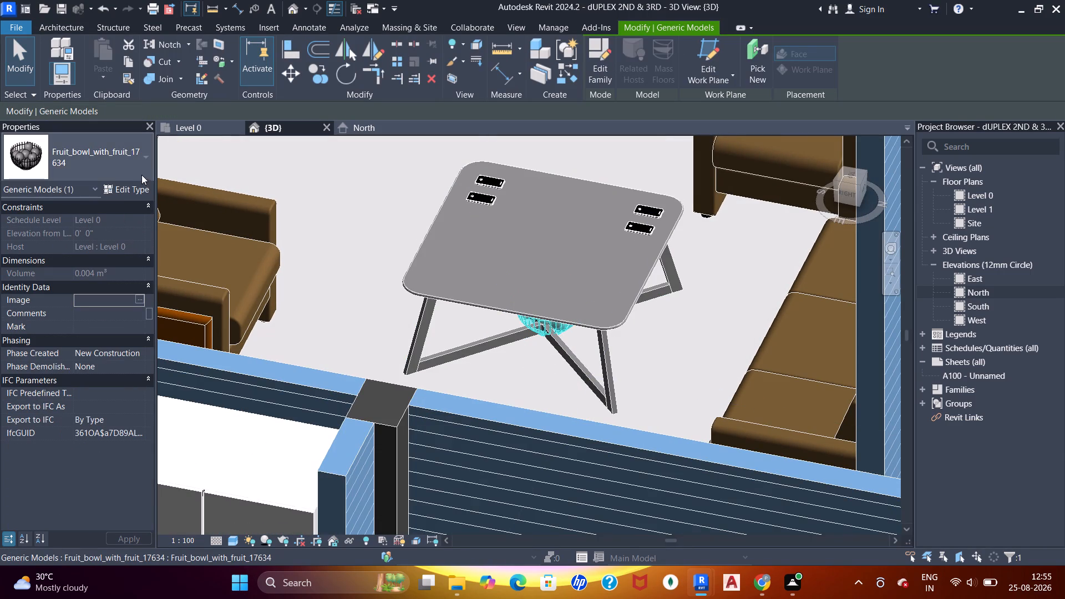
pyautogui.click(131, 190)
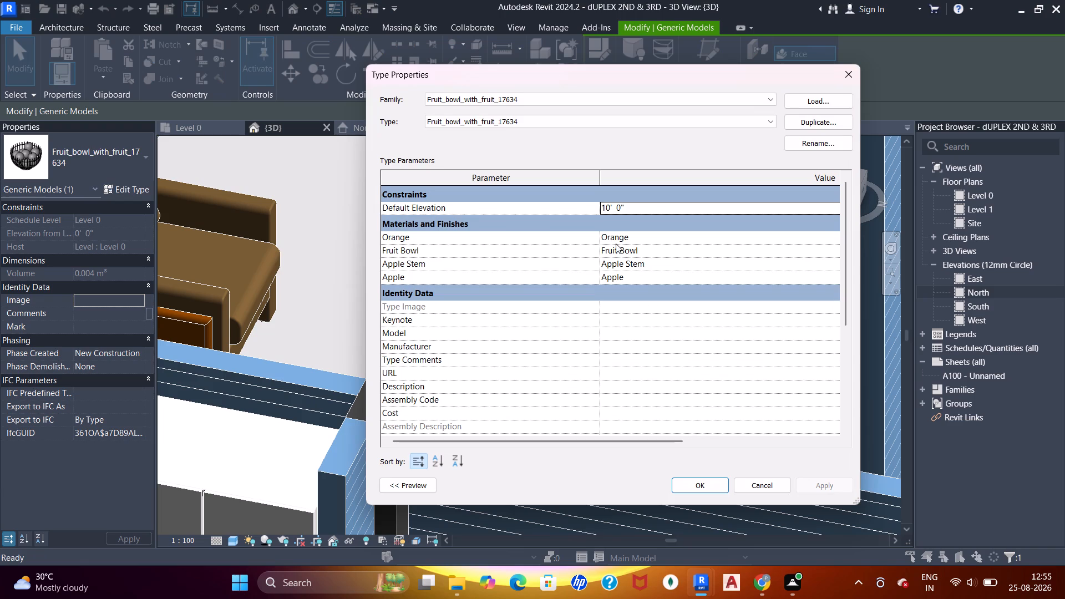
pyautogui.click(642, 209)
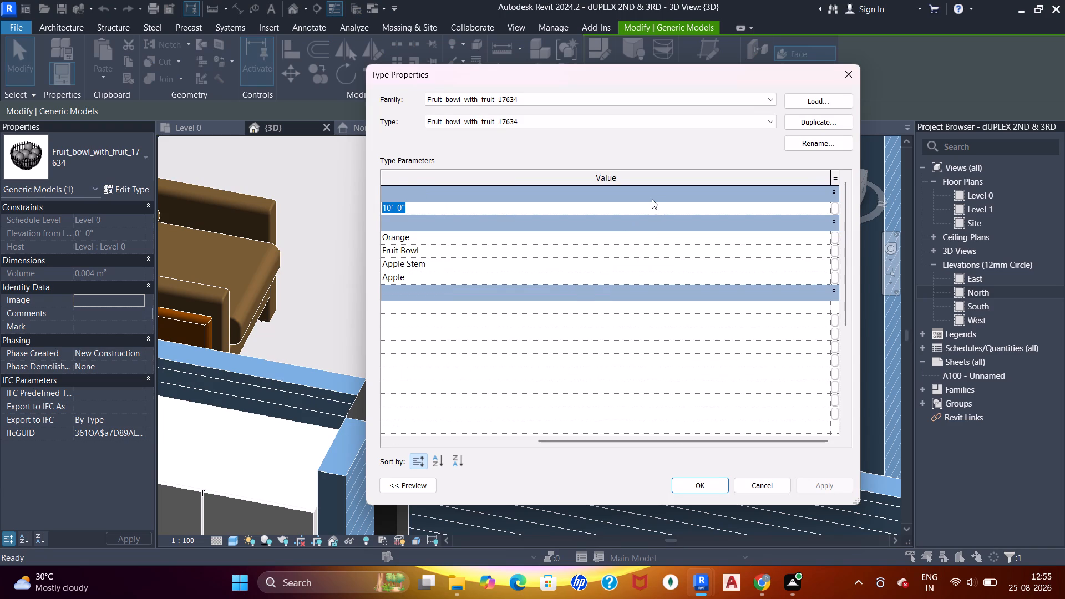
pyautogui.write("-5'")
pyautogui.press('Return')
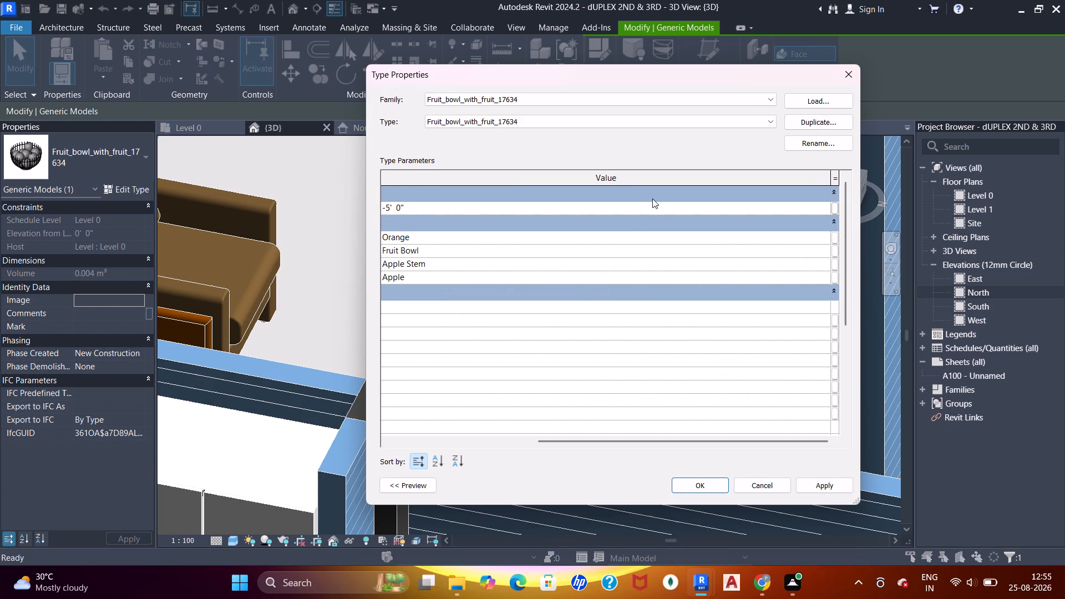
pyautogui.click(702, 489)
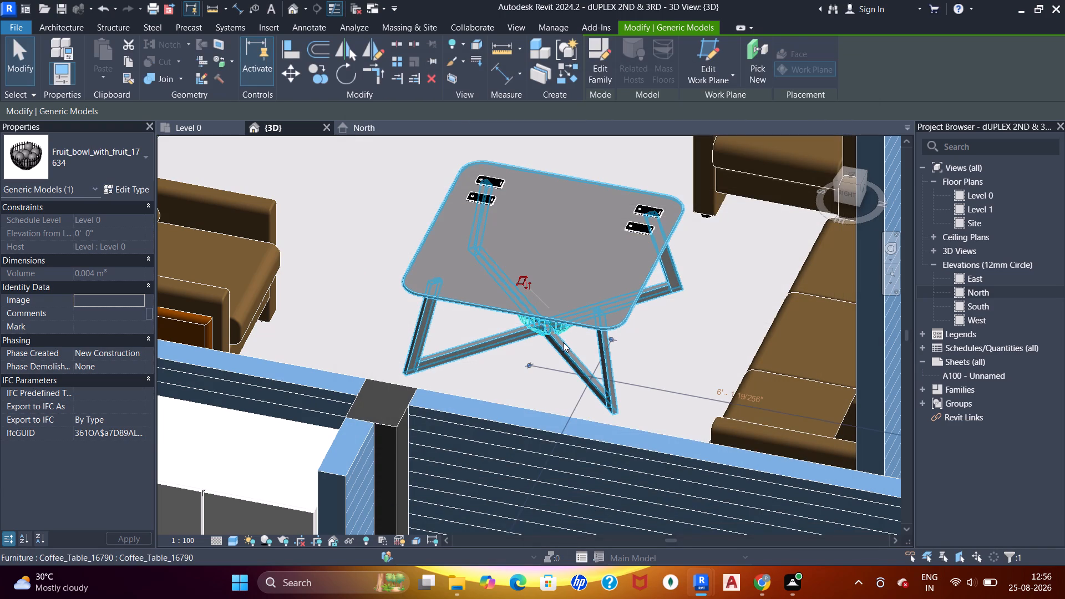
# Set the Default Elevation of the fruit bowl's type to 0 and try to edit the bowl's level constraints.
pyautogui.scroll(-2, 563, 339)
pyautogui.click(558, 340)
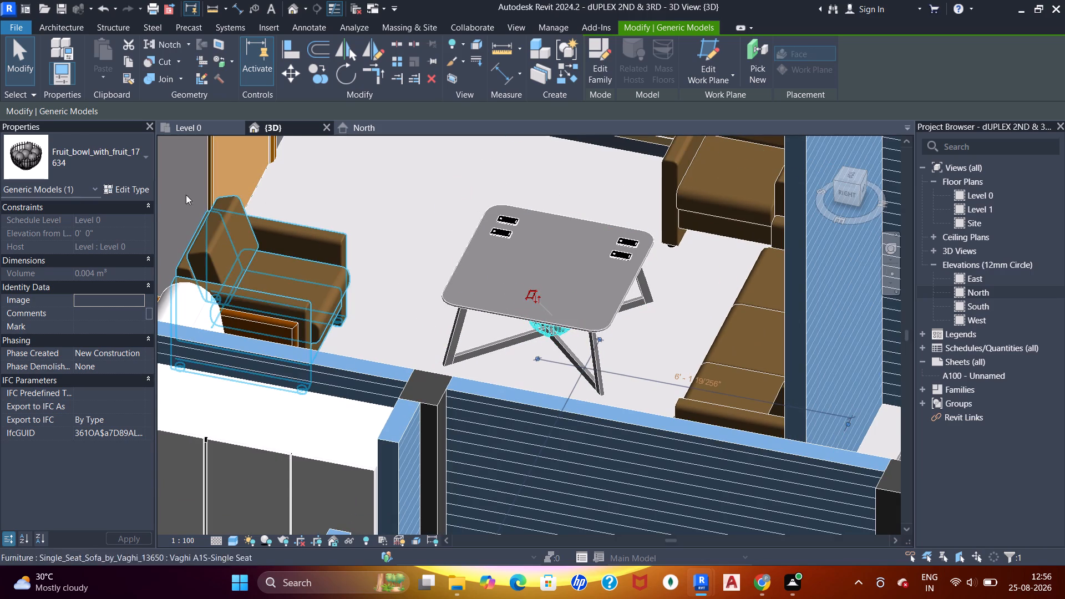
pyautogui.click(110, 179)
pyautogui.press('Escape')
pyautogui.click(132, 187)
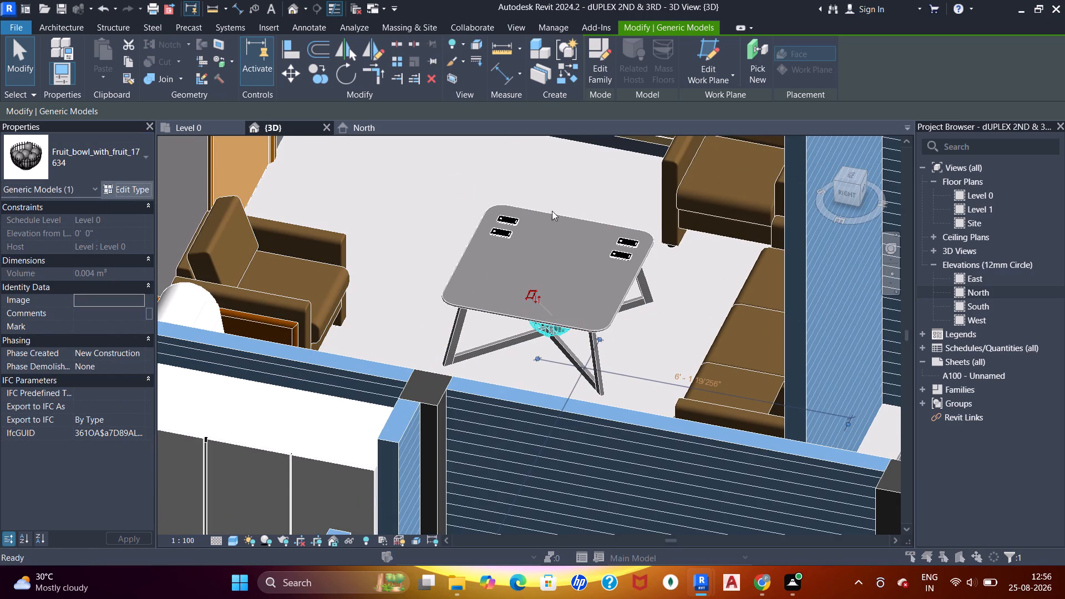
pyautogui.click(650, 211)
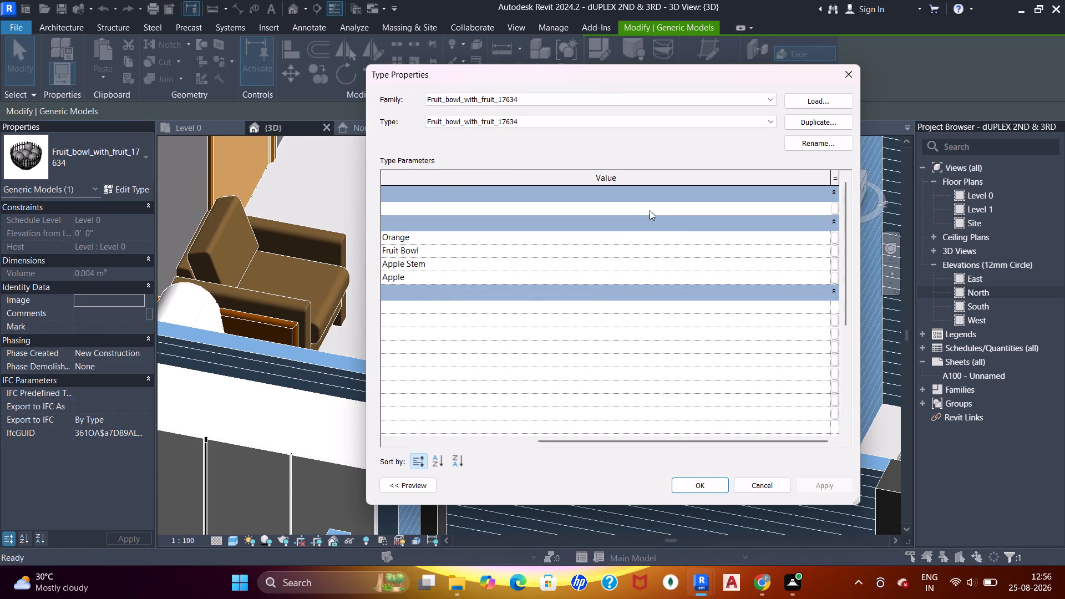
pyautogui.press('0')
pyautogui.press('Return')
pyautogui.click(683, 491)
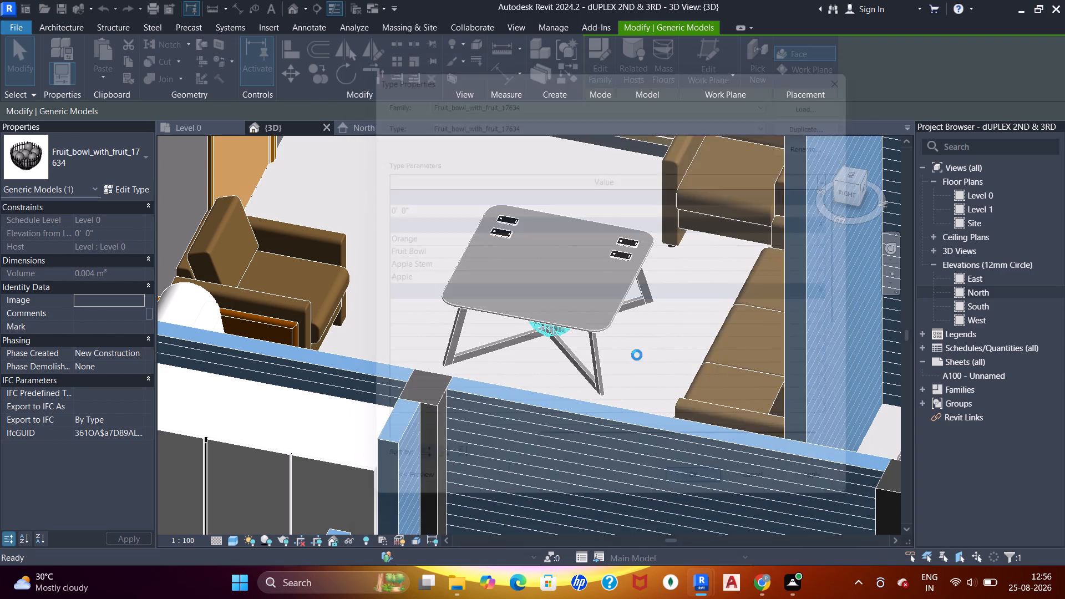
pyautogui.click(102, 226)
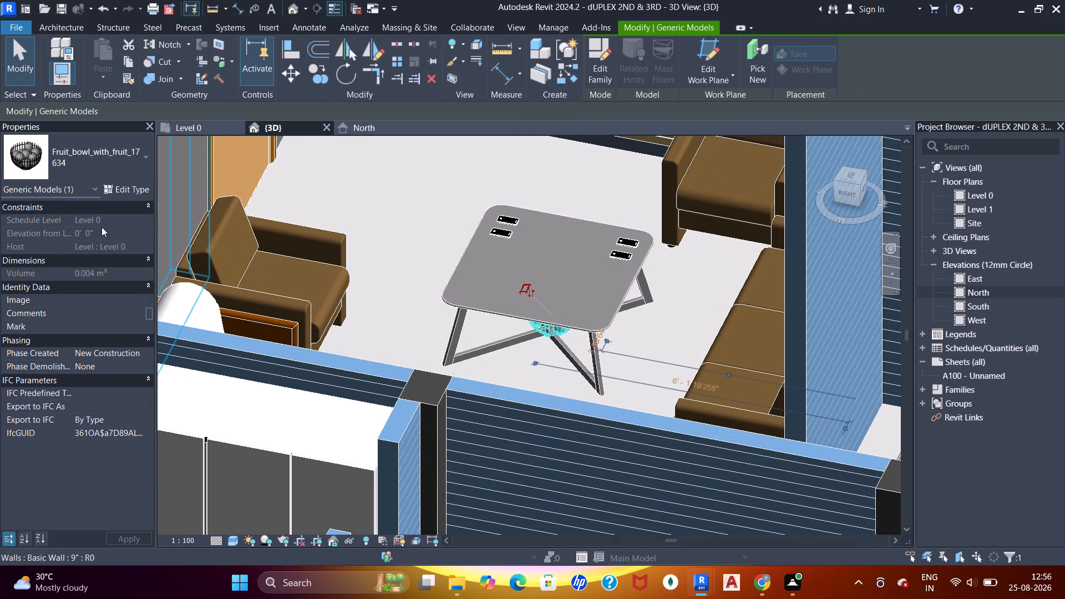
pyautogui.click(102, 227)
# In the Level 0 floor plan, delete the selected fruit bowl from the coffee table.
pyautogui.click(185, 124)
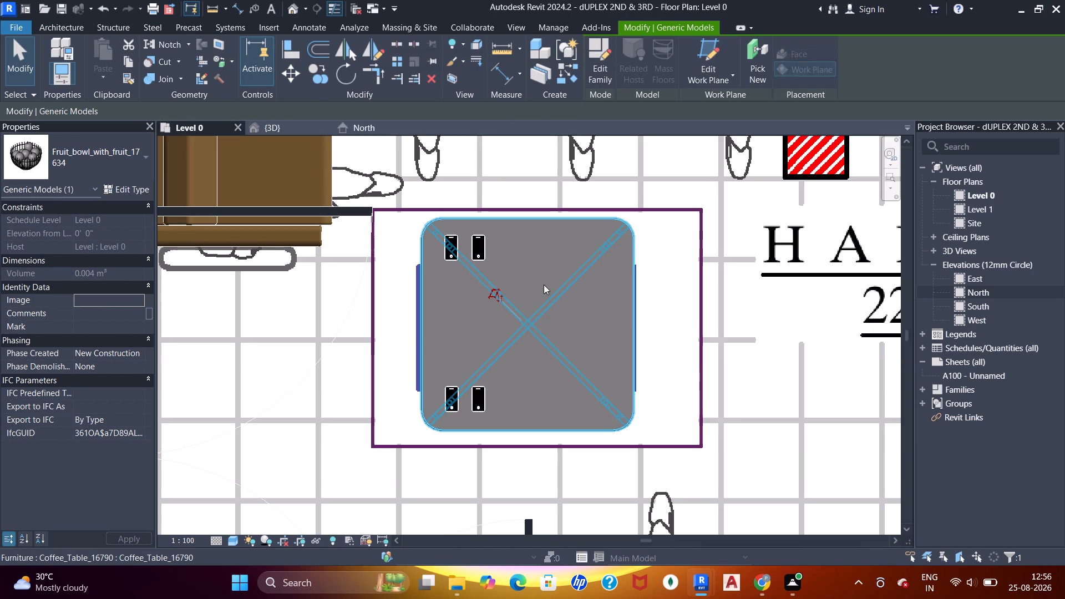
pyautogui.press('Delete')
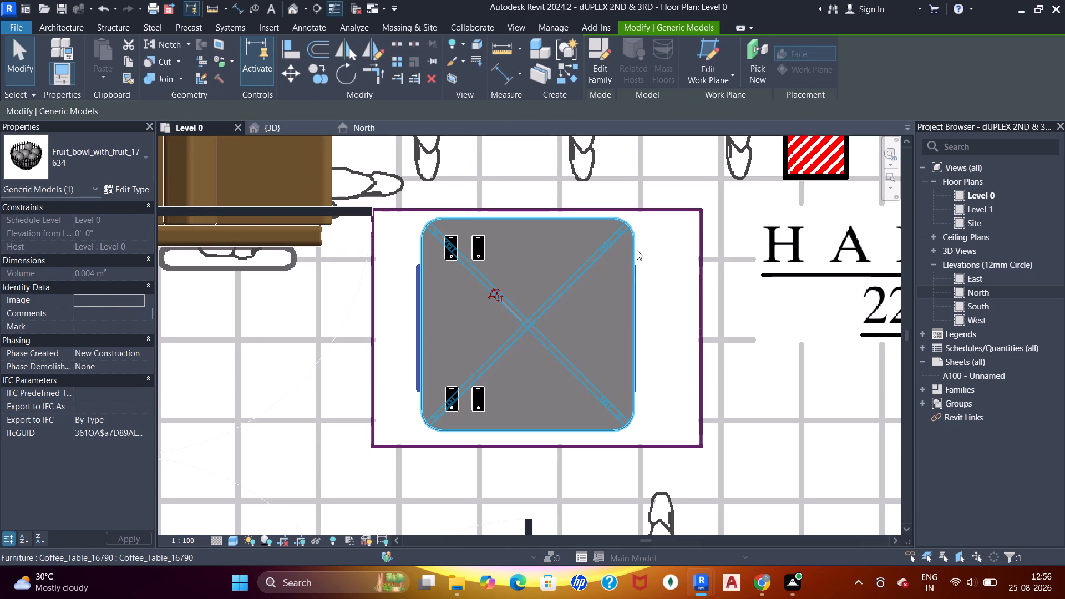
# Place a new Fruit_bowl_with_fruit_17634 component near the coffee table's centre with its Schedule Level set to Level 1.
pyautogui.click(173, 52)
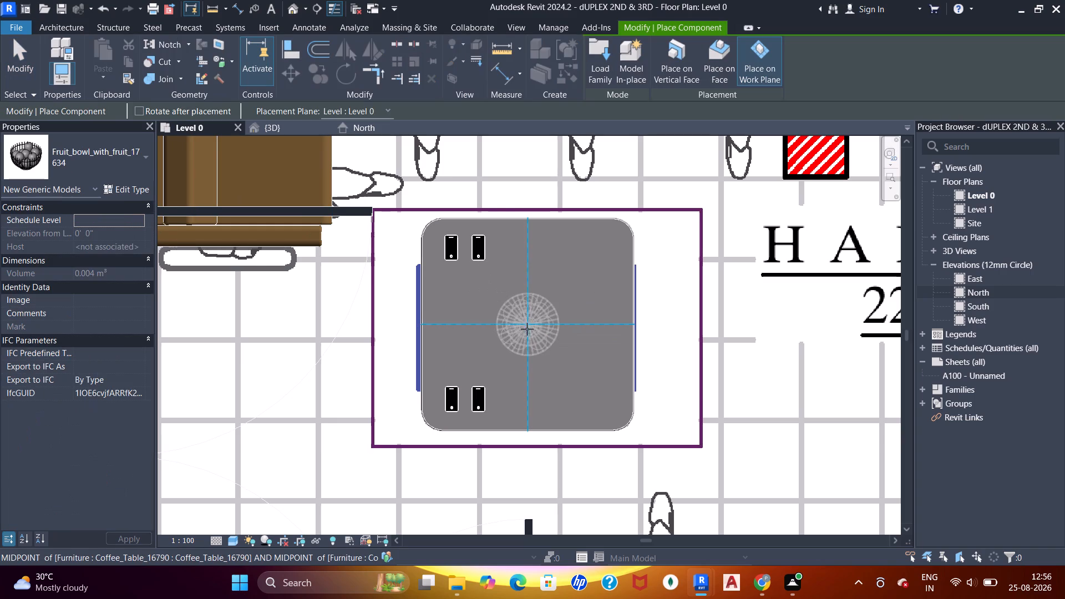
pyautogui.click(102, 231)
pyautogui.click(118, 223)
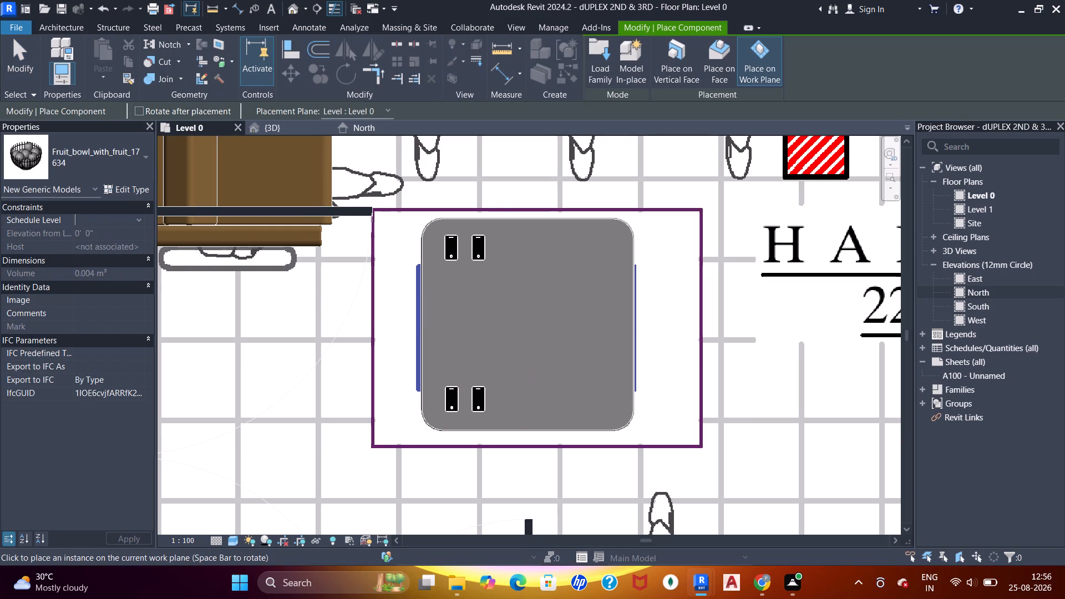
pyautogui.click(118, 223)
pyautogui.click(135, 217)
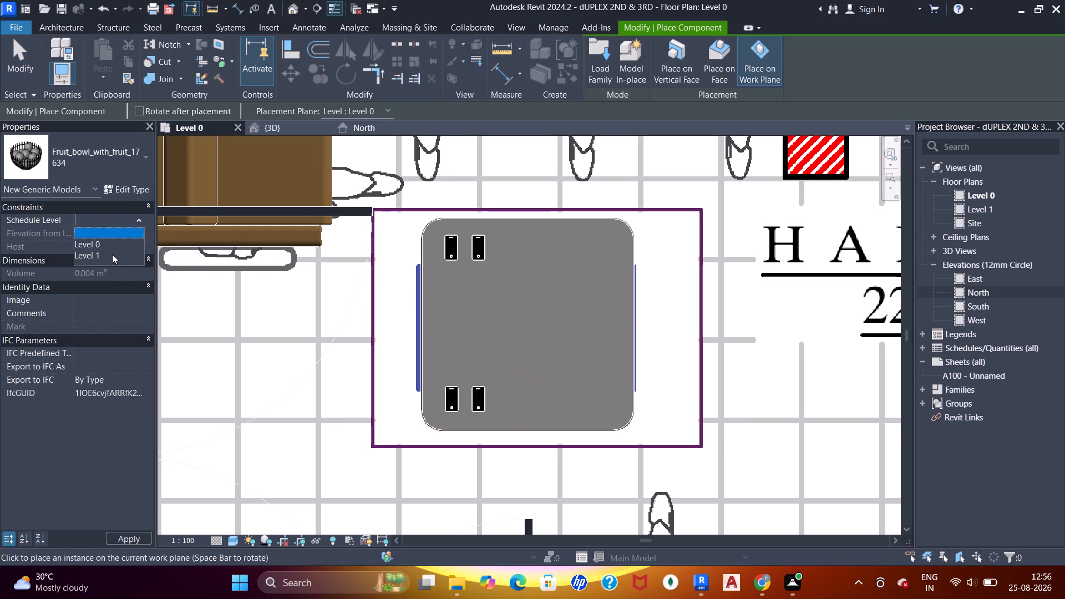
pyautogui.click(112, 254)
pyautogui.click(115, 235)
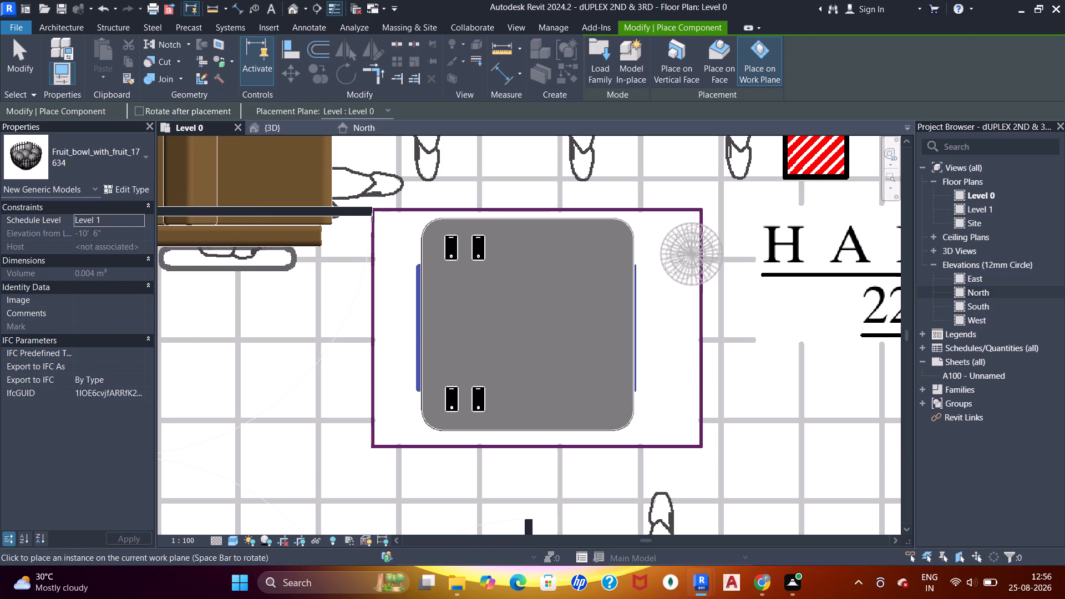
pyautogui.click(516, 305)
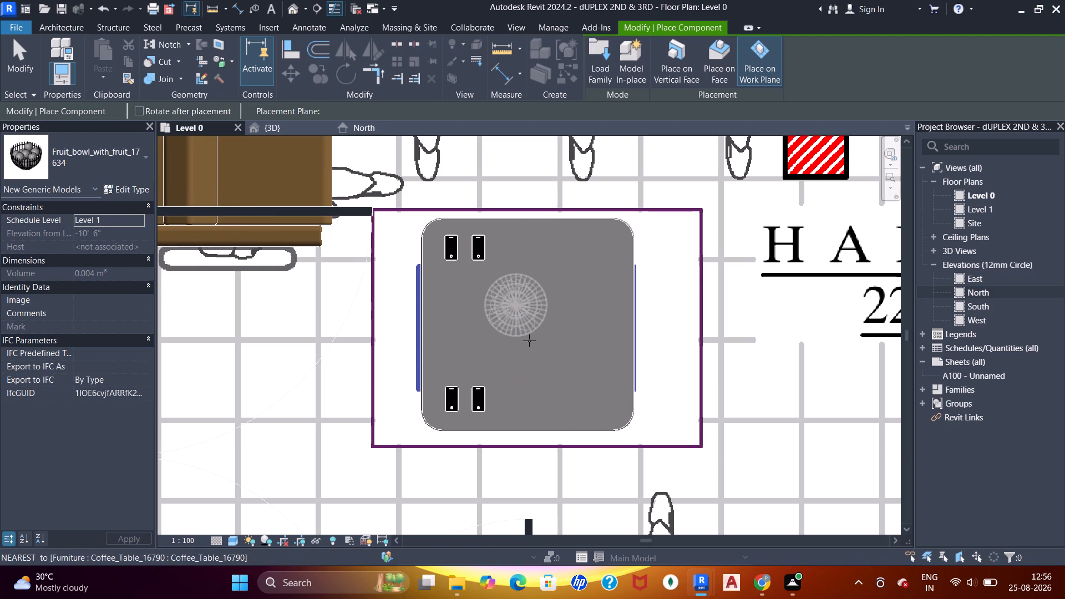
# In the 3D view, end component placement and examine the new fruit bowl's height relative to the coffee table.
pyautogui.keyDown('shift'); pyautogui.moveTo(615, 398); pyautogui.dragTo(567, 327, button='middle'); pyautogui.keyUp('shift')
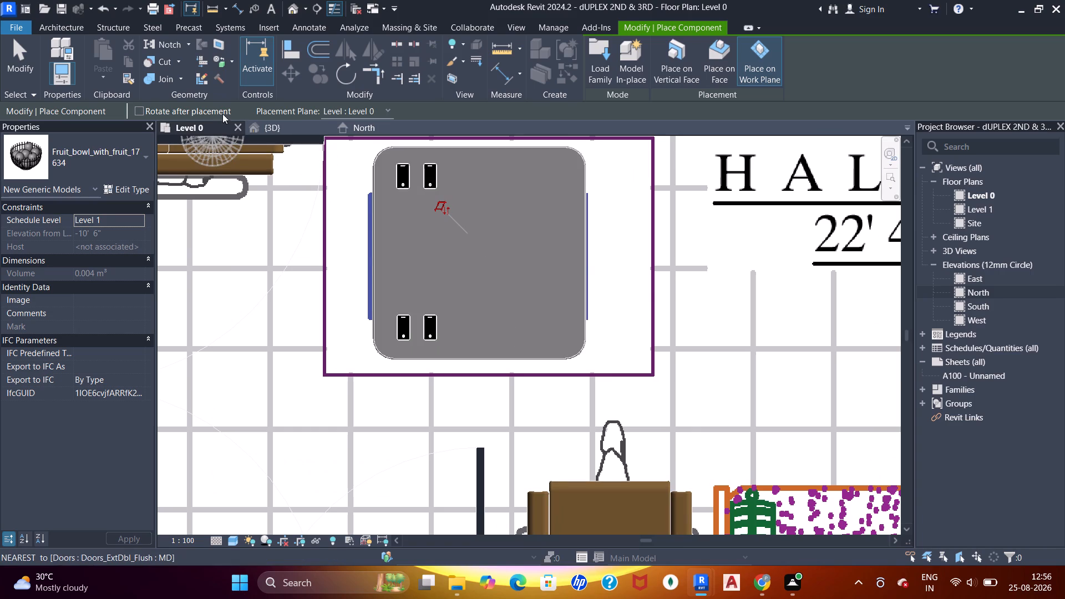
pyautogui.click(252, 124)
pyautogui.scroll(-10, 556, 315)
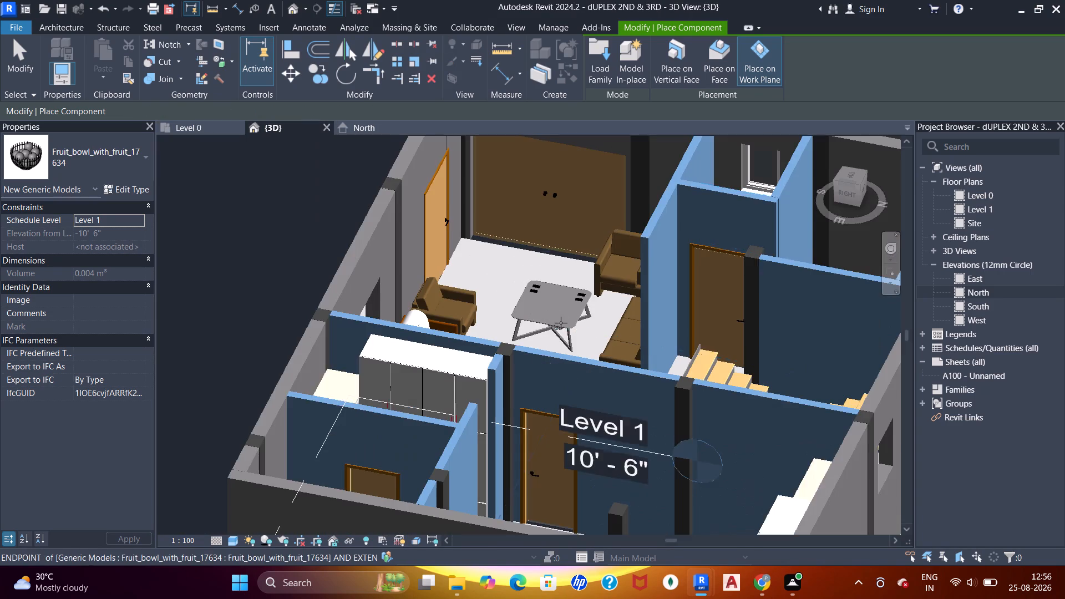
pyautogui.moveTo(560, 322); pyautogui.dragTo(531, 355, button='middle')
pyautogui.keyDown('shift'); pyautogui.moveTo(599, 394); pyautogui.dragTo(557, 344, button='middle'); pyautogui.keyUp('shift')
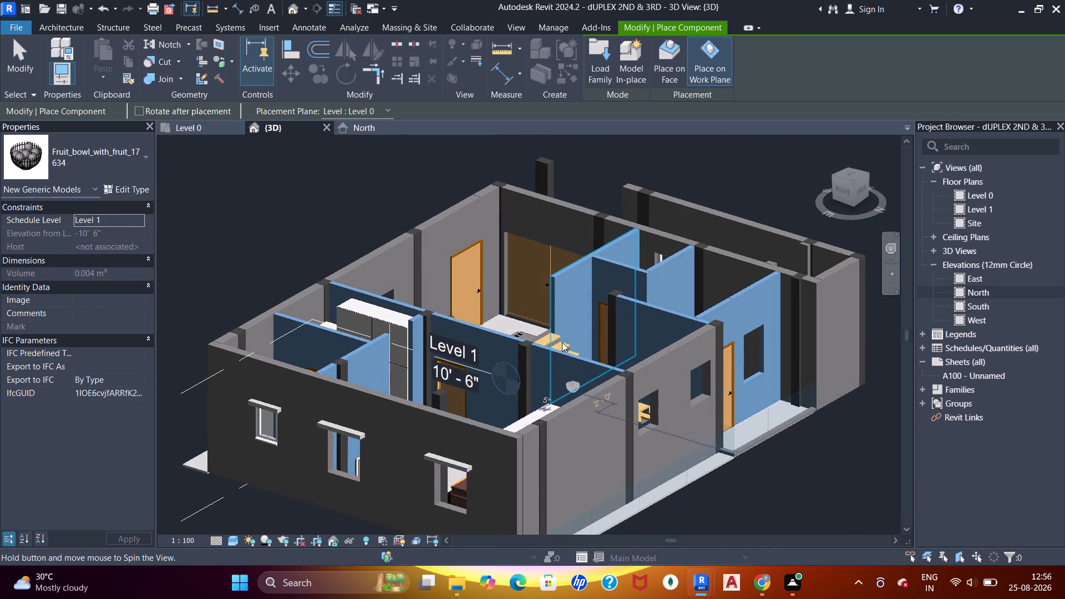
pyautogui.press('Escape')
pyautogui.press('Escape')
pyautogui.press('Escape')
pyautogui.keyDown('shift'); pyautogui.moveTo(511, 321); pyautogui.dragTo(544, 395, button='middle'); pyautogui.keyUp('shift')
pyautogui.scroll(5, 532, 375)
pyautogui.moveTo(527, 375); pyautogui.dragTo(528, 356, button='middle')
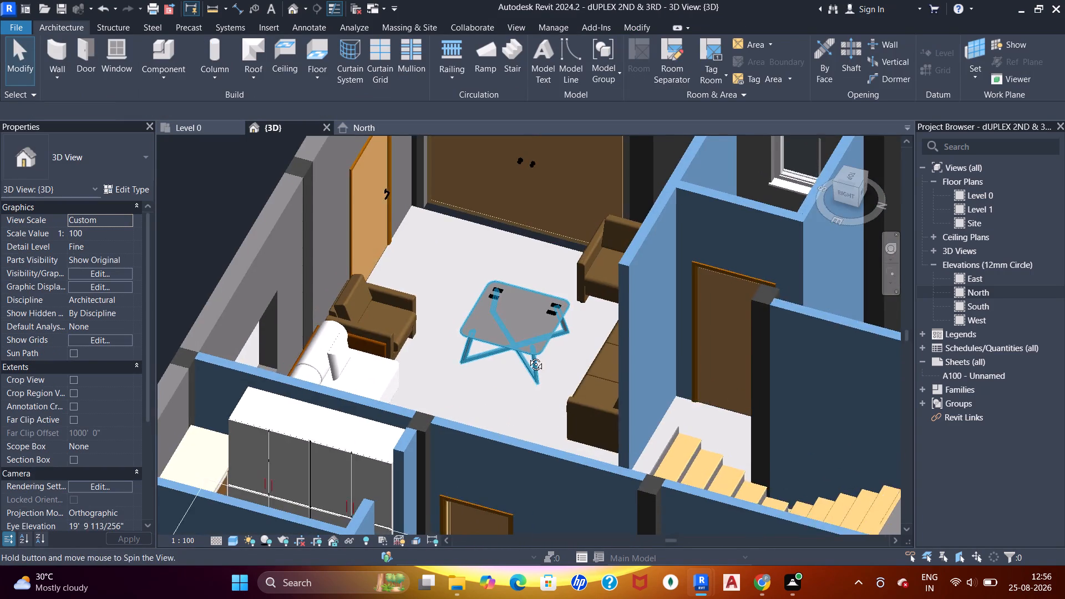
# Delete the Fruit_bowl_with_fruit_17634 component lying beneath the coffee table in the 3D view.
pyautogui.moveTo(528, 356); pyautogui.dragTo(528, 338, button='middle')
pyautogui.scroll(4, 522, 343)
pyautogui.click(533, 355)
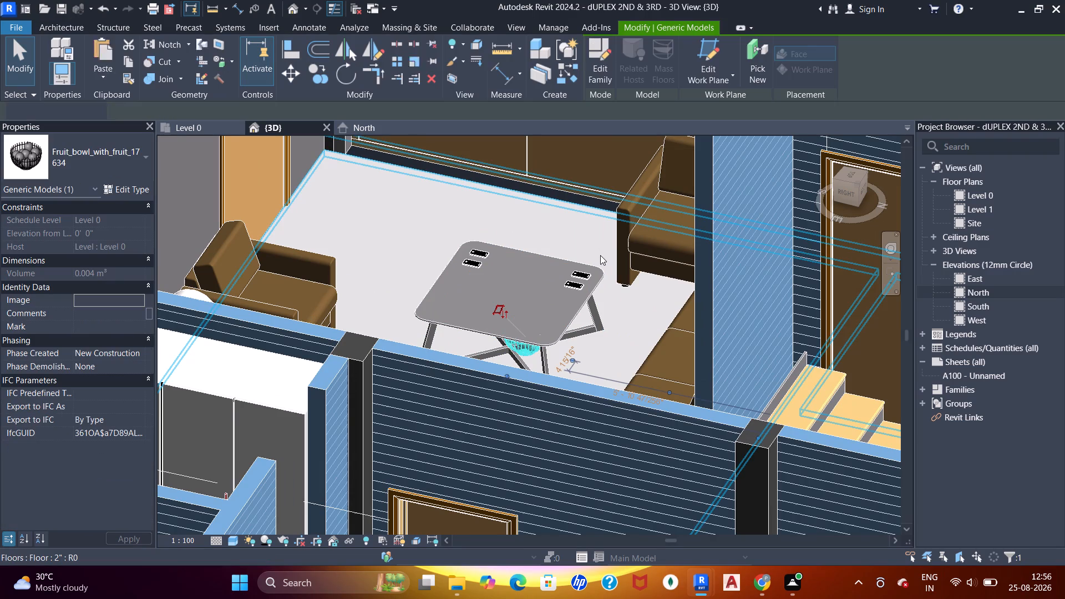
pyautogui.press('Delete')
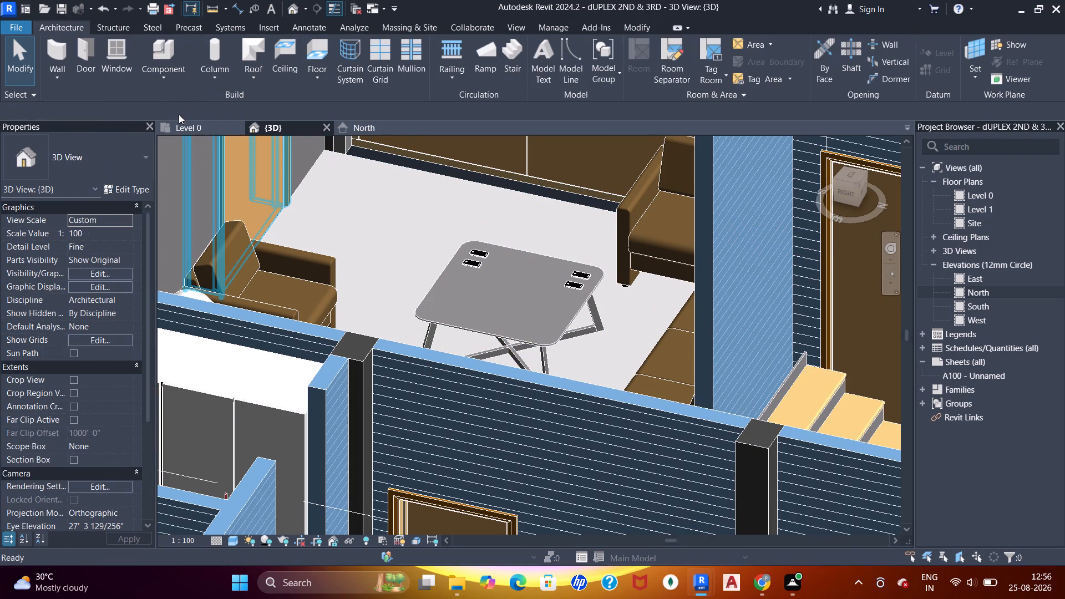
# In the Level 0 floor plan, preview the families in New folder and load Bowl_of_Fruit_15762 as a component.
pyautogui.click(181, 124)
pyautogui.click(162, 53)
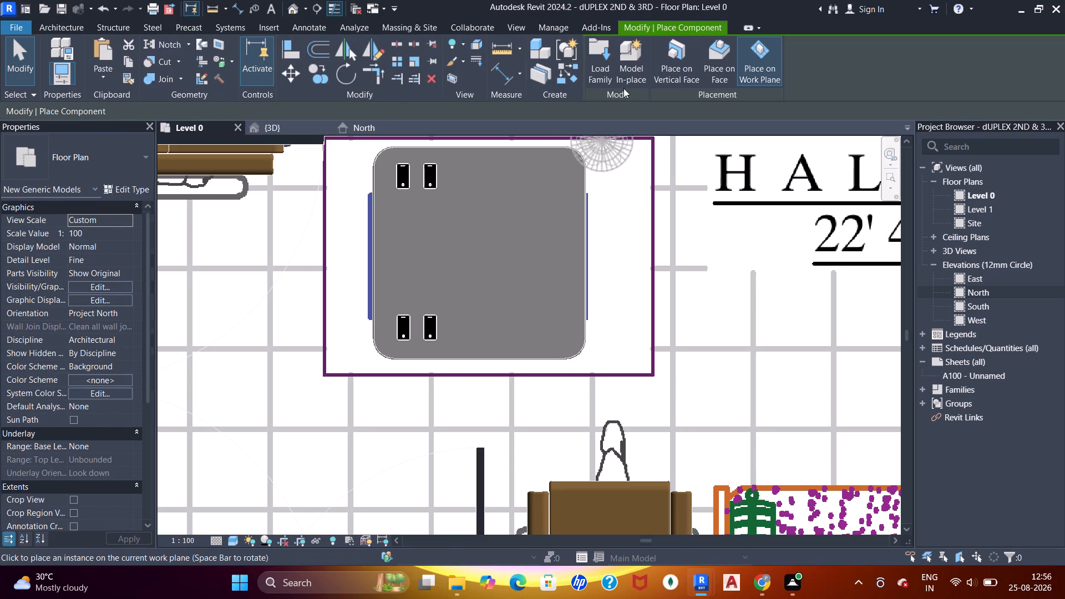
pyautogui.moveTo(601, 55); pyautogui.dragTo(600, 65)
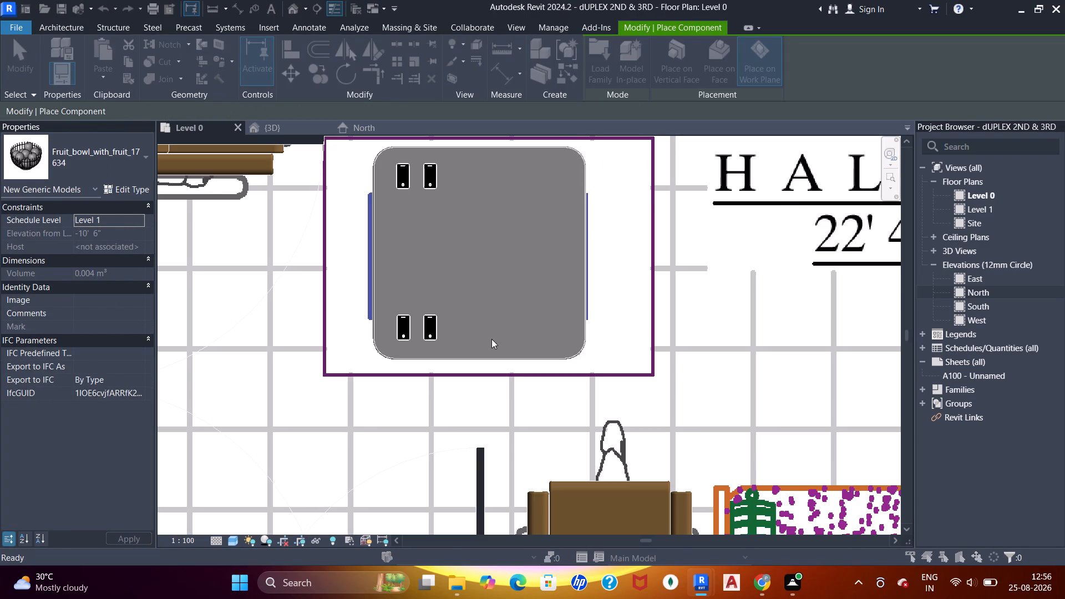
pyautogui.scroll(-4, 475, 343)
pyautogui.click(491, 359)
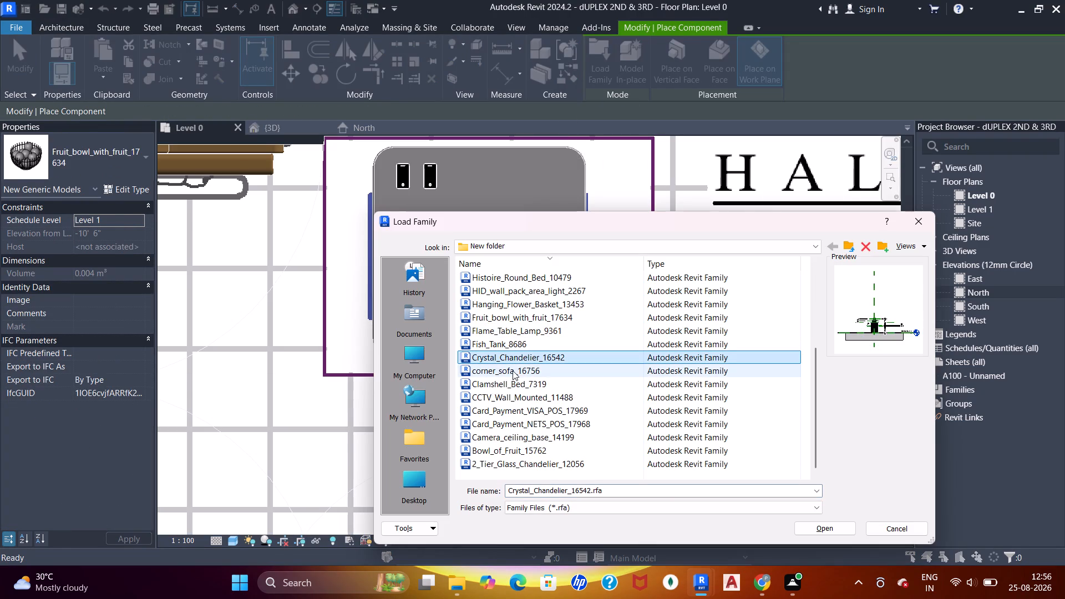
pyautogui.click(511, 370)
pyautogui.click(521, 387)
pyautogui.click(518, 397)
pyautogui.scroll(-1, 521, 403)
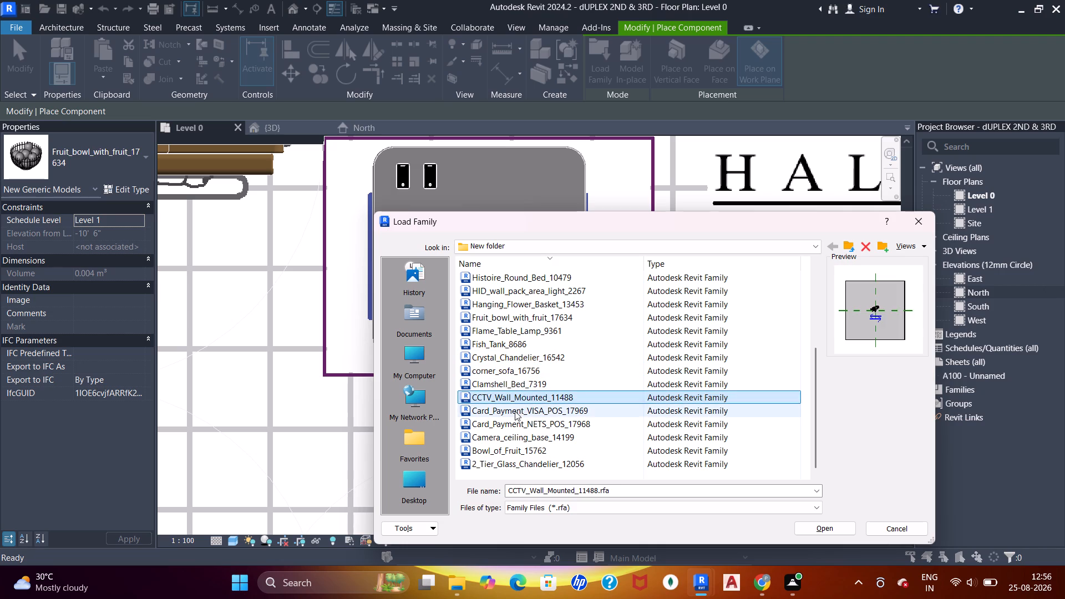
pyautogui.click(515, 411)
pyautogui.click(514, 423)
pyautogui.click(511, 438)
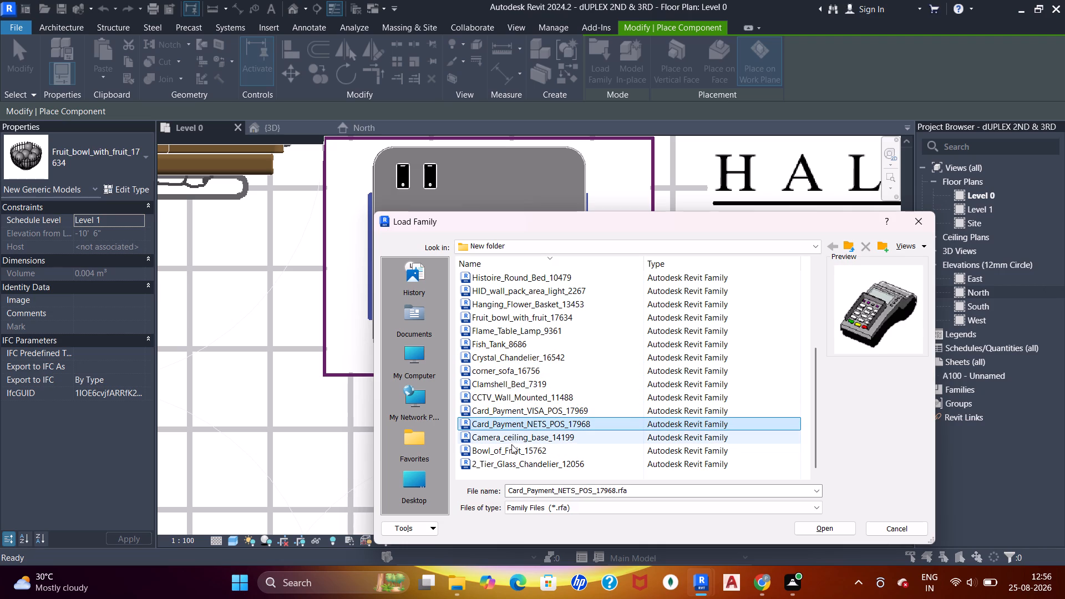
pyautogui.click(511, 446)
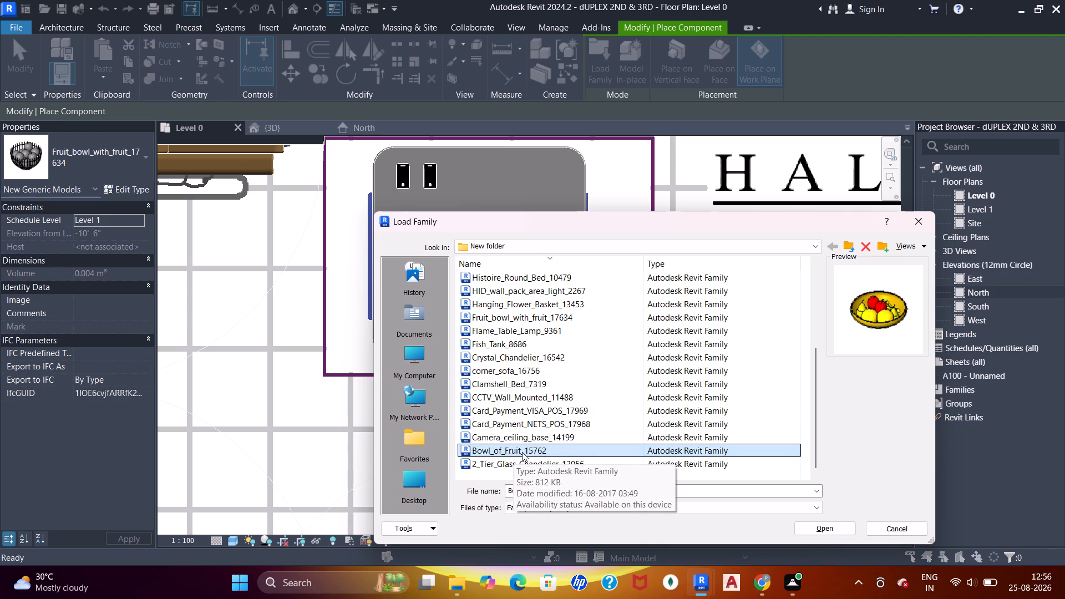
pyautogui.doubleClick(522, 451)
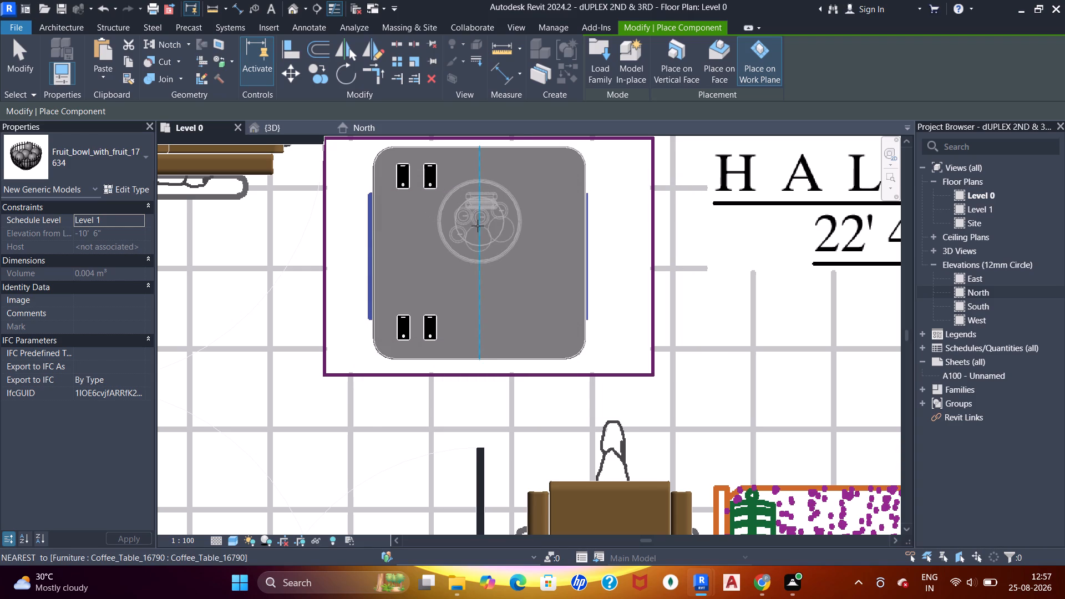
# Place the Bowl_of_Fruit_15762 near the coffee table's centre with its Elevation from Level set to 2' 6".
pyautogui.click(107, 233)
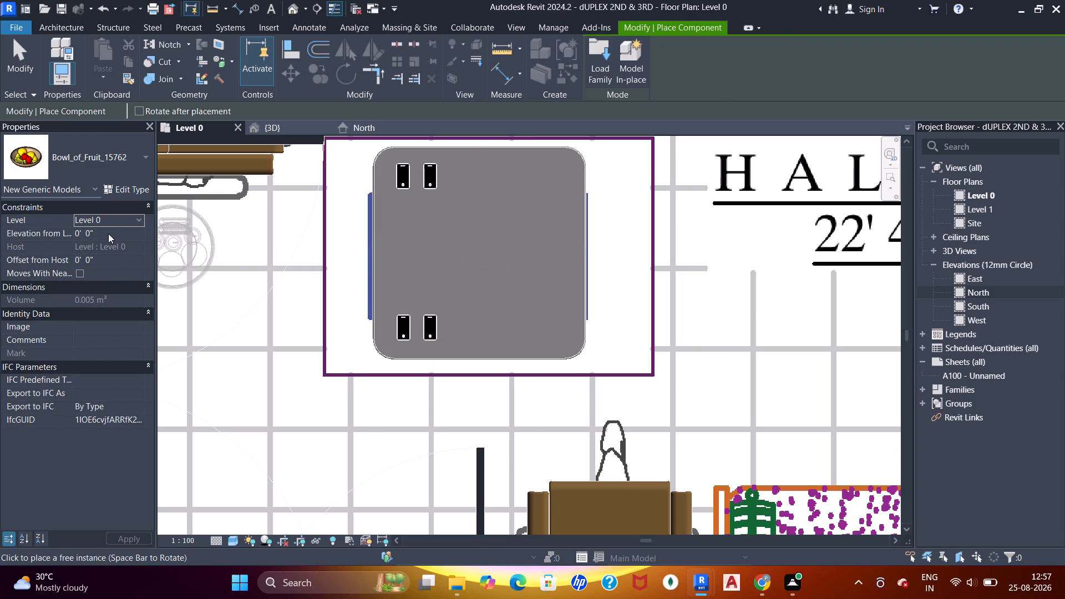
pyautogui.write('2\'6"')
pyautogui.press('Return')
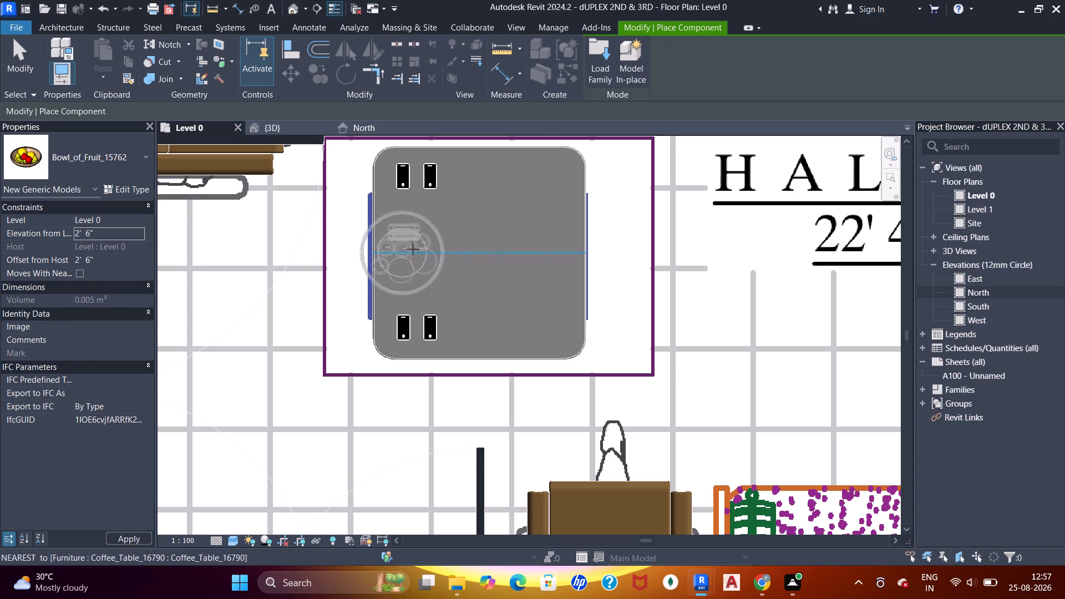
pyautogui.click(468, 235)
pyautogui.press('Escape')
pyautogui.press('Escape')
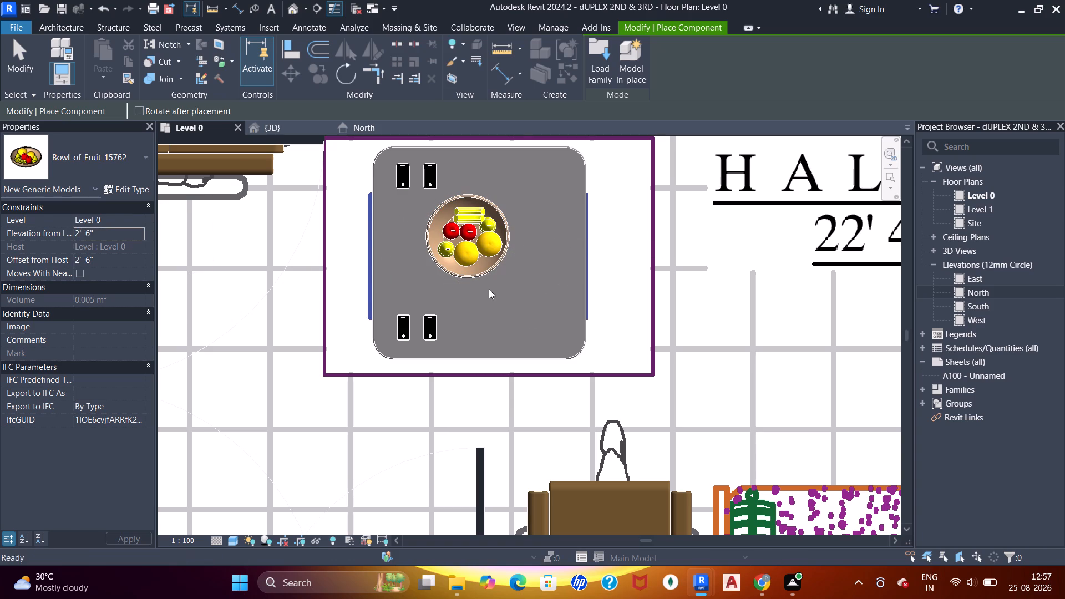
# In the 3D view, set the fruit bowl's Elevation from Level to 1' 6" and check its height against the coffee table.
pyautogui.scroll(-2, 503, 316)
pyautogui.scroll(2, 475, 270)
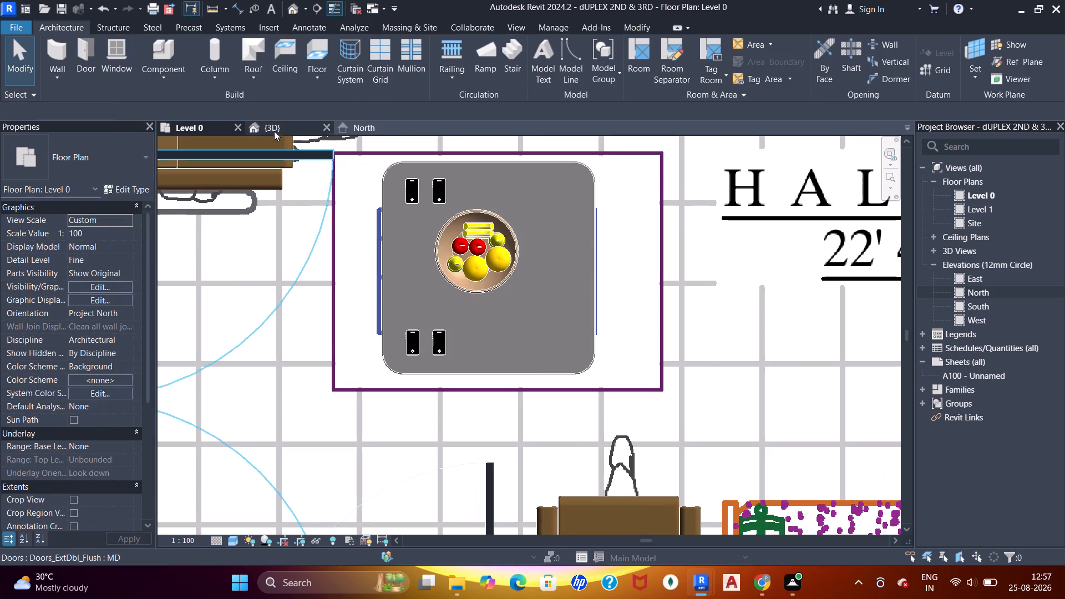
pyautogui.click(274, 128)
pyautogui.keyDown('shift'); pyautogui.moveTo(524, 273); pyautogui.dragTo(526, 243, button='middle'); pyautogui.keyUp('shift')
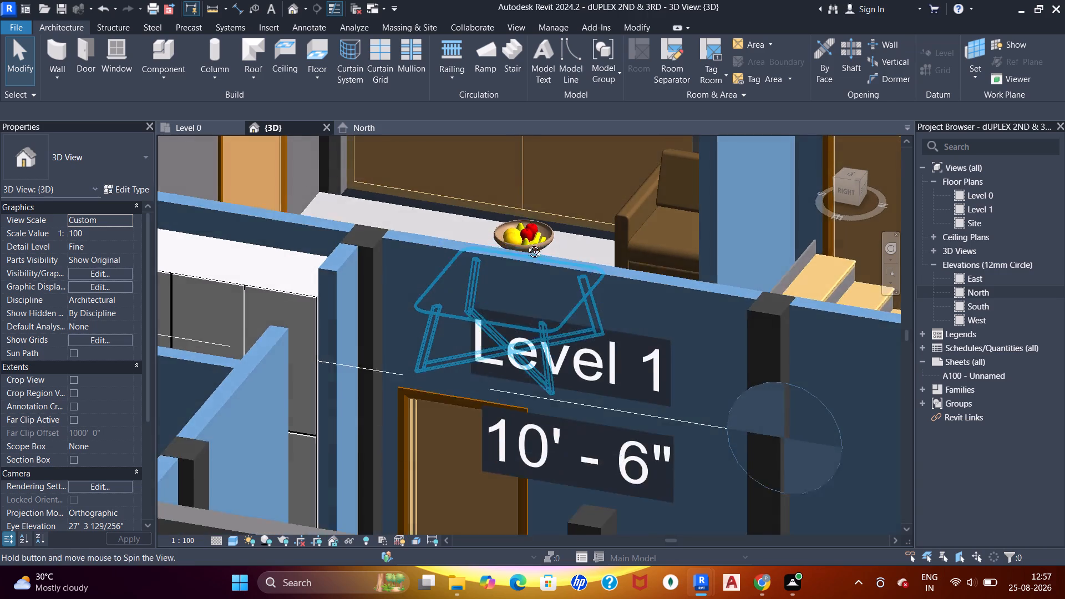
pyautogui.keyDown('shift'); pyautogui.moveTo(526, 243); pyautogui.dragTo(529, 277, button='middle'); pyautogui.keyUp('shift')
pyautogui.click(526, 253)
pyautogui.press('Escape')
pyautogui.click(473, 265)
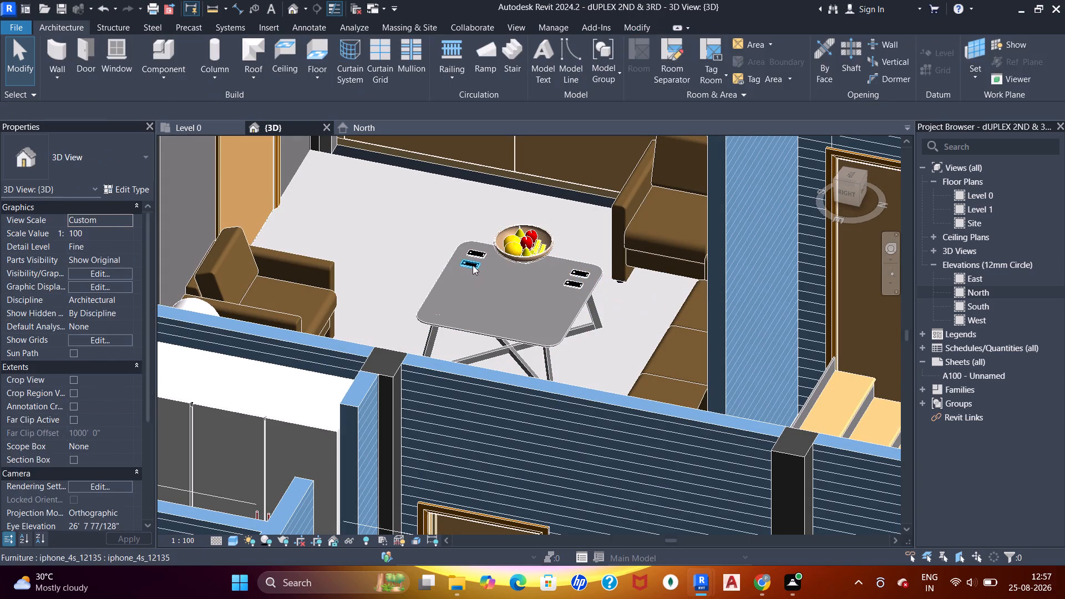
pyautogui.press('Escape')
pyautogui.moveTo(509, 256); pyautogui.dragTo(501, 255)
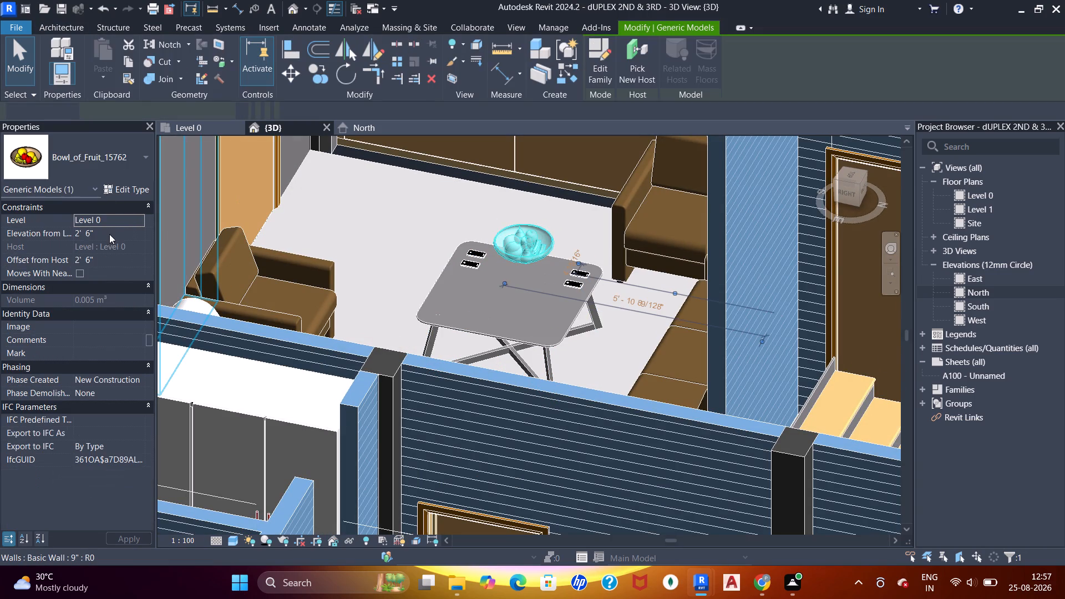
pyautogui.click(109, 234)
pyautogui.write("1'6")
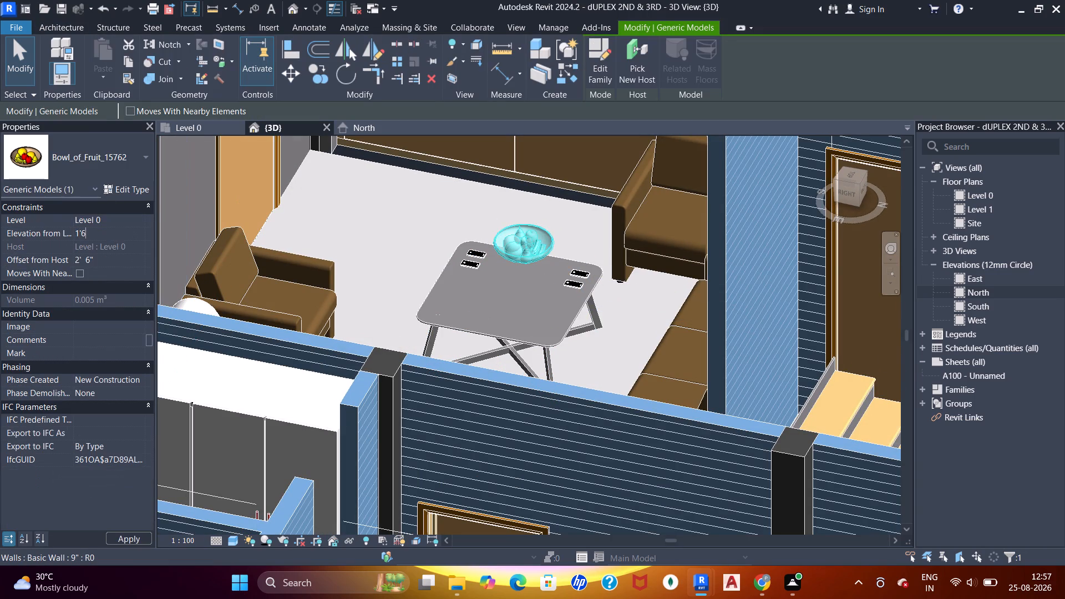
pyautogui.press('Return')
pyautogui.keyDown('shift'); pyautogui.moveTo(474, 316); pyautogui.dragTo(523, 375, button='middle'); pyautogui.keyUp('shift')
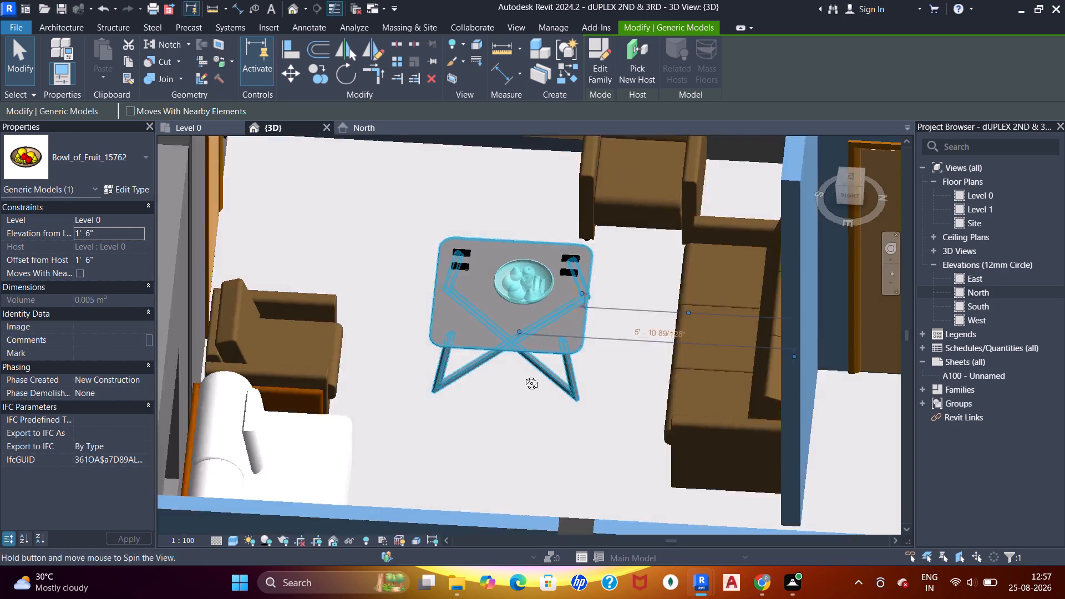
pyautogui.keyDown('shift'); pyautogui.moveTo(523, 375); pyautogui.dragTo(614, 427, button='middle'); pyautogui.keyUp('shift')
# In the Level 0 plan, rotate the fruit bowl through four quarter turns and nudge it slightly right on the coffee table.
pyautogui.click(160, 123)
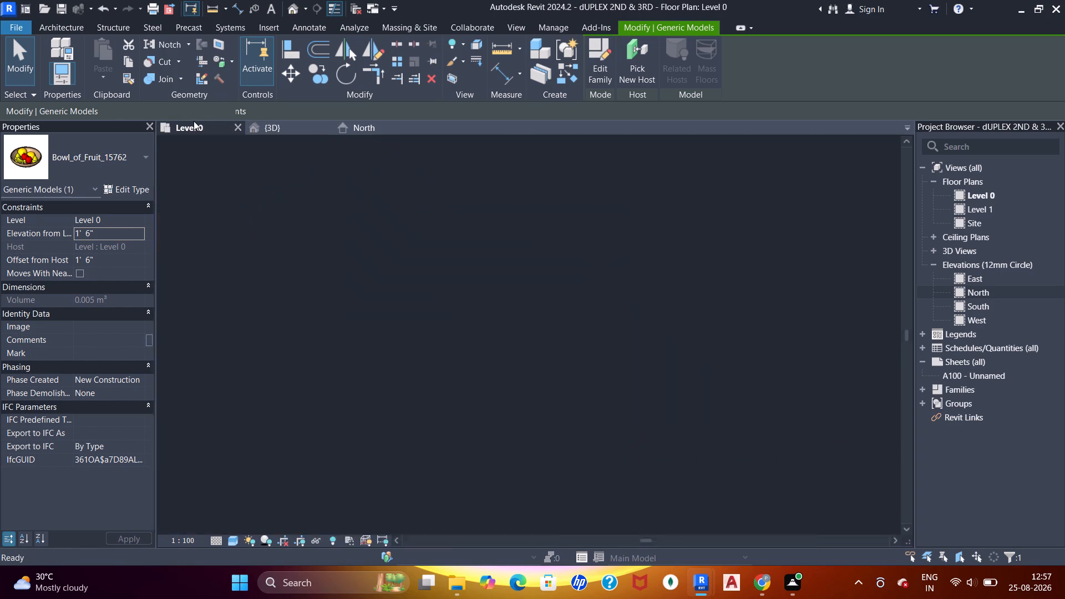
pyautogui.press('Escape')
pyautogui.press('Escape')
pyautogui.click(488, 258)
pyautogui.press('space')
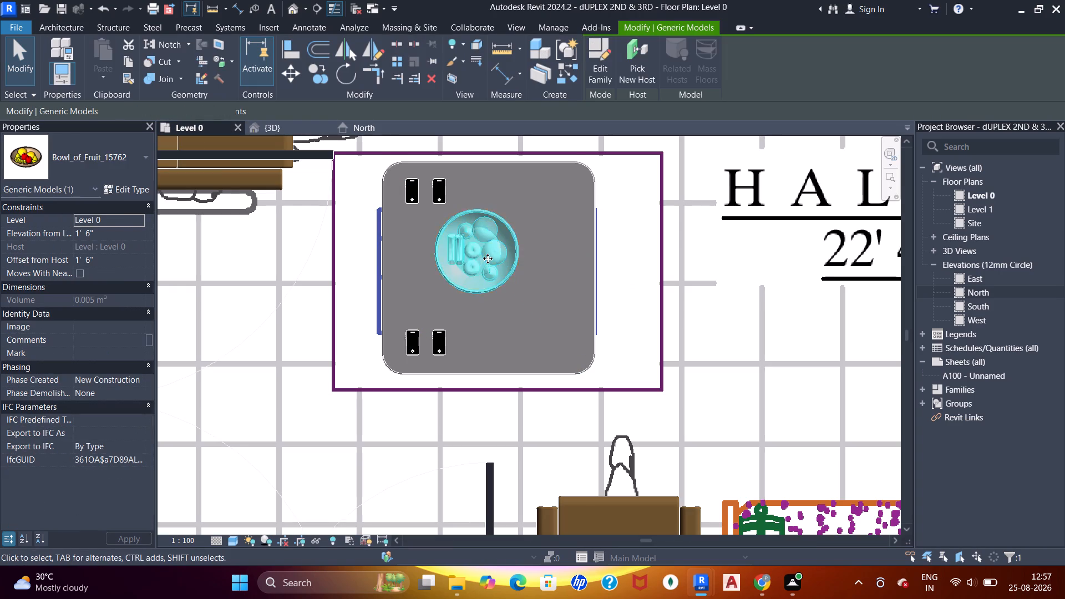
pyautogui.press('space')
pyautogui.press('space')
pyautogui.press('space')
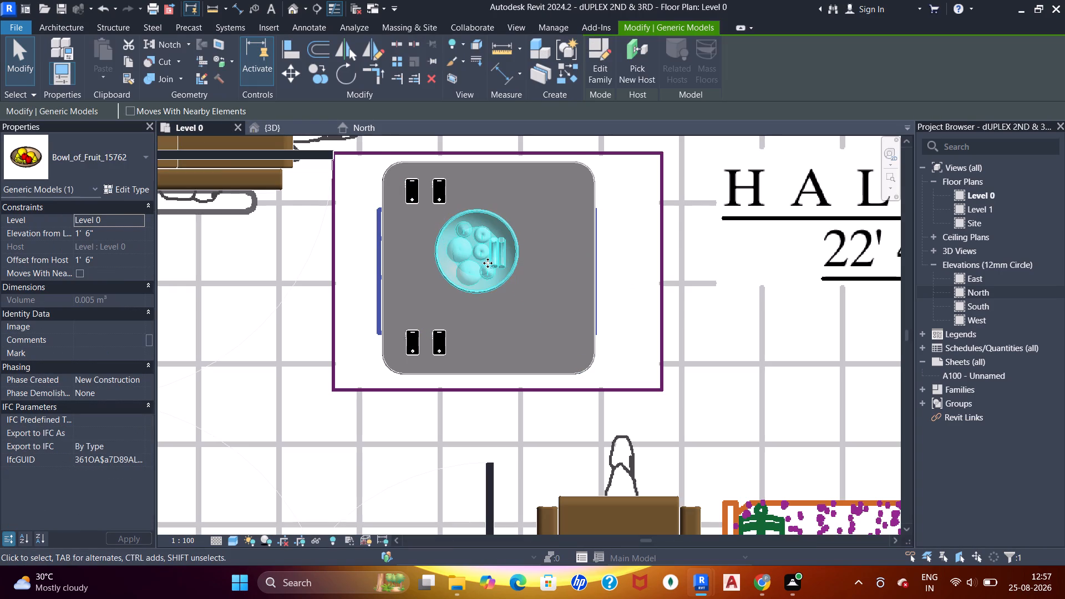
pyautogui.press('Right')
pyautogui.press('Right')
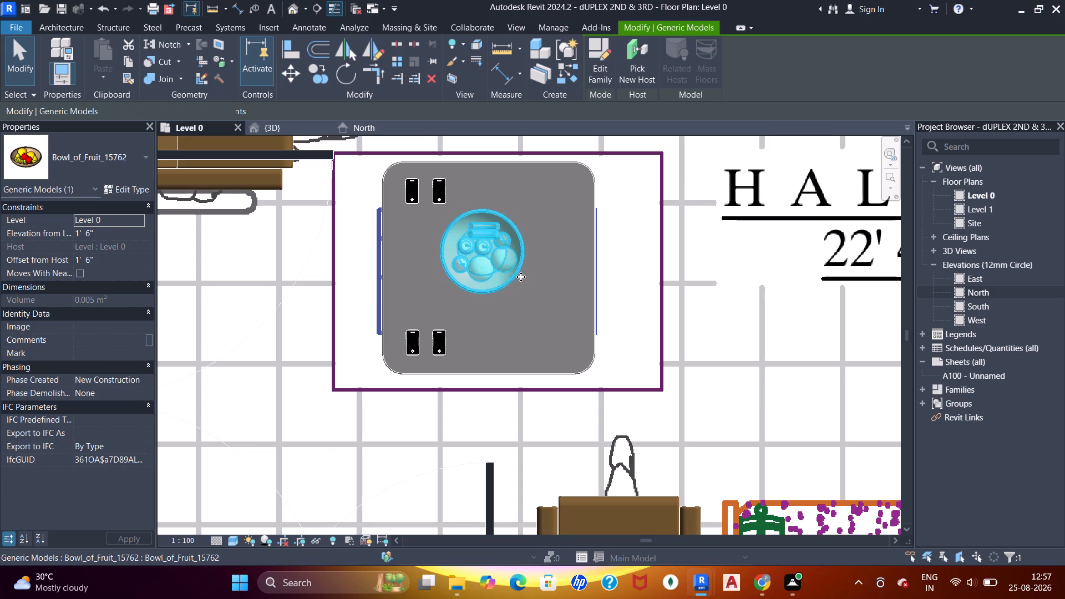
pyautogui.press('Escape')
# Examine the hall/living area and the surrounding rooms on the Level 0 plan.
pyautogui.scroll(-5, 521, 263)
pyautogui.middleClick(525, 262)
pyautogui.scroll(4, 532, 267)
pyautogui.moveTo(541, 267); pyautogui.dragTo(383, 300, button='middle')
pyautogui.scroll(-4, 423, 286)
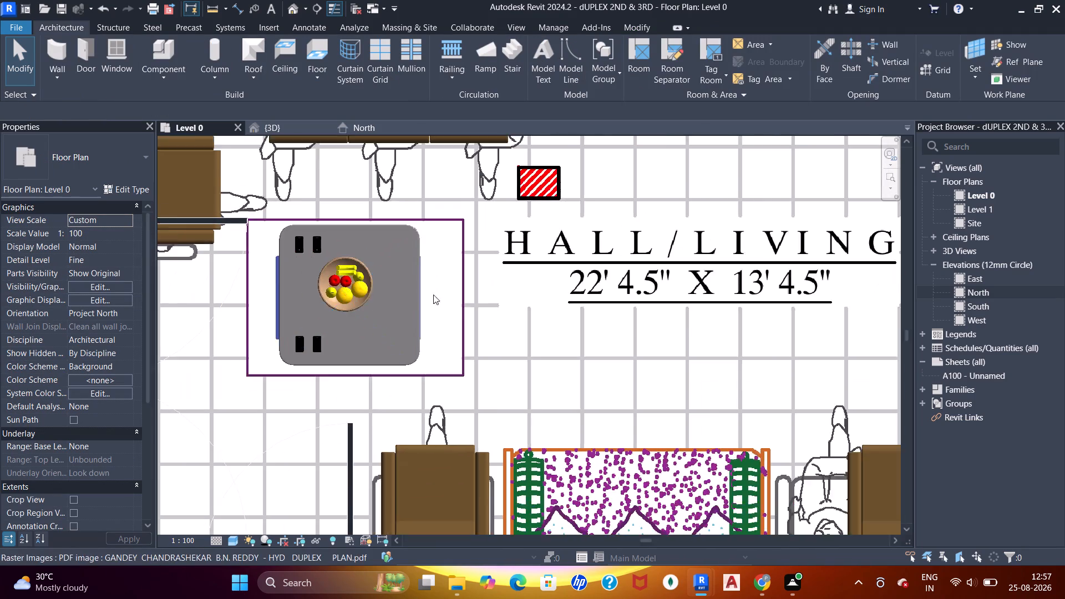
pyautogui.moveTo(438, 292); pyautogui.dragTo(420, 313, button='middle')
pyautogui.scroll(-3, 467, 299)
pyautogui.moveTo(475, 298); pyautogui.dragTo(445, 275, button='middle')
pyautogui.scroll(1, 443, 275)
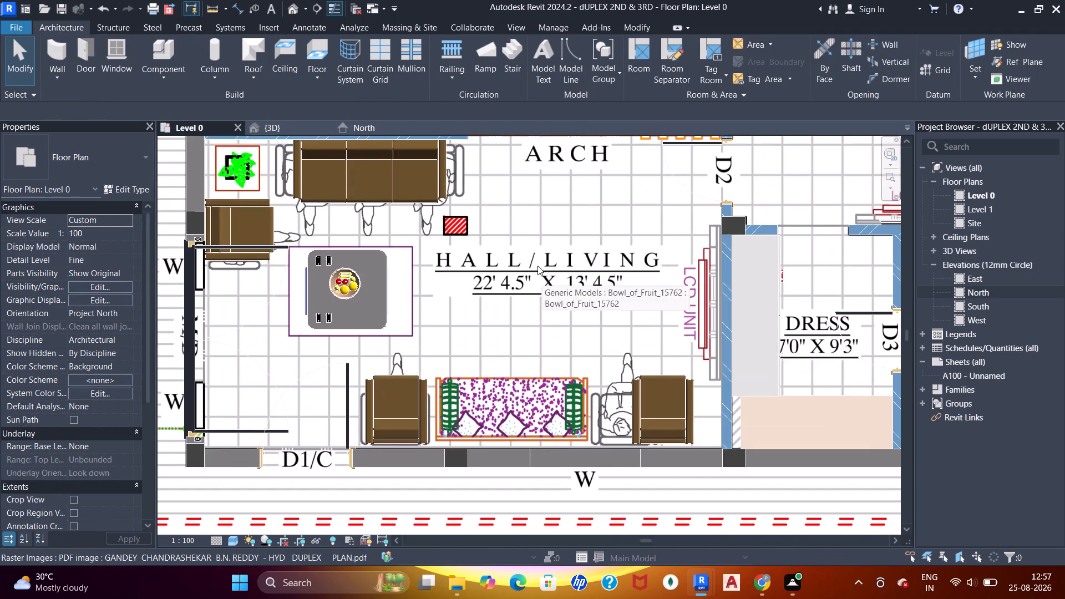
pyautogui.scroll(-2, 537, 266)
pyautogui.moveTo(518, 270); pyautogui.dragTo(382, 328, button='middle')
pyautogui.scroll(-2, 419, 296)
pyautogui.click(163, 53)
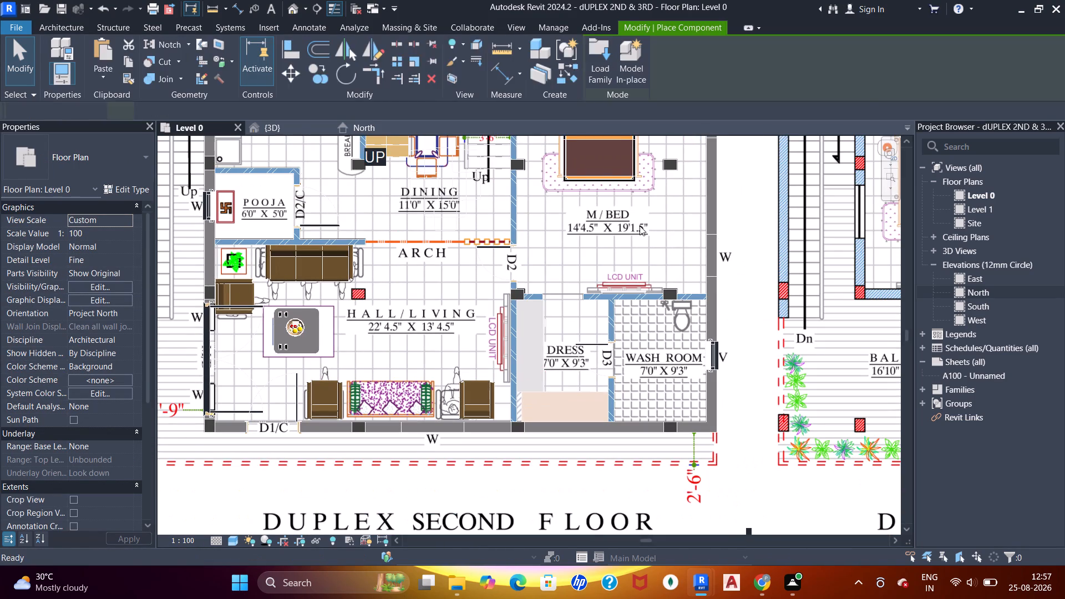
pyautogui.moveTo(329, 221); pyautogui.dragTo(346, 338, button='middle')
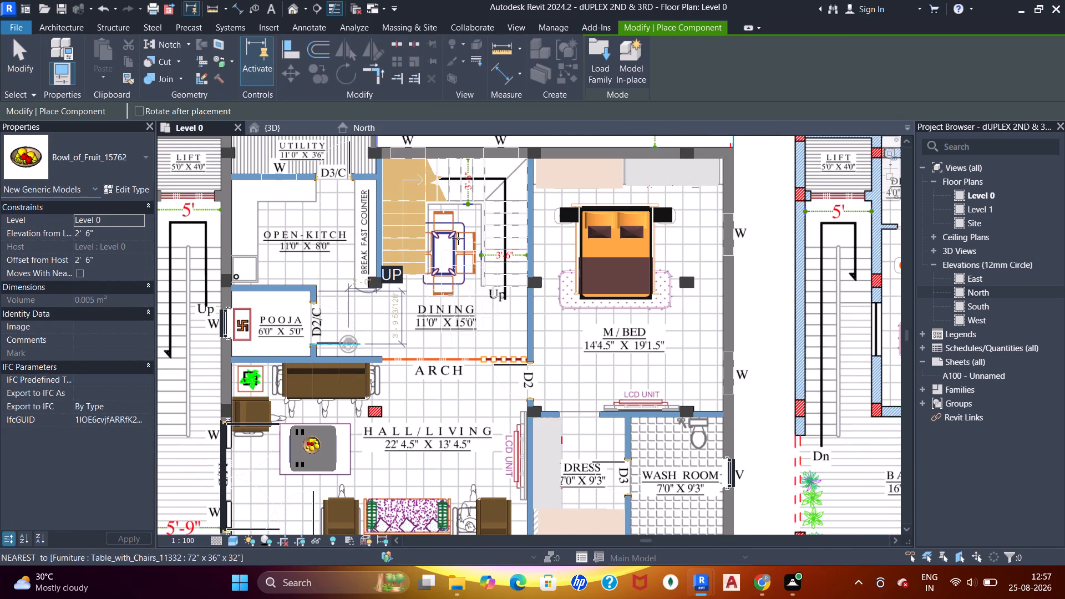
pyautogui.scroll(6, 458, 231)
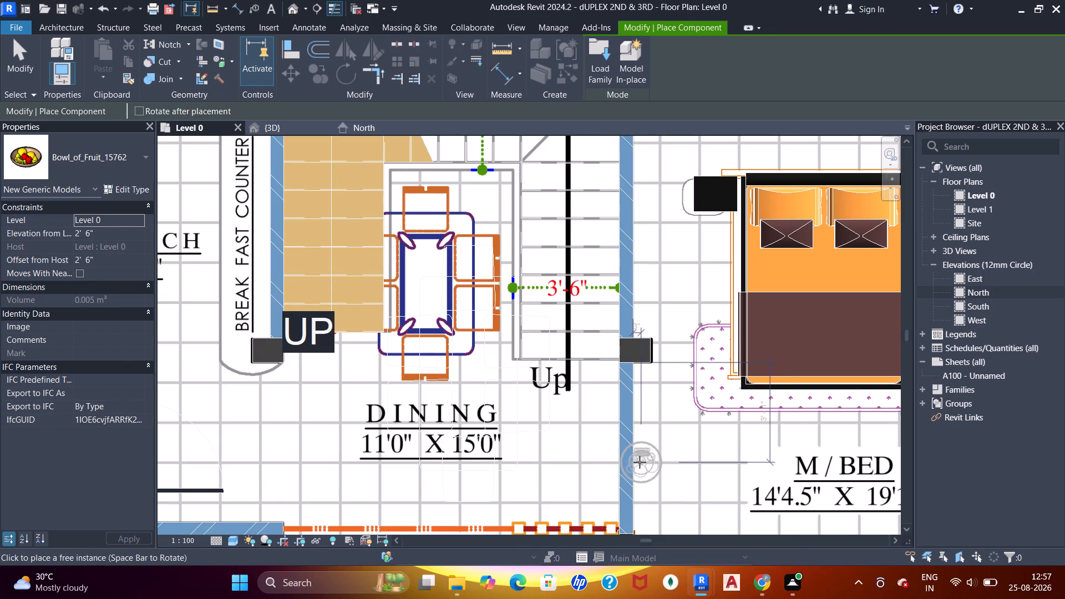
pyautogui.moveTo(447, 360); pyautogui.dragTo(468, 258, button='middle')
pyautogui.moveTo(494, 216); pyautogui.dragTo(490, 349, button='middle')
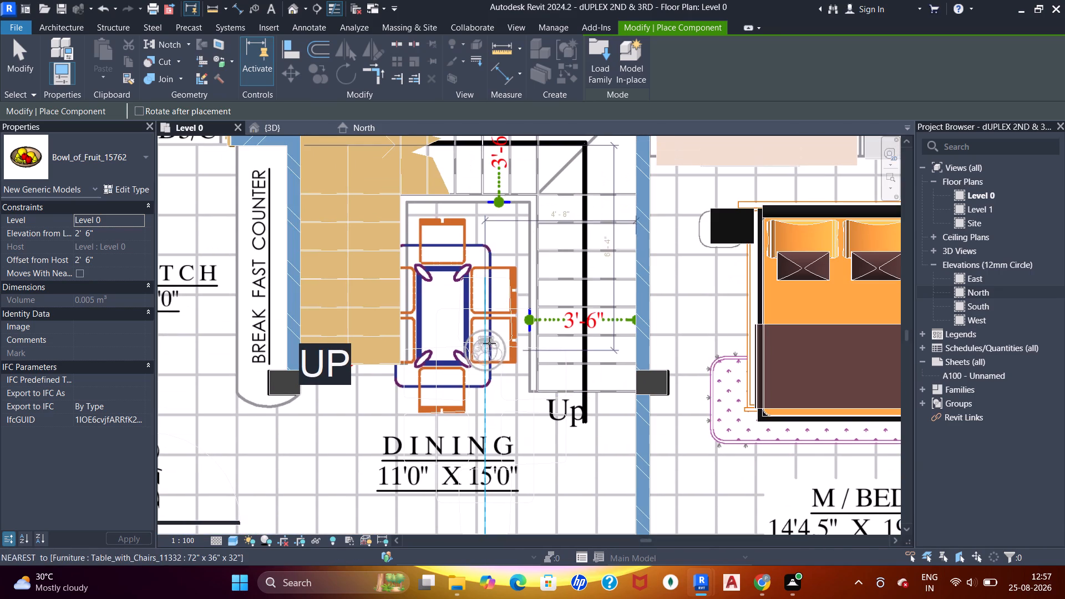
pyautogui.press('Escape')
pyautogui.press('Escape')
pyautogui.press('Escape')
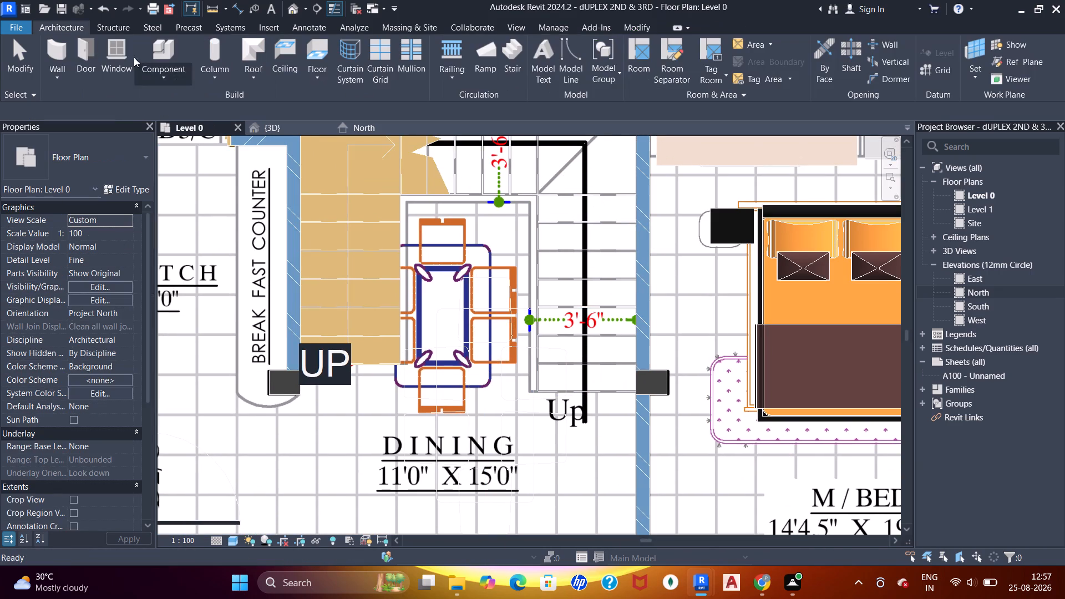
# Load the Tall_Concrete_Planter_with_Plant_18792 family from the 2019 folder inside SHUBHAM CITY as a component.
pyautogui.click(151, 38)
pyautogui.click(587, 62)
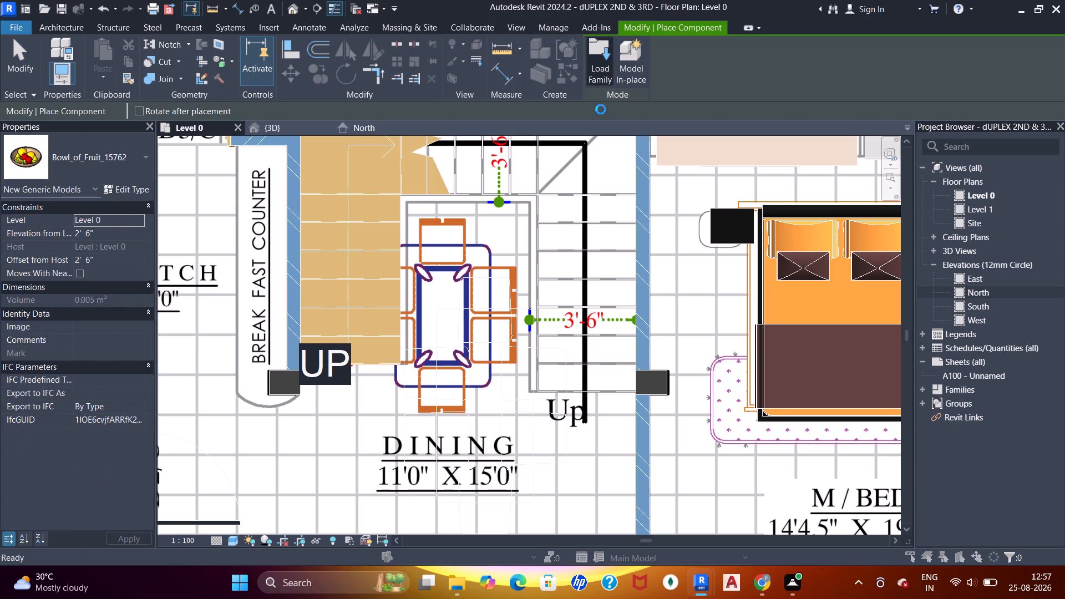
pyautogui.scroll(-13, 466, 317)
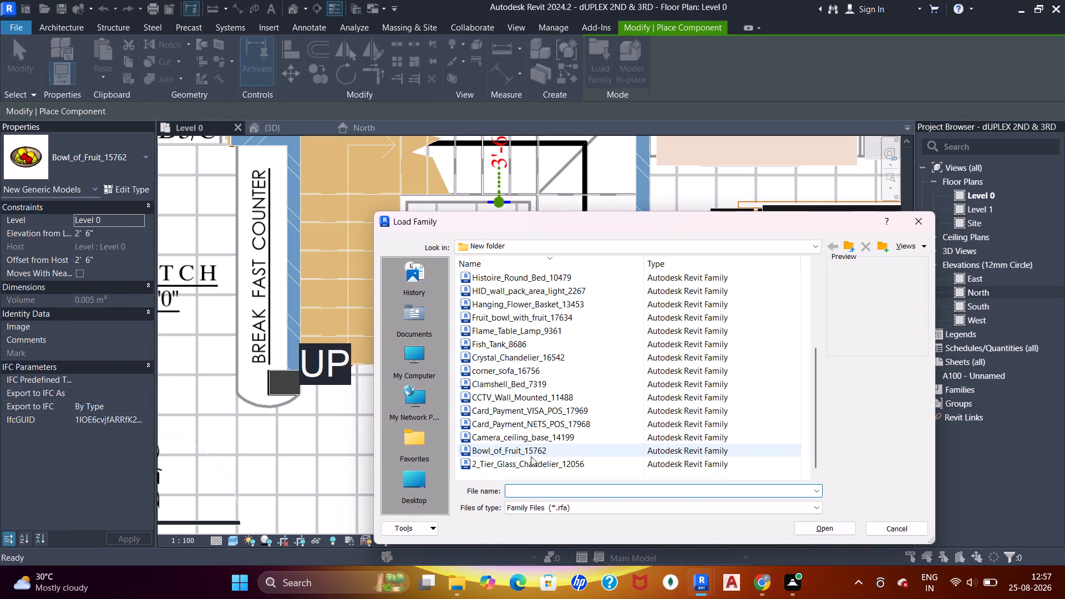
pyautogui.click(531, 459)
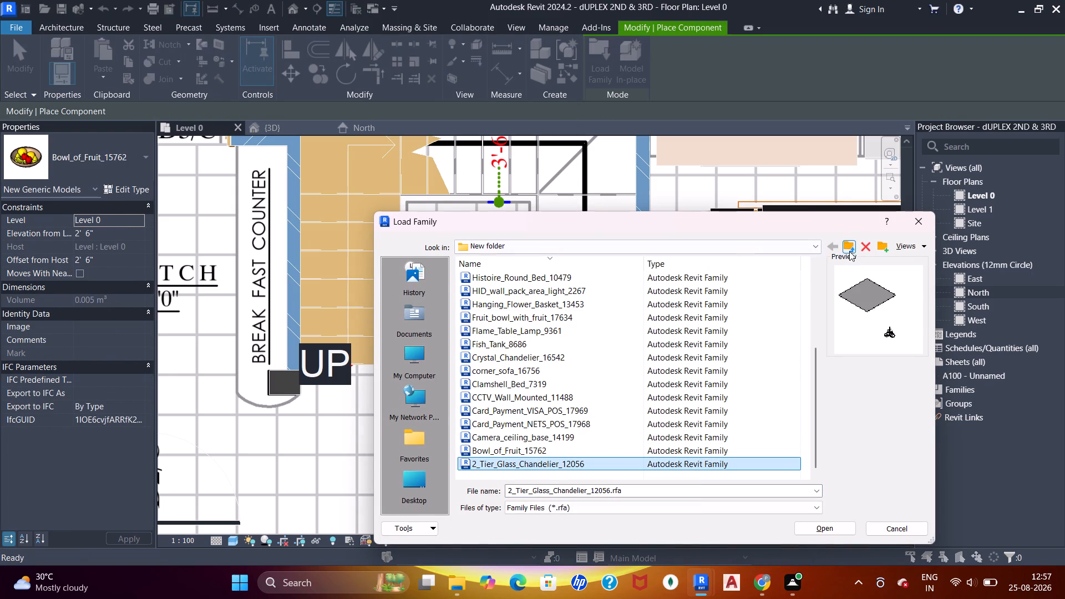
pyautogui.click(849, 247)
pyautogui.scroll(2, 491, 303)
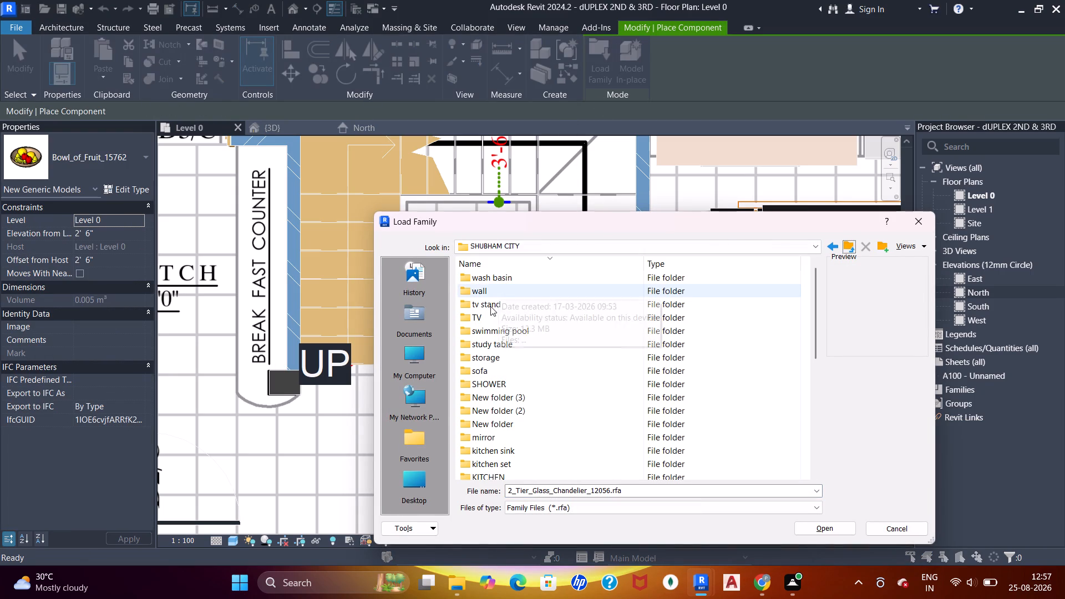
pyautogui.scroll(1, 490, 306)
pyautogui.scroll(-7, 493, 337)
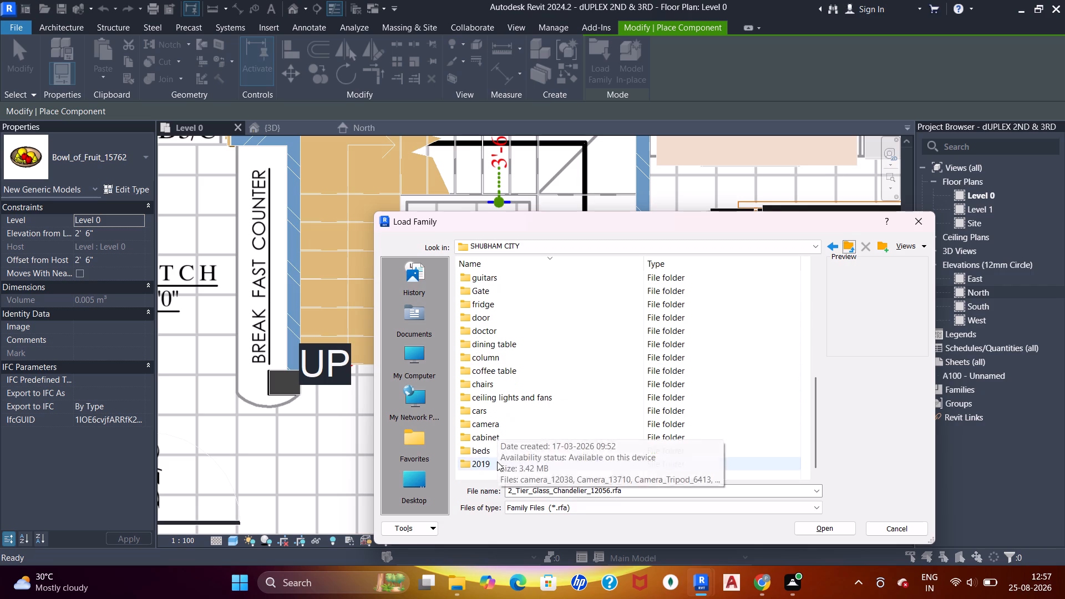
pyautogui.doubleClick(497, 463)
pyautogui.click(519, 283)
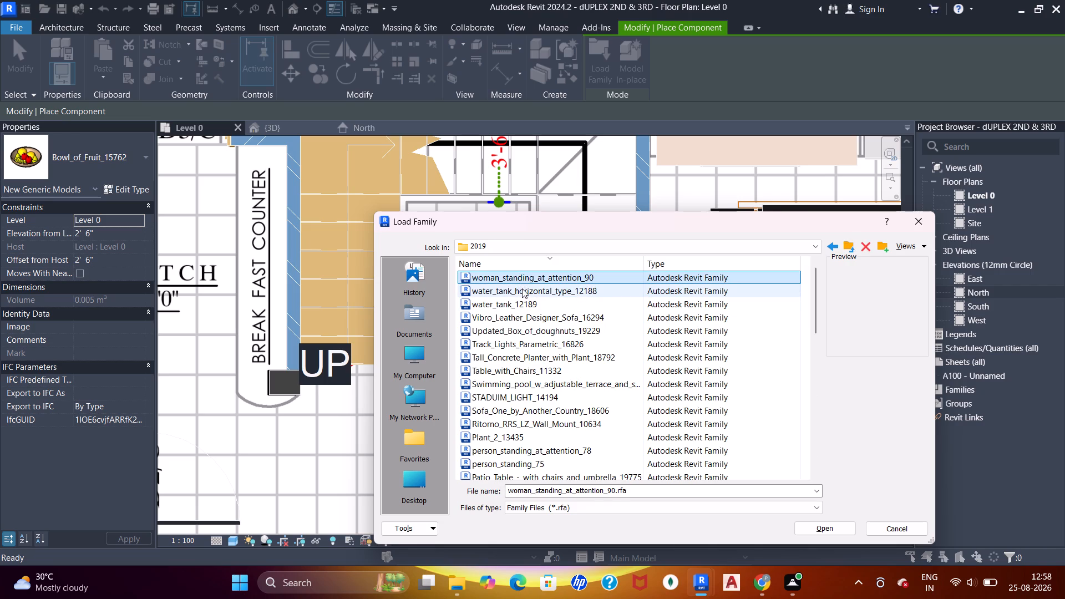
pyautogui.click(522, 288)
pyautogui.click(522, 299)
pyautogui.click(513, 317)
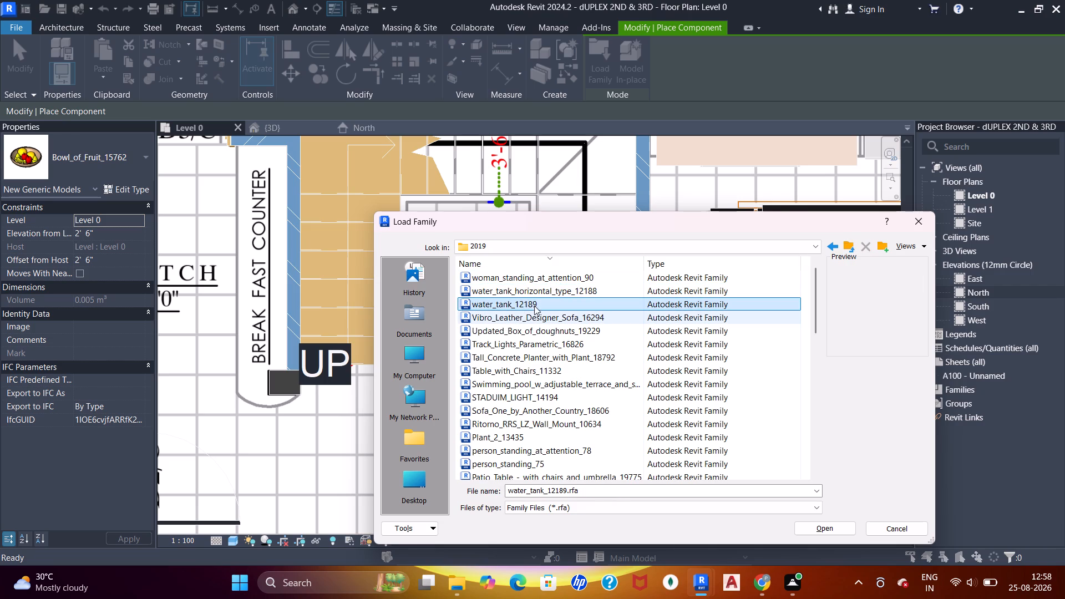
pyautogui.click(519, 328)
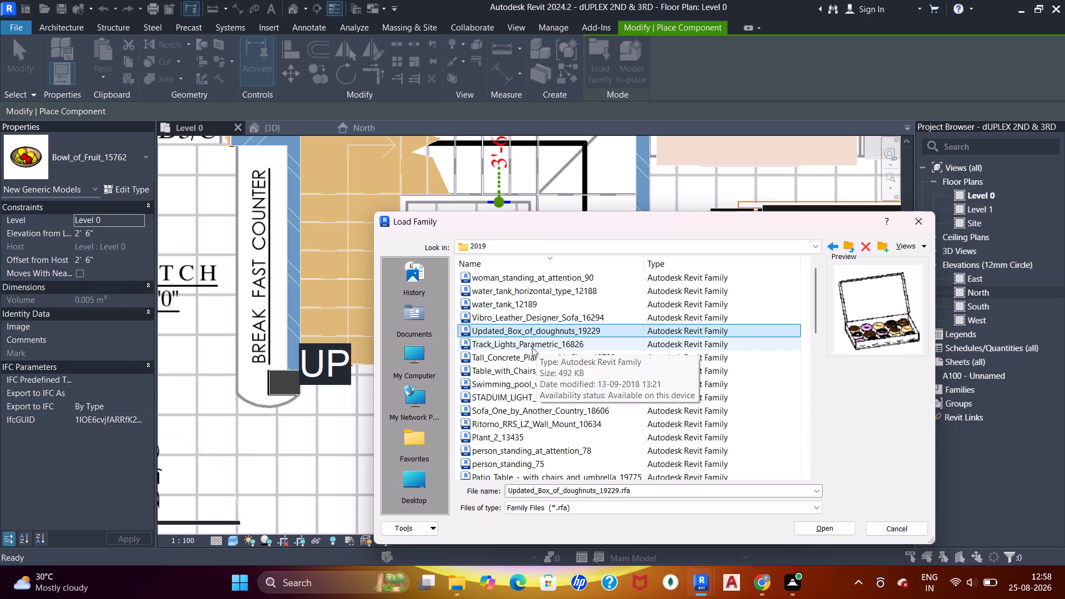
pyautogui.click(530, 347)
pyautogui.click(529, 355)
pyautogui.click(525, 366)
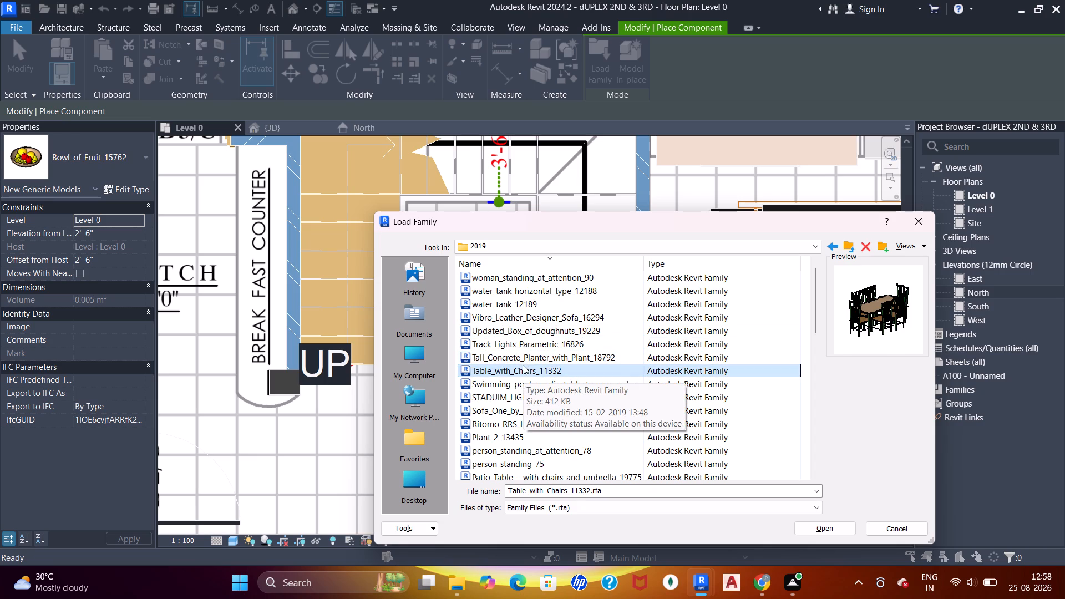
pyautogui.click(524, 359)
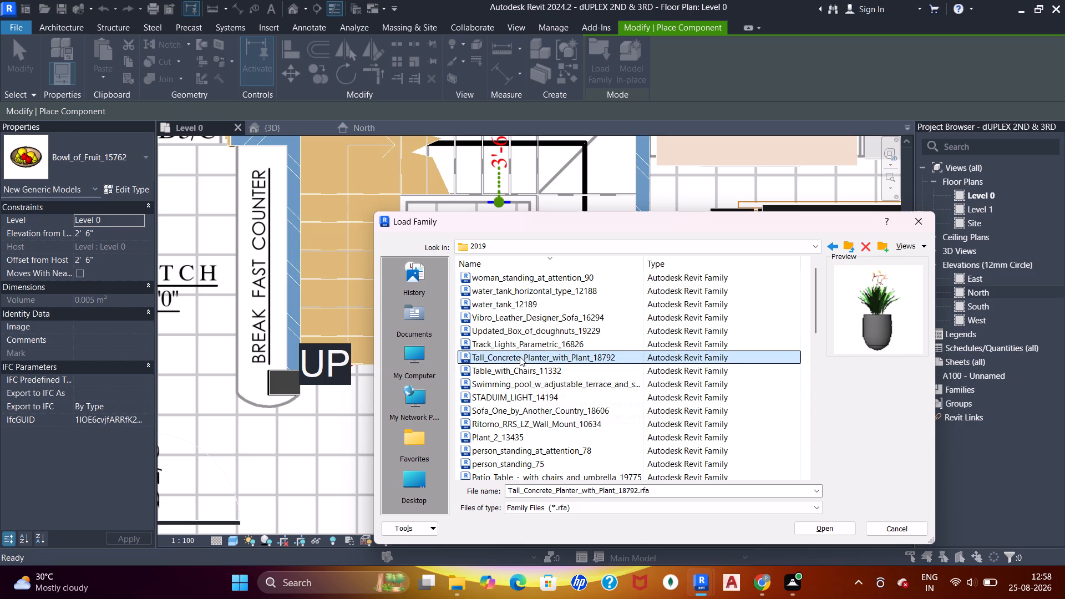
pyautogui.doubleClick(520, 357)
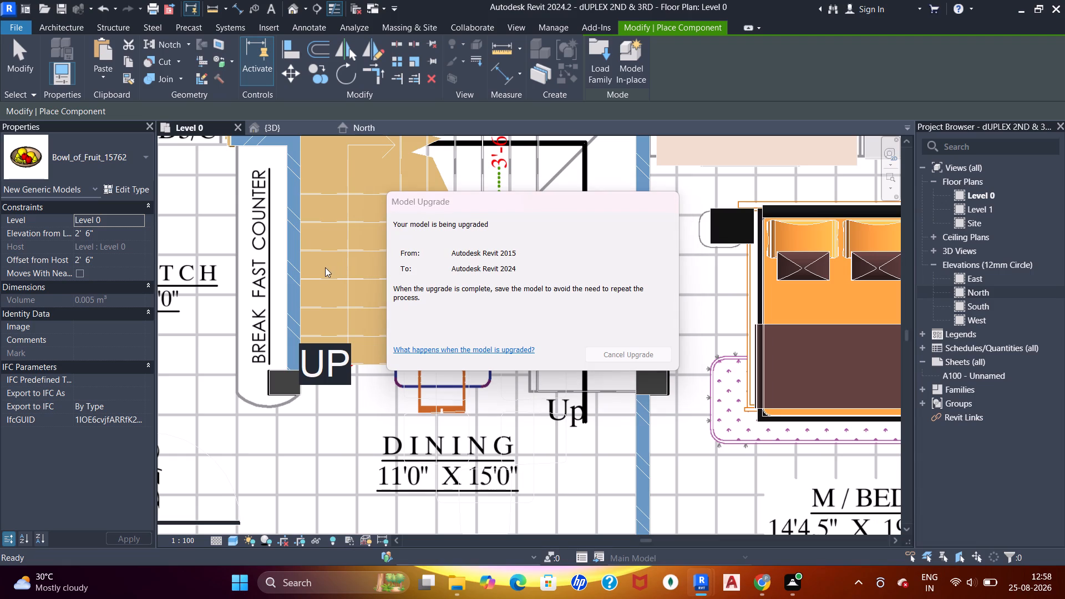
# Place the concrete planter inside the red square in the hall's corner, between the three-seater sofa and the armchair.
pyautogui.scroll(-5, 322, 265)
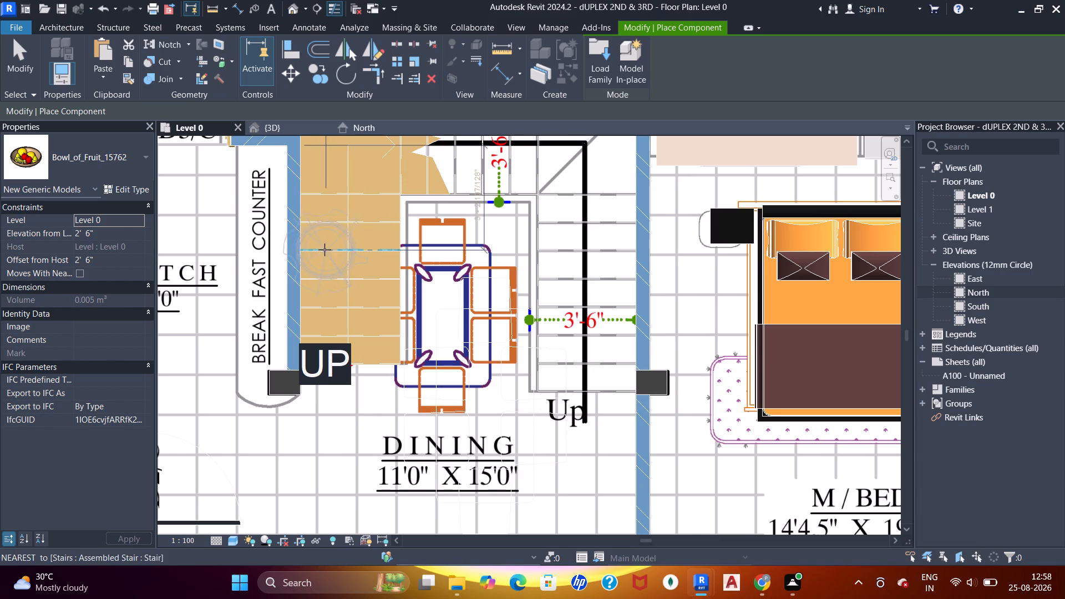
pyautogui.moveTo(289, 253); pyautogui.dragTo(585, 335, button='middle')
pyautogui.scroll(-6, 303, 263)
pyautogui.moveTo(311, 260); pyautogui.dragTo(318, 182, button='middle')
pyautogui.moveTo(325, 324); pyautogui.dragTo(325, 267, button='middle')
pyautogui.scroll(10, 306, 323)
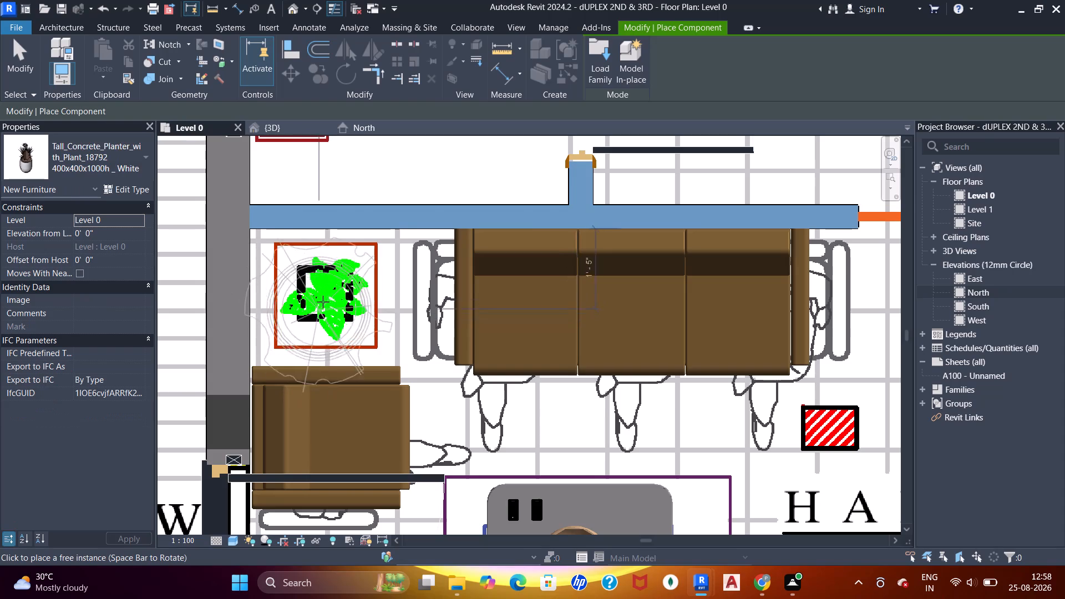
pyautogui.click(326, 298)
# Browse the family previews in the 2019 folder, from the swimming pool to the hanging lights, for another component to load.
pyautogui.scroll(-6, 420, 329)
pyautogui.moveTo(447, 277); pyautogui.dragTo(366, 395, button='middle')
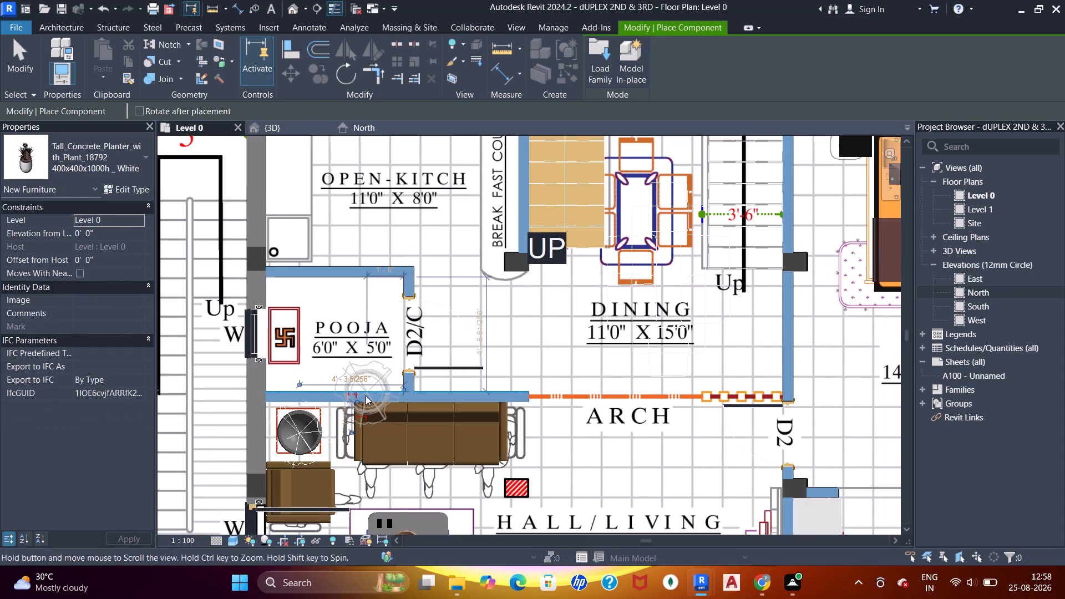
pyautogui.scroll(-3, 367, 376)
pyautogui.moveTo(368, 333); pyautogui.dragTo(368, 347, button='middle')
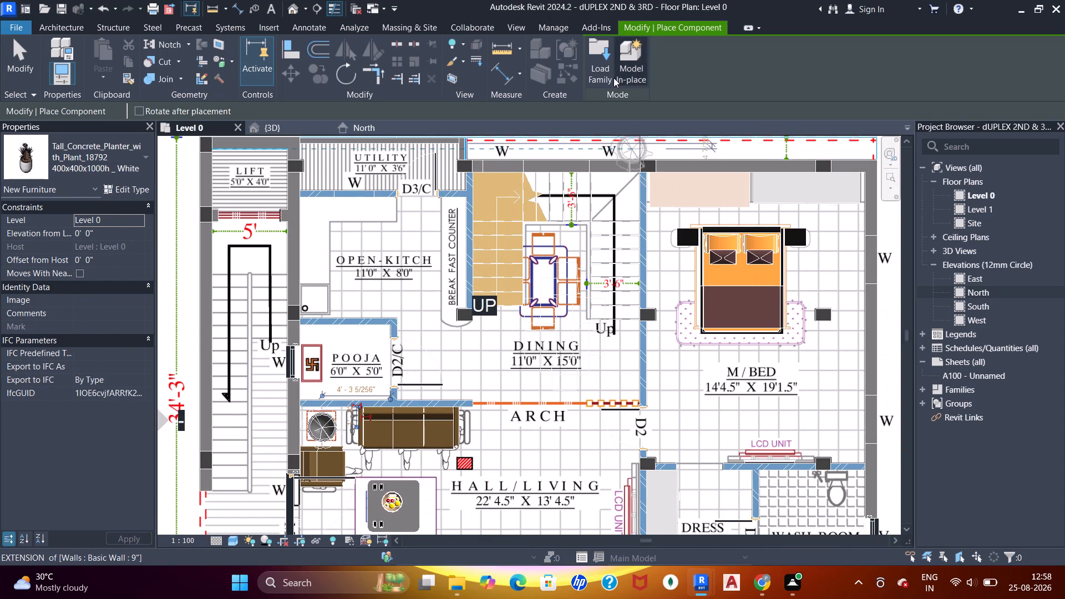
pyautogui.click(607, 60)
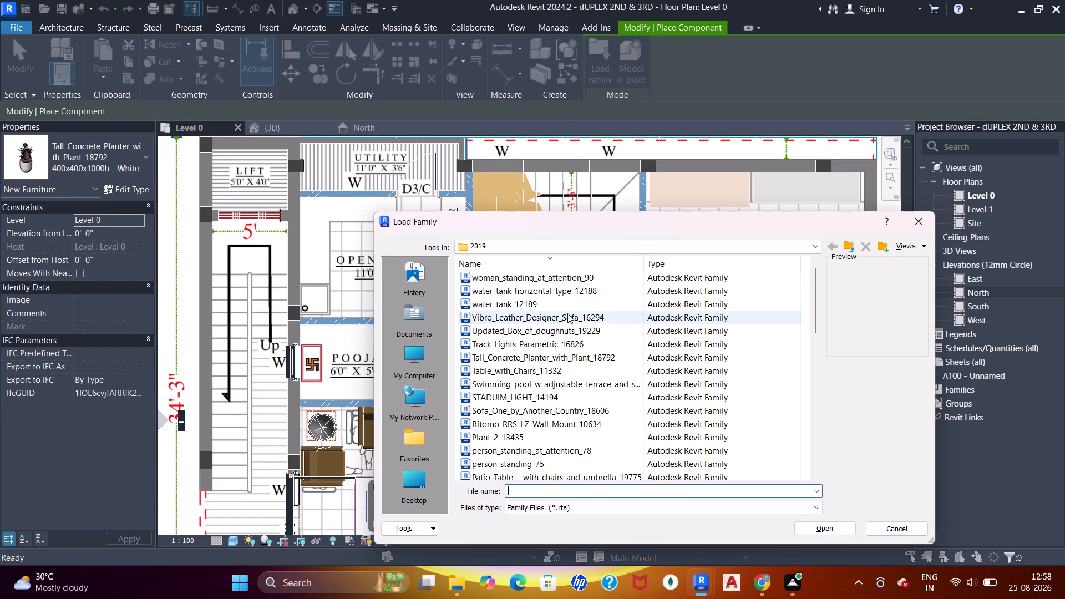
pyautogui.scroll(-1, 528, 344)
pyautogui.click(520, 329)
pyautogui.click(520, 342)
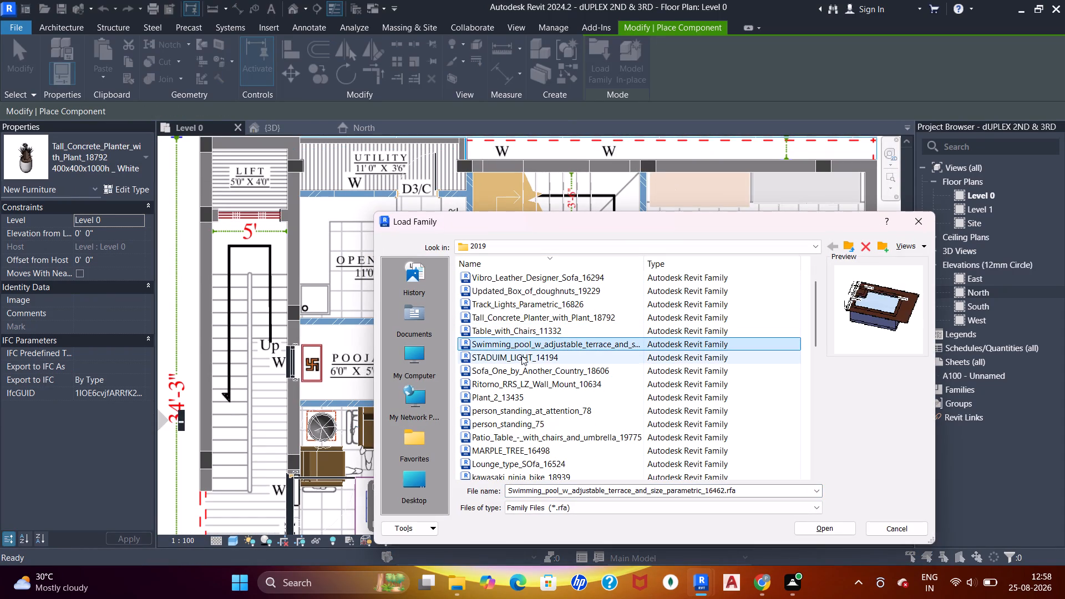
pyautogui.click(521, 359)
pyautogui.click(520, 371)
pyautogui.click(515, 383)
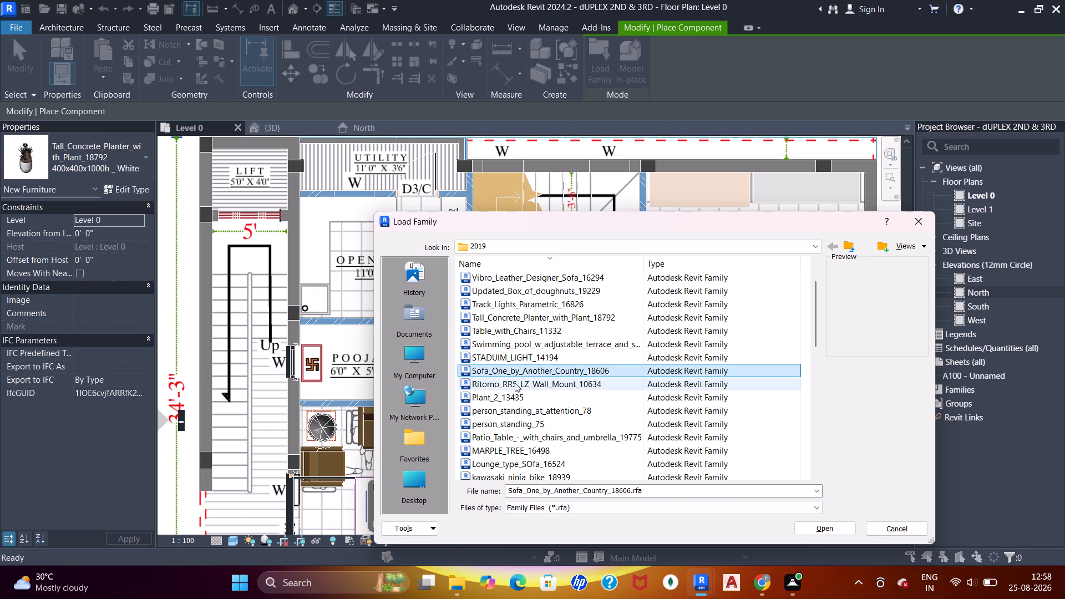
pyautogui.scroll(-2, 515, 383)
pyautogui.click(520, 341)
pyautogui.click(516, 325)
pyautogui.click(515, 320)
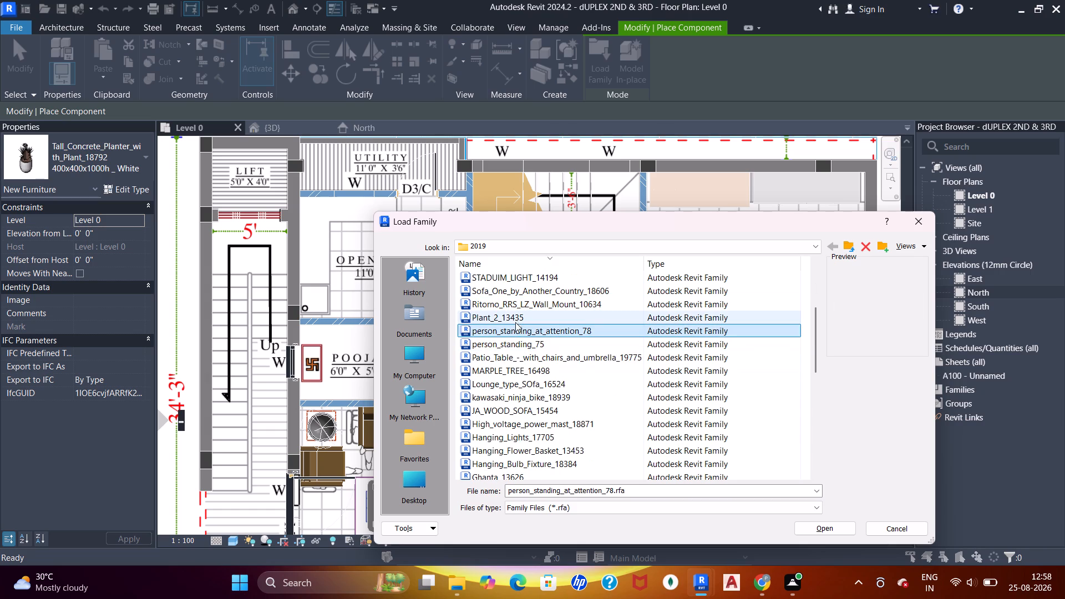
pyautogui.click(509, 354)
pyautogui.click(507, 369)
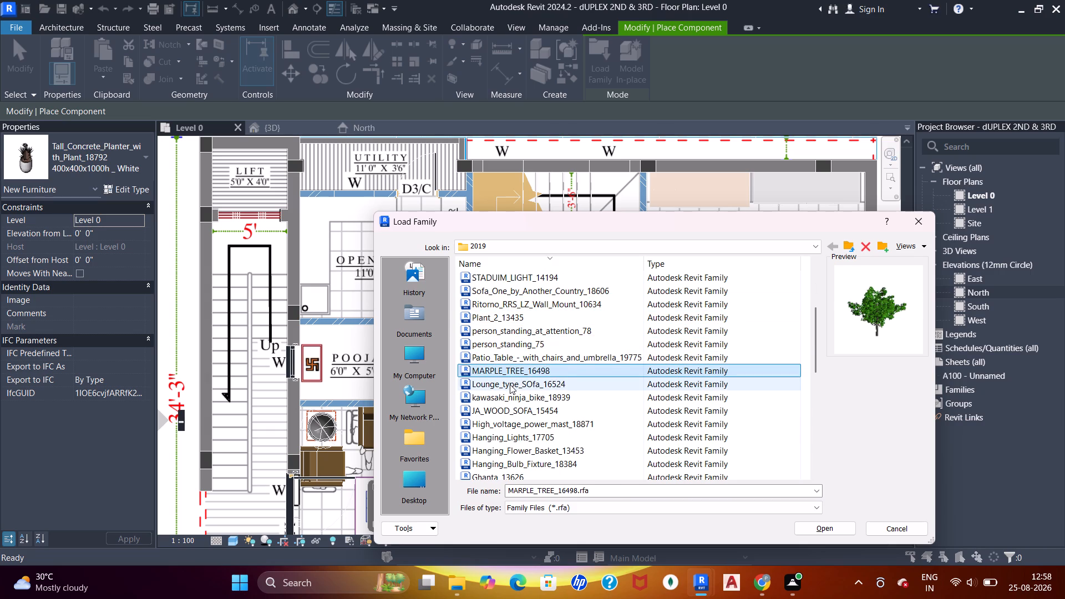
pyautogui.click(510, 384)
pyautogui.click(510, 394)
pyautogui.scroll(-2, 510, 395)
pyautogui.click(516, 337)
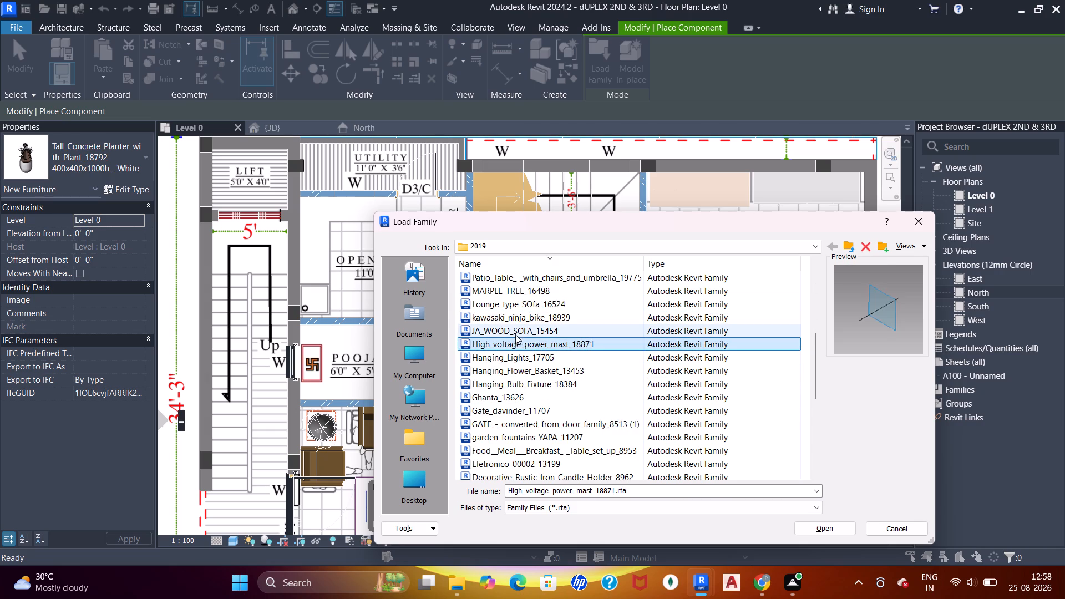
pyautogui.click(515, 333)
pyautogui.click(514, 353)
pyautogui.click(513, 368)
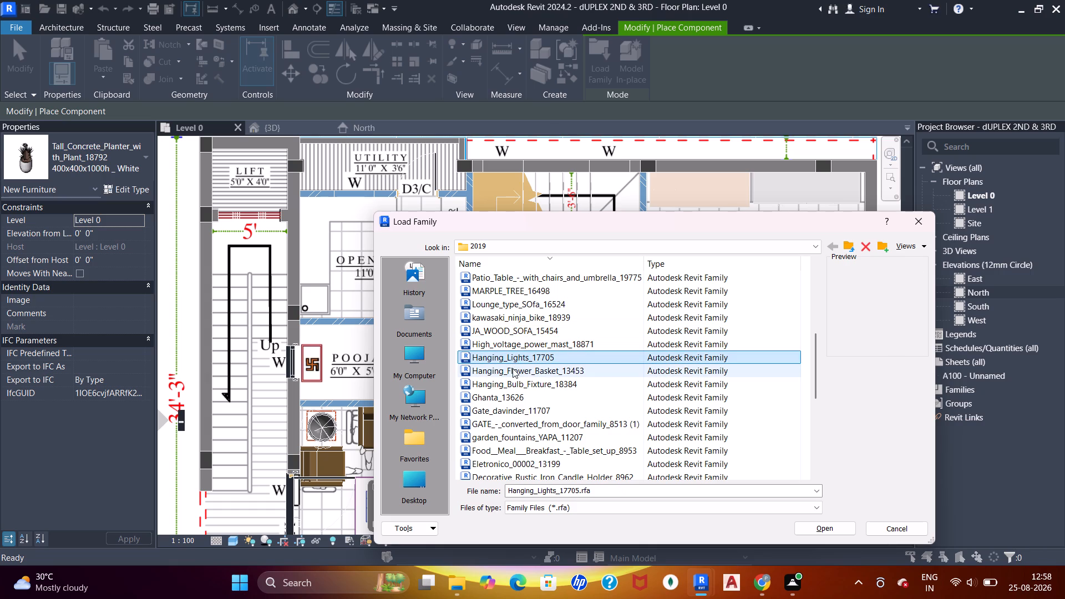
pyautogui.click(527, 379)
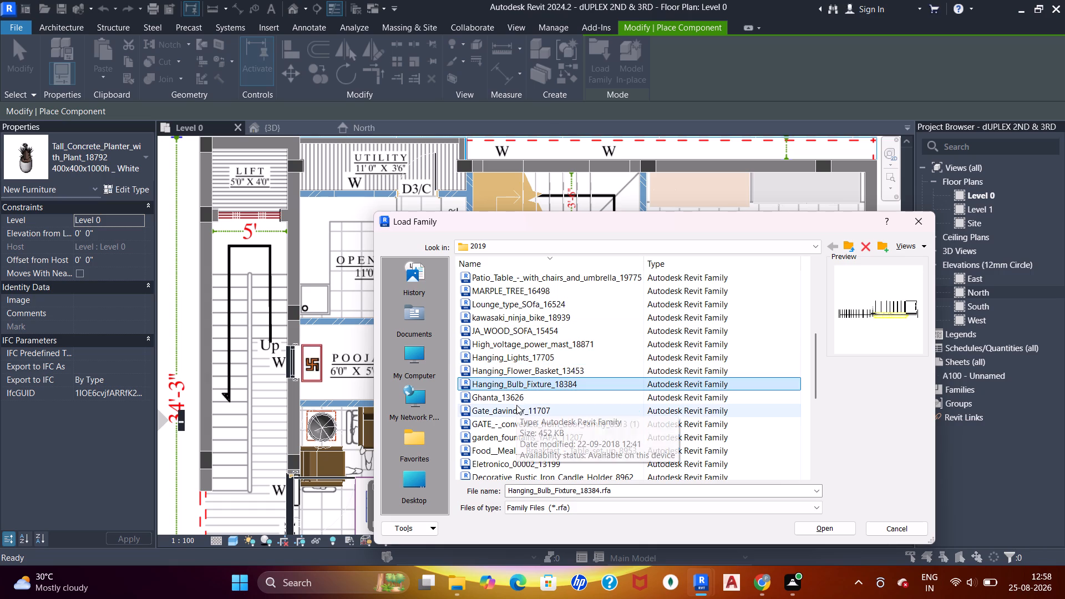
# Load the JA_WOOD_SOFA_15454 family and place one rotated instance at the utility's lift-side end, facing into the room.
pyautogui.click(512, 341)
pyautogui.click(517, 333)
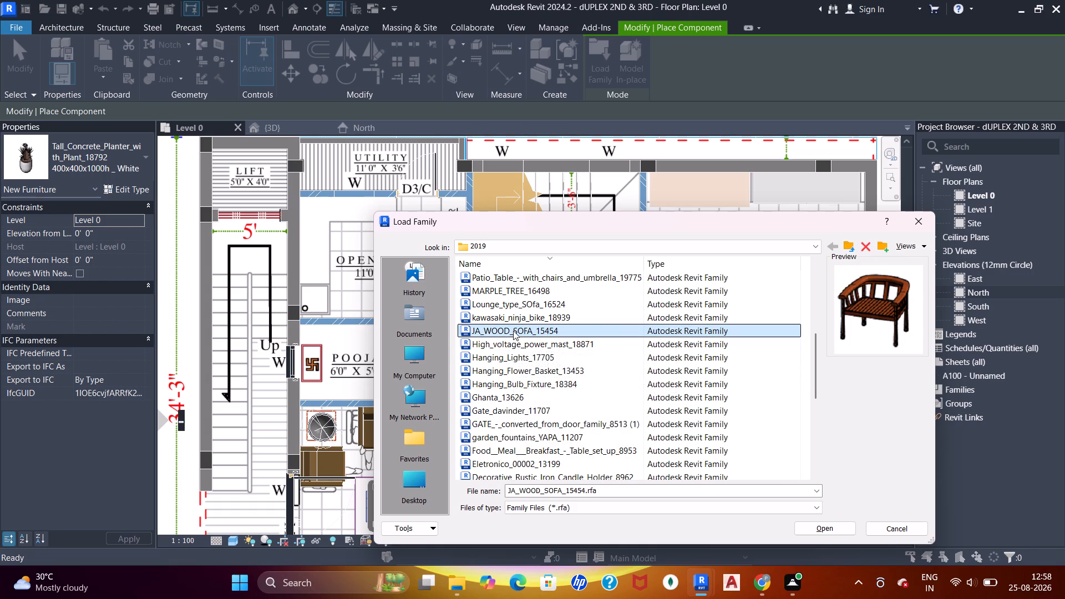
pyautogui.doubleClick(513, 331)
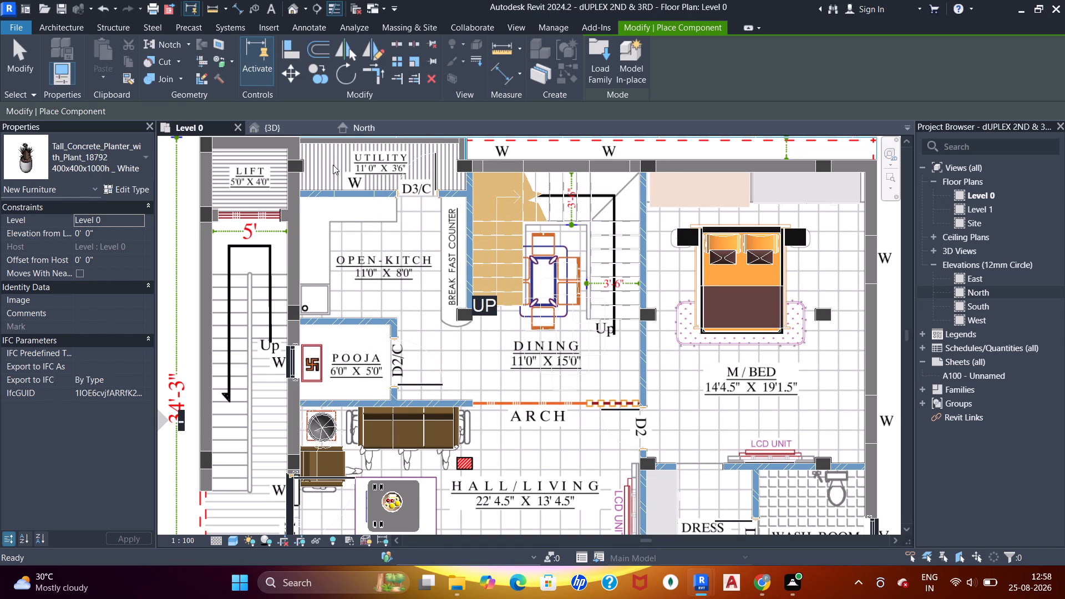
pyautogui.press('space')
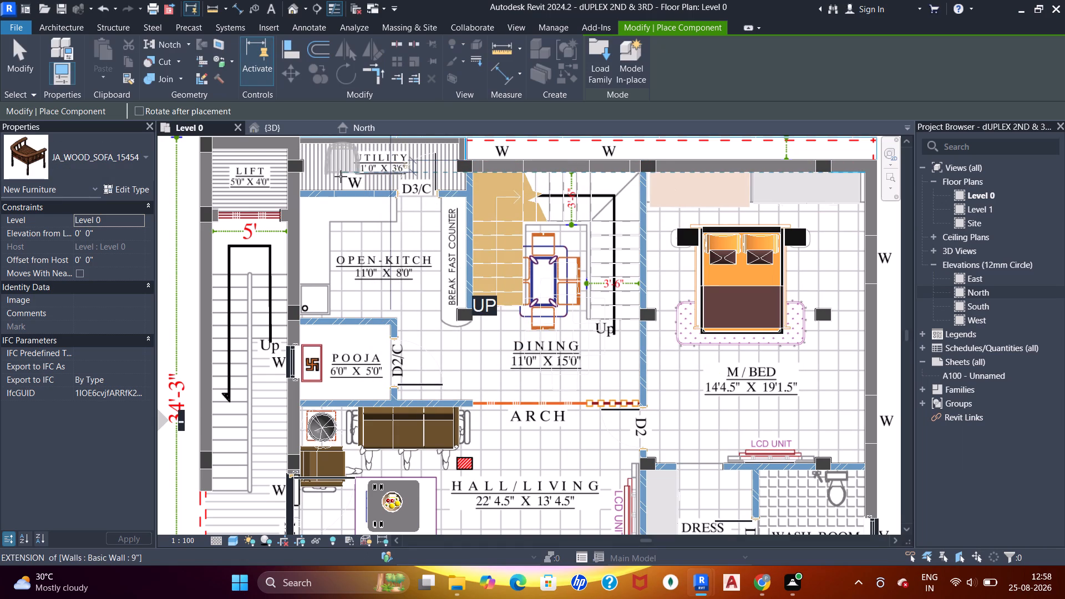
pyautogui.scroll(3, 338, 176)
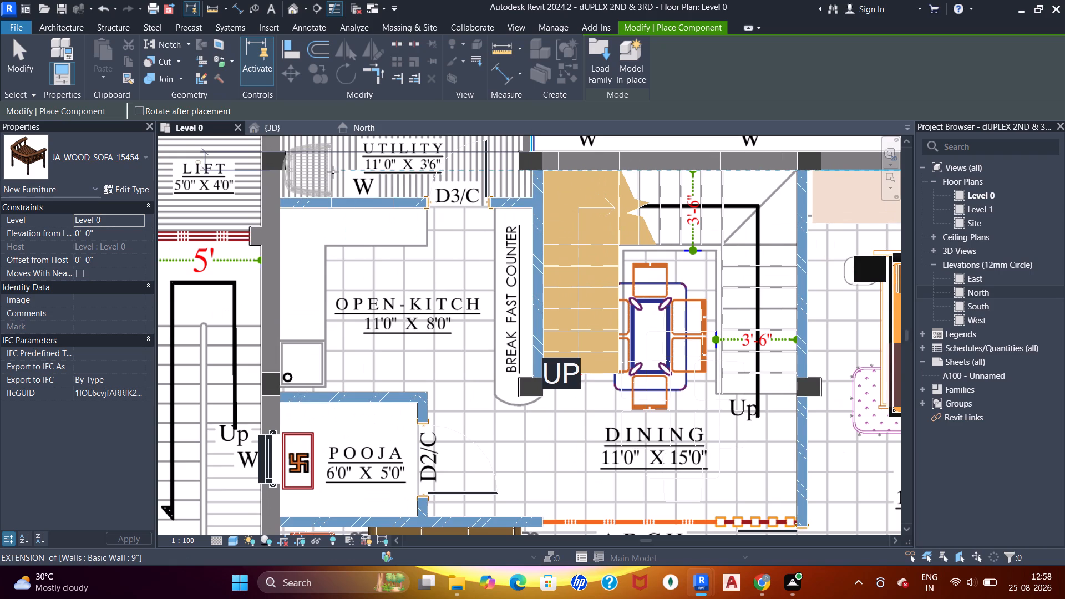
pyautogui.click(335, 171)
# Place a second JA_WOOD_SOFA_15454 at the utility's opposite end near door D3/C, rotated to face the first one.
pyautogui.press('space')
pyautogui.press('space')
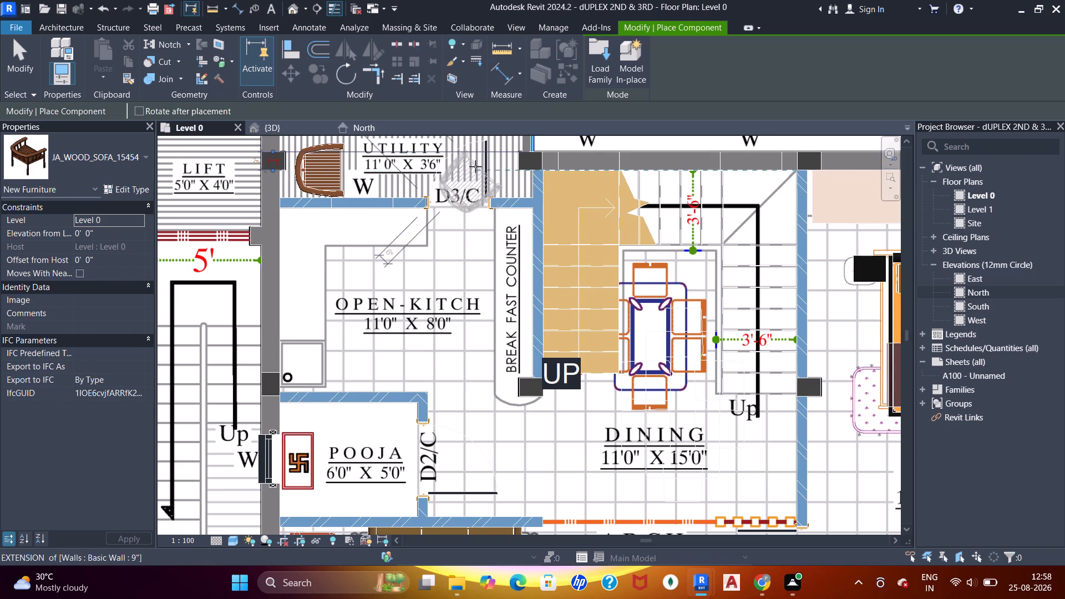
pyautogui.press('space')
pyautogui.moveTo(466, 164); pyautogui.dragTo(464, 177, button='middle')
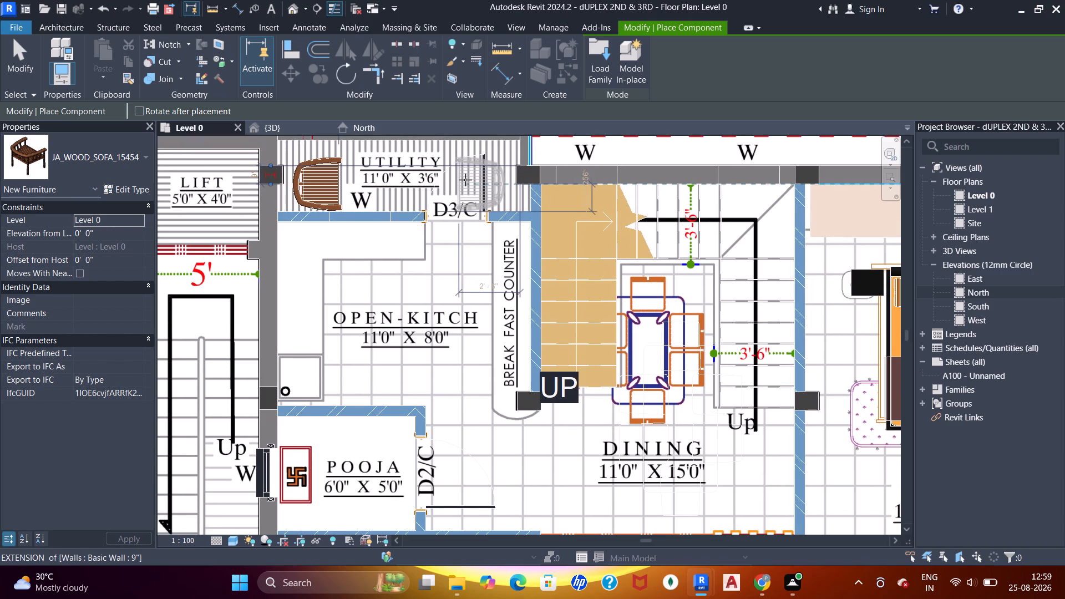
pyautogui.click(466, 180)
pyautogui.press('Escape')
pyautogui.press('Escape')
pyautogui.press('Escape')
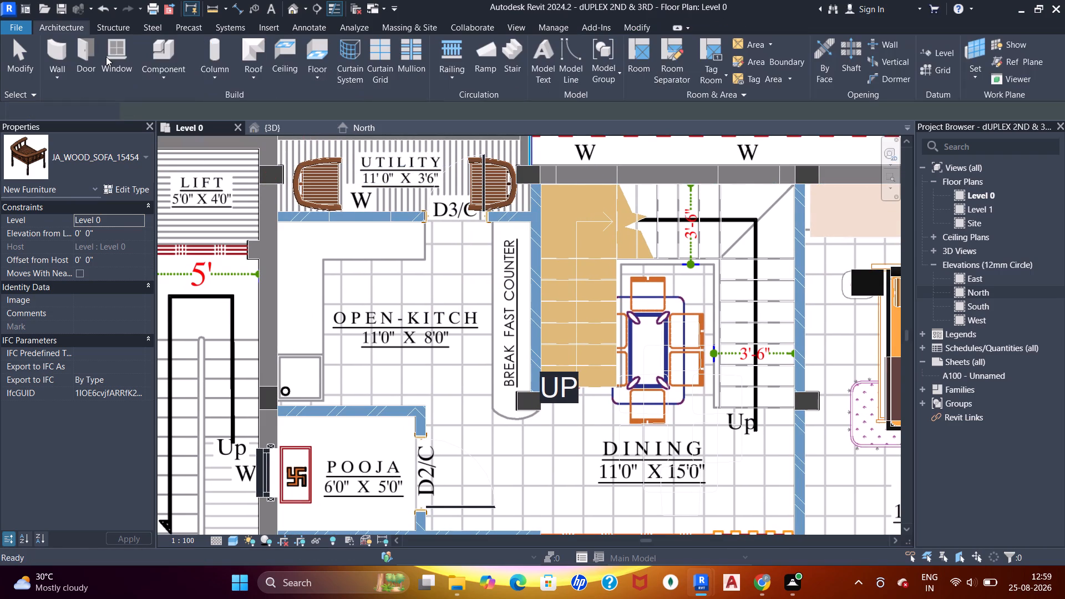
pyautogui.press('Escape')
# Browse the family previews in the 2019 folder, from the hanging flower basket to the three-seater sofa, for another component.
pyautogui.click(156, 48)
pyautogui.click(592, 68)
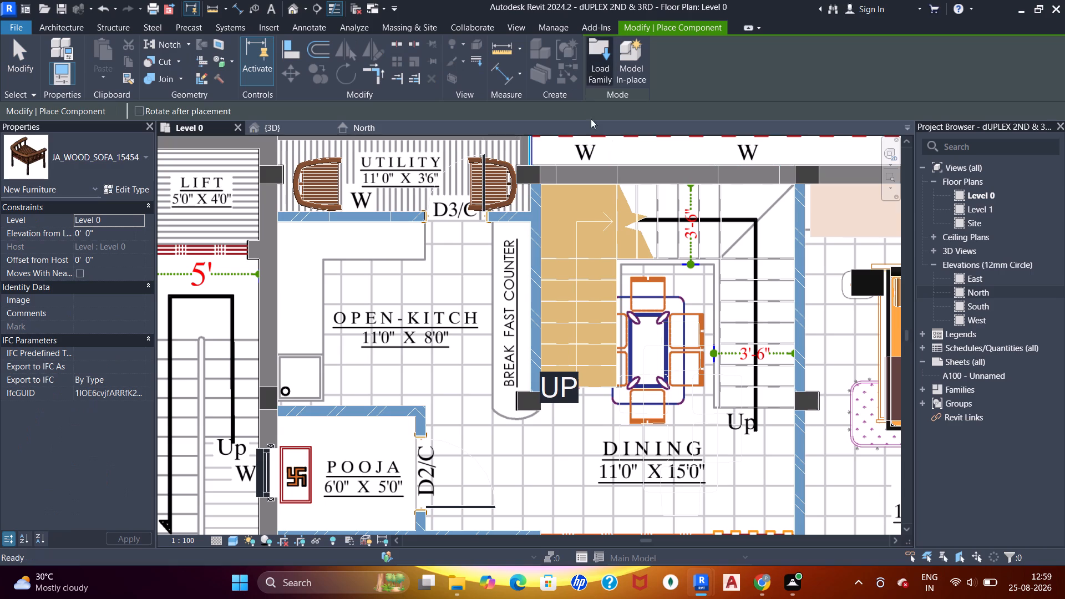
pyautogui.scroll(-5, 548, 353)
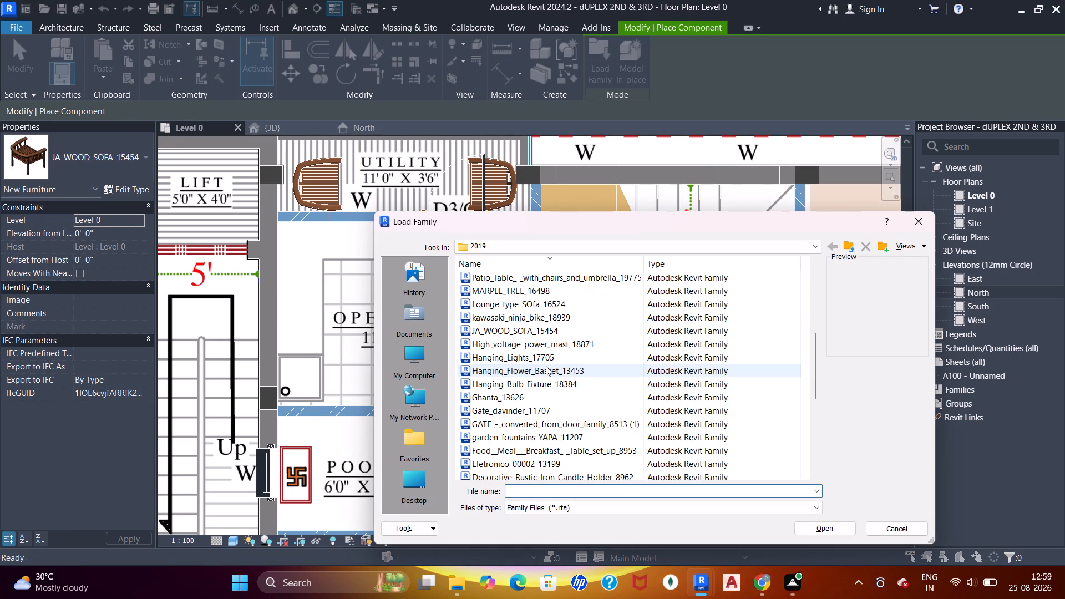
pyautogui.click(542, 364)
pyautogui.click(535, 382)
pyautogui.click(521, 400)
pyautogui.scroll(-2, 525, 400)
pyautogui.click(530, 386)
pyautogui.click(530, 374)
pyautogui.click(528, 353)
pyautogui.scroll(-3, 522, 370)
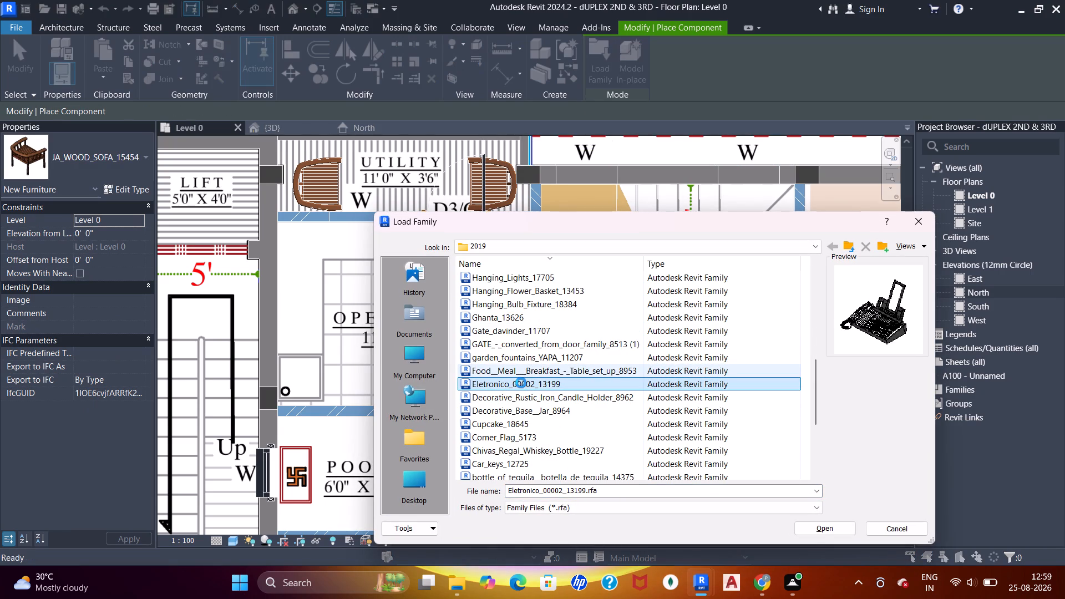
pyautogui.click(513, 413)
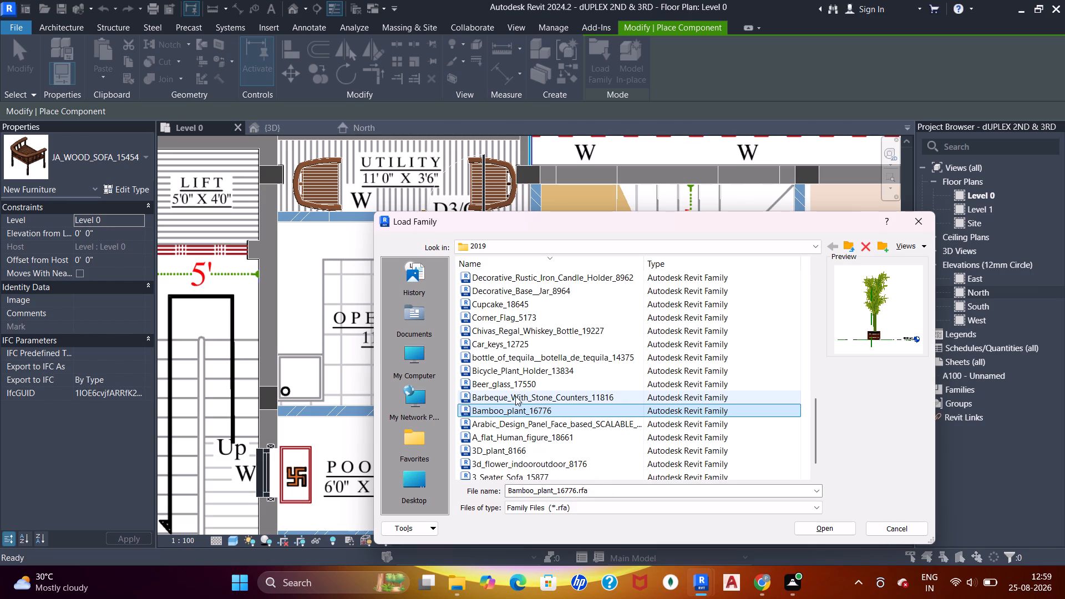
pyautogui.scroll(-2, 515, 396)
pyautogui.click(515, 408)
pyautogui.click(508, 425)
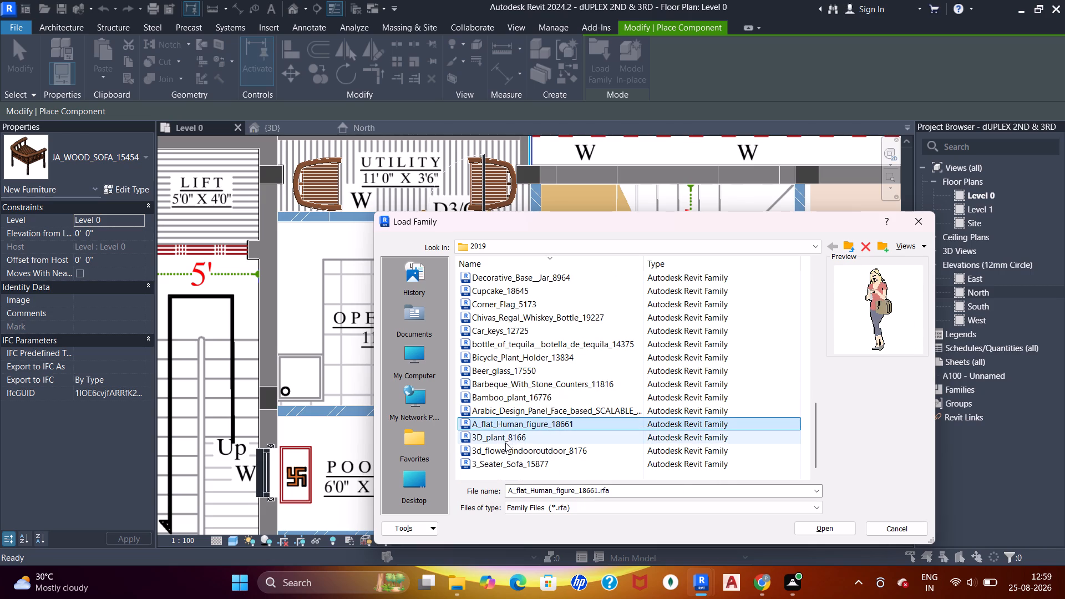
pyautogui.click(504, 445)
pyautogui.click(506, 458)
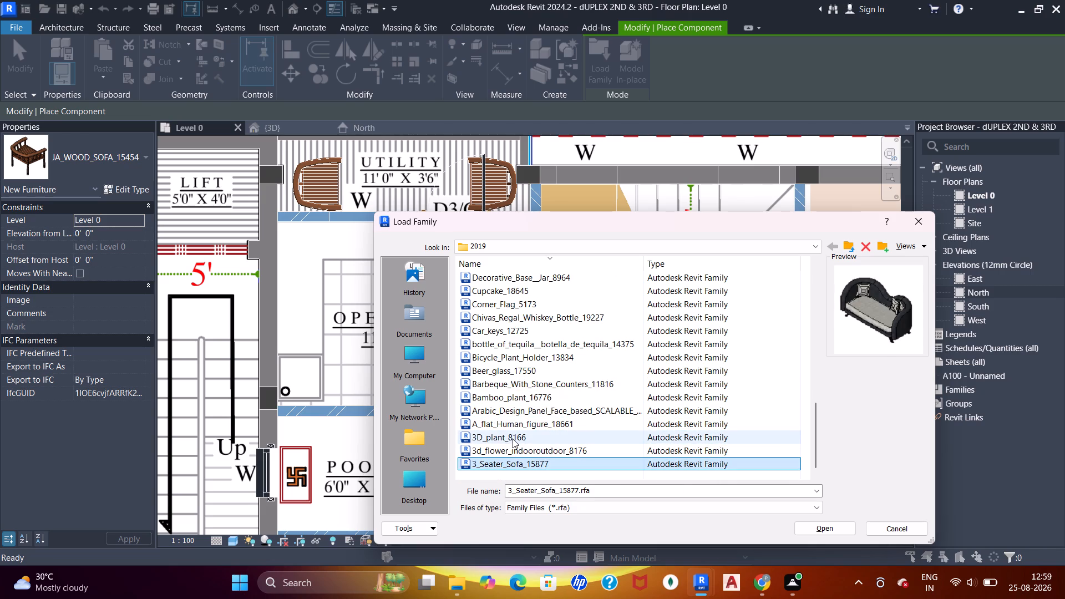
pyautogui.click(513, 439)
# Compare the nearby entries in the 2019 folder and load the Beer_glass_17550 family.
pyautogui.click(515, 381)
pyautogui.click(515, 367)
pyautogui.click(515, 354)
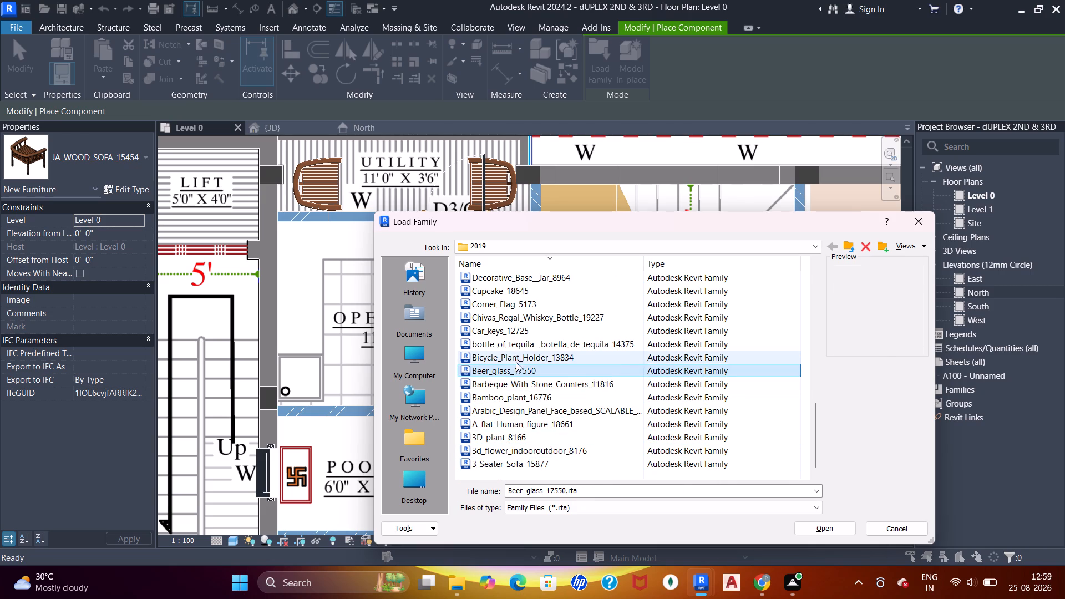
pyautogui.click(511, 385)
pyautogui.click(514, 375)
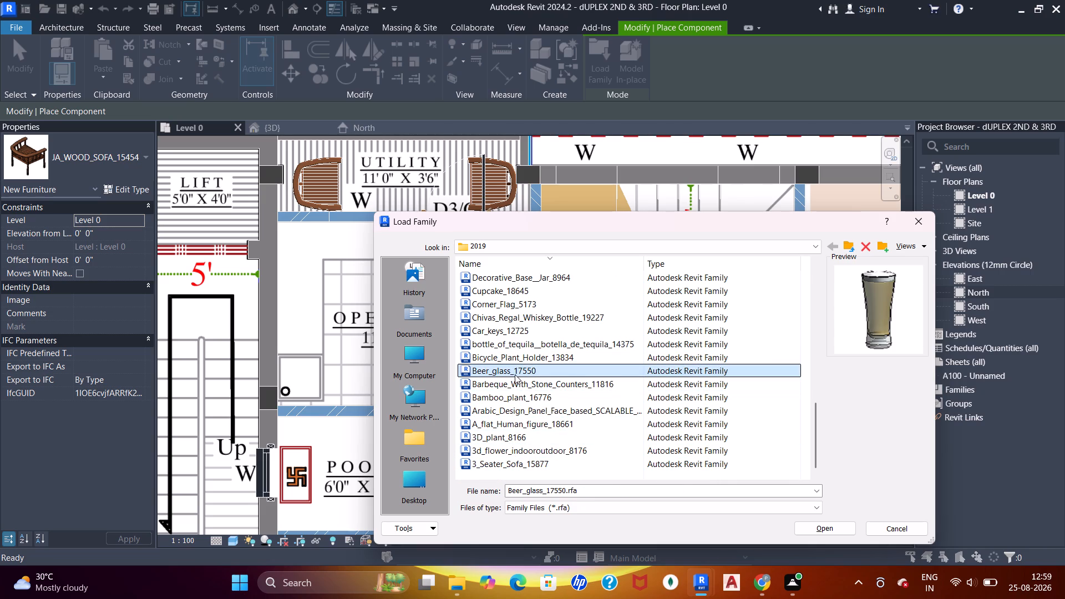
pyautogui.doubleClick(515, 374)
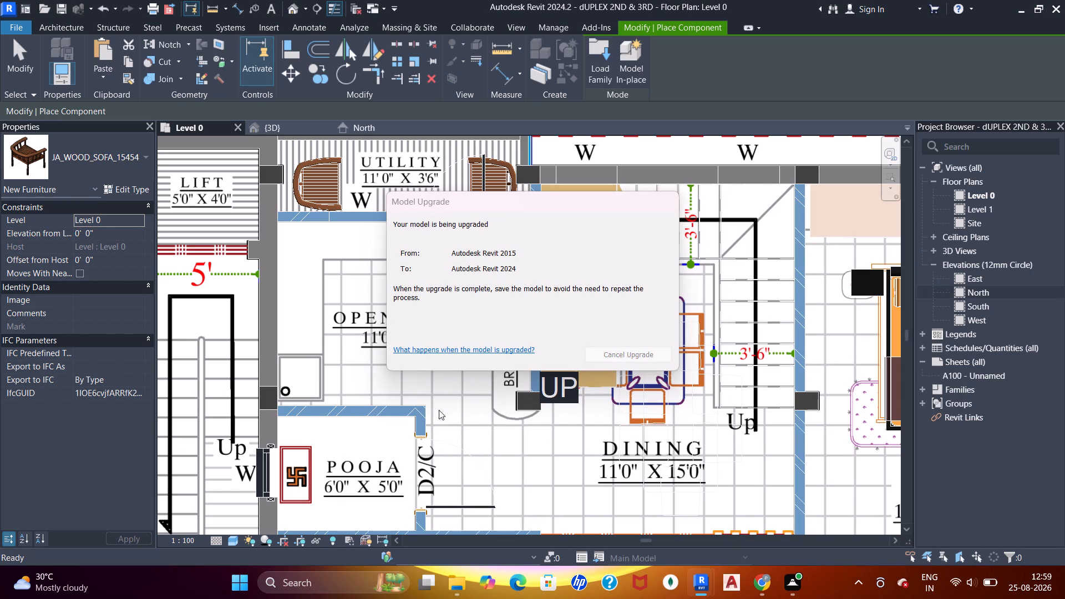
# Place four beer glasses at 1' 6" elevation on the hall's coffee table, two near each corner opposite the phones.
pyautogui.moveTo(444, 421); pyautogui.dragTo(457, 253, button='middle')
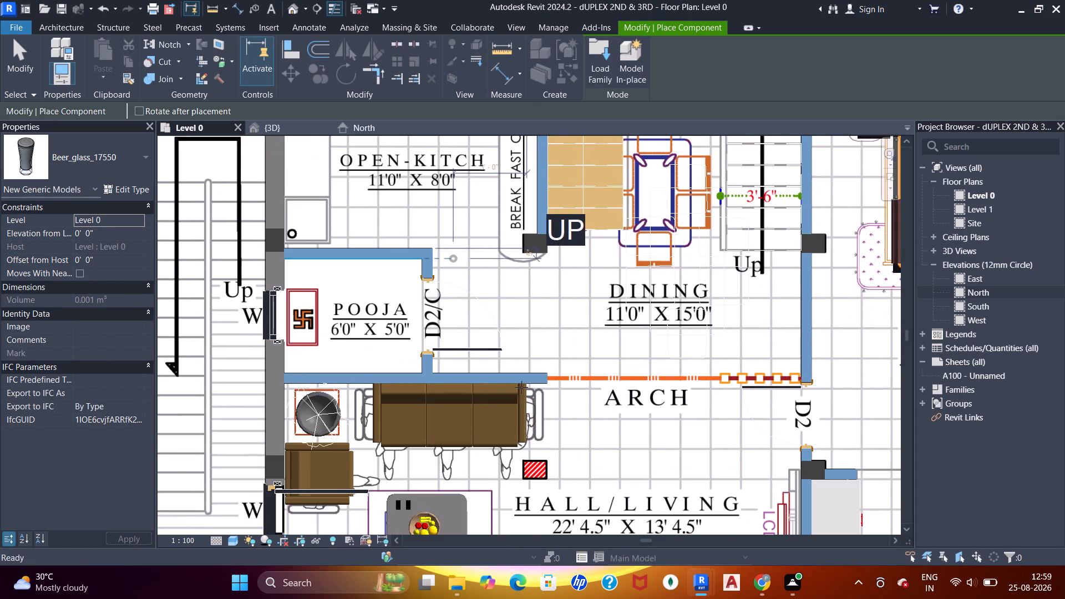
pyautogui.moveTo(520, 392); pyautogui.dragTo(525, 308, button='middle')
pyautogui.scroll(4, 455, 422)
pyautogui.moveTo(451, 443); pyautogui.dragTo(495, 314, button='middle')
pyautogui.scroll(3, 500, 313)
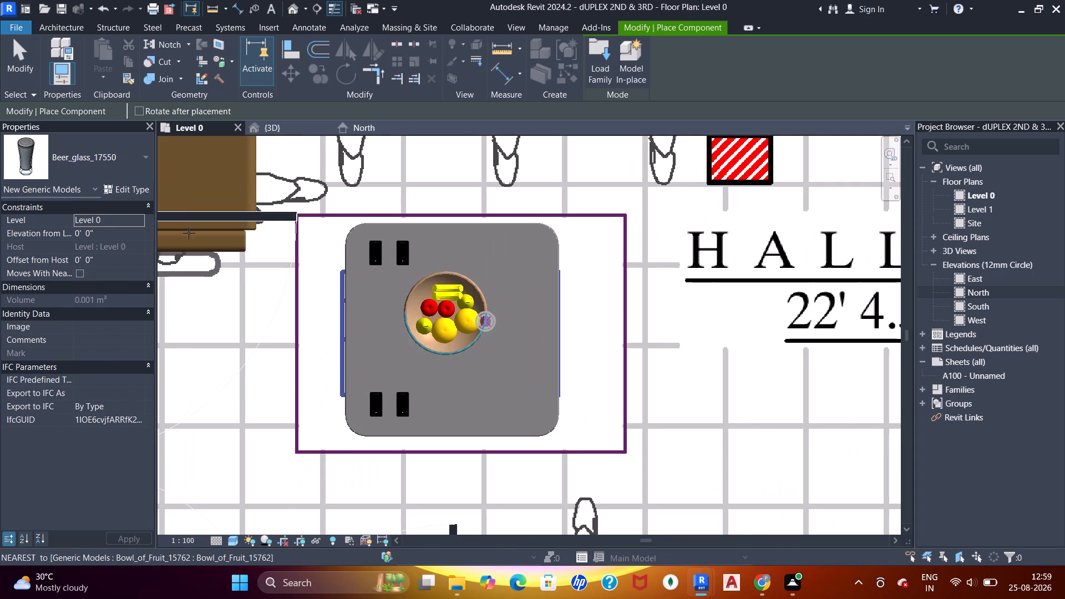
pyautogui.click(128, 232)
pyautogui.write('1\'6"')
pyautogui.press('Return')
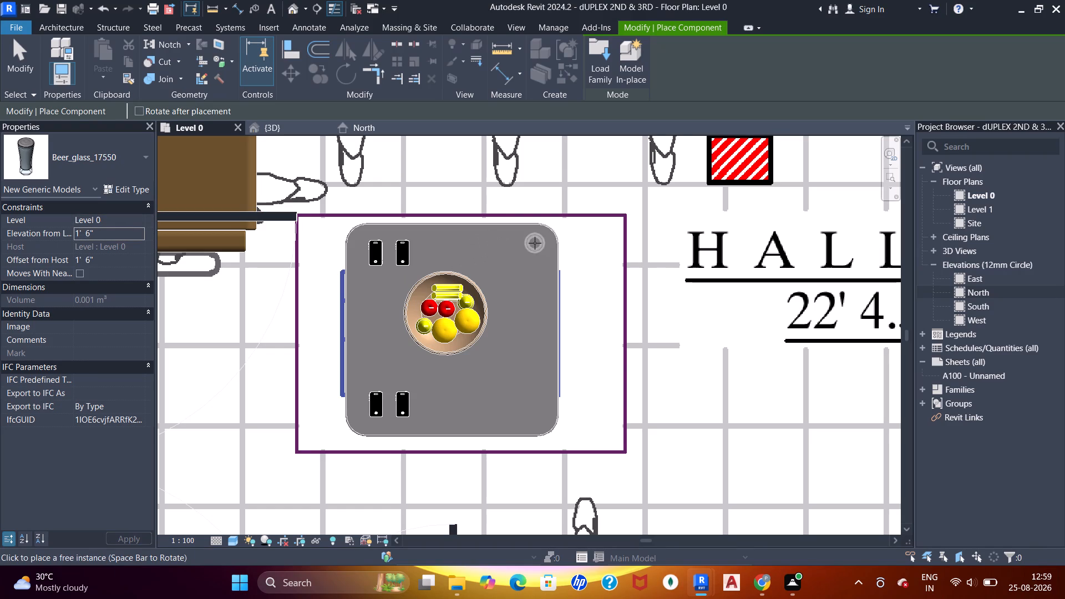
pyautogui.click(491, 248)
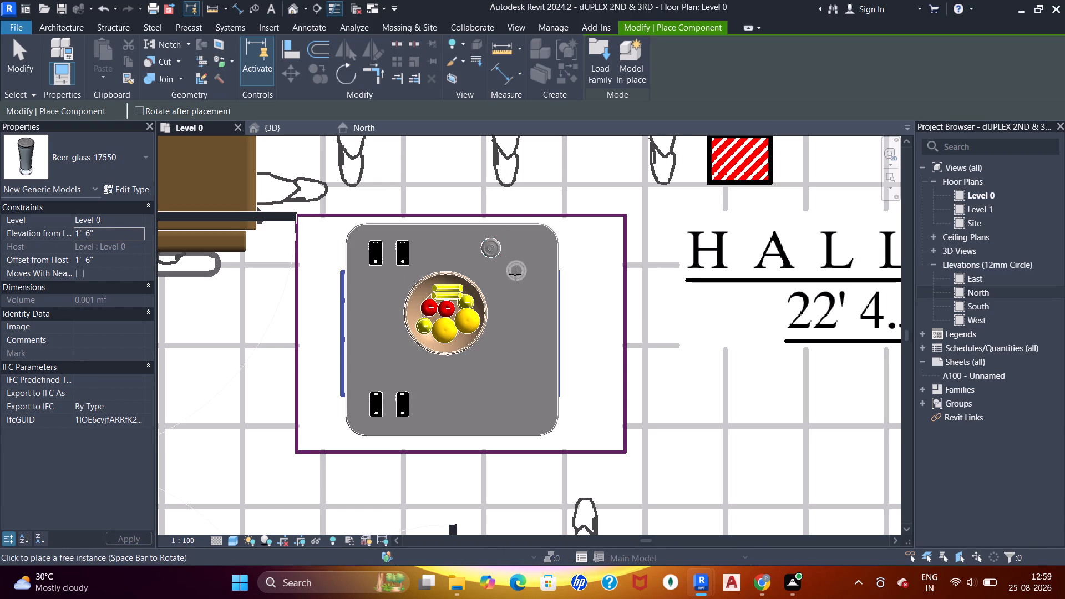
pyautogui.click(528, 251)
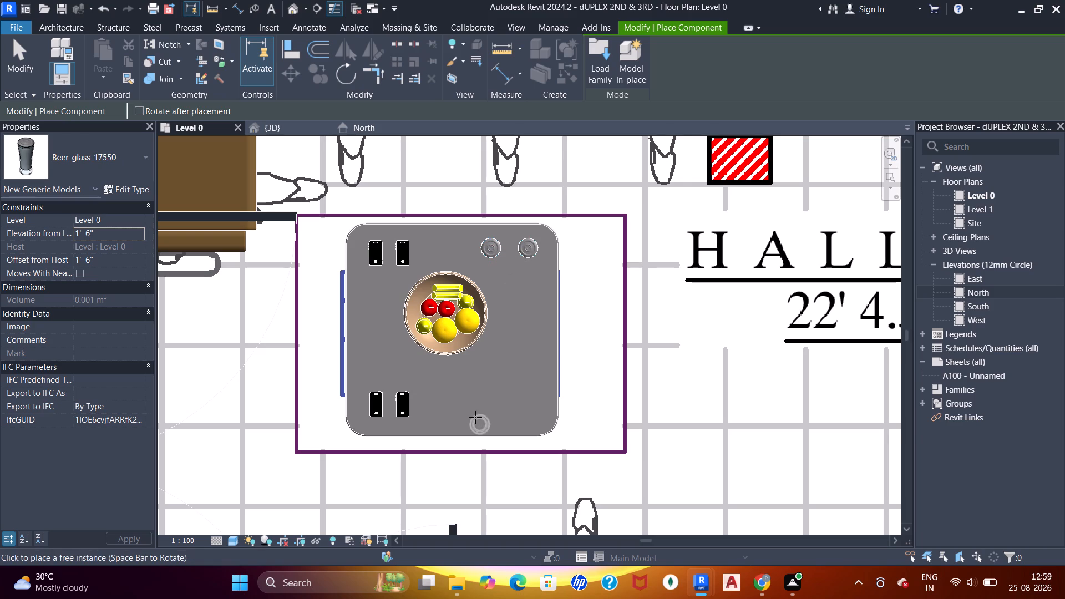
pyautogui.click(496, 409)
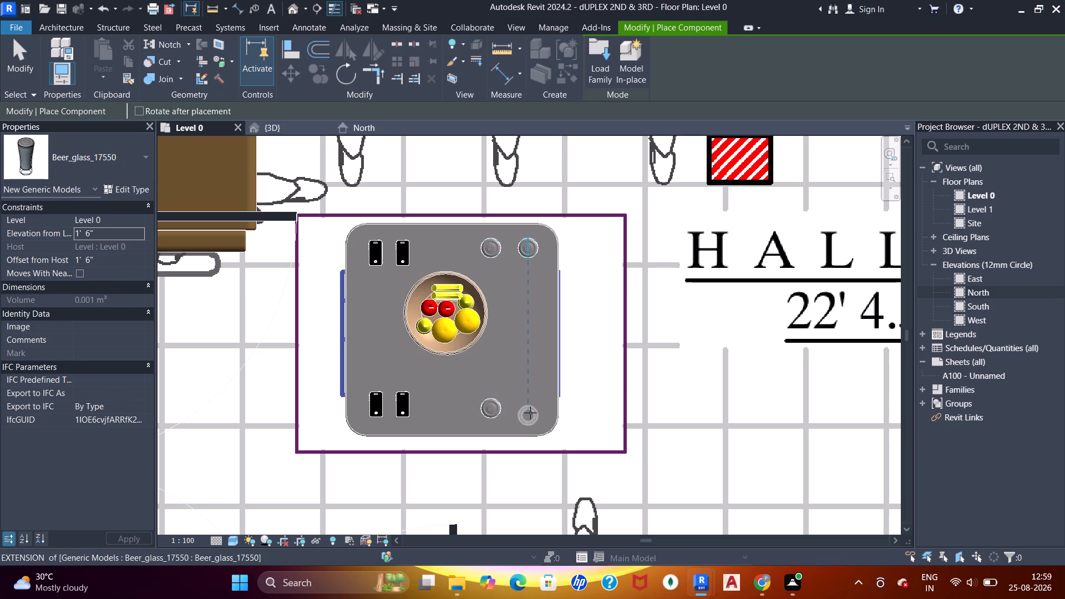
pyautogui.click(530, 410)
pyautogui.scroll(-2, 517, 367)
pyautogui.moveTo(519, 356); pyautogui.dragTo(490, 346, button='middle')
pyautogui.press('Escape')
pyautogui.press('Escape')
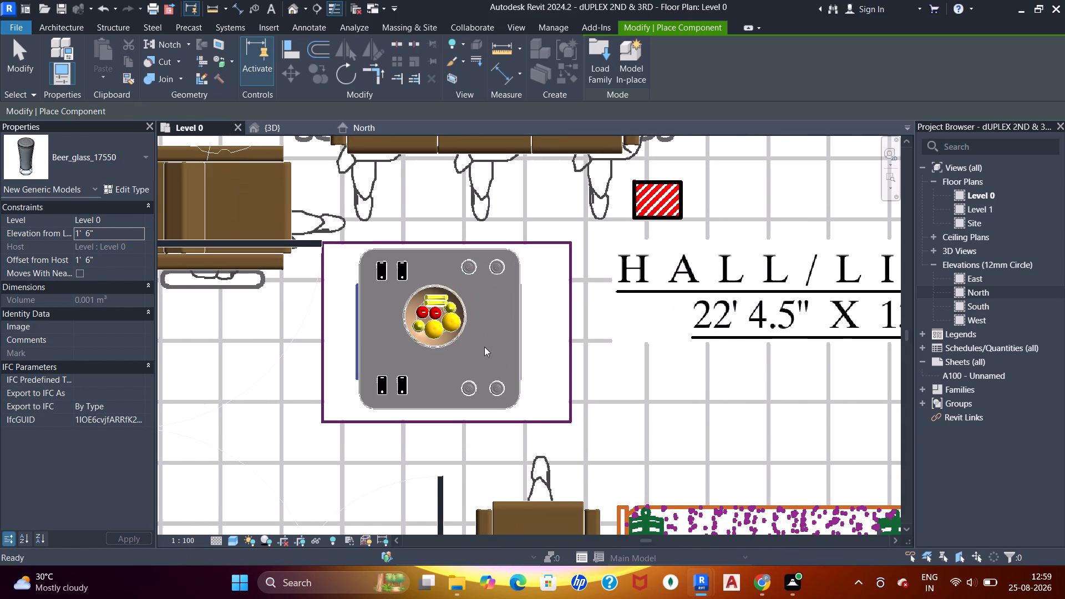
pyautogui.press('Escape')
pyautogui.press('Escape')
pyautogui.press('Escape')
# Inspect the coffee table's glasses and the surrounding hall furniture in the 3D view.
pyautogui.click(283, 127)
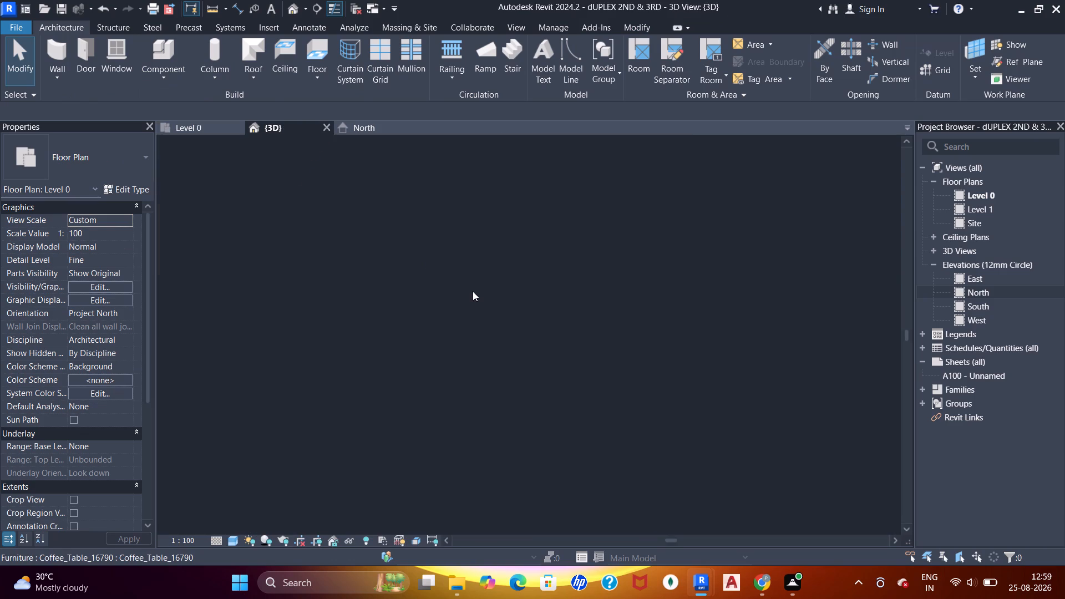
pyautogui.keyDown('shift'); pyautogui.moveTo(539, 350); pyautogui.dragTo(508, 278, button='middle'); pyautogui.keyUp('shift')
pyautogui.moveTo(580, 337); pyautogui.dragTo(538, 282, button='middle')
pyautogui.scroll(-4, 543, 304)
pyautogui.moveTo(566, 333); pyautogui.dragTo(566, 376, button='middle')
pyautogui.scroll(-5, 542, 317)
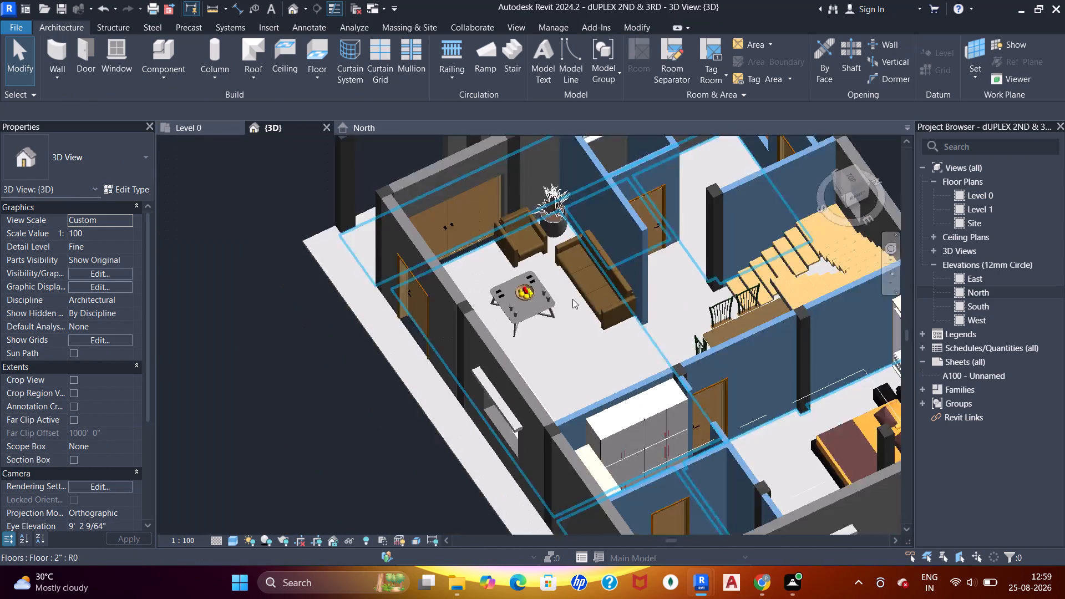
pyautogui.moveTo(572, 299); pyautogui.dragTo(525, 350, button='middle')
# Return to the Level 0 plan and review the areas from the hall across to the dress and wash rooms.
pyautogui.click(183, 127)
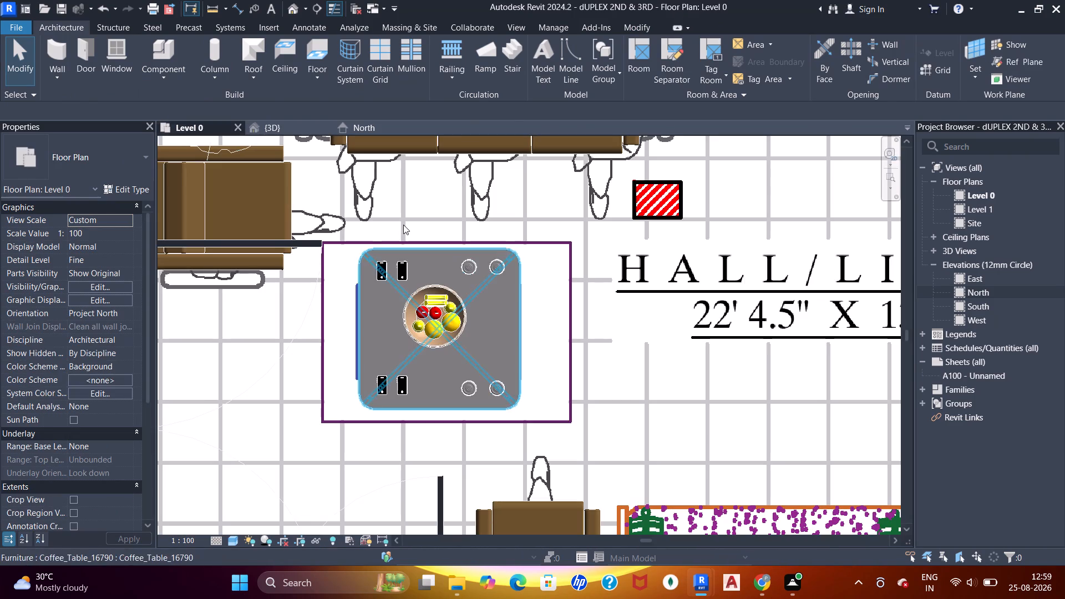
pyautogui.scroll(-3, 272, 220)
pyautogui.moveTo(311, 258); pyautogui.dragTo(344, 343, button='middle')
pyautogui.scroll(-3, 383, 342)
pyautogui.moveTo(452, 346); pyautogui.dragTo(420, 346, button='middle')
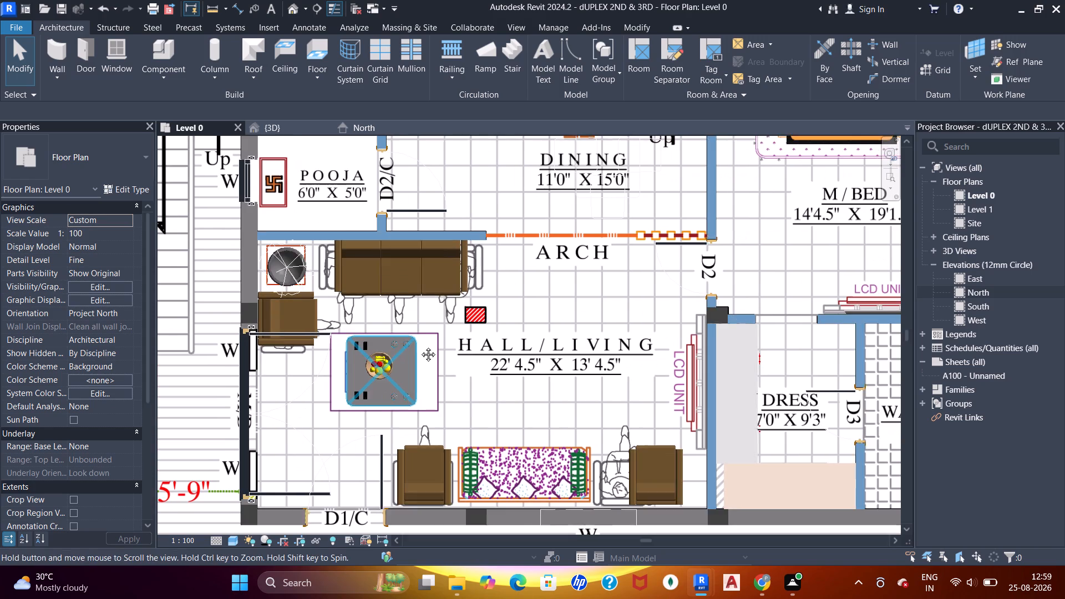
pyautogui.moveTo(420, 346); pyautogui.dragTo(419, 347, button='middle')
pyautogui.moveTo(458, 256); pyautogui.dragTo(404, 318, button='middle')
pyautogui.moveTo(587, 311); pyautogui.dragTo(386, 263, button='middle')
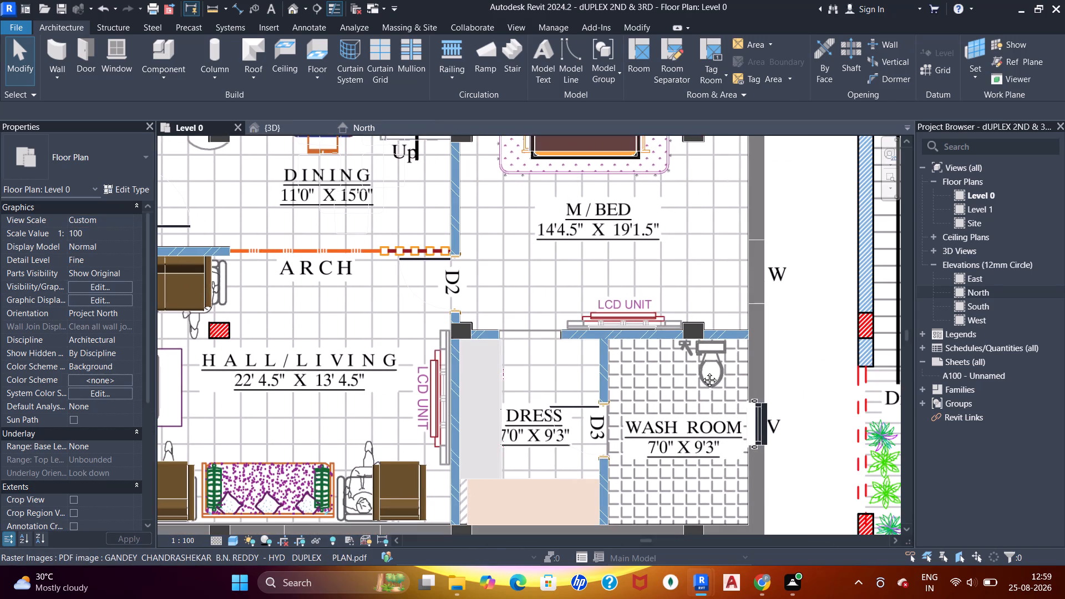
pyautogui.moveTo(701, 372); pyautogui.dragTo(589, 293, button='middle')
pyautogui.scroll(2, 591, 295)
# Open the KITCHEN folder inside SHUBHAM CITY for loading a component and compare the previews of its oven and kitchen families.
pyautogui.click(151, 45)
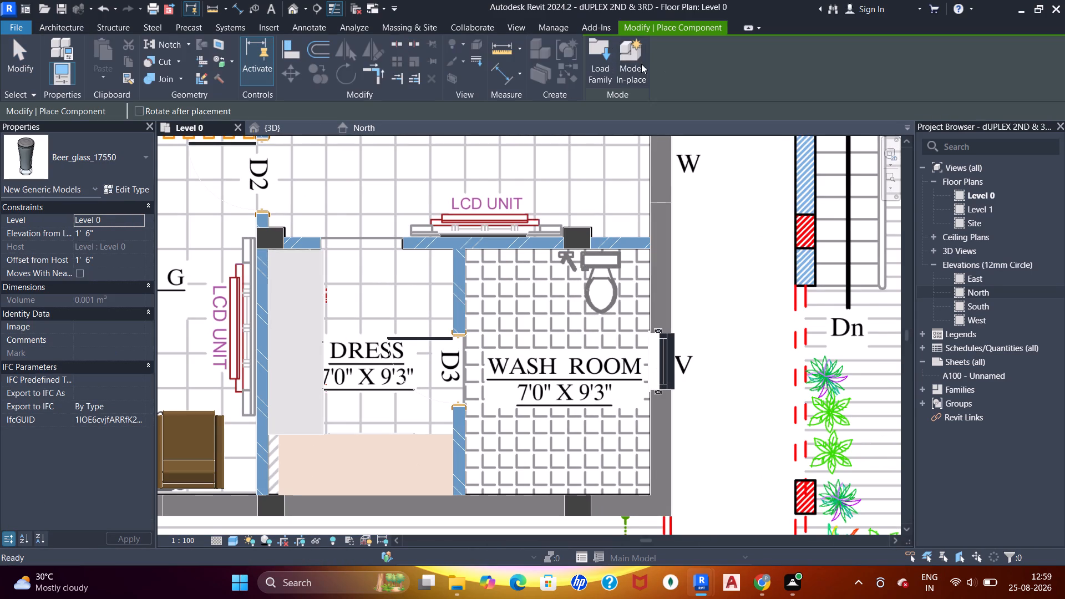
pyautogui.click(606, 53)
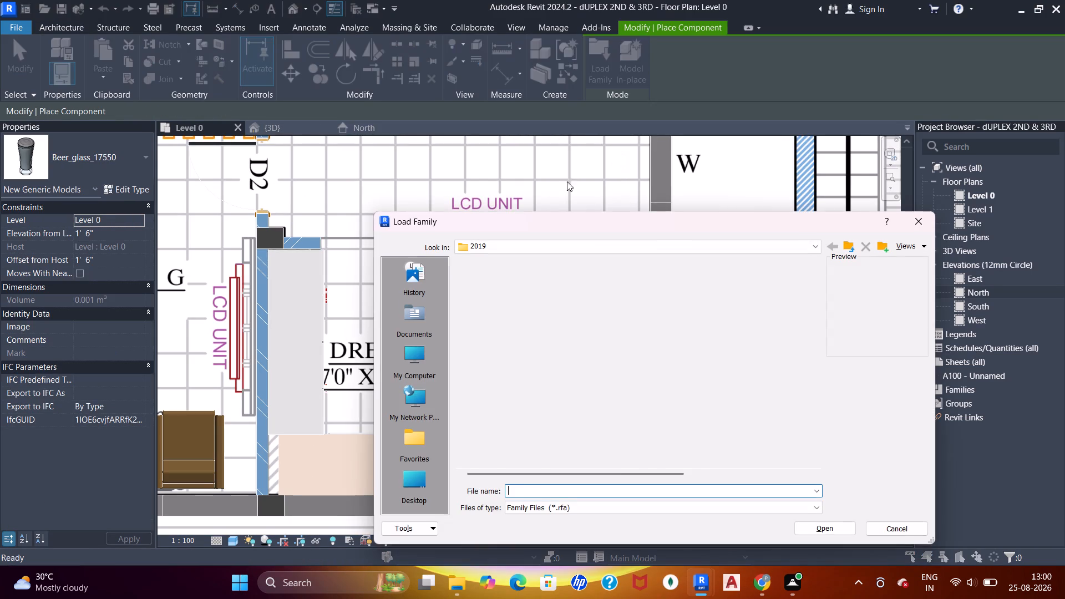
pyautogui.click(855, 244)
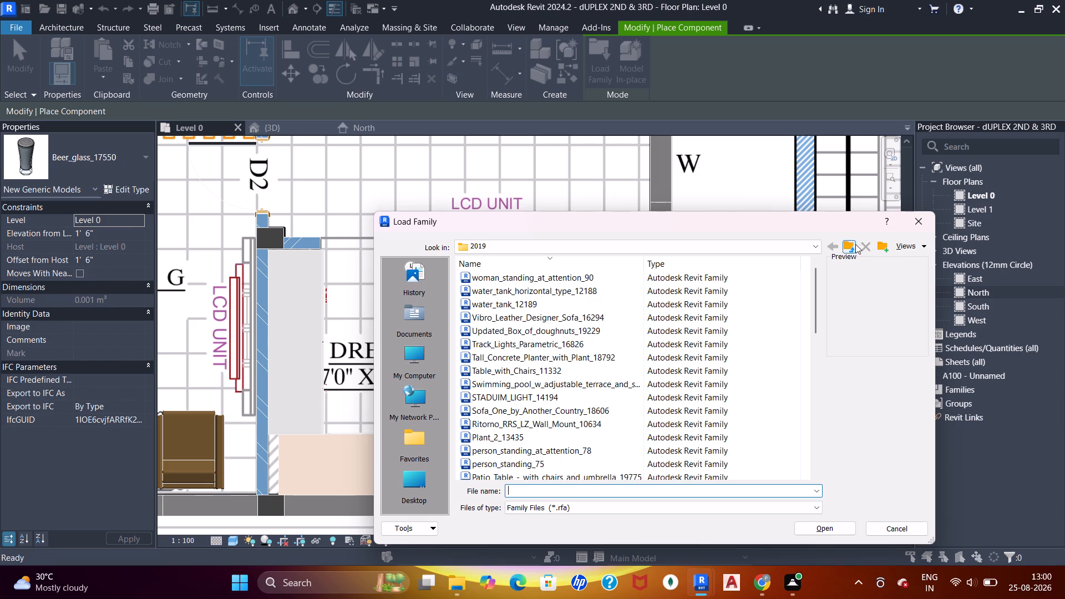
pyautogui.scroll(-2, 513, 346)
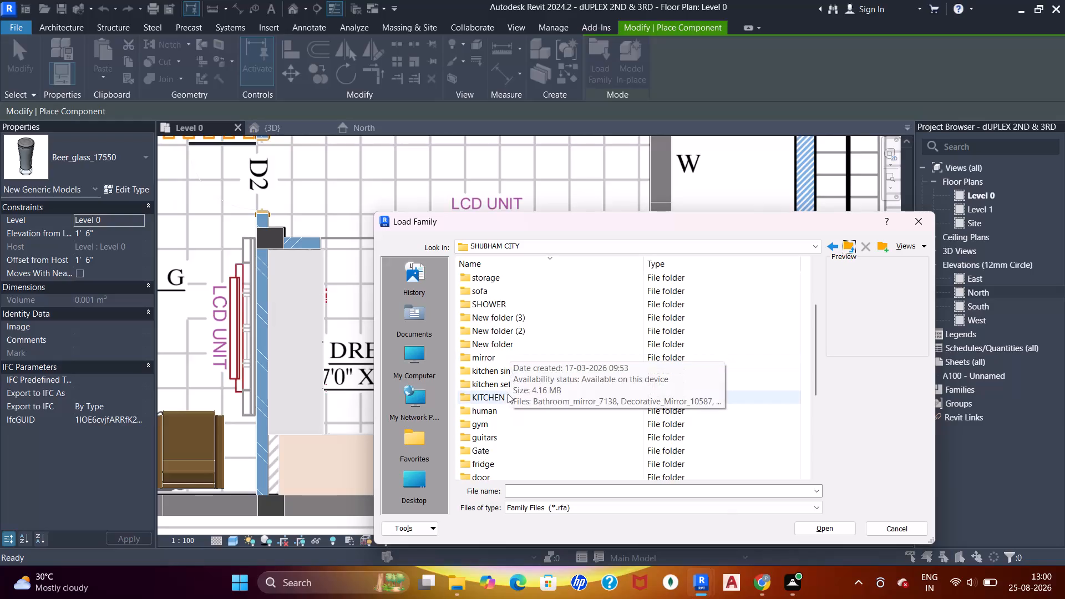
pyautogui.doubleClick(495, 396)
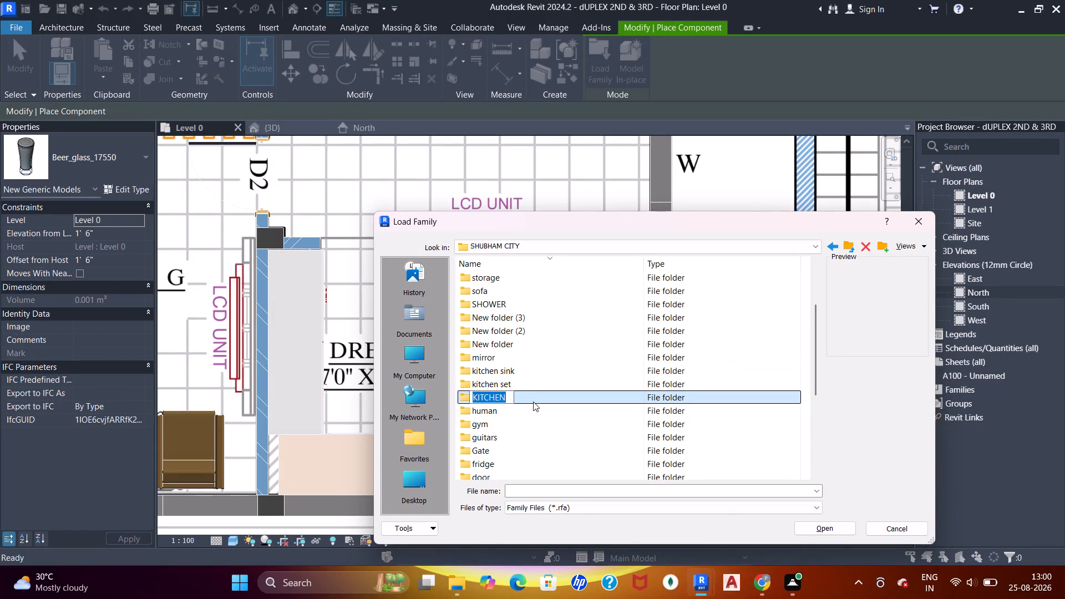
pyautogui.doubleClick(533, 402)
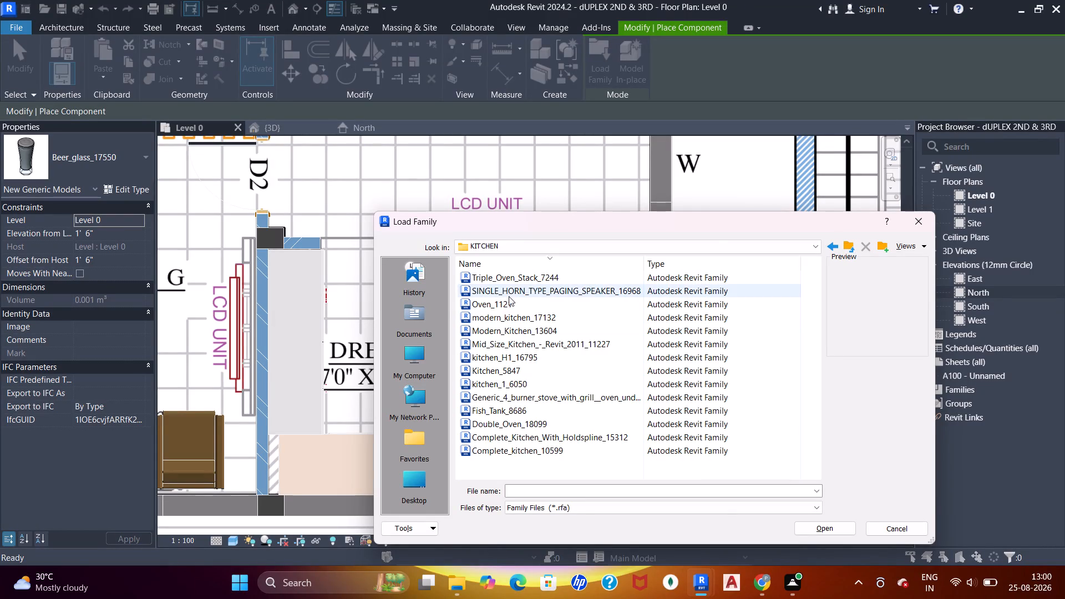
pyautogui.click(509, 296)
pyautogui.click(531, 281)
pyautogui.click(514, 309)
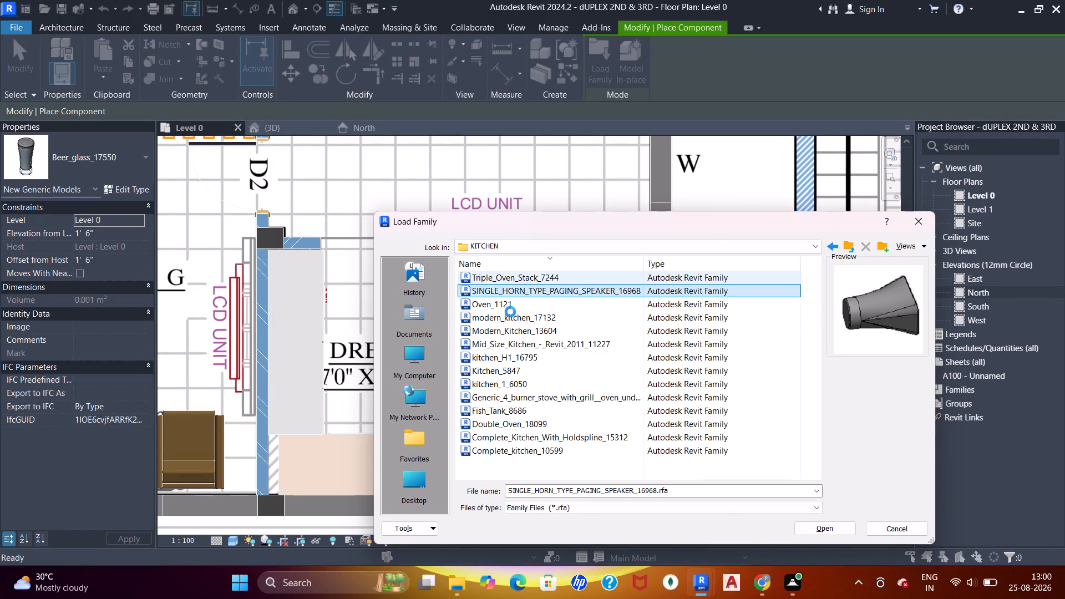
pyautogui.click(514, 317)
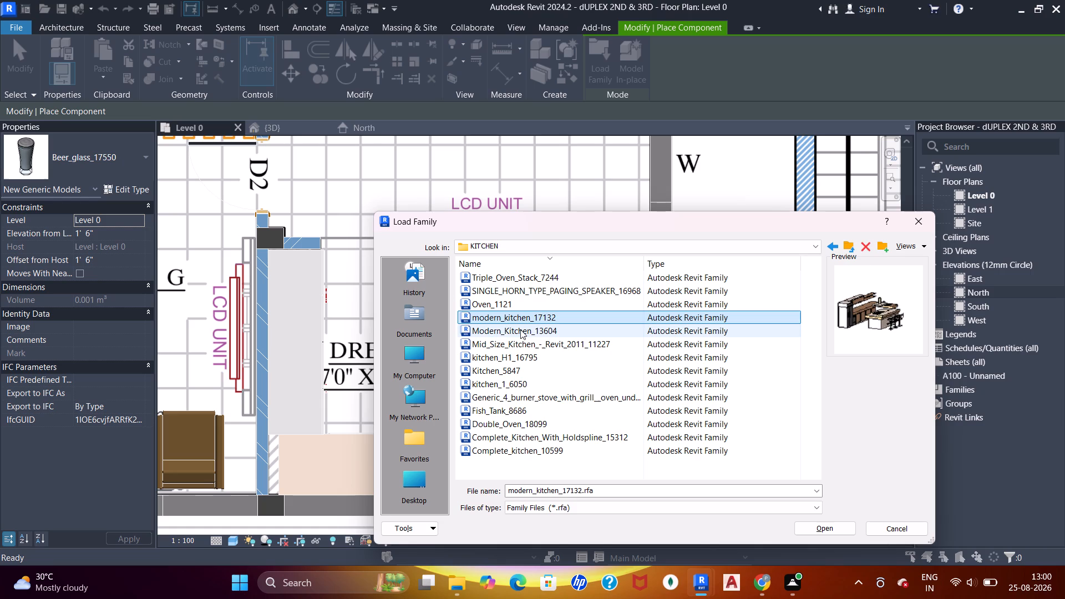
pyautogui.click(520, 329)
pyautogui.click(514, 345)
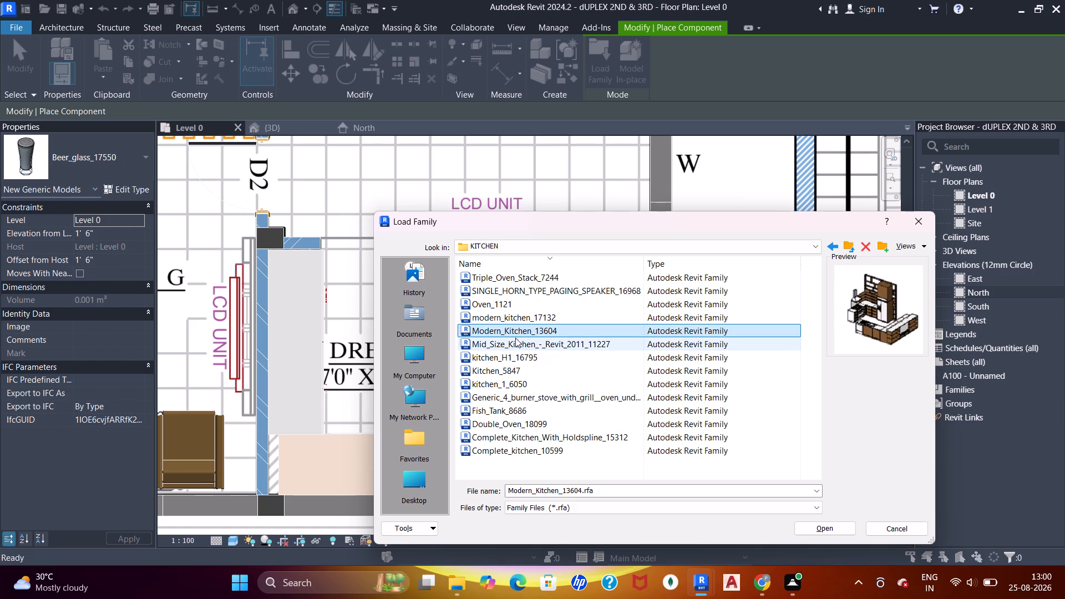
pyautogui.click(515, 331)
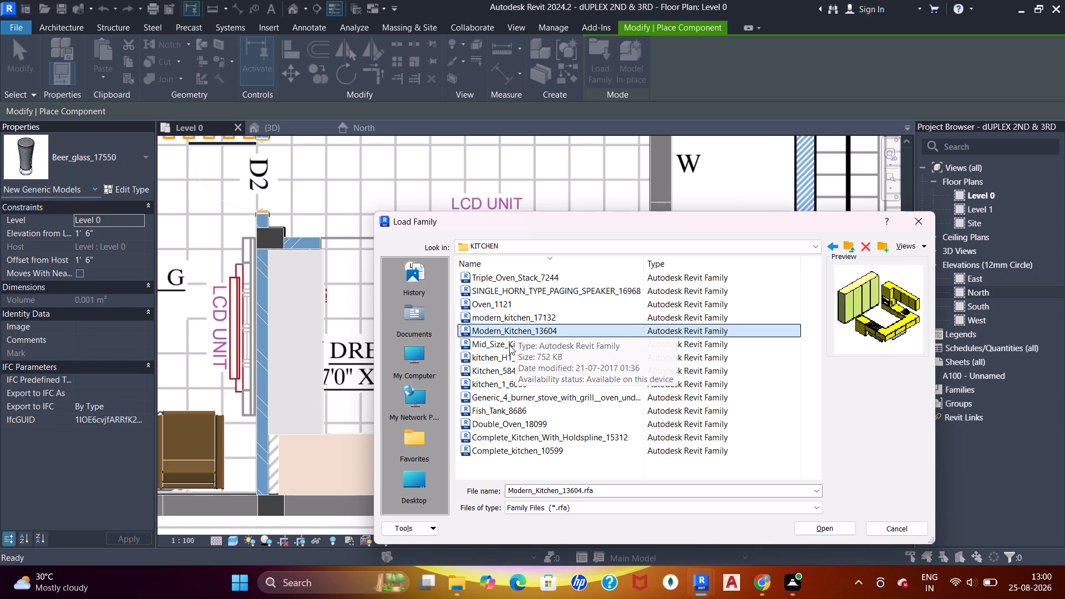
pyautogui.click(504, 345)
pyautogui.click(491, 359)
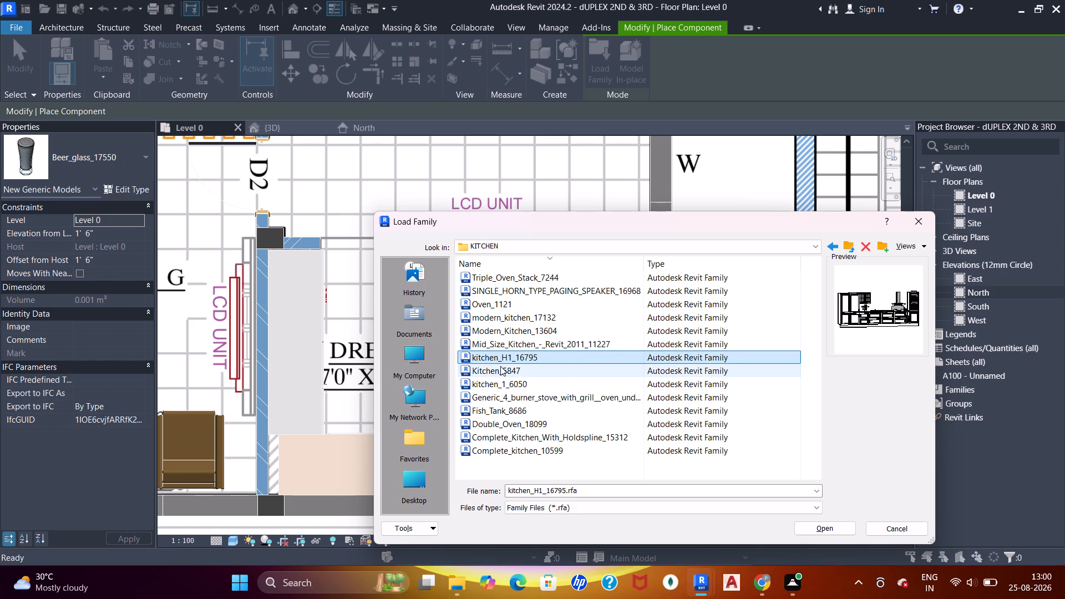
pyautogui.click(500, 366)
pyautogui.click(501, 378)
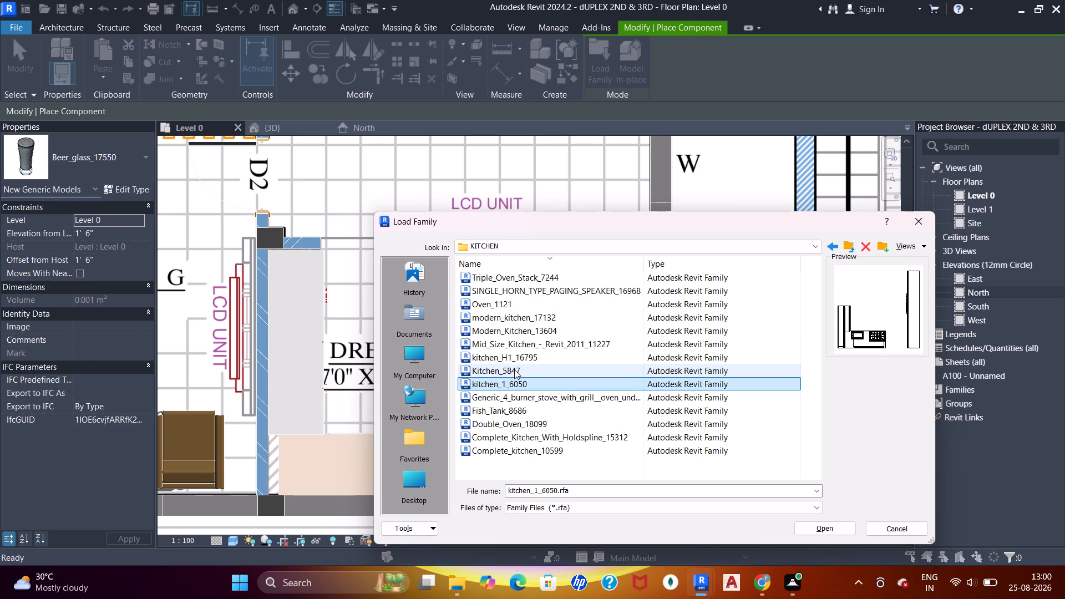
# Load the kitchen_H1_16795 family from the KITCHEN folder.
pyautogui.click(511, 356)
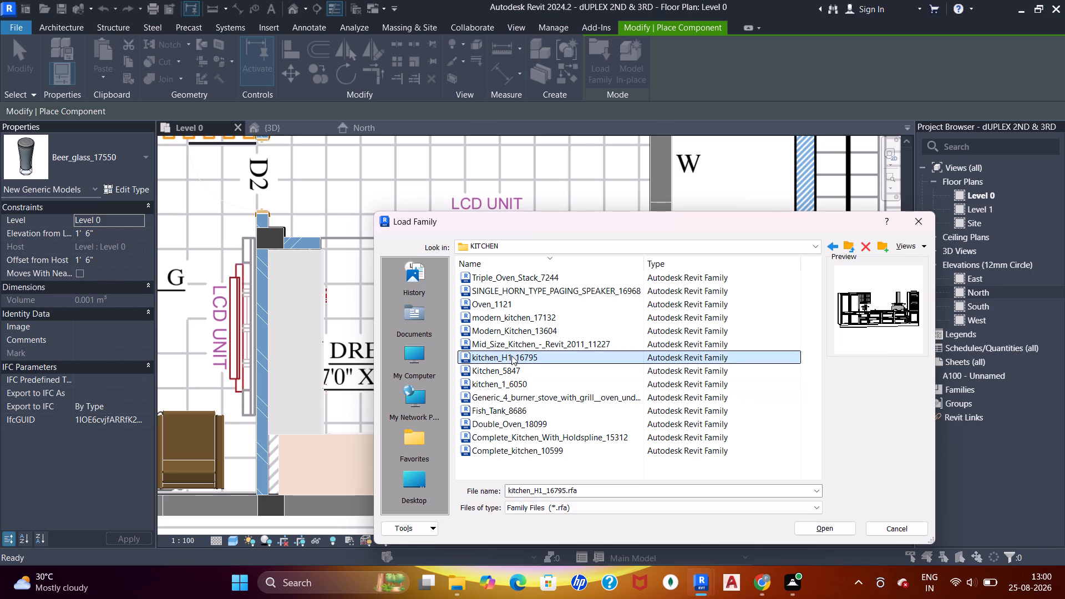
pyautogui.doubleClick(511, 356)
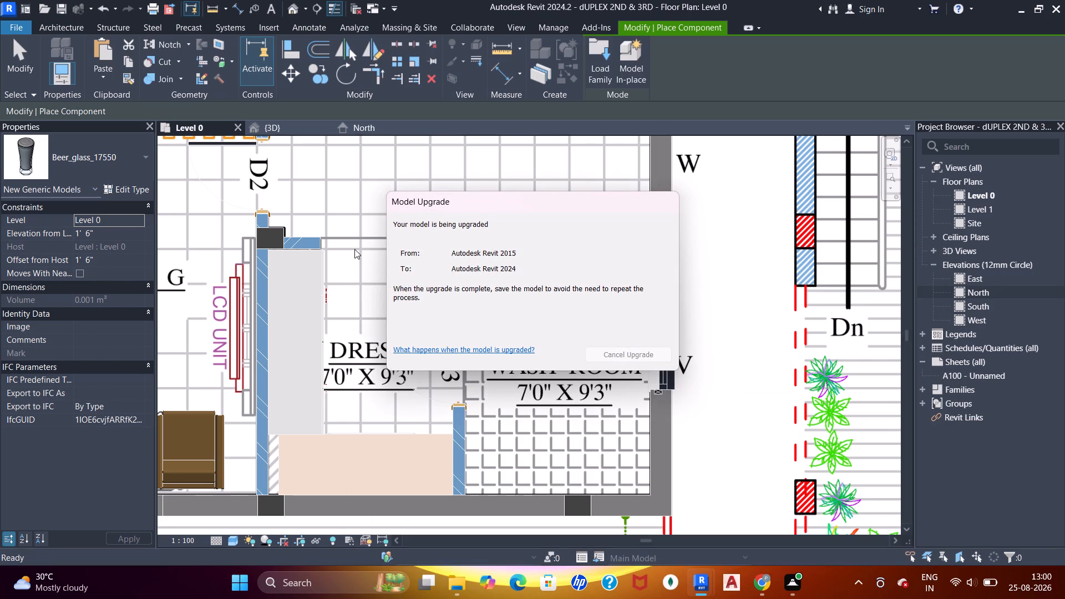
# Save the project with the newly loaded kitchen_H1_16795 family.
pyautogui.scroll(-1, 354, 249)
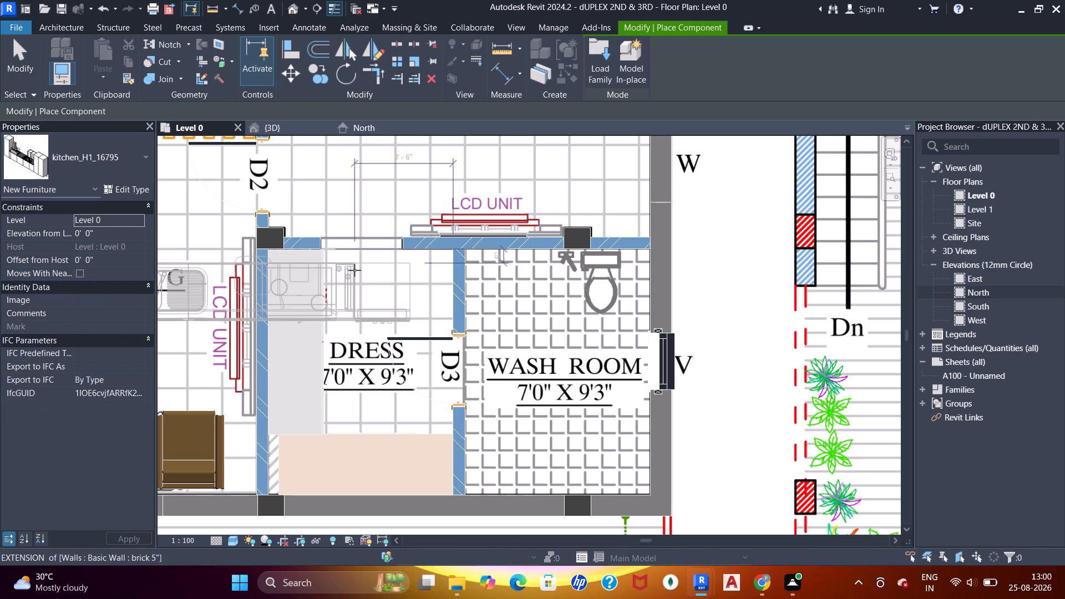
pyautogui.hotkey('ctrl', 's')
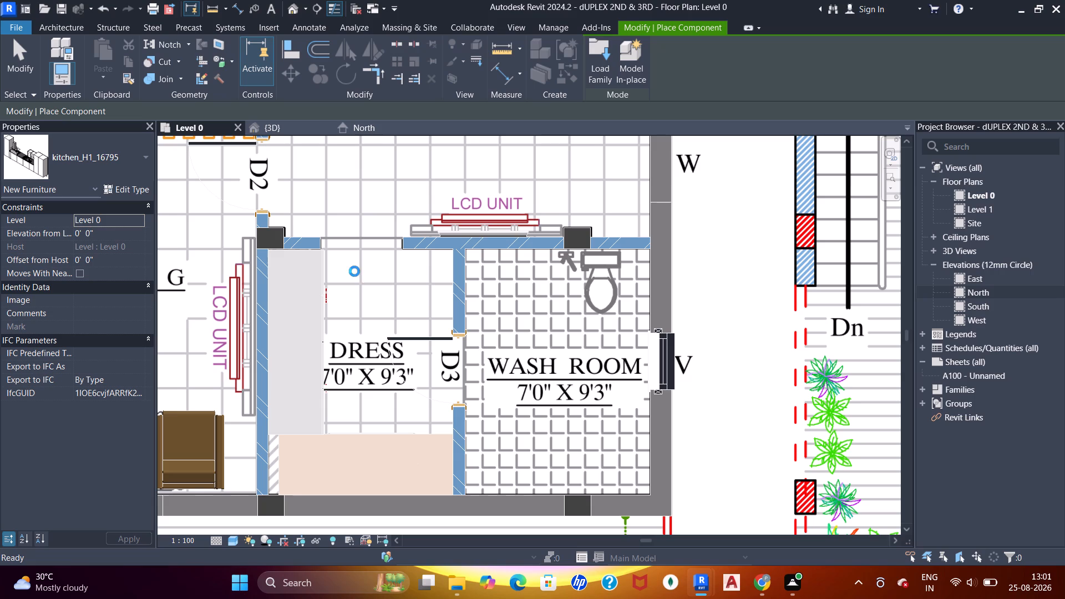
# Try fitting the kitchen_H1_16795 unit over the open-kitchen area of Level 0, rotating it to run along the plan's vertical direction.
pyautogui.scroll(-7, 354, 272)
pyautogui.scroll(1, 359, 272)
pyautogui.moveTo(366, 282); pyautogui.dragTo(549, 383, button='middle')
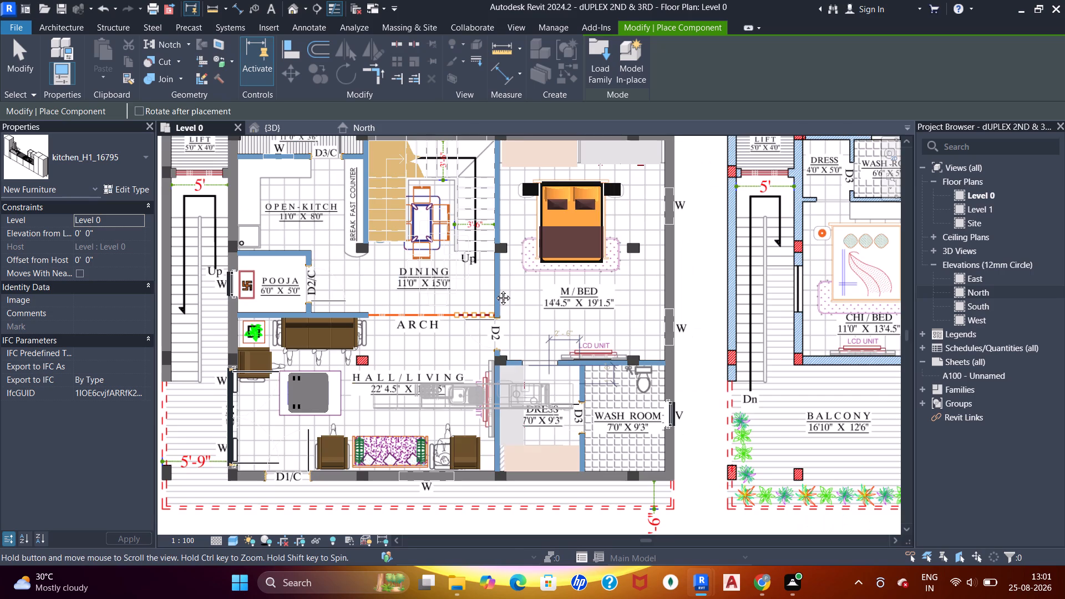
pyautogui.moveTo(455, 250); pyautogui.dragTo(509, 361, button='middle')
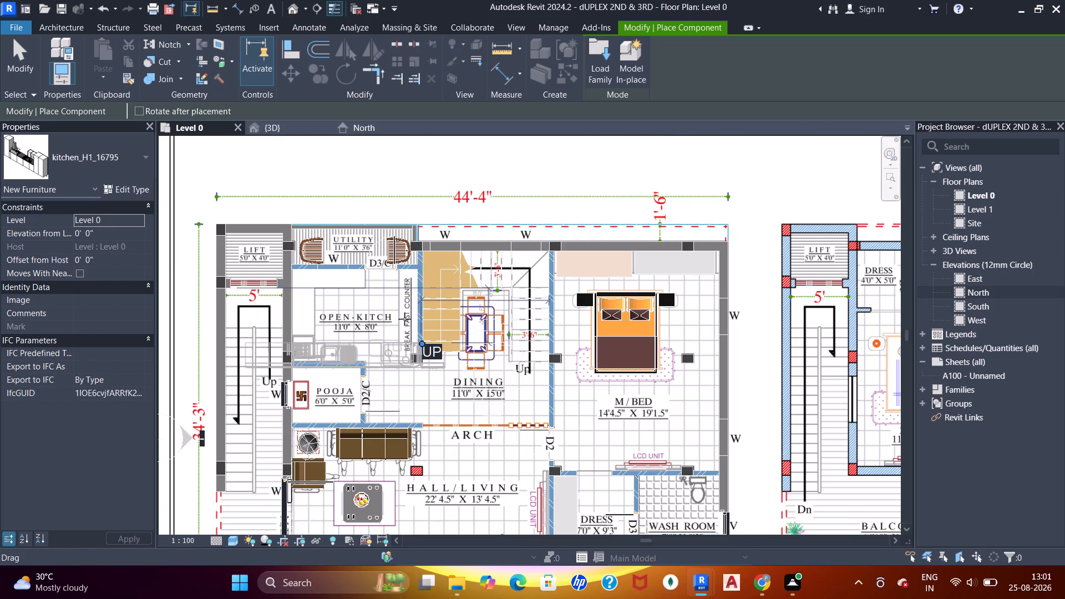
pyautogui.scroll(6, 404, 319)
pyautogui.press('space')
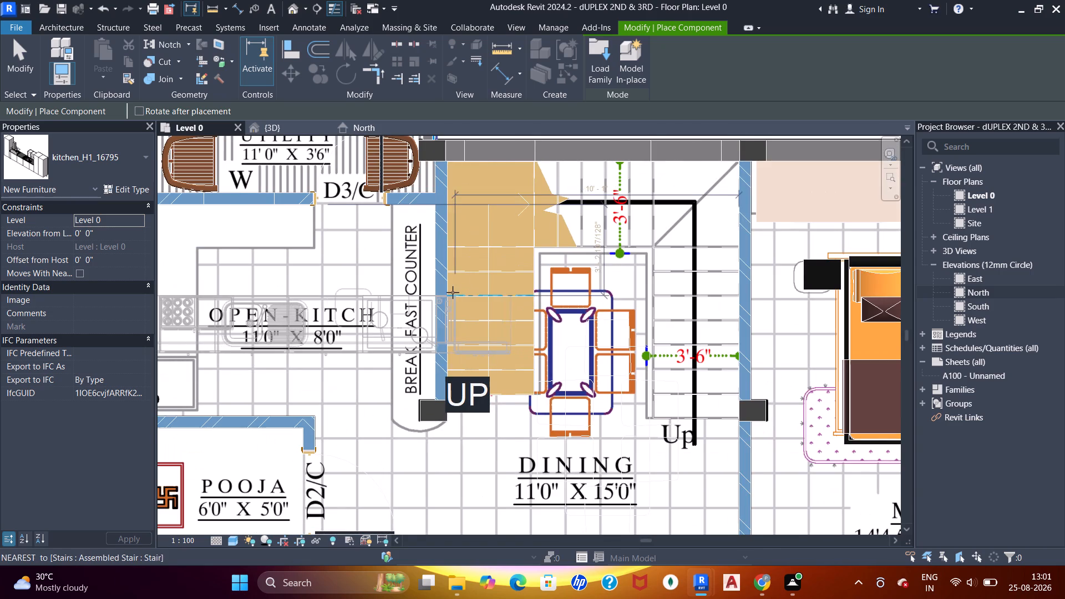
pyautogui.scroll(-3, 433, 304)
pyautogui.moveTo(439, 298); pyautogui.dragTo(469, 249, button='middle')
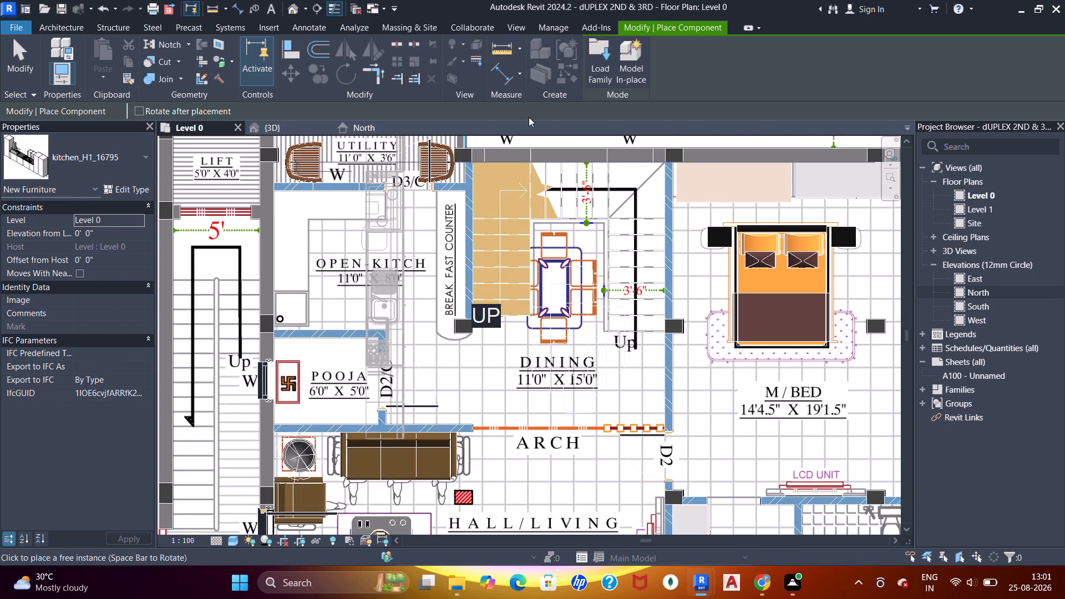
# Compare the oven and modern kitchen previews in the KITCHEN folder and load the Mid_Size_Kitchen_-_Revit_2011_11227 family.
pyautogui.click(595, 57)
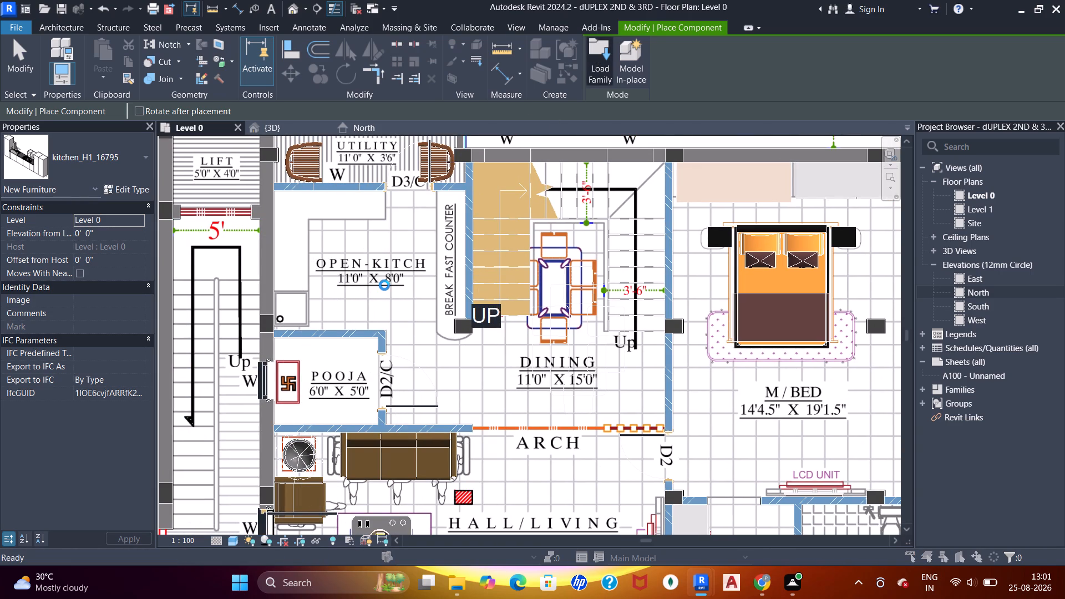
pyautogui.click(505, 304)
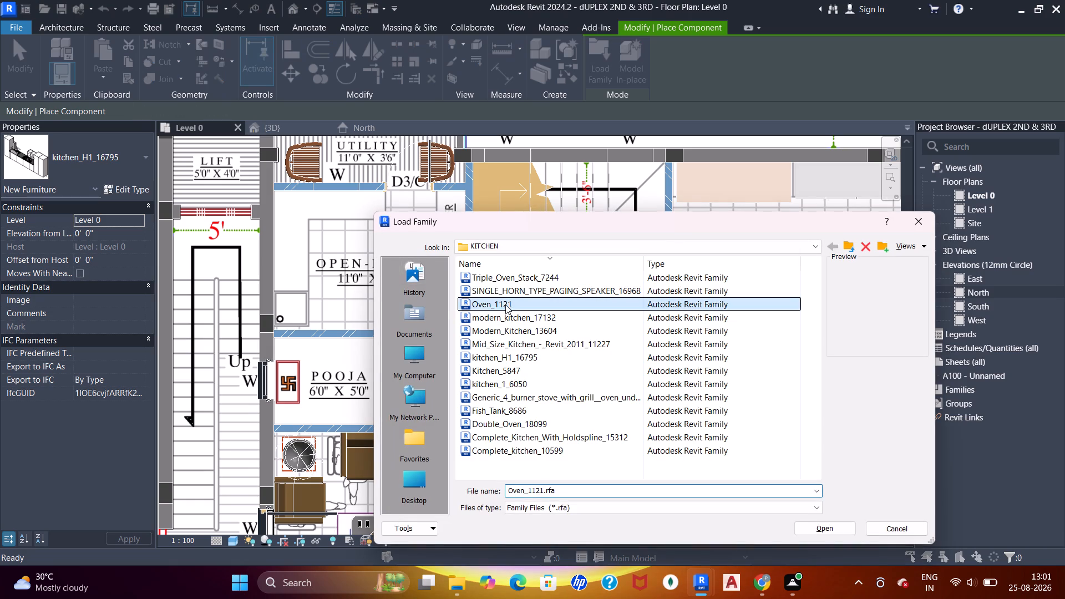
pyautogui.click(509, 290)
pyautogui.click(518, 278)
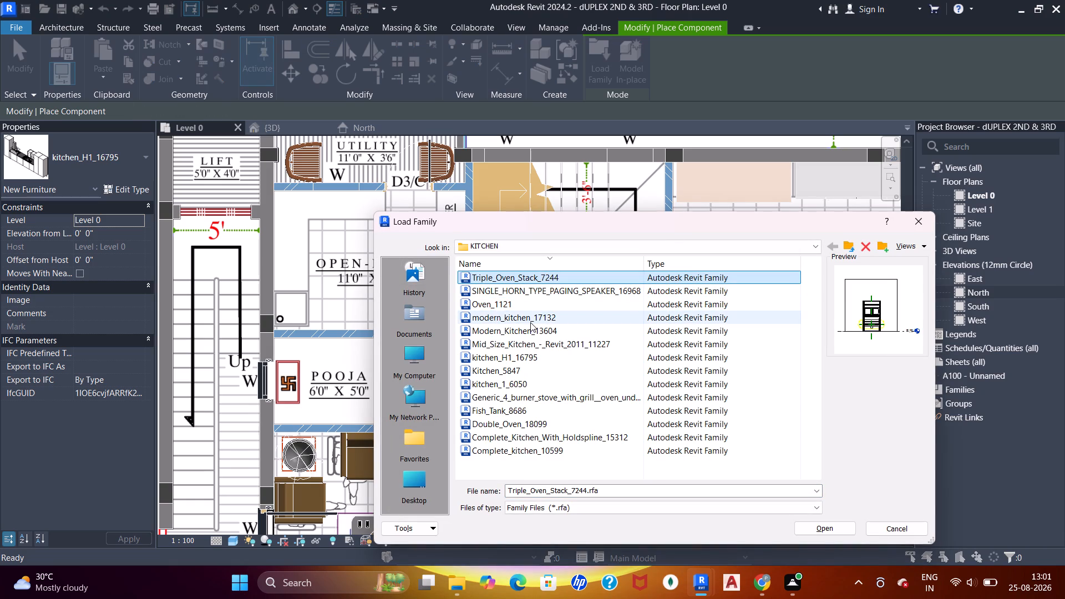
pyautogui.click(530, 322)
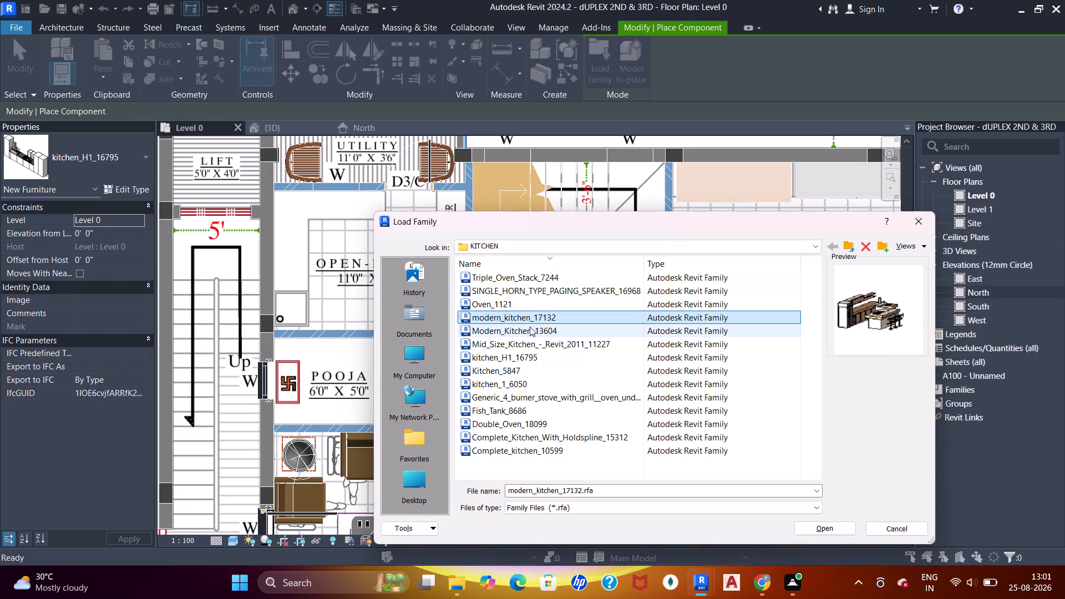
pyautogui.click(521, 332)
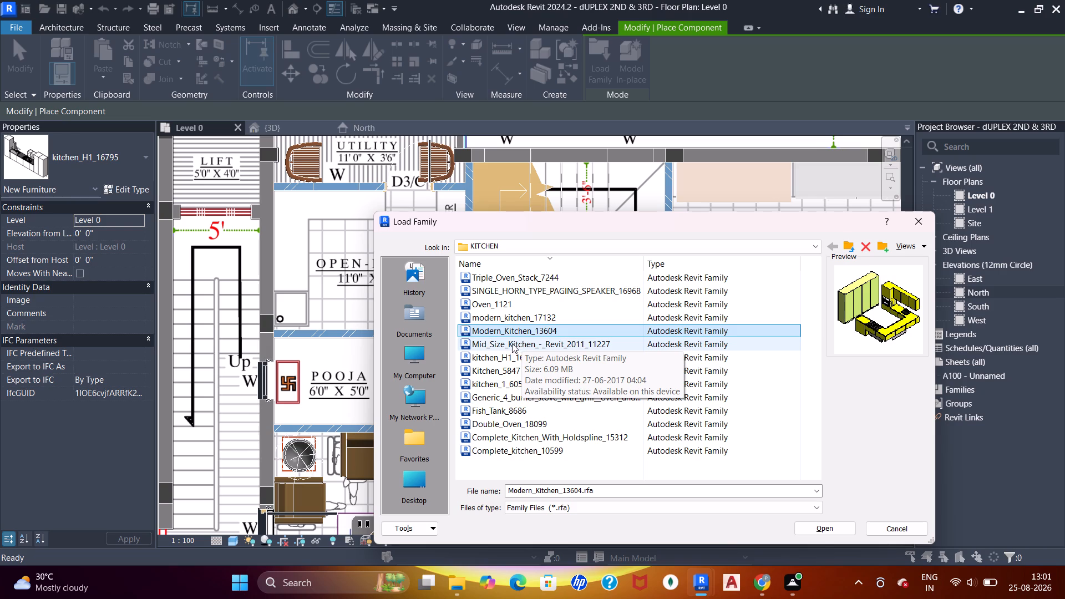
pyautogui.click(512, 343)
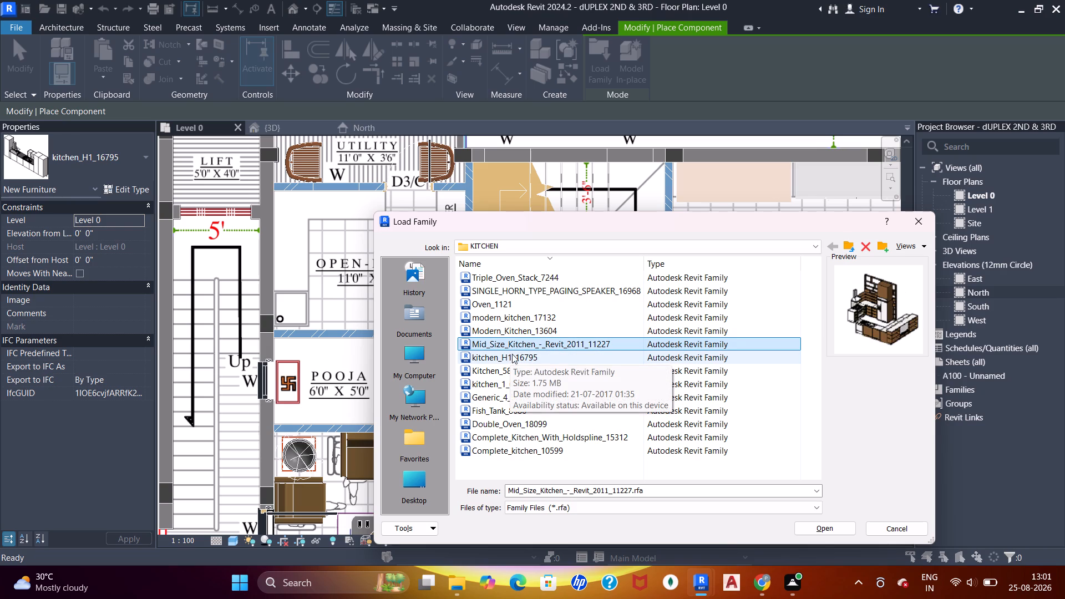
pyautogui.doubleClick(514, 346)
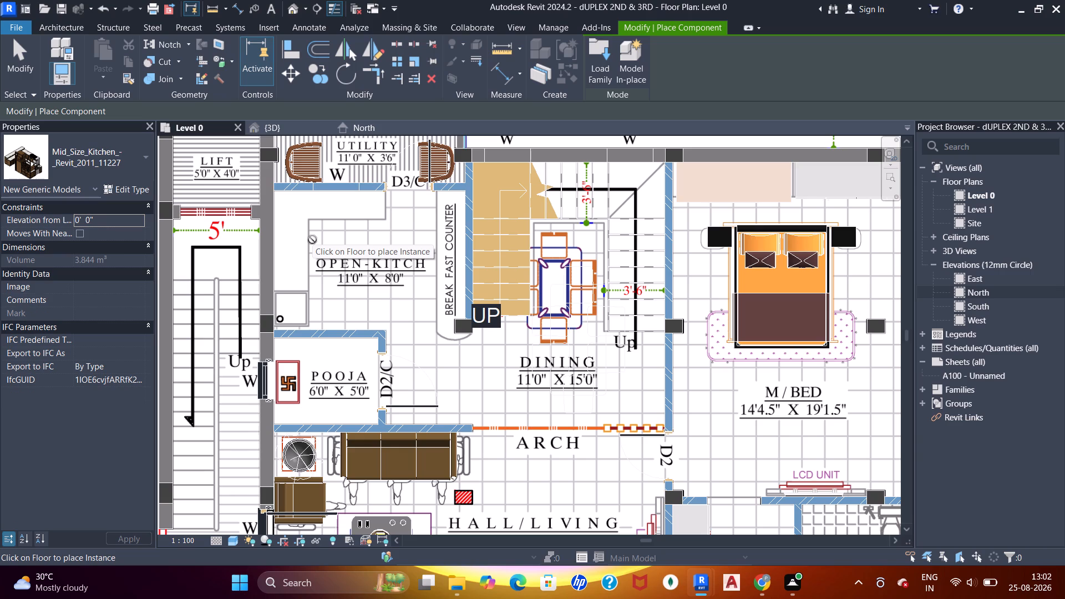
# Compare the remaining stove, oven and complete kitchen families in the KITCHEN folder and load Complete_Kitchen_With_Holdspline_15312.
pyautogui.click(605, 53)
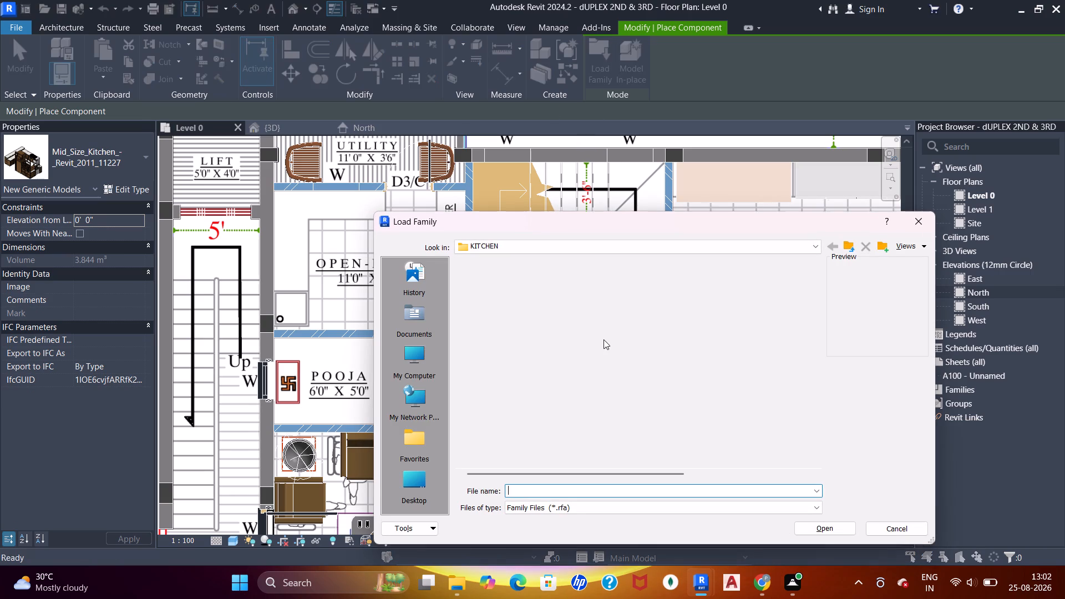
pyautogui.click(537, 395)
pyautogui.click(536, 413)
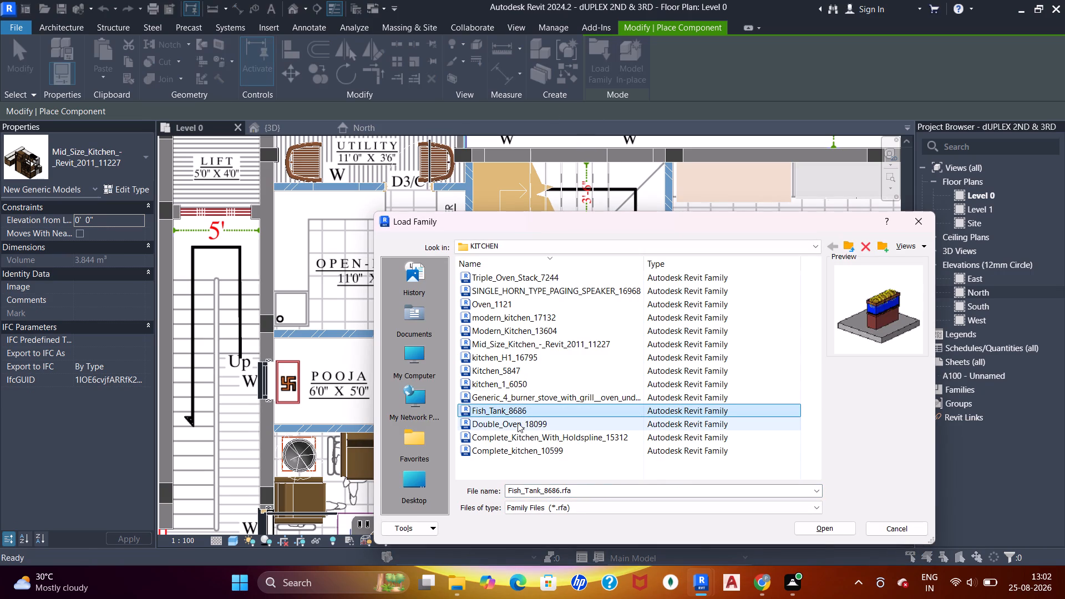
pyautogui.click(516, 423)
pyautogui.click(519, 439)
pyautogui.click(523, 447)
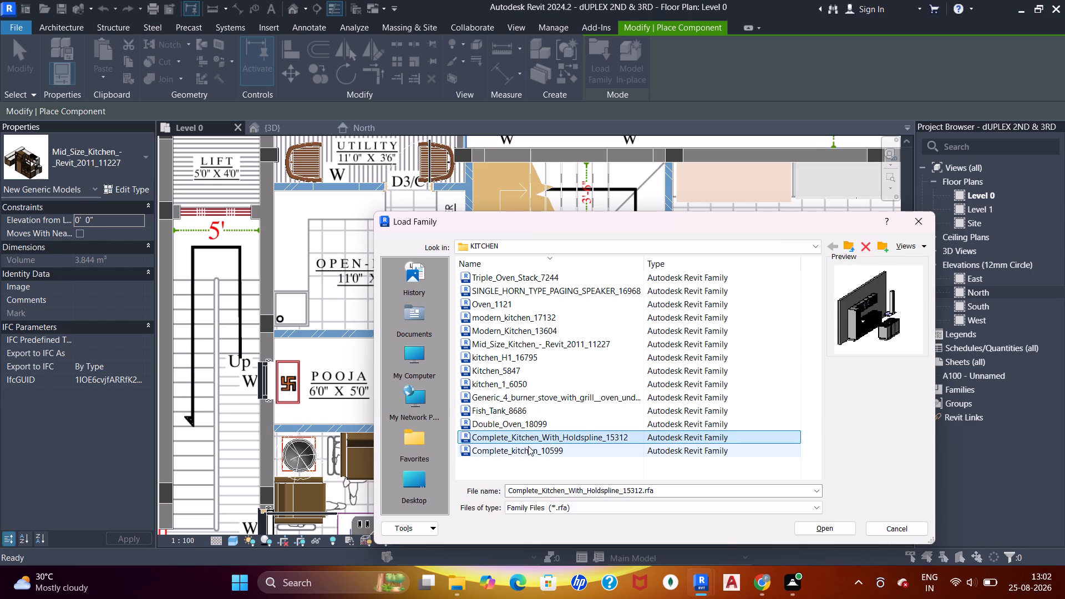
pyautogui.click(531, 440)
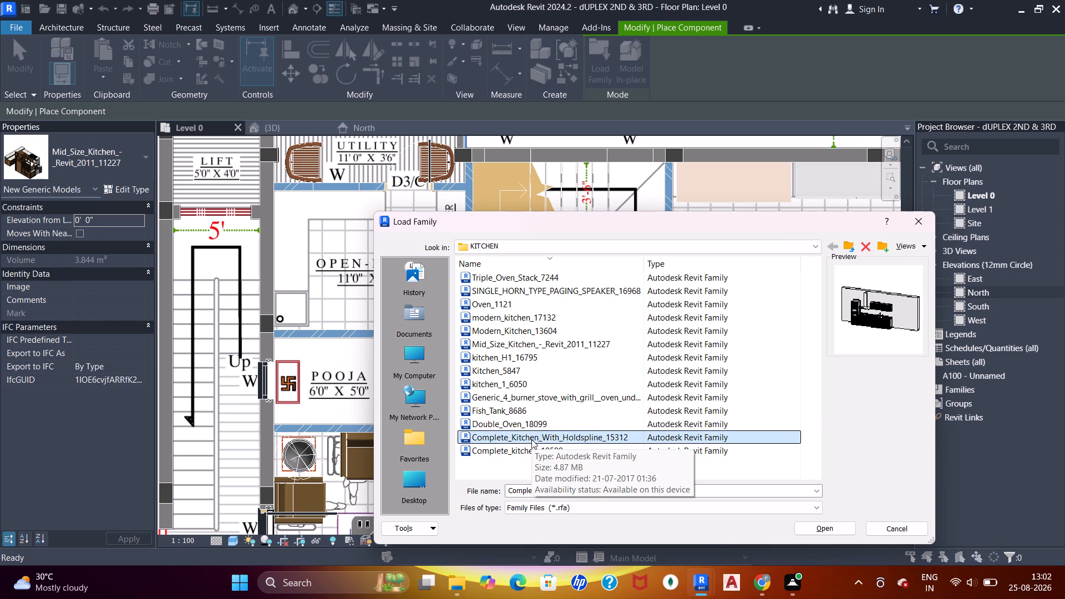
pyautogui.doubleClick(531, 439)
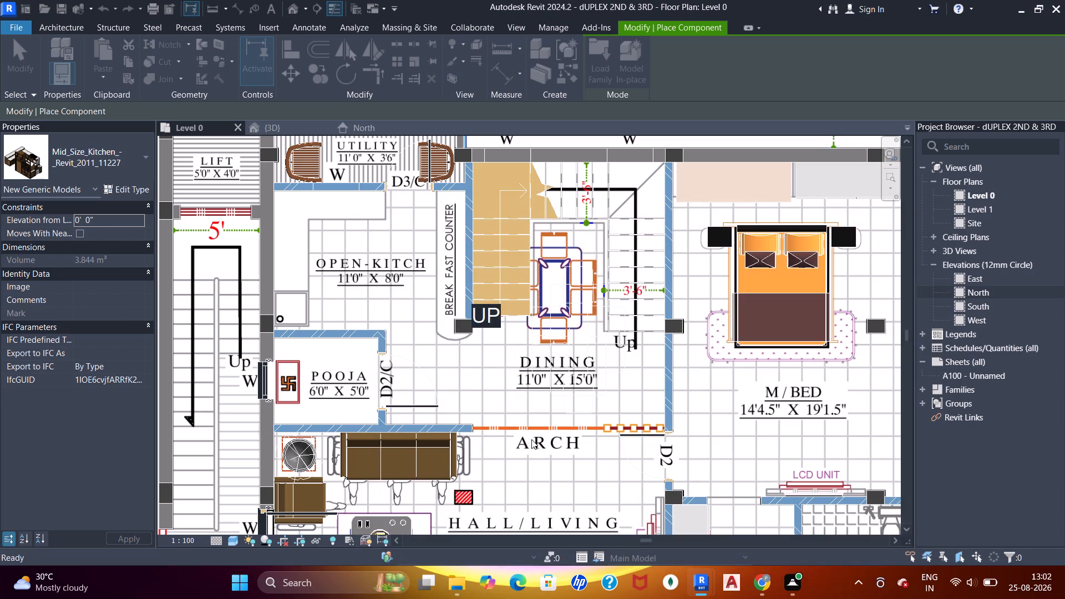